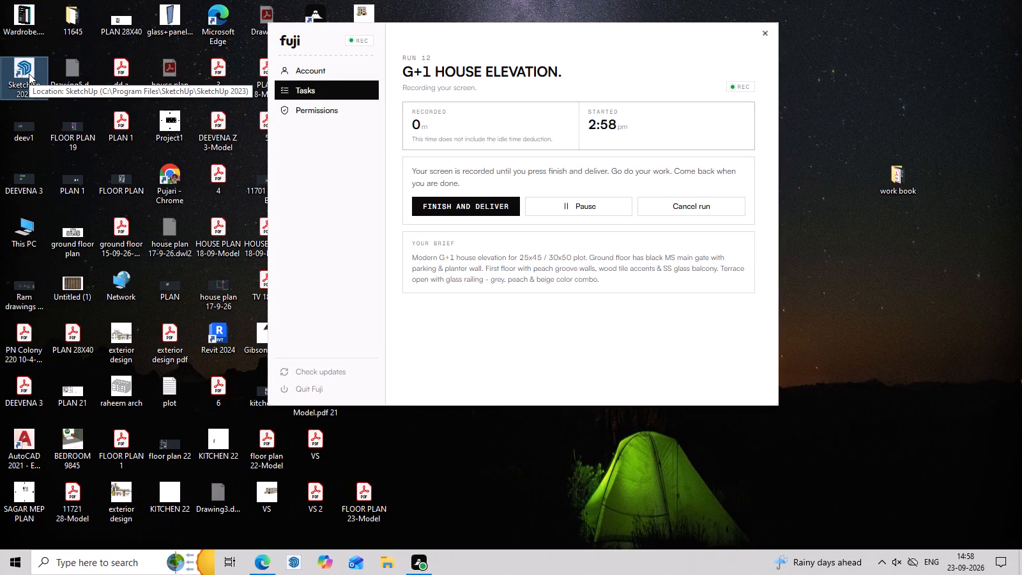
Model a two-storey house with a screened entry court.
Launch SketchUp 2023 from the desktop.
double_click(29, 73)
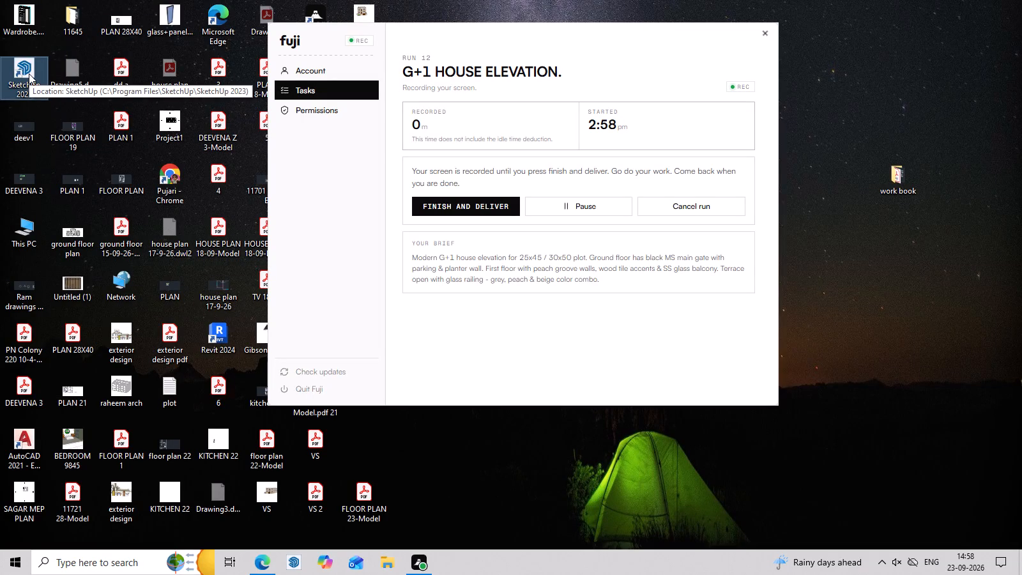
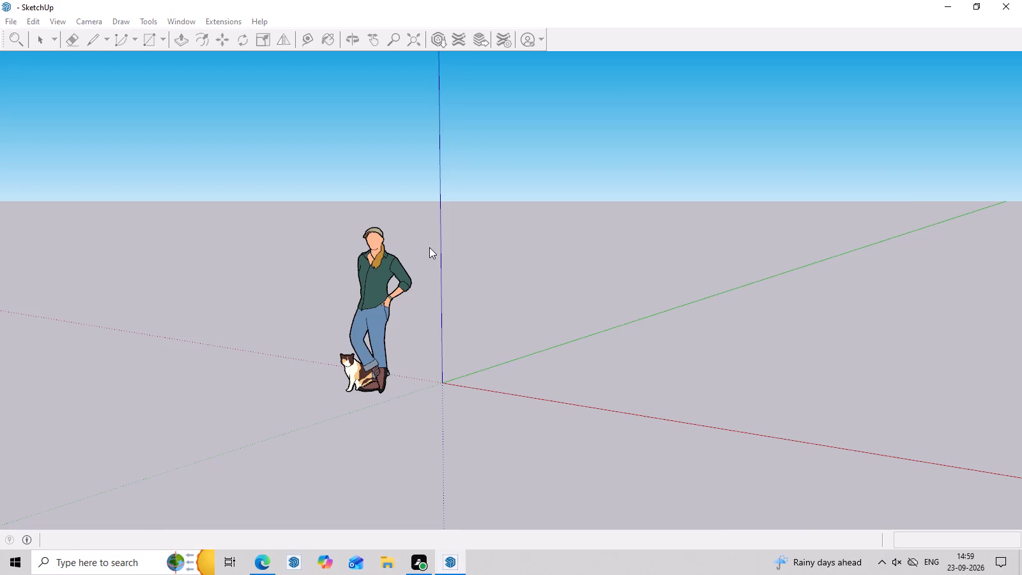
Decline opening the LibFredo6 download page.
left_click(429, 247)
left_click_drag(427, 247, 344, 404)
left_click(604, 307)
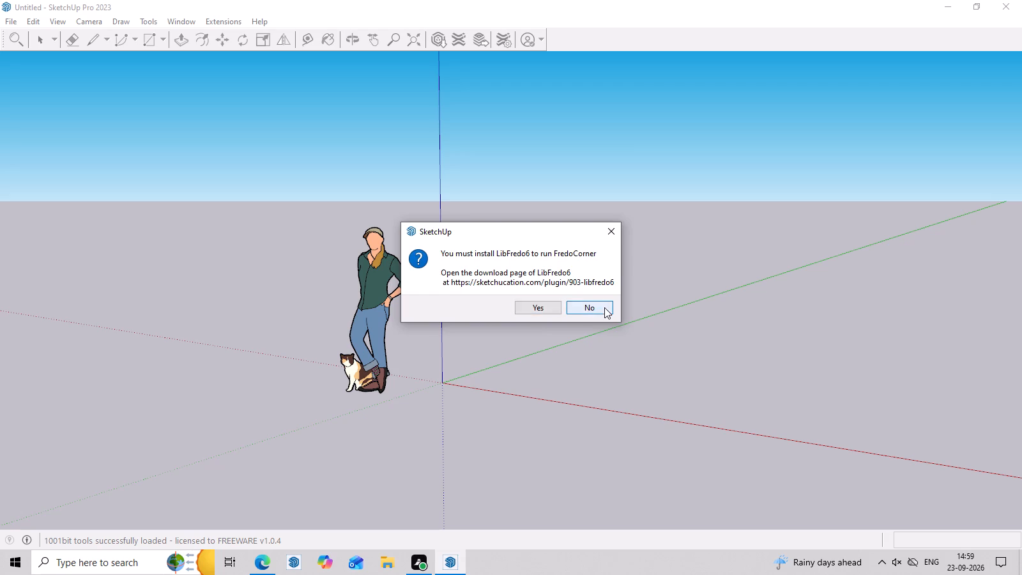
Delete the default scale figure of the person with the cat from the empty model.
left_click_drag(430, 222, 324, 392)
left_click_drag(434, 245, 314, 411)
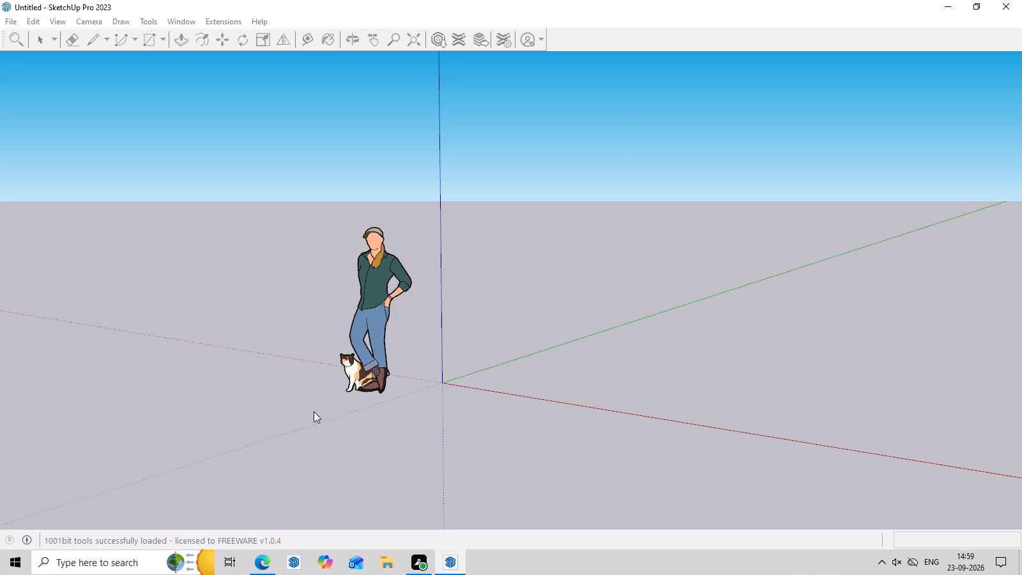
left_click_drag(419, 210, 354, 358)
left_click_drag(328, 206, 241, 406)
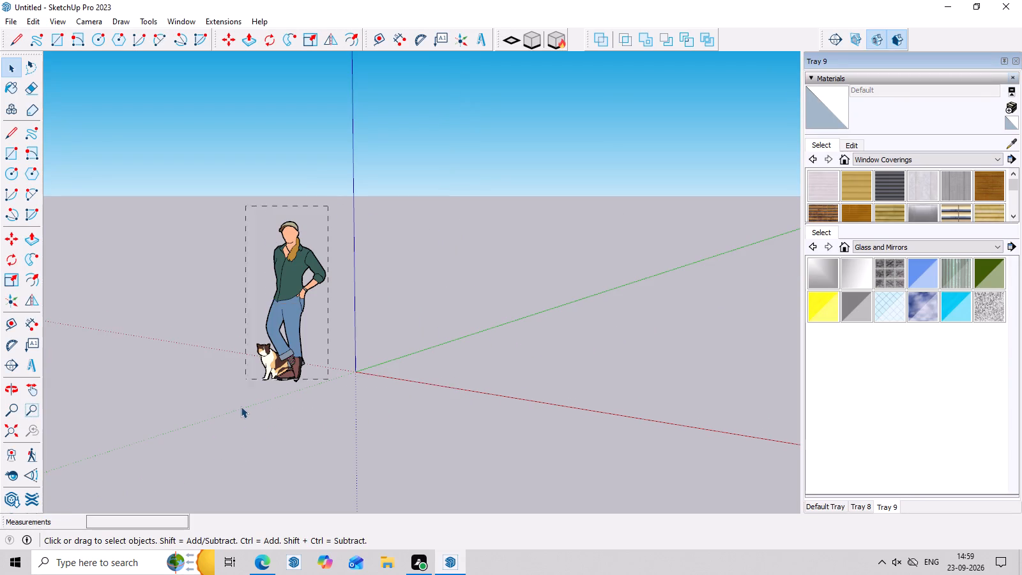
left_click_drag(241, 406, 240, 410)
key("Delete")
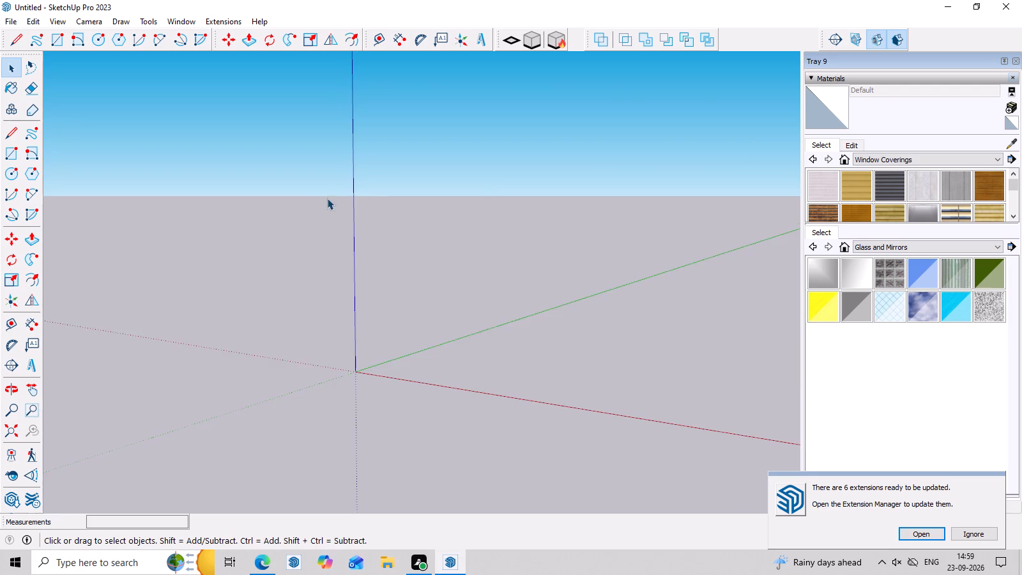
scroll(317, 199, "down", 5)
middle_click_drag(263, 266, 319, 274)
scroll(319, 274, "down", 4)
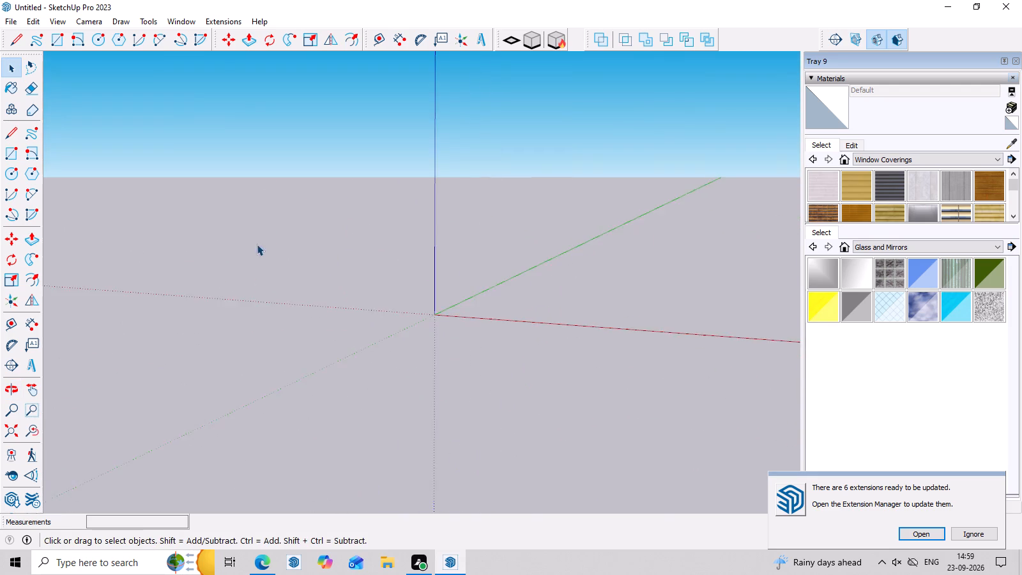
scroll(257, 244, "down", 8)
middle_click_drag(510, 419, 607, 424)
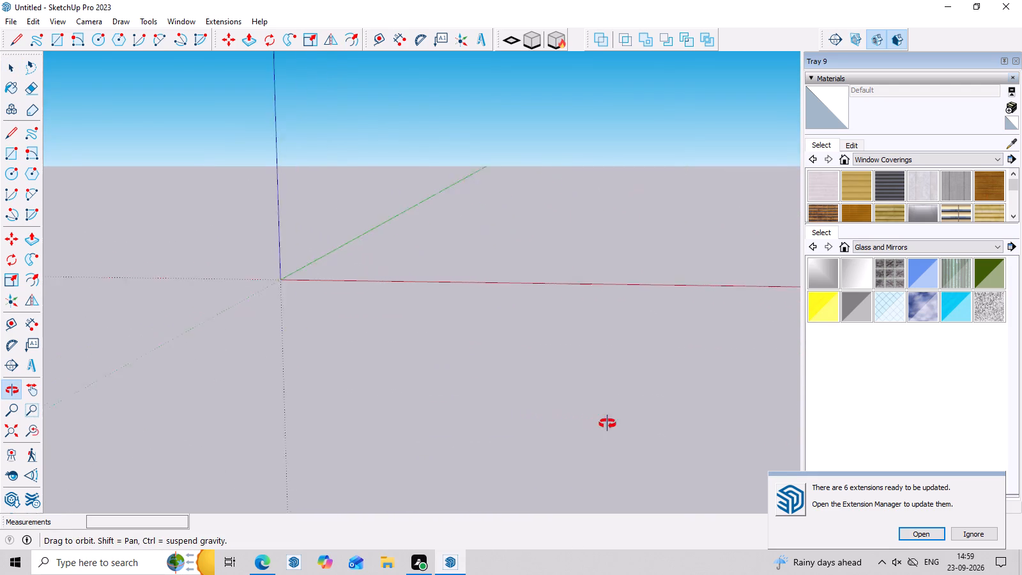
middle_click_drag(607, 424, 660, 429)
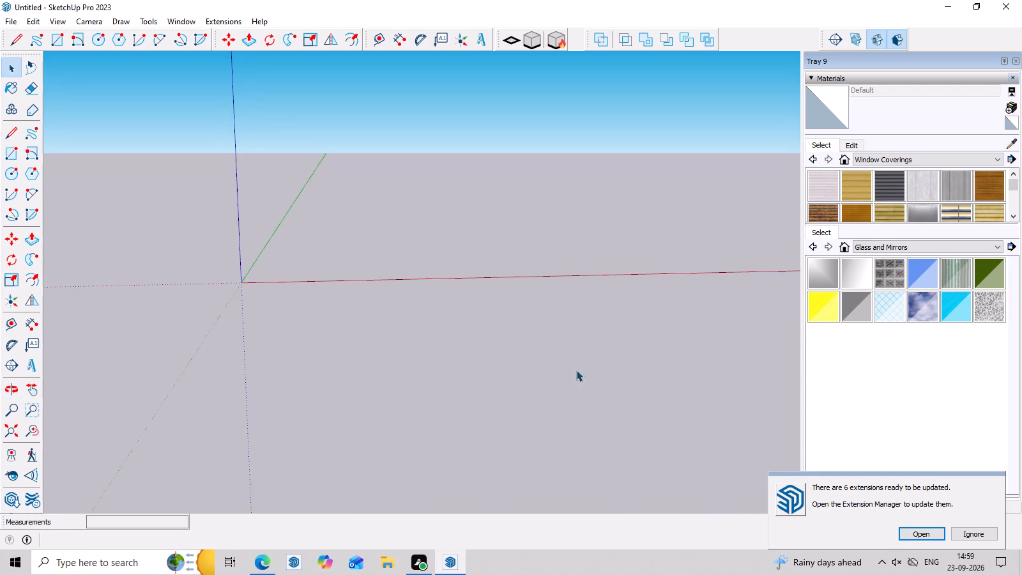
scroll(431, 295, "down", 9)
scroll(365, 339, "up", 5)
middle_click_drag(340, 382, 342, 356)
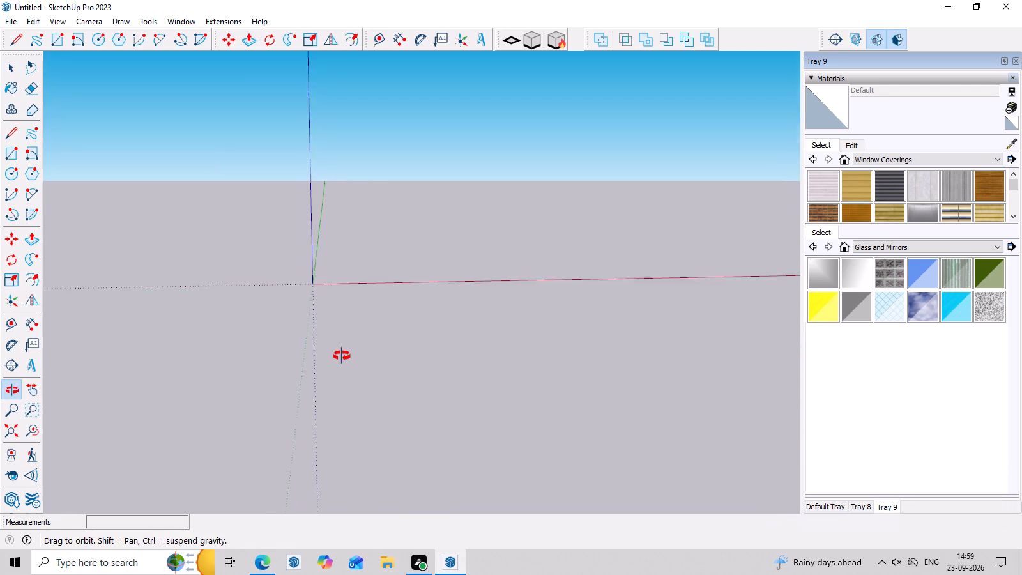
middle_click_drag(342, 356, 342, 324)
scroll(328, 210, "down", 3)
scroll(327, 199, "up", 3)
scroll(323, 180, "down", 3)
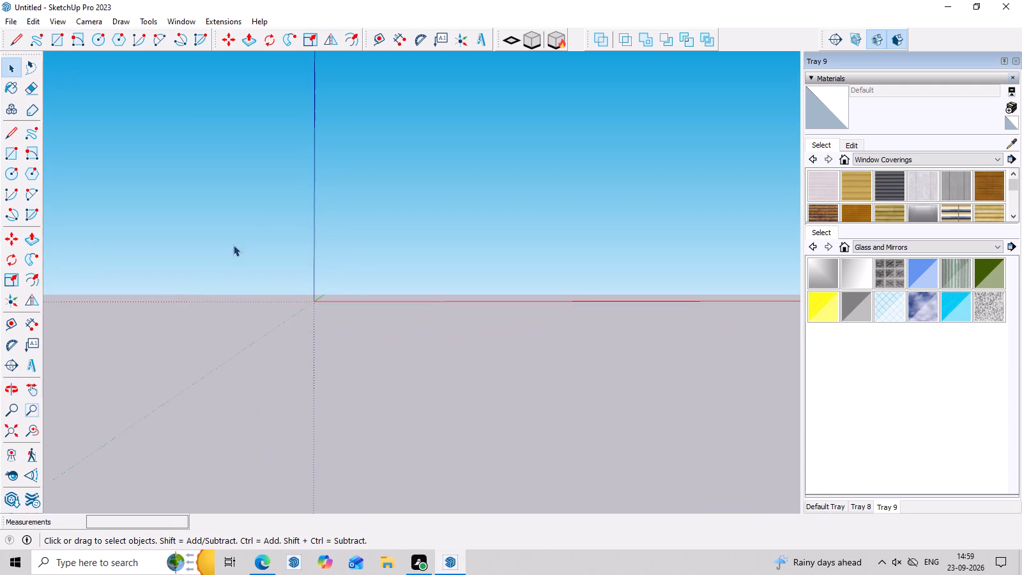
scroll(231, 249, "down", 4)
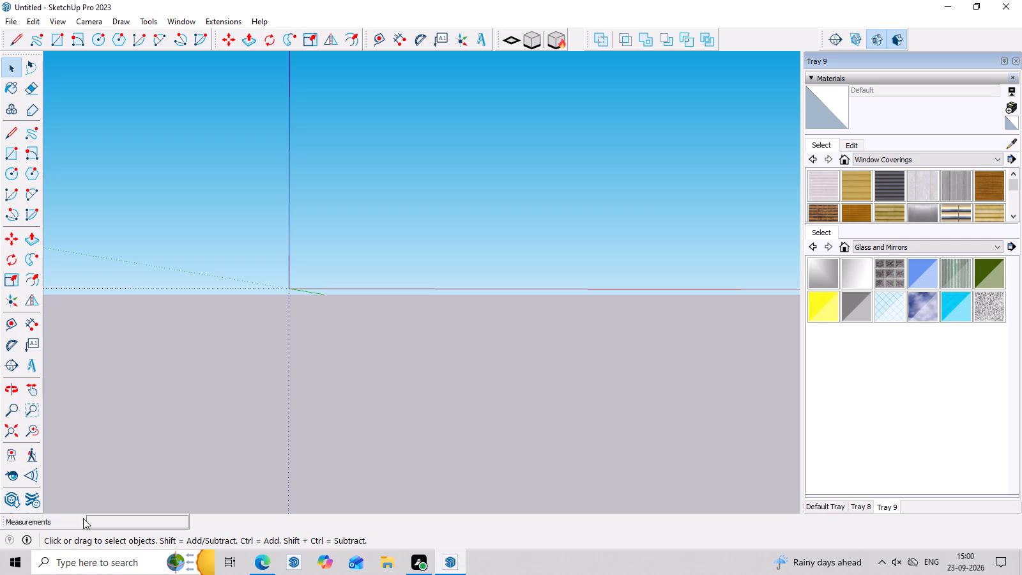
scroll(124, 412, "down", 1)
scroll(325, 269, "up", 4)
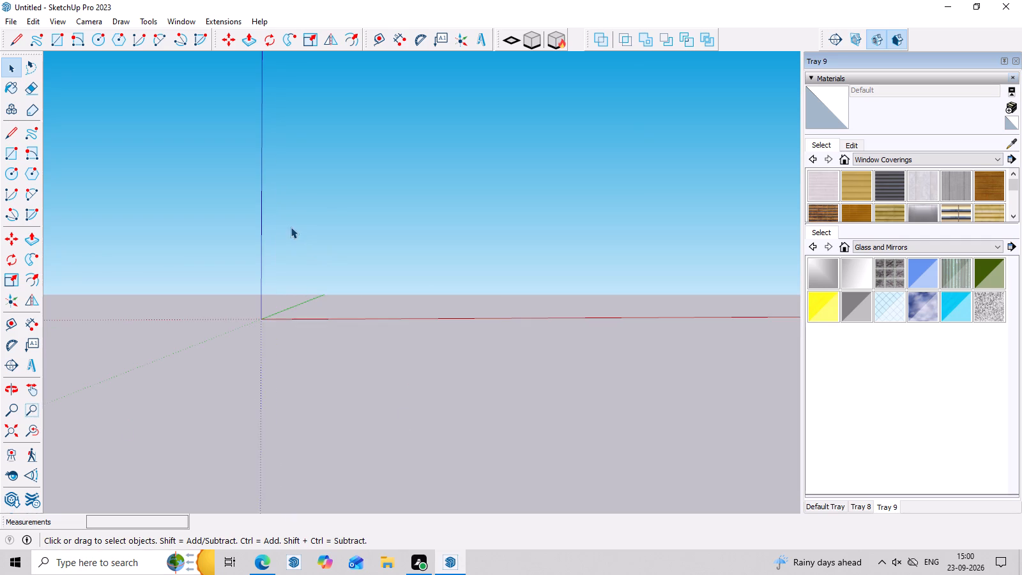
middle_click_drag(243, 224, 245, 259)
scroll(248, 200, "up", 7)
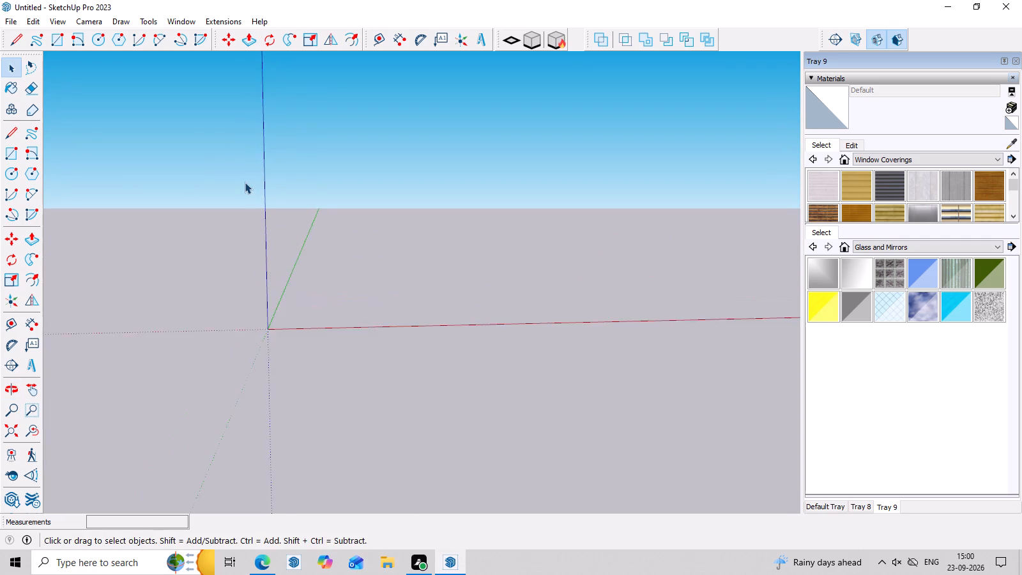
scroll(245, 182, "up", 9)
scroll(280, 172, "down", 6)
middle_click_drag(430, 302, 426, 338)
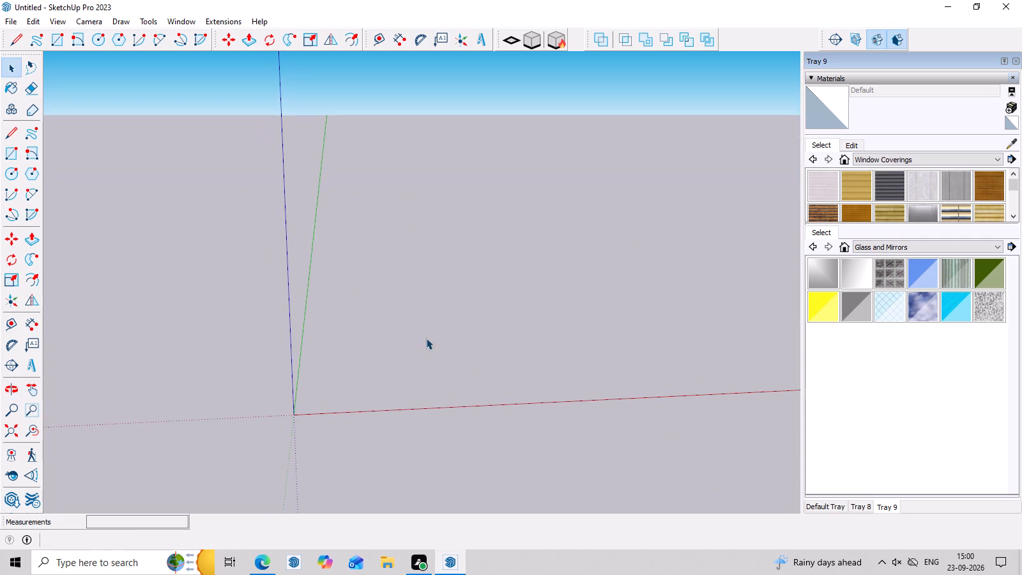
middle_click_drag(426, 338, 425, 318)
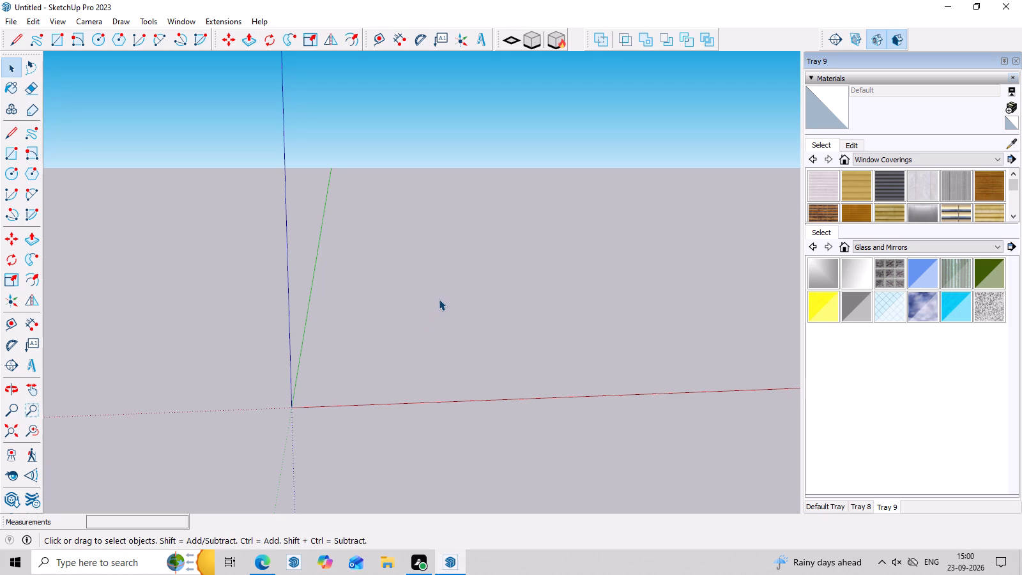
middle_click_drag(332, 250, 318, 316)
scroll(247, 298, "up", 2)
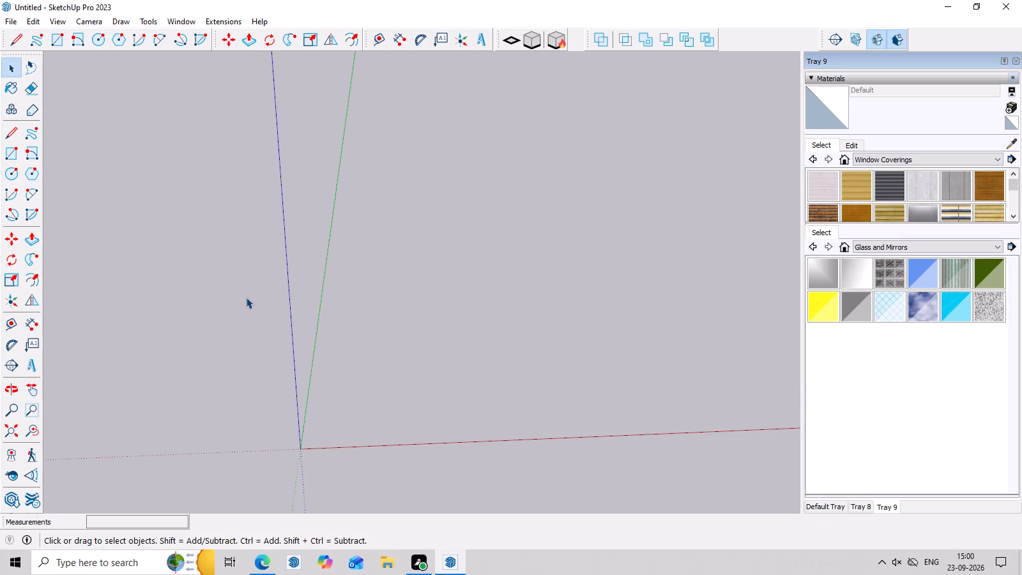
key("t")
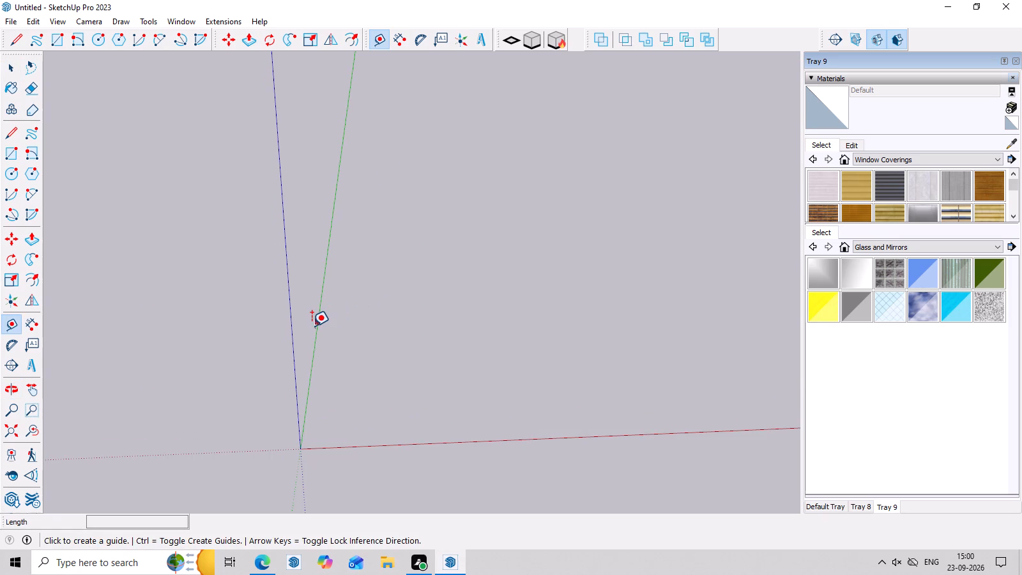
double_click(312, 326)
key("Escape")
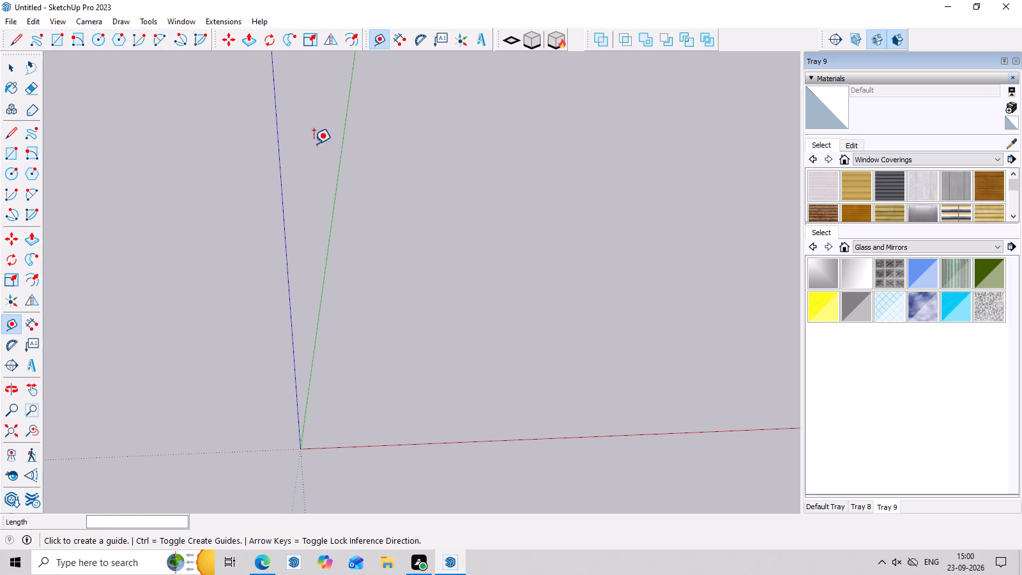
Configure the model units to Architectural format with 0" length precision and 0 in² area precision.
left_click(226, 20)
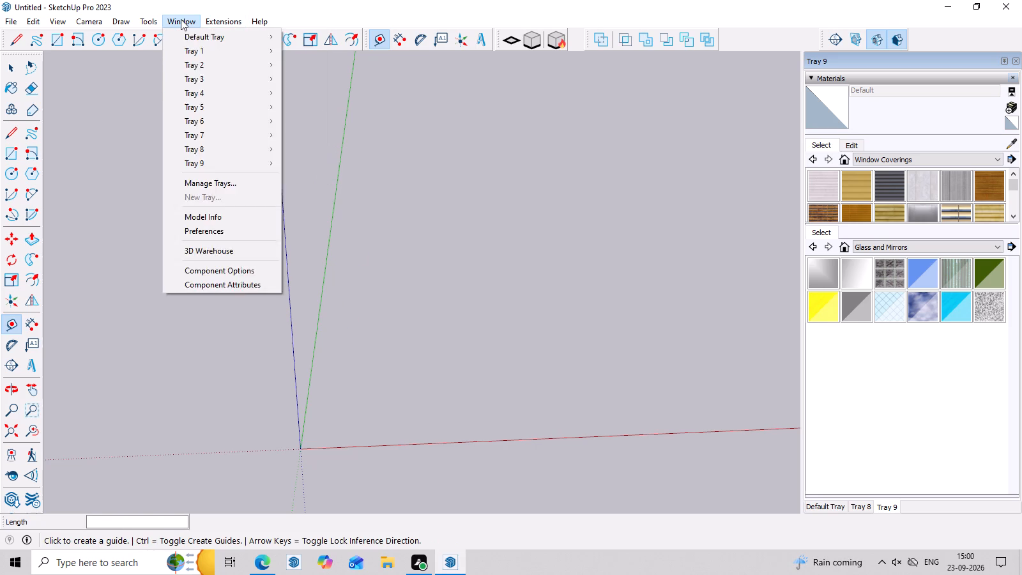
double_click(181, 19)
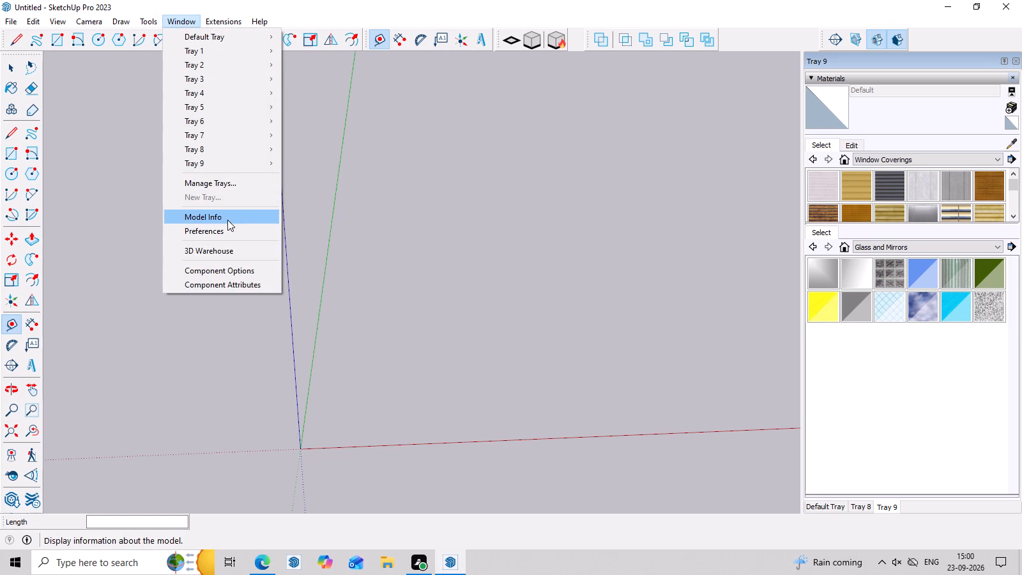
left_click(227, 220)
left_click(601, 268)
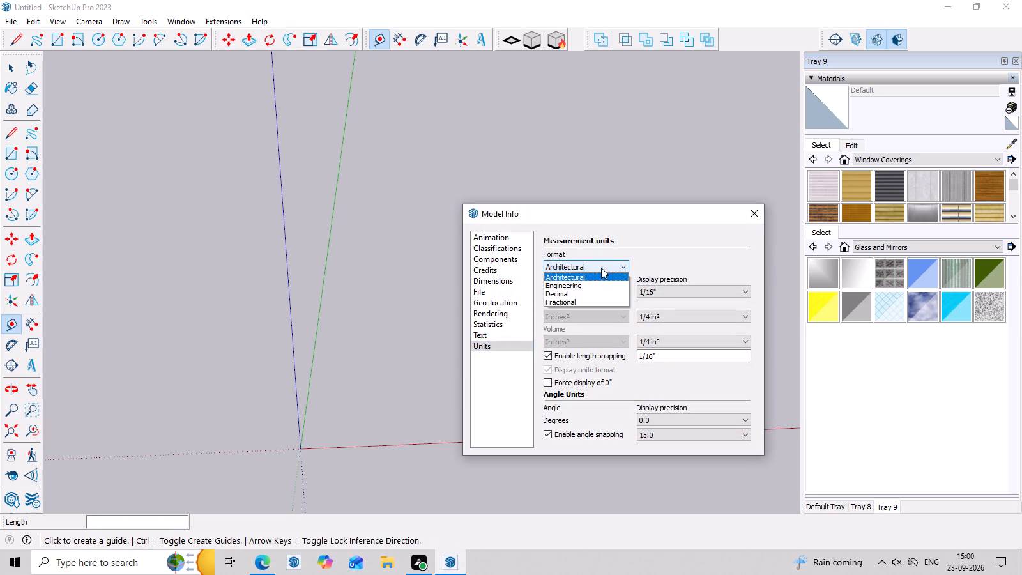
left_click(603, 282)
left_click(601, 270)
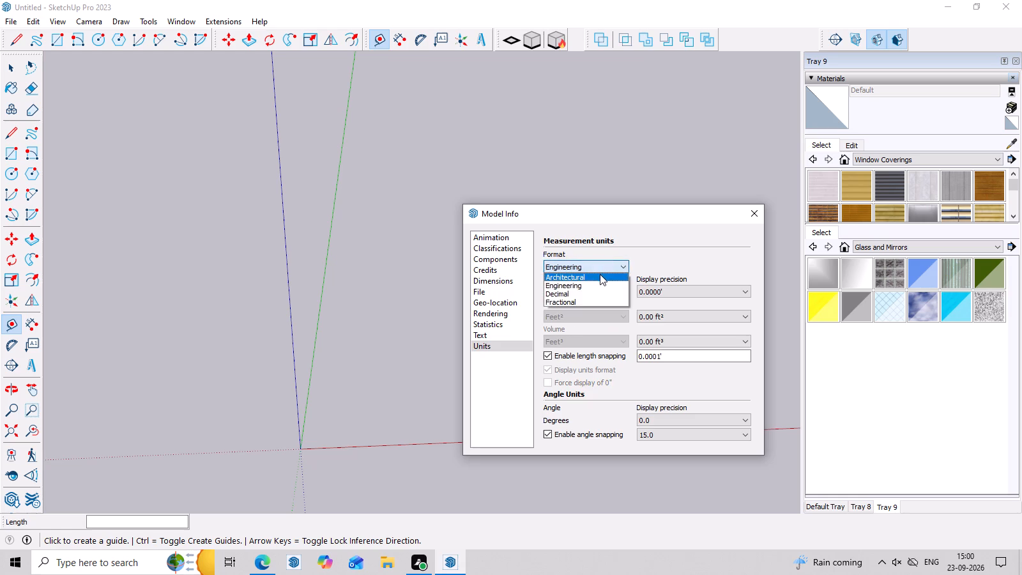
left_click(600, 274)
left_click(652, 290)
left_click(652, 303)
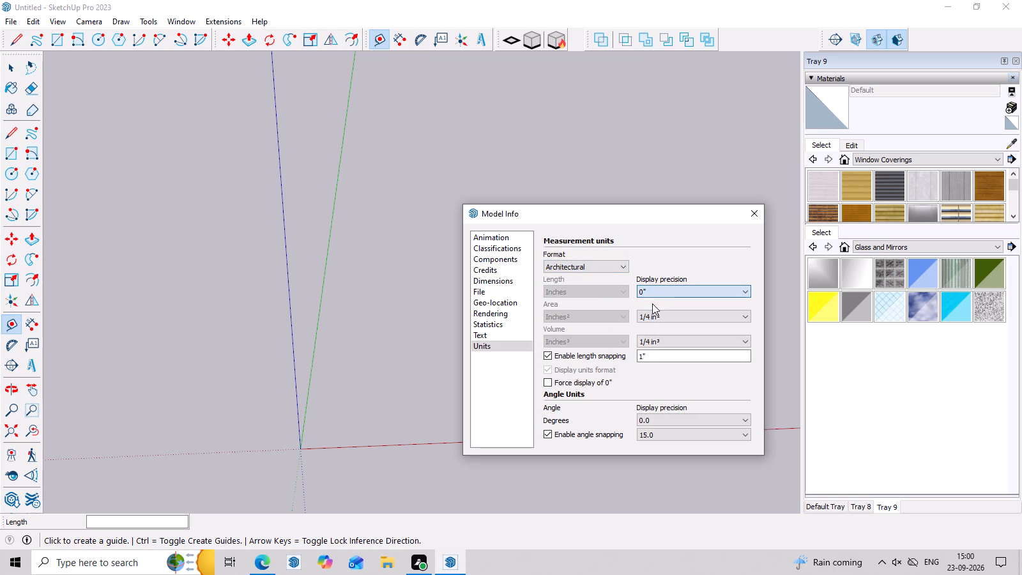
left_click(653, 317)
left_click(653, 325)
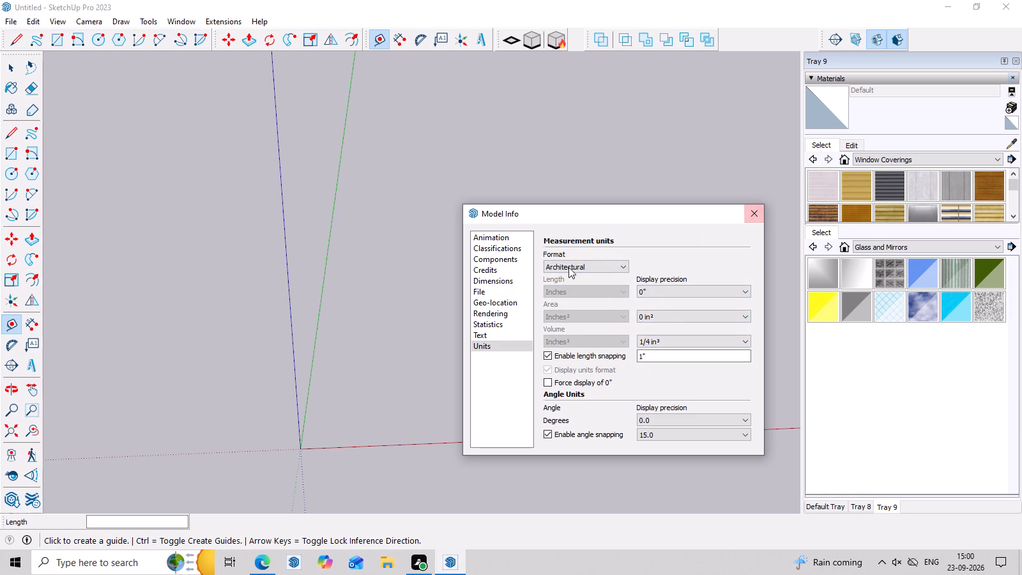
Set dimension text to align to the dimension line and update all dimensions with this setting.
left_click(493, 285)
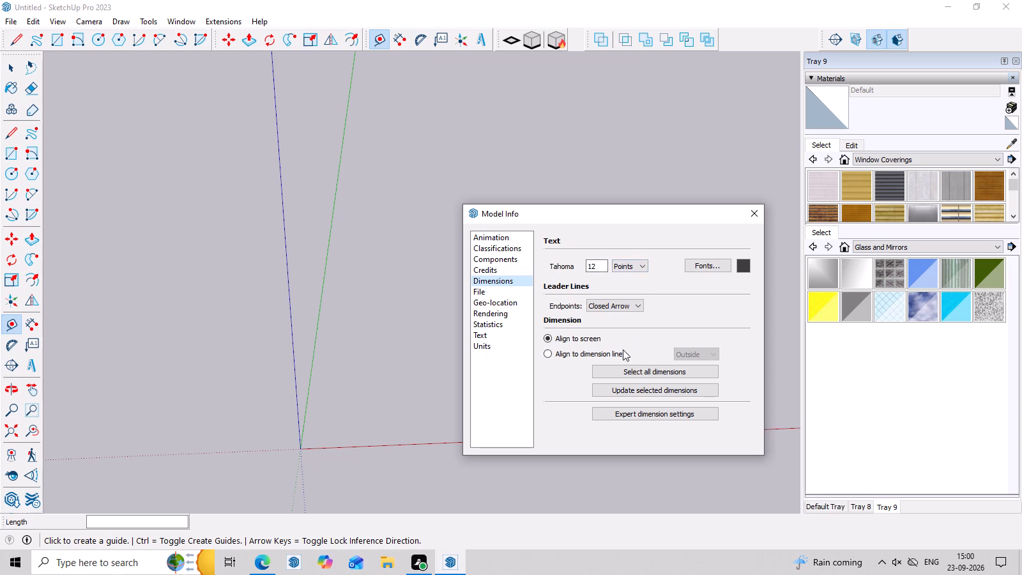
left_click(551, 358)
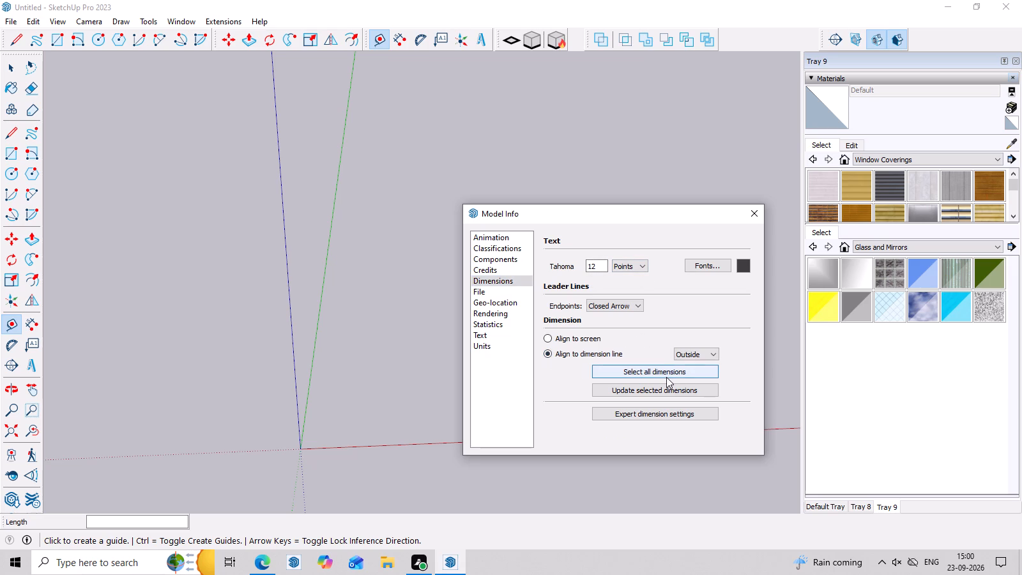
left_click(666, 374)
left_click(662, 390)
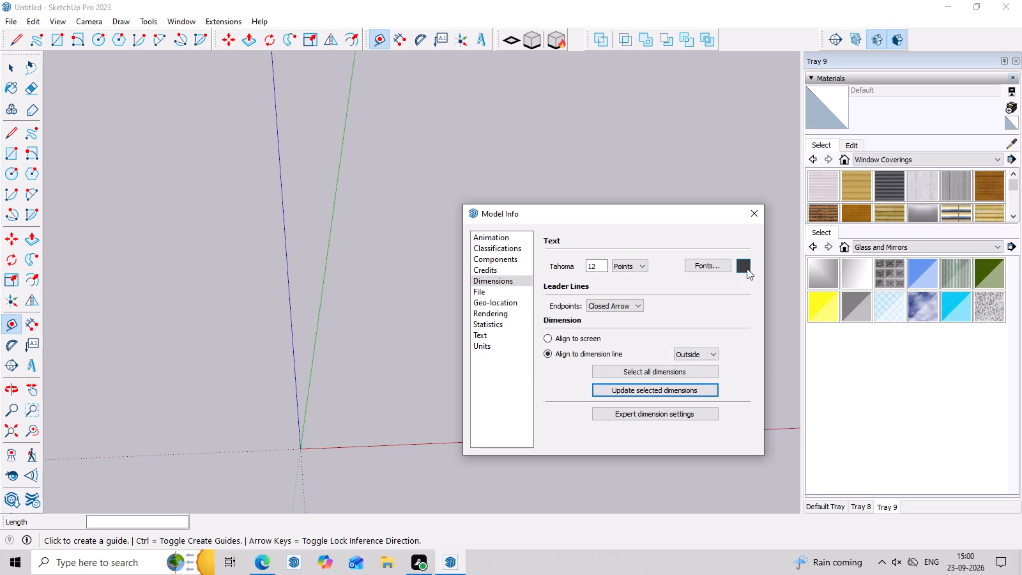
Change the dimension text colour to black and close the model settings.
left_click(747, 268)
left_click_drag(881, 352, 881, 363)
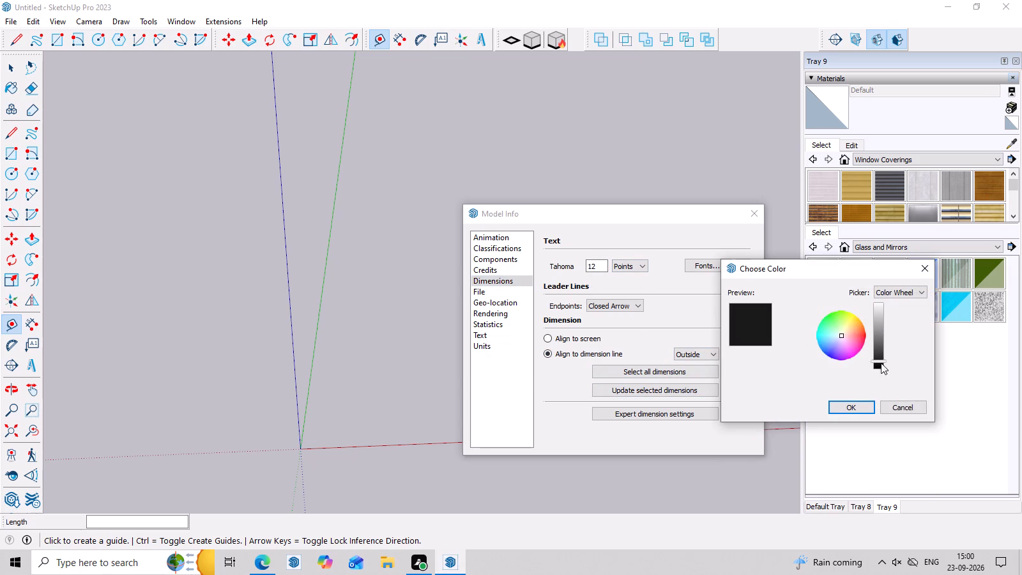
left_click_drag(881, 363, 881, 366)
left_click(840, 406)
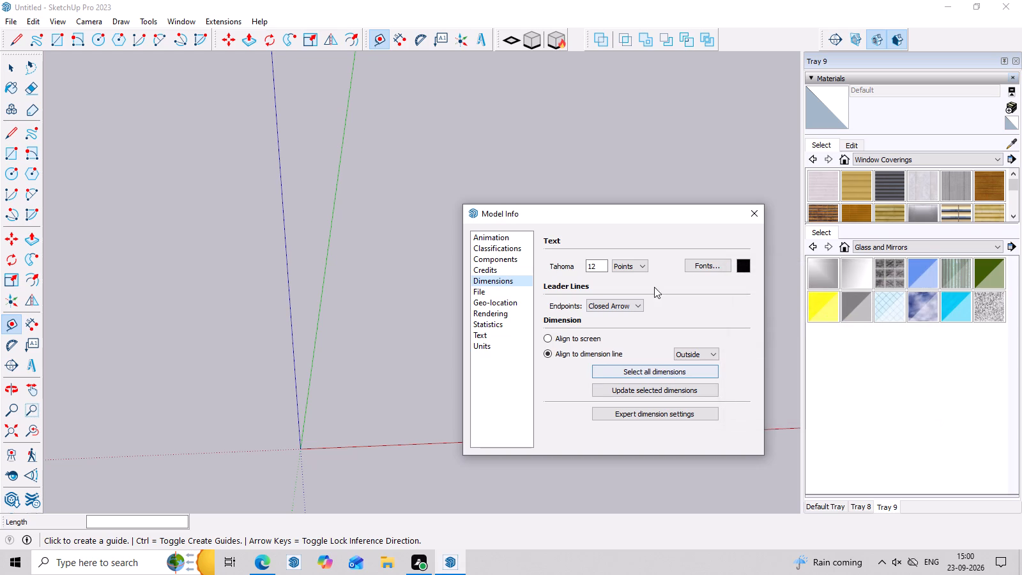
left_click(721, 176)
left_click(758, 220)
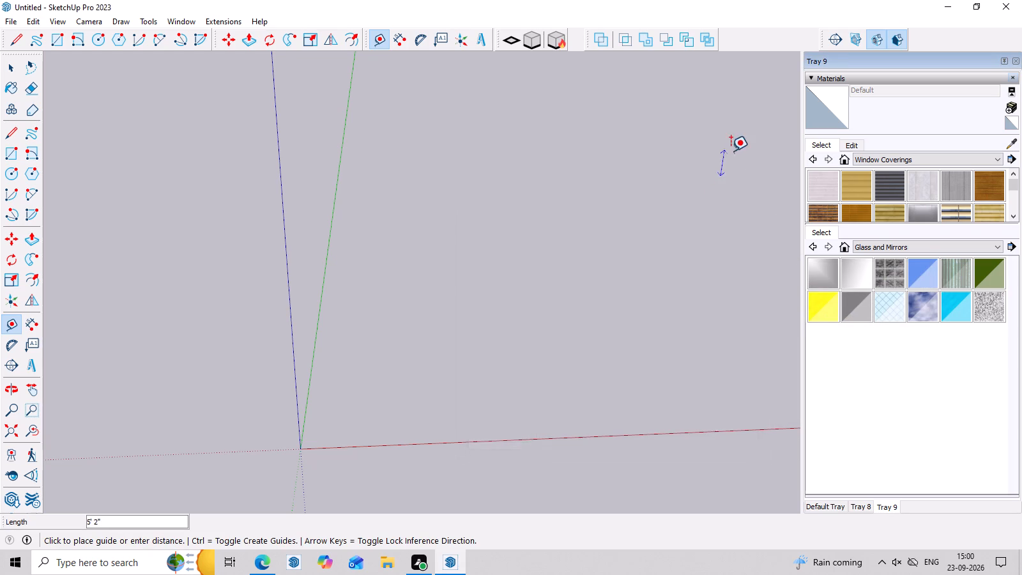
key("Escape")
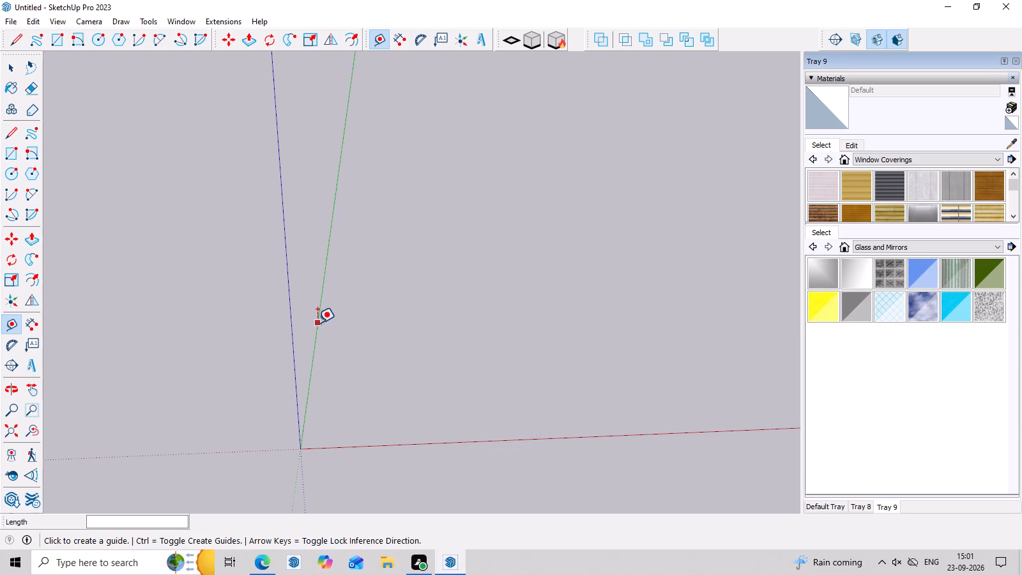
Place a guide line parallel to the green axis, offset 1' in the positive red-axis direction.
left_click(317, 323)
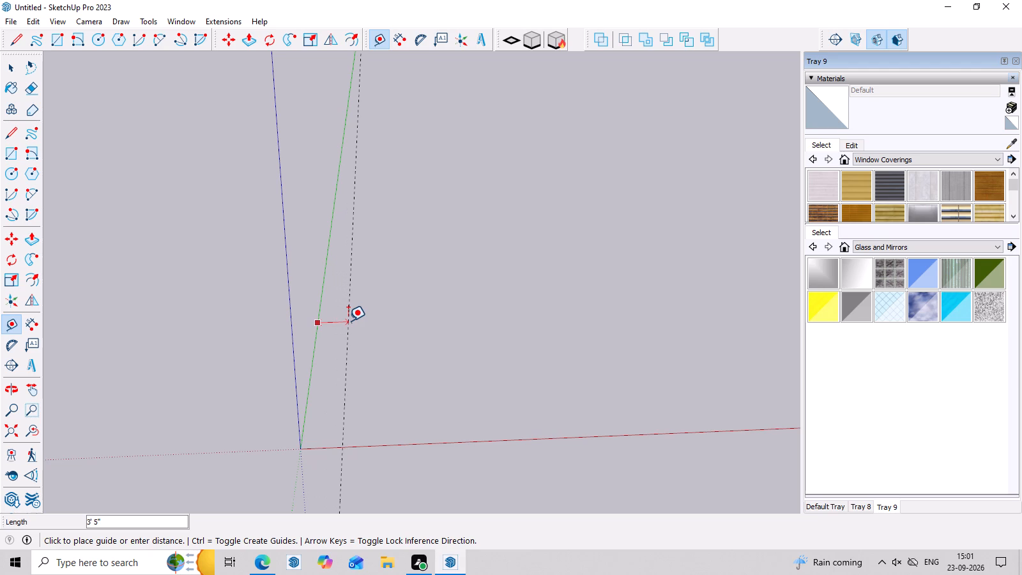
scroll(348, 321, "down", 1)
middle_click_drag(348, 321, 338, 356)
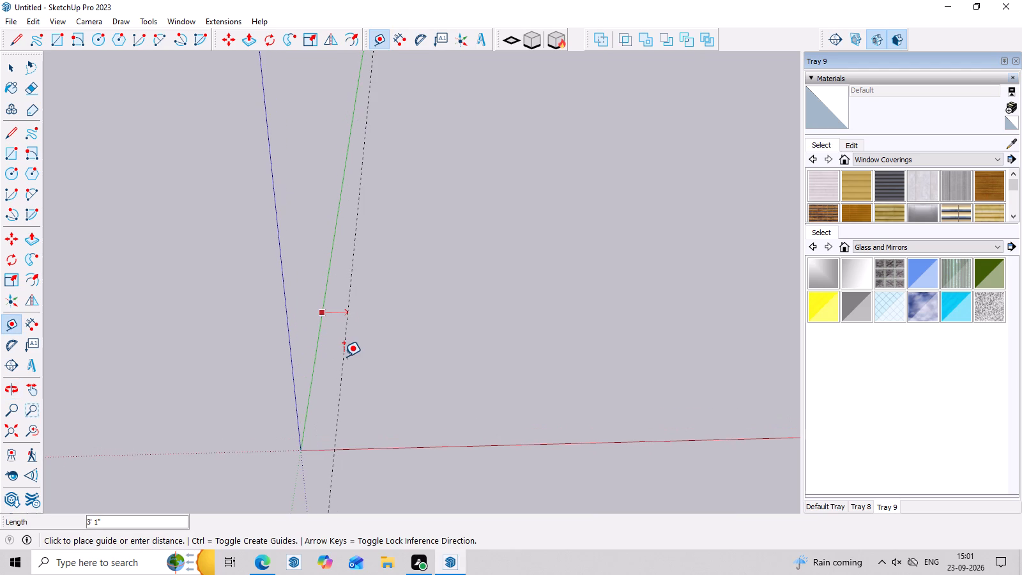
key("1")
key("apostrophe")
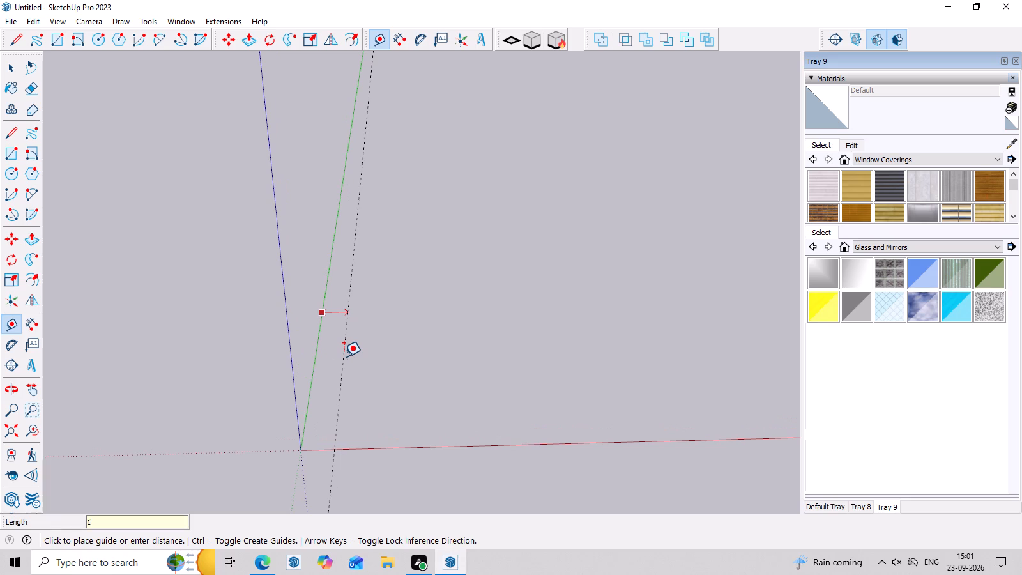
key("Return")
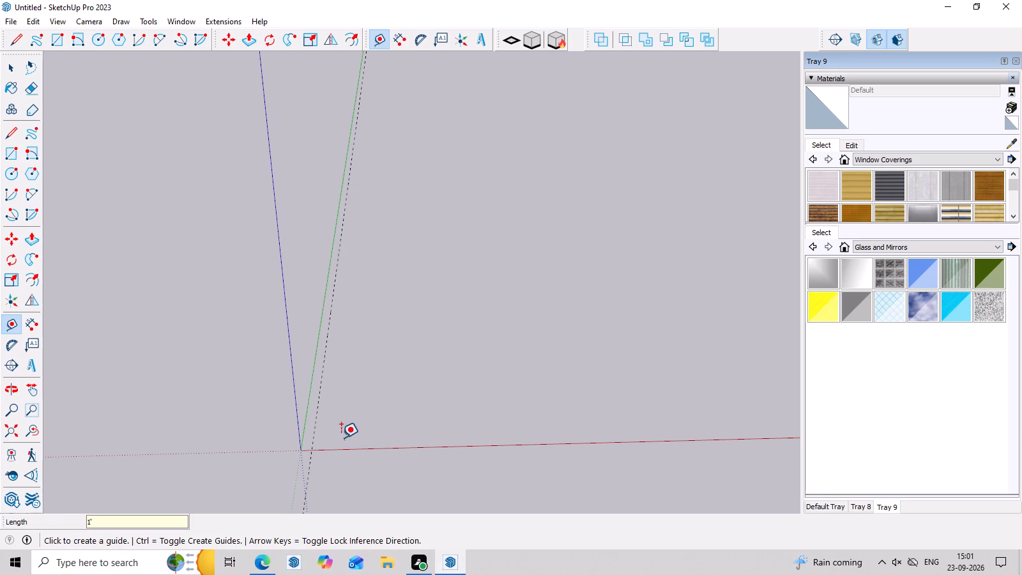
Place a guide line parallel to the red axis, offset 1' in the positive green-axis direction.
left_click(346, 447)
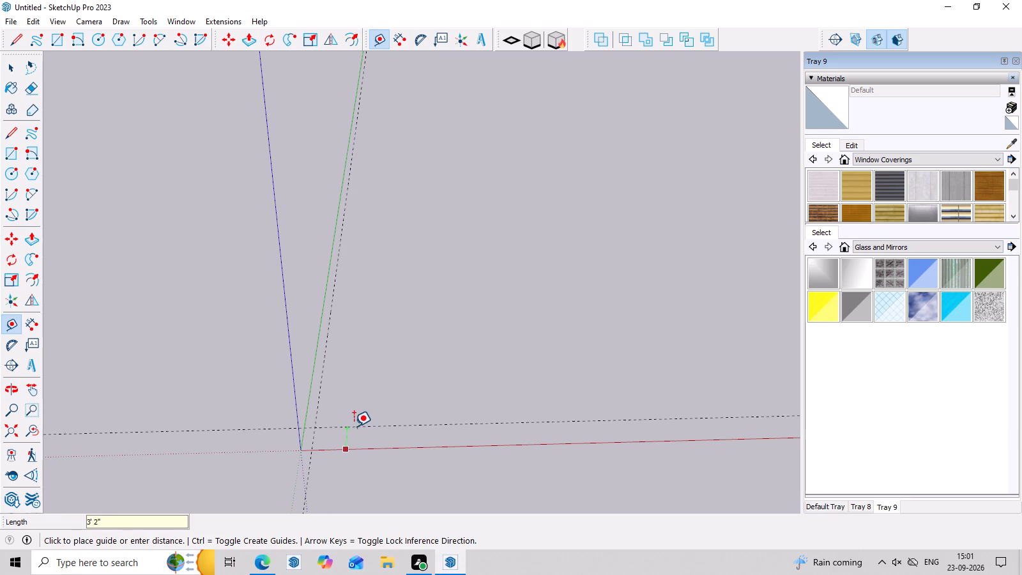
type("1'")
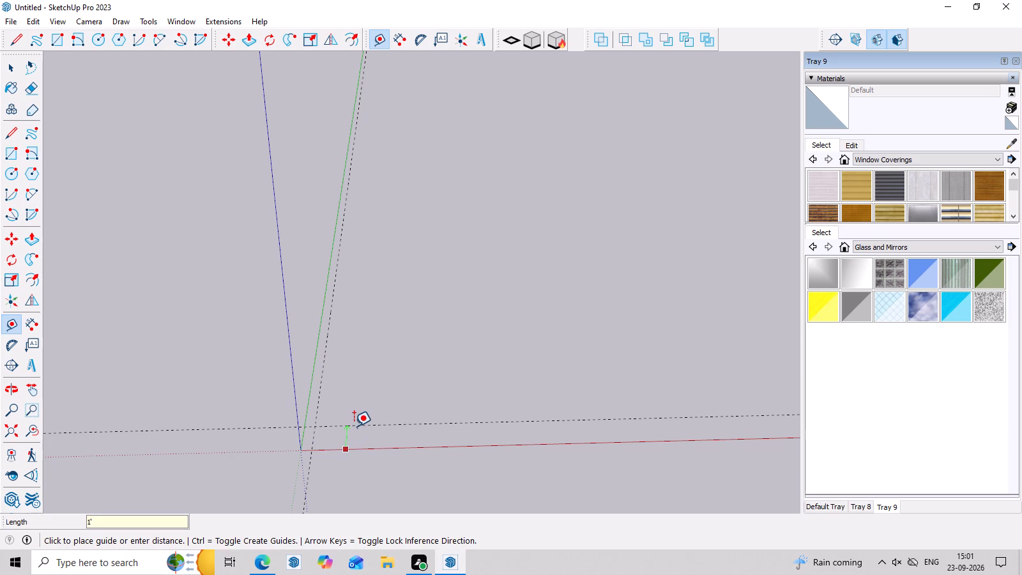
key("Return")
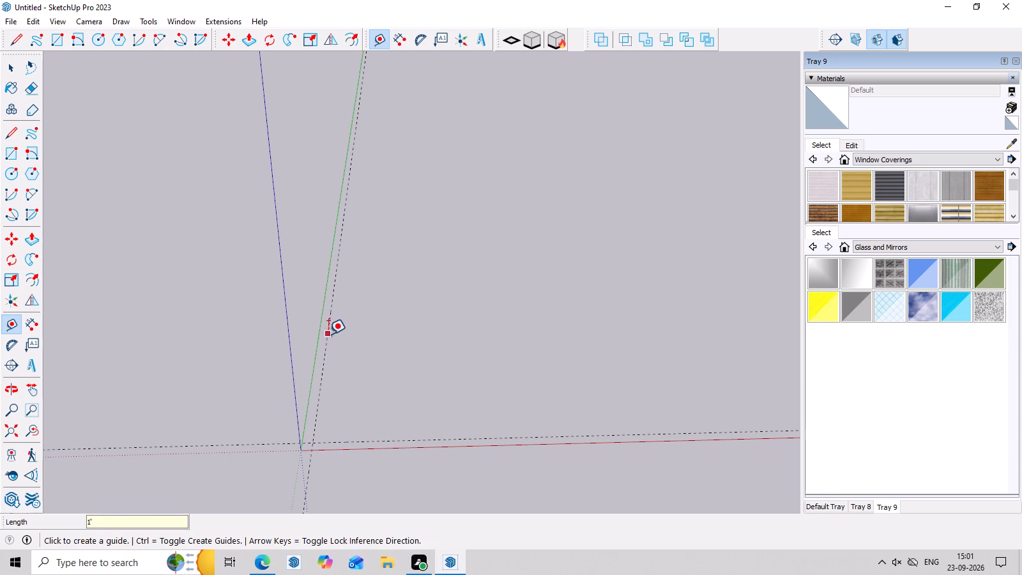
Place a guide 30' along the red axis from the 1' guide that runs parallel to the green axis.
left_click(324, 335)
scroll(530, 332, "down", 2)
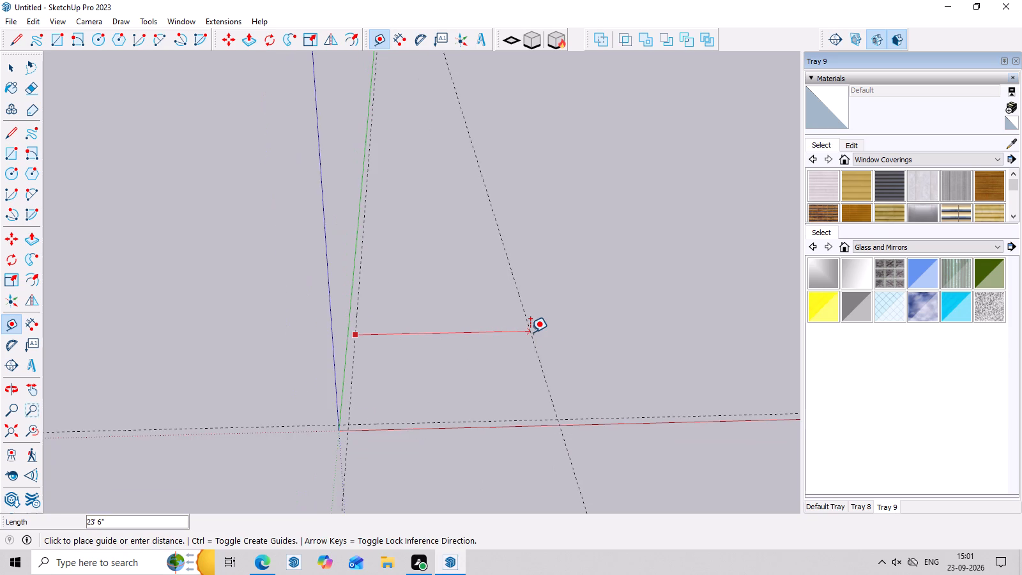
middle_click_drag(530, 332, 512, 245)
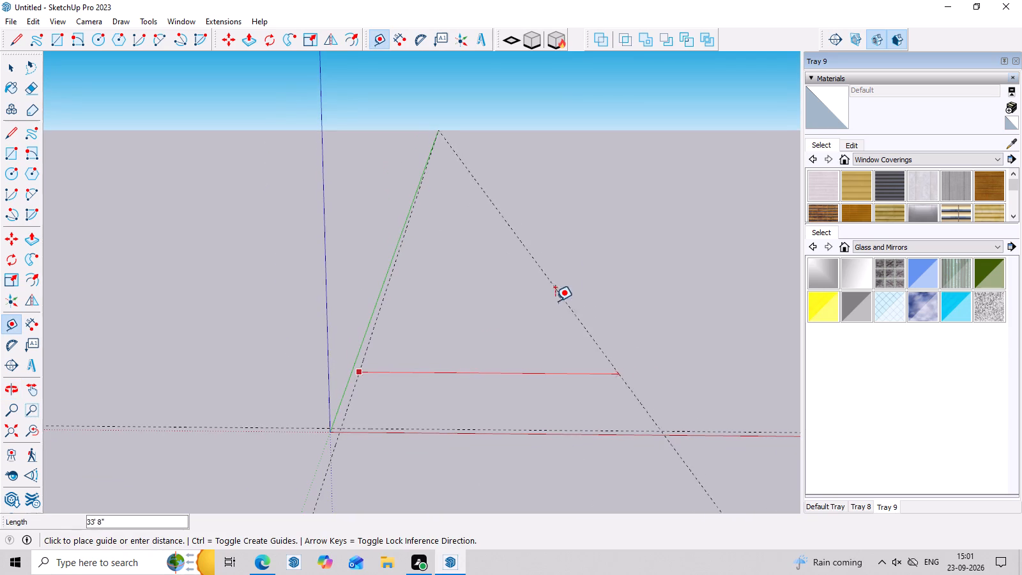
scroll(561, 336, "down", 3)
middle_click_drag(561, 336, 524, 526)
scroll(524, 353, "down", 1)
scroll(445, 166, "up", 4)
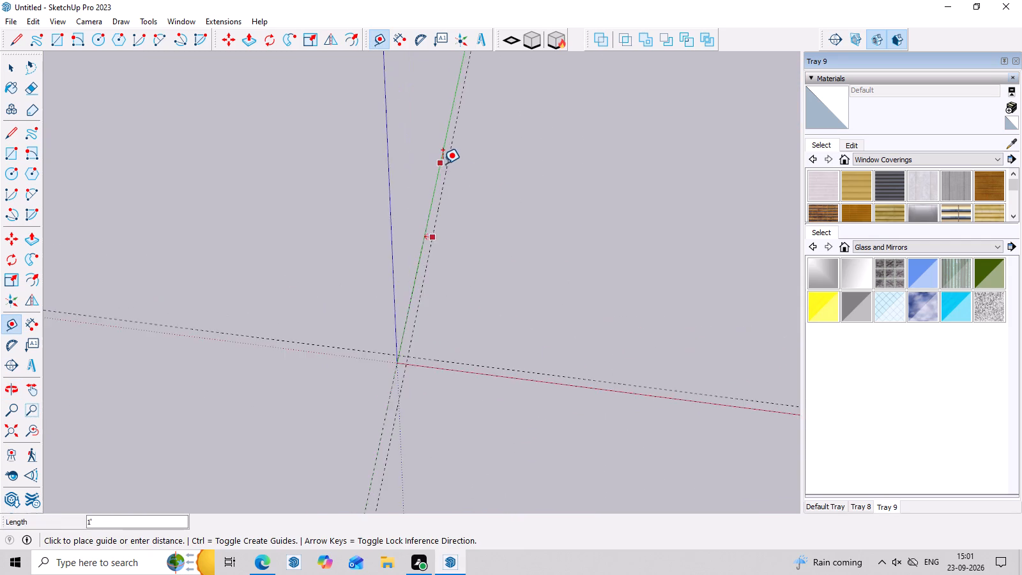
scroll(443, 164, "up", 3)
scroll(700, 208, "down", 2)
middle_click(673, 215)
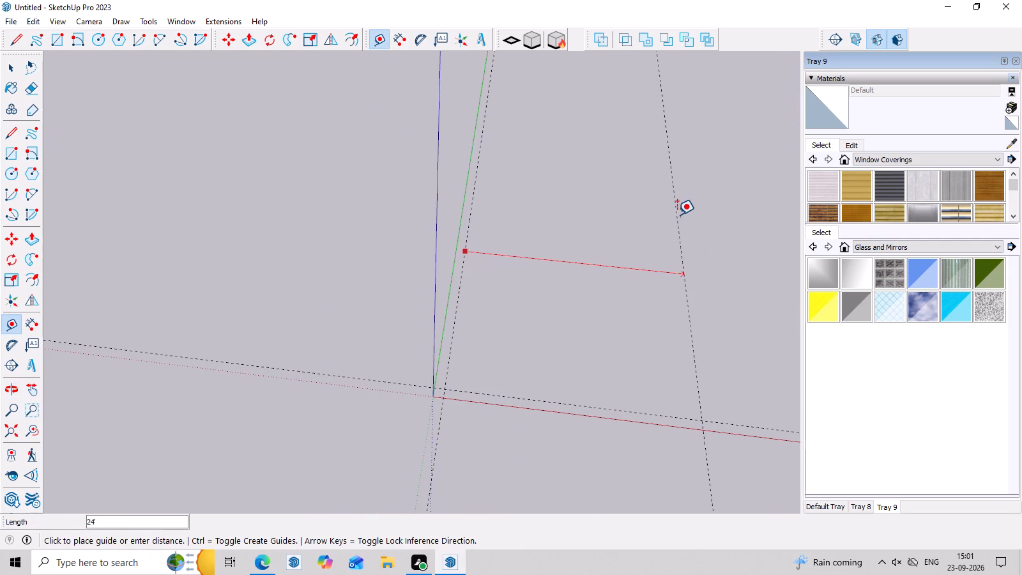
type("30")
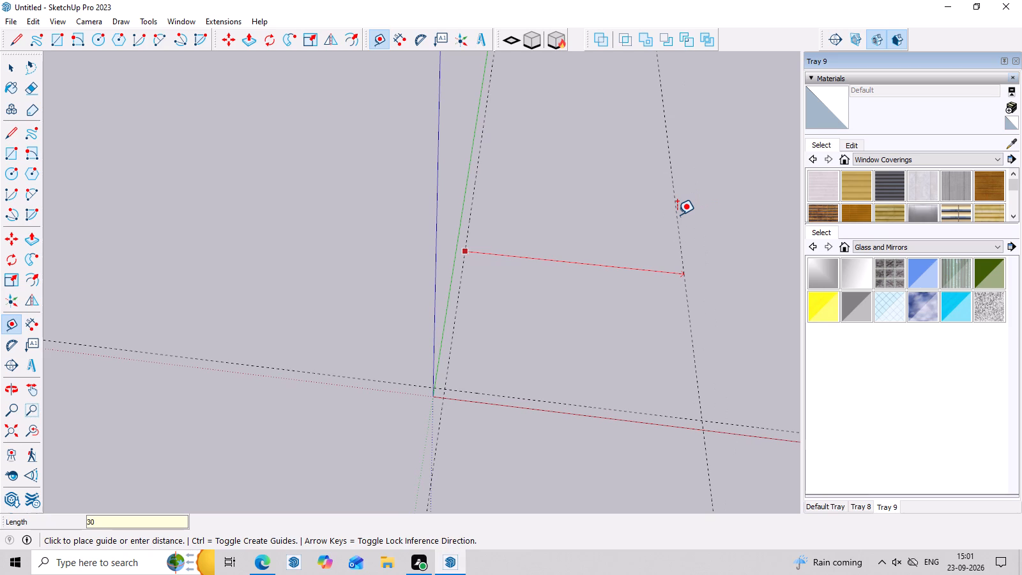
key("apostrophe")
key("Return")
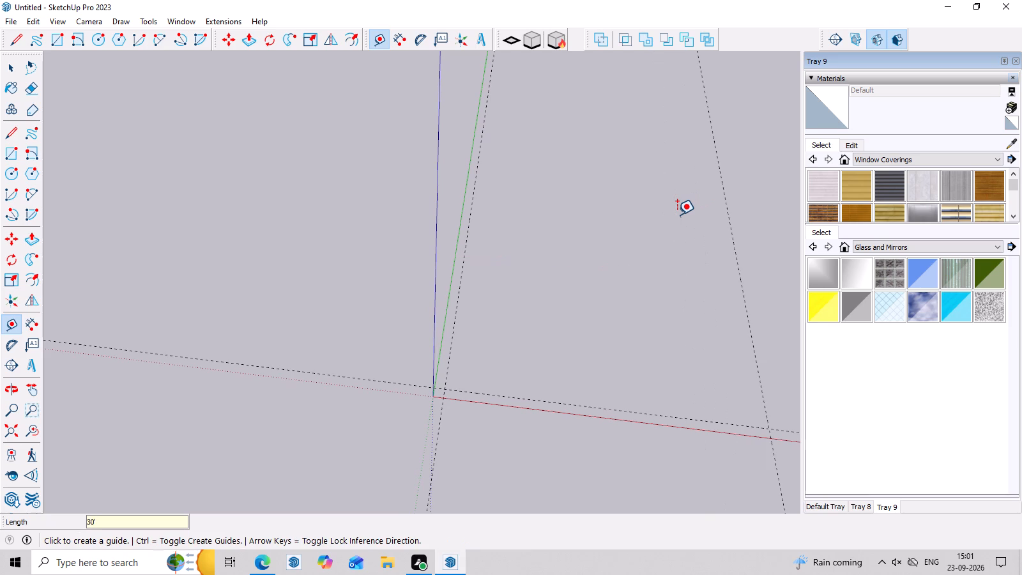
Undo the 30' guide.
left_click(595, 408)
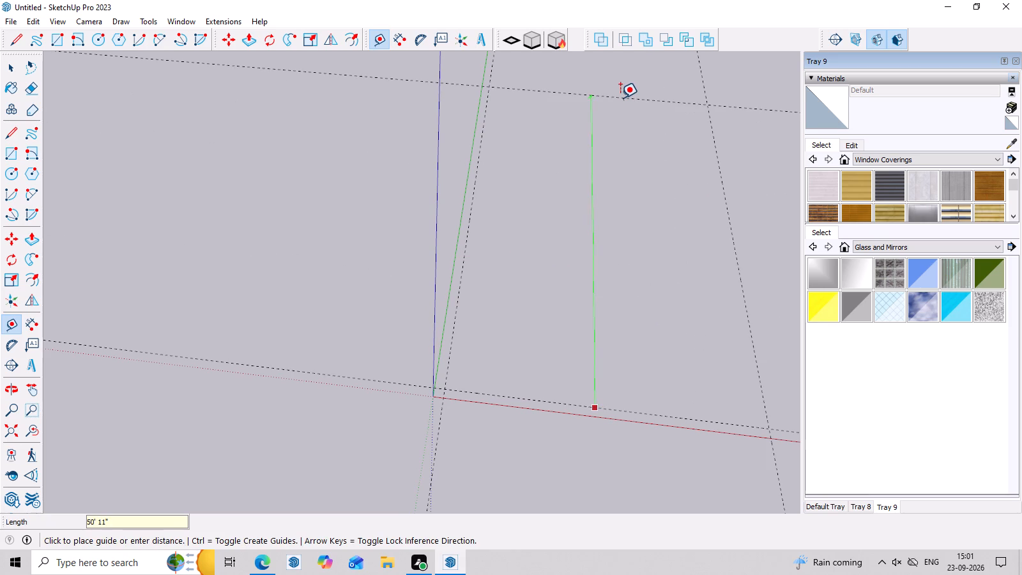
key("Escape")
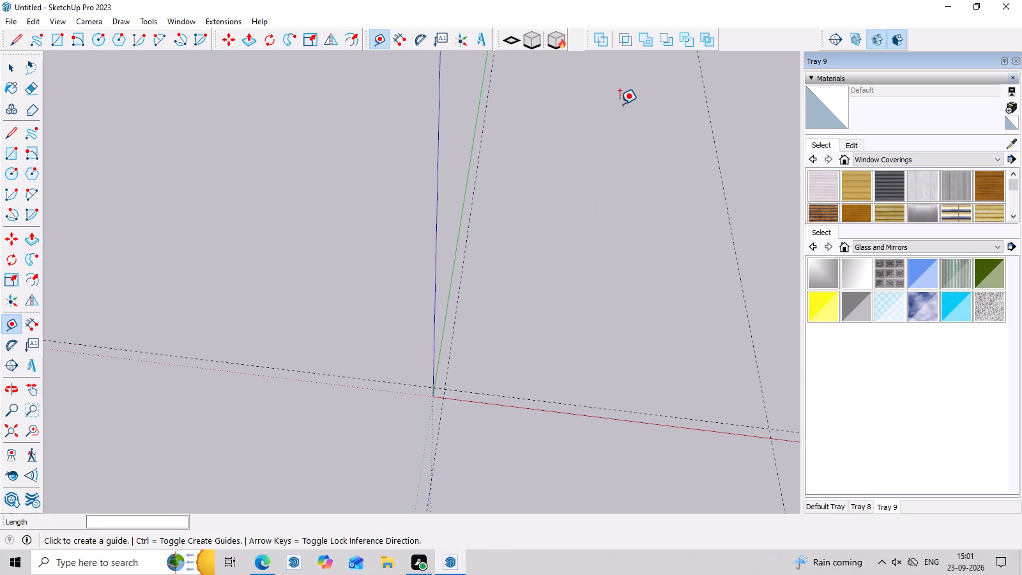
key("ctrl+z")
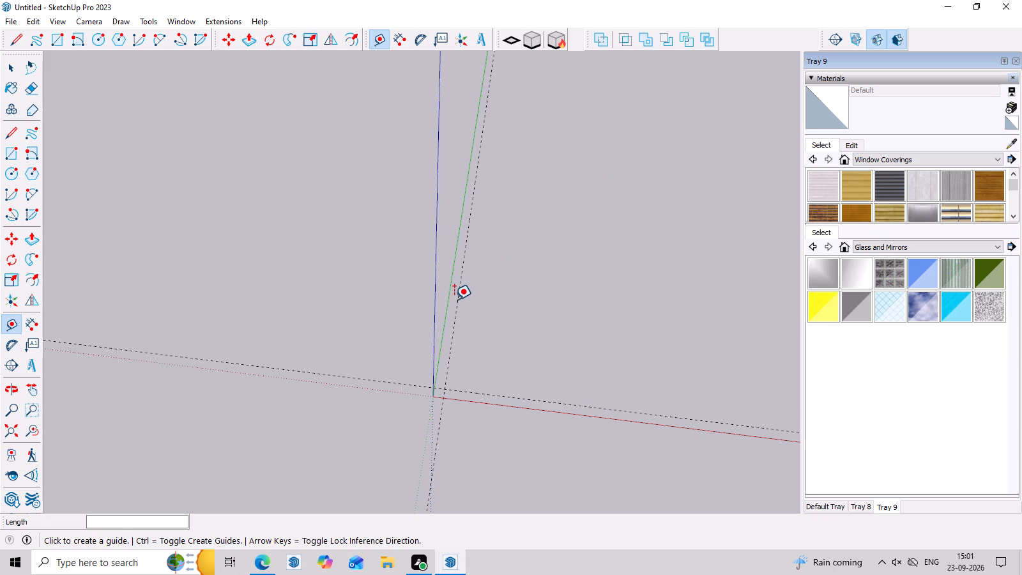
Offset a second guide 9" inward from each of the two 1' guides to mark the wall thickness.
left_click(454, 300)
key("9")
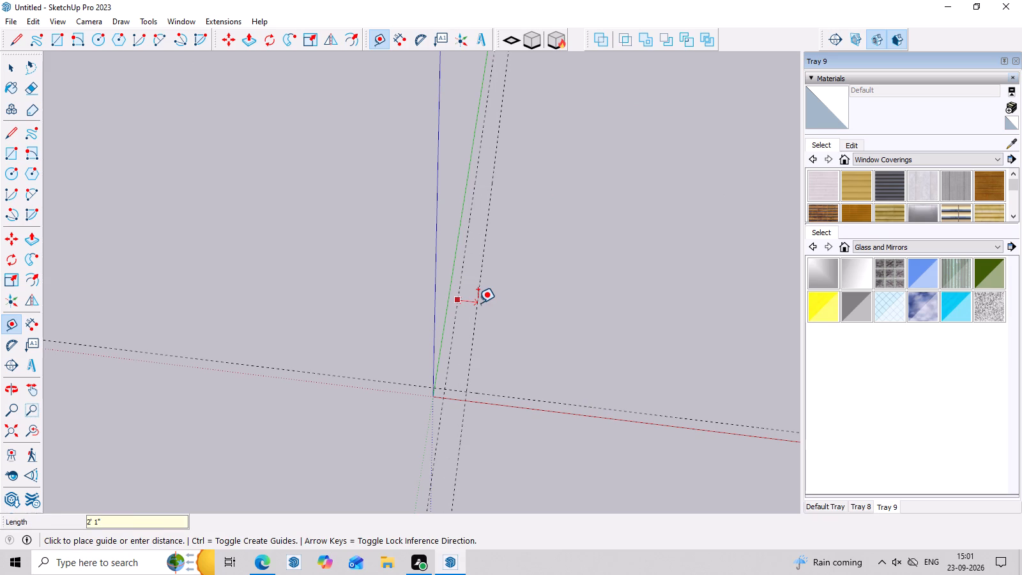
key("Return")
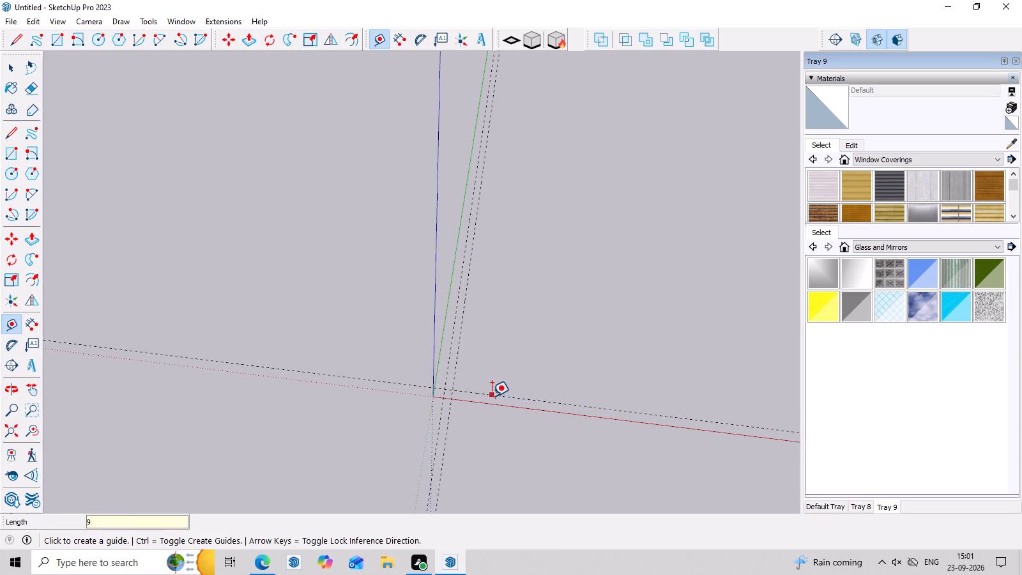
left_click(492, 396)
key("9")
key("Return")
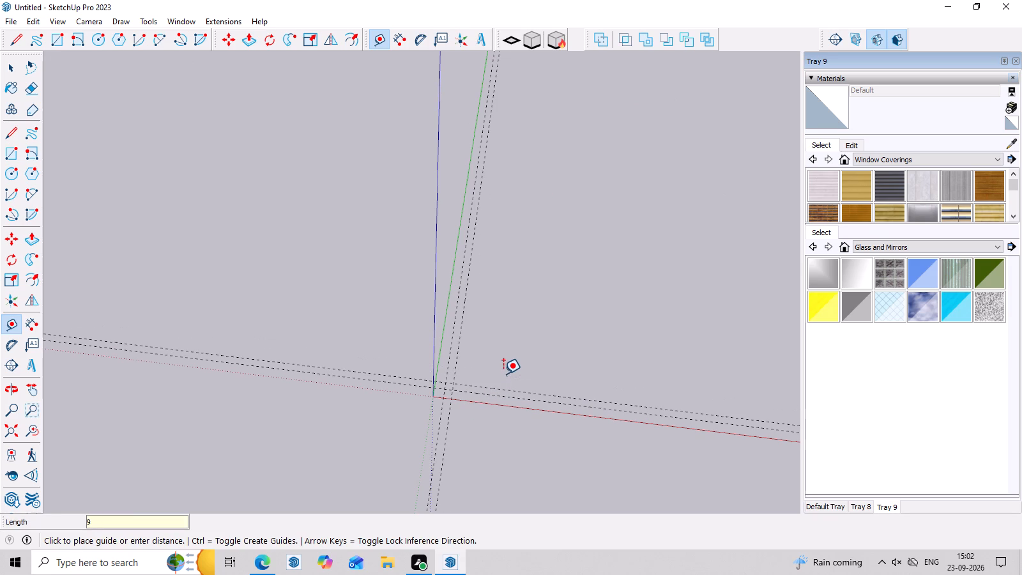
From the inner 9" guides, place guides 30' along the red axis and 58' along the green axis.
left_click(469, 278)
type("30'")
key("Return")
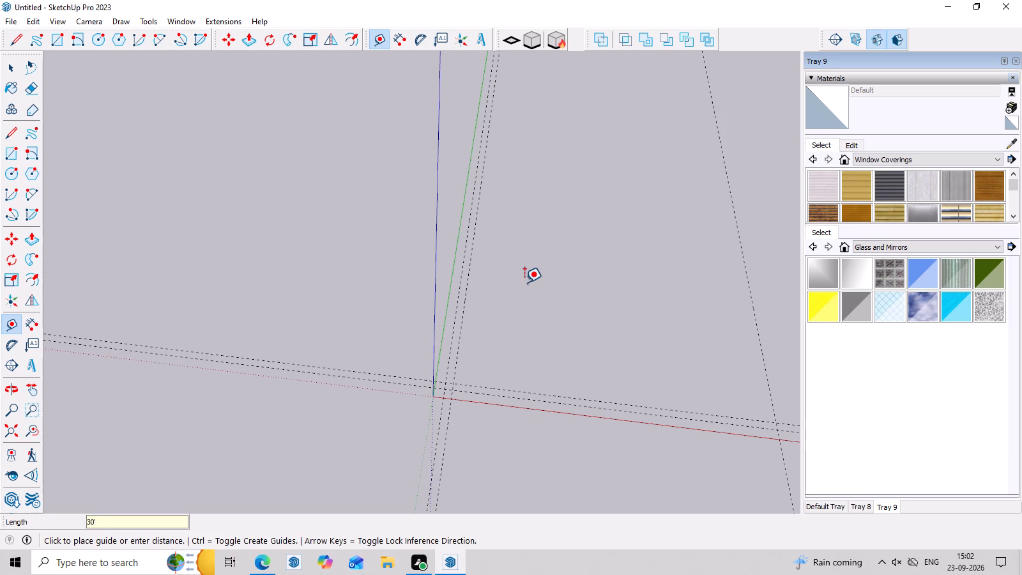
left_click(559, 394)
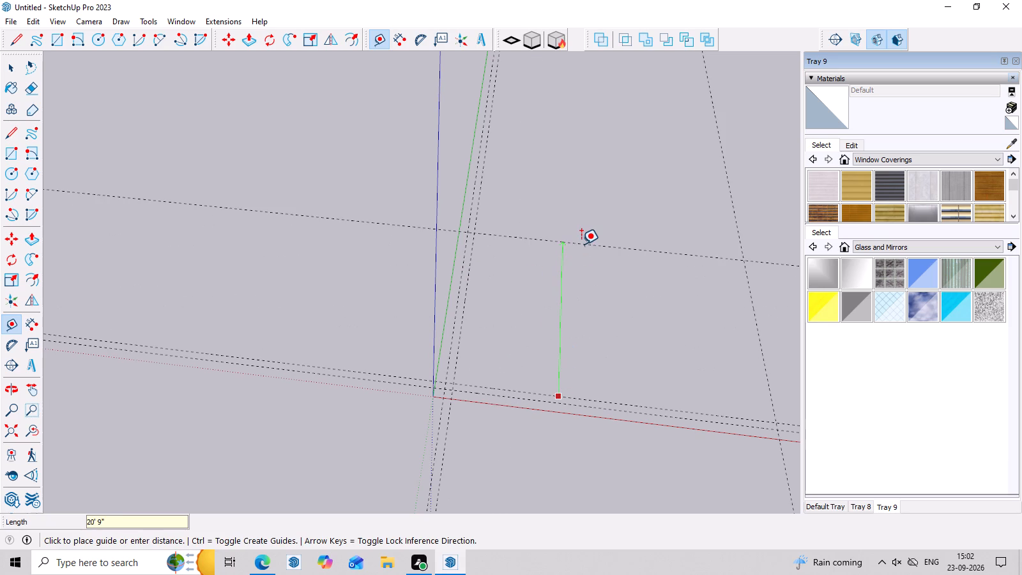
type("58'")
key("Return")
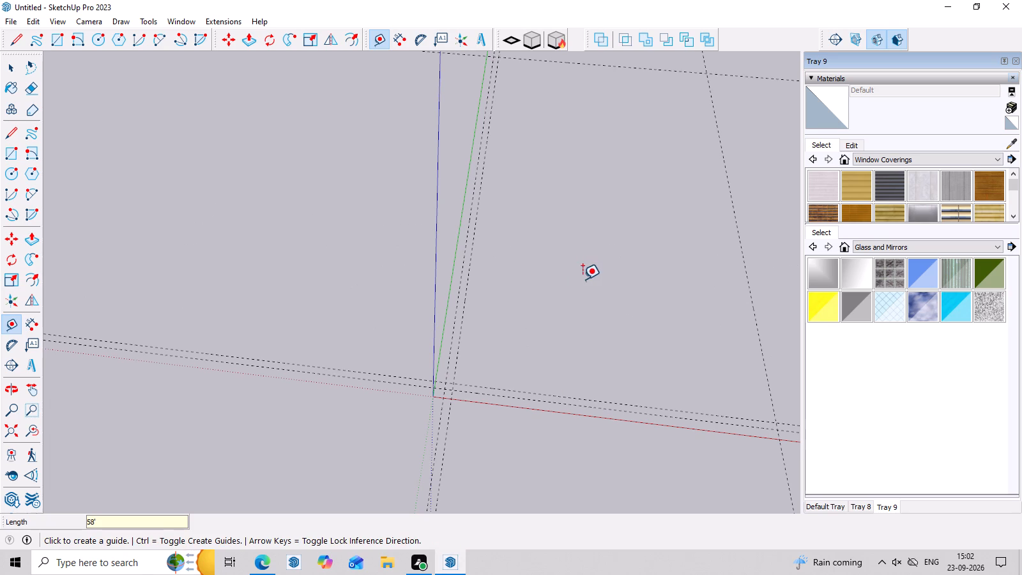
Offset guides 9" outward from the 30' guide and the 58' guide to mark the opposite wall thicknesses.
left_click(746, 270)
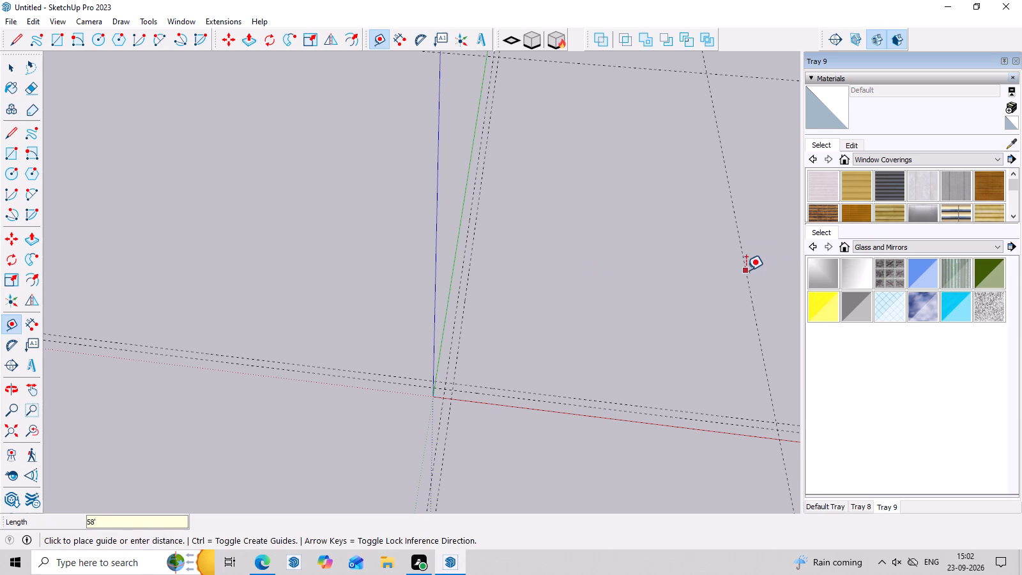
key("9")
key("Return")
key("Return")
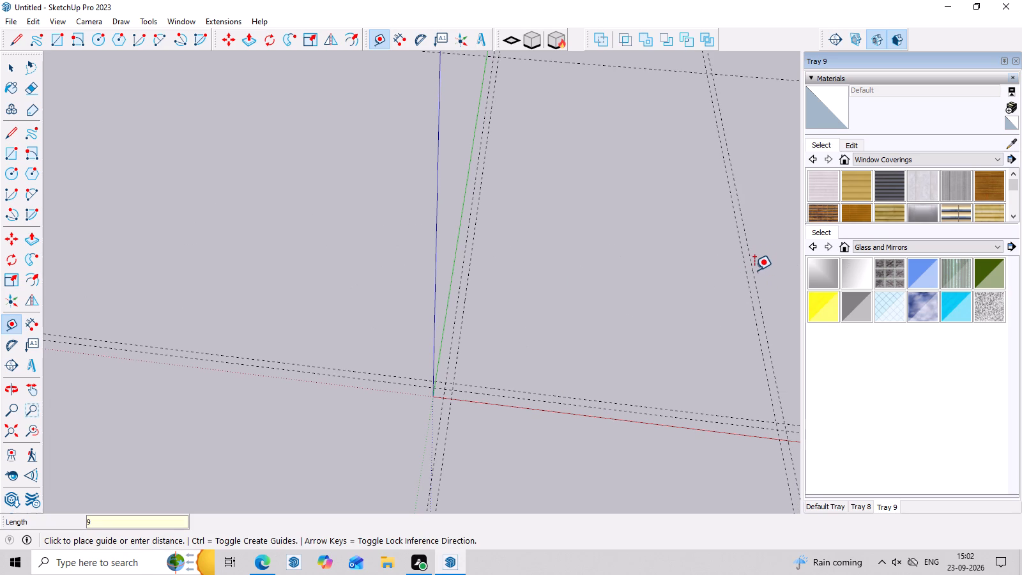
left_click(690, 70)
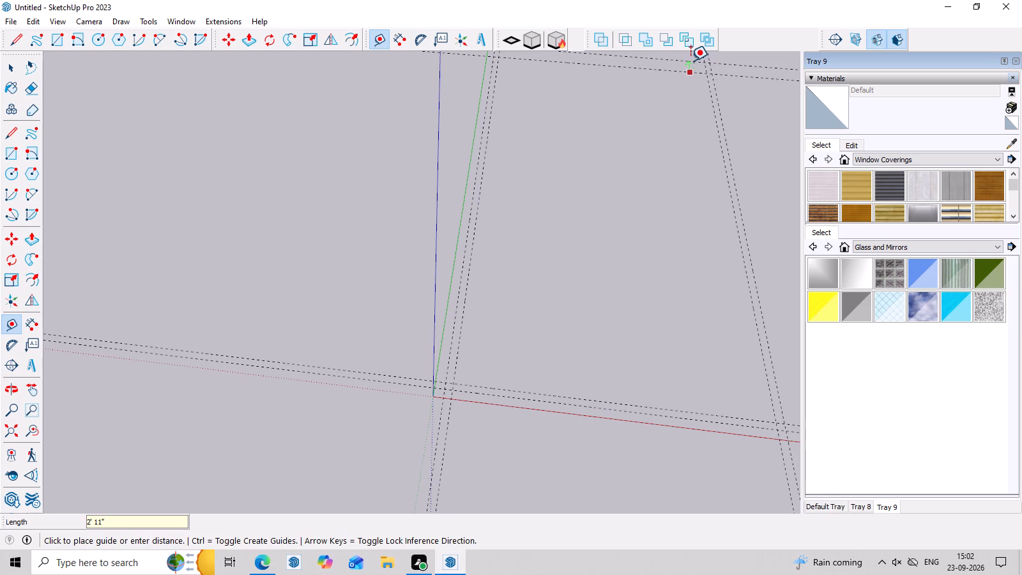
key("9")
key("Return")
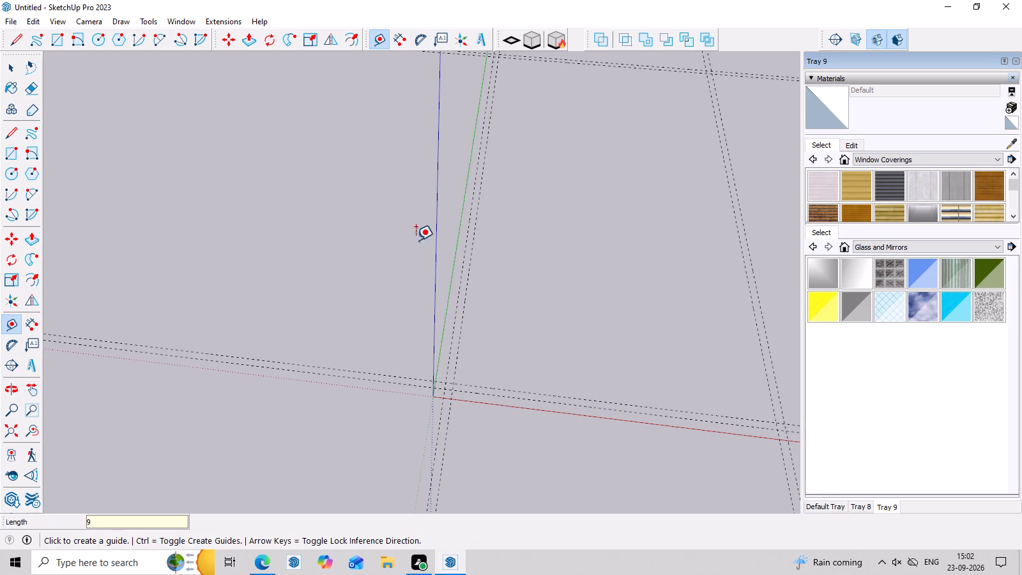
Draw a 31' 6" by 59' 6" rectangle between opposite outer guide intersections to form the building footprint.
scroll(378, 254, "down", 9)
middle_click_drag(485, 410, 570, 421)
scroll(487, 108, "up", 6)
middle_click_drag(490, 208, 486, 254)
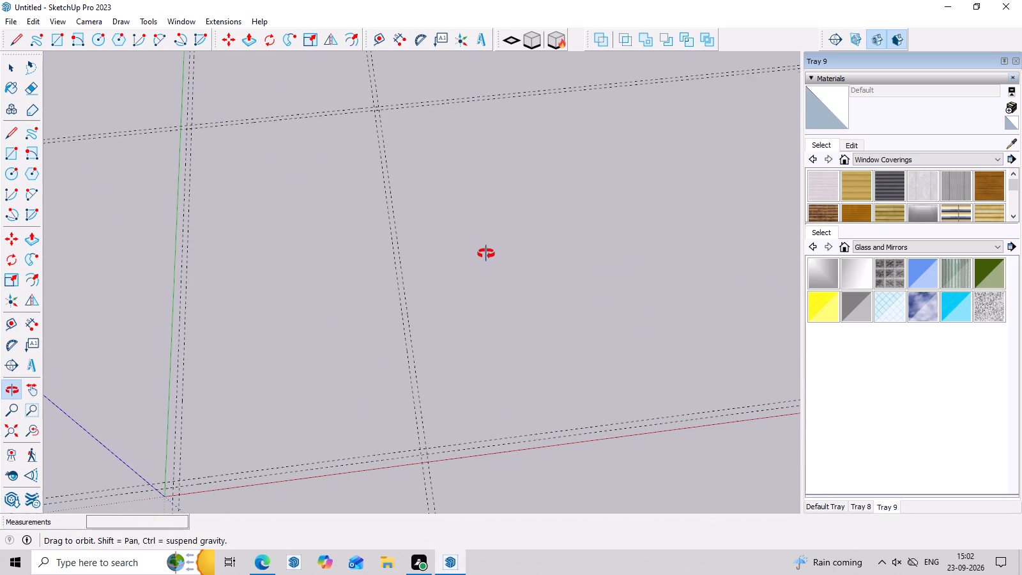
middle_click_drag(486, 254, 485, 224)
scroll(485, 224, "down", 5)
middle_click_drag(565, 369, 525, 379)
scroll(525, 379, "up", 2)
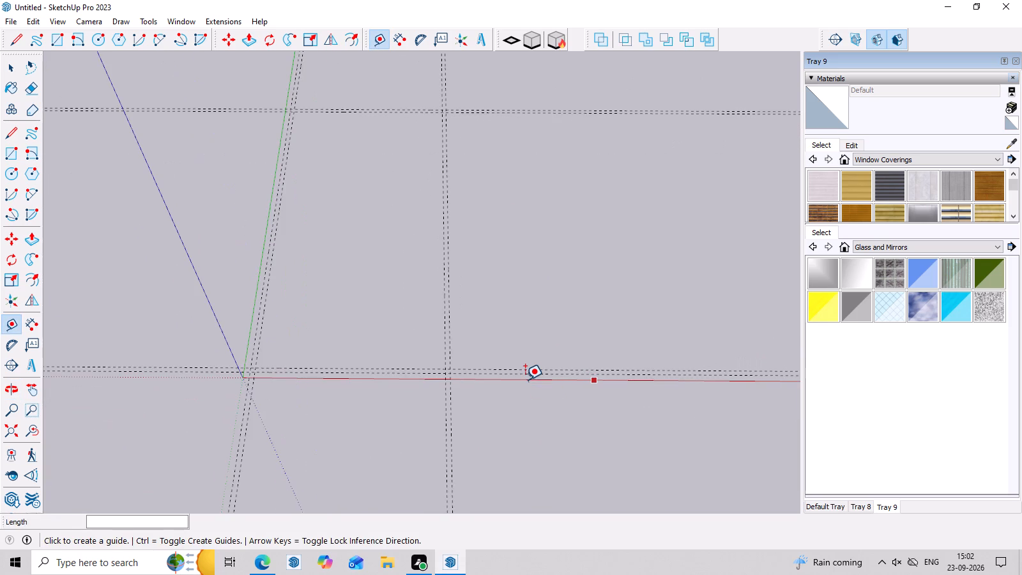
middle_click_drag(560, 379, 583, 331)
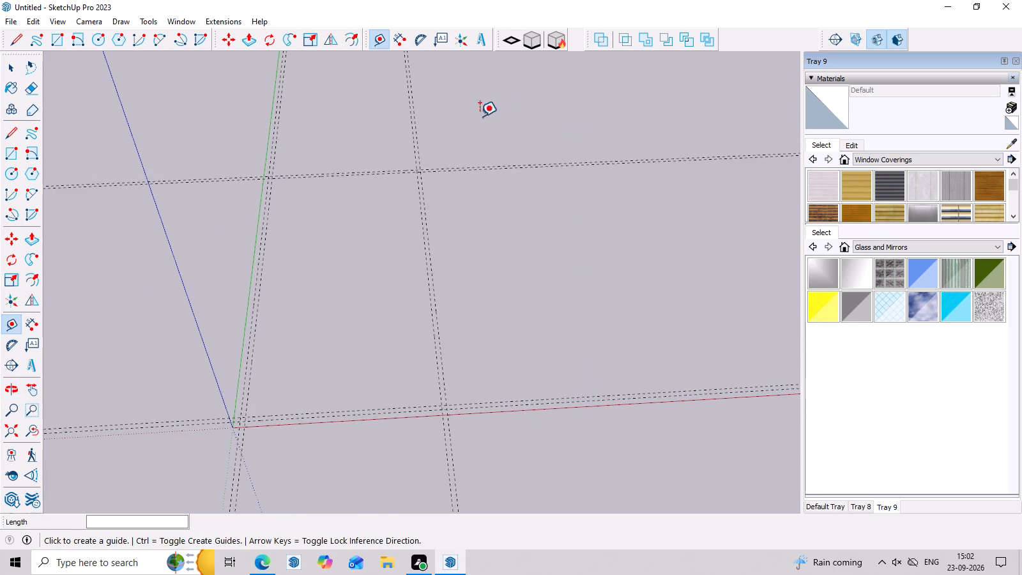
scroll(468, 114, "up", 3)
scroll(526, 294, "down", 2)
middle_click_drag(535, 328, 535, 379)
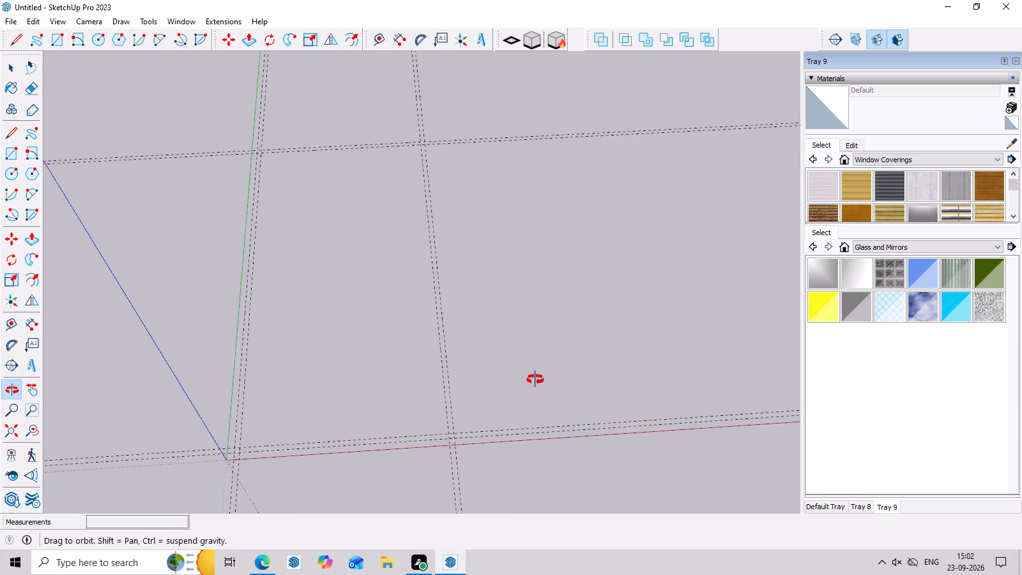
middle_click_drag(535, 379, 510, 402)
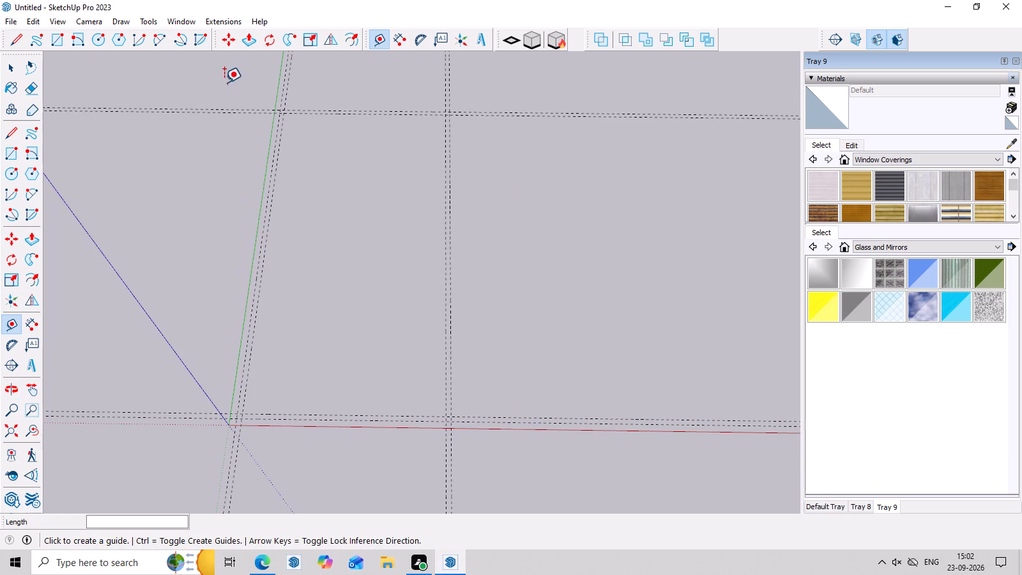
scroll(221, 88, "up", 3)
scroll(250, 176, "down", 2)
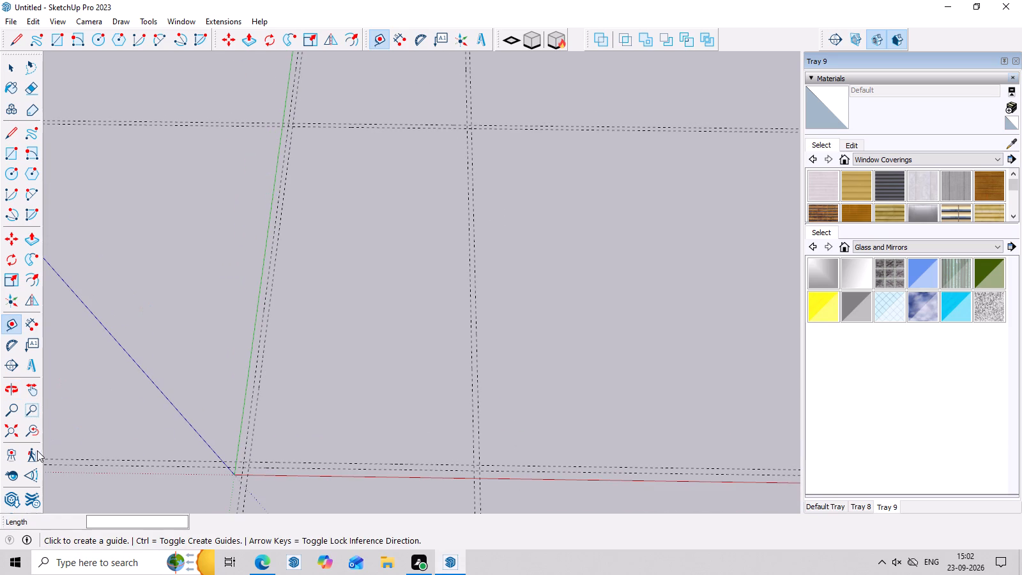
left_click(34, 389)
left_click_drag(185, 302, 286, 313)
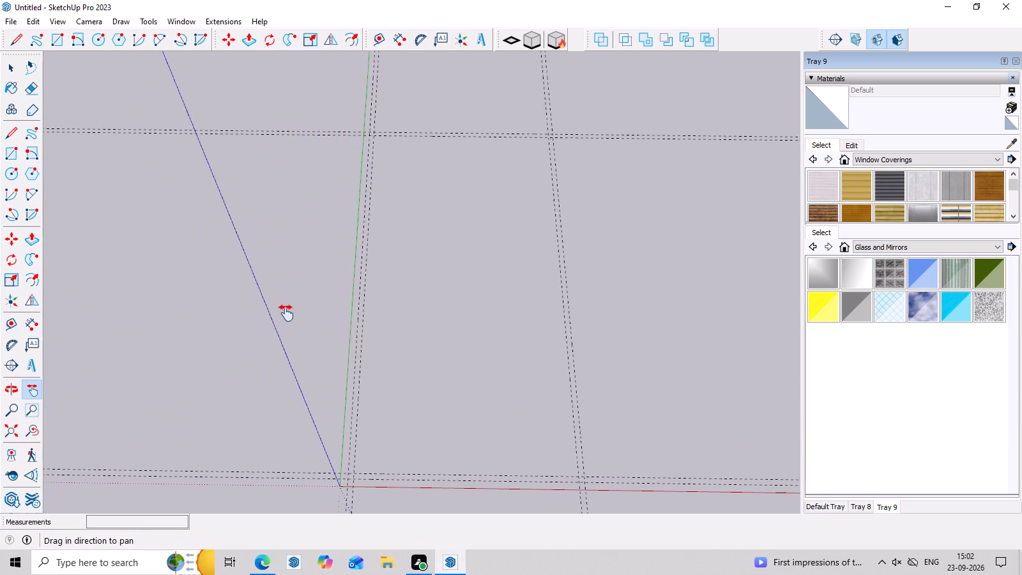
left_click_drag(286, 313, 287, 313)
right_click(287, 314)
left_click_drag(287, 314, 287, 333)
key("space")
left_click(316, 286)
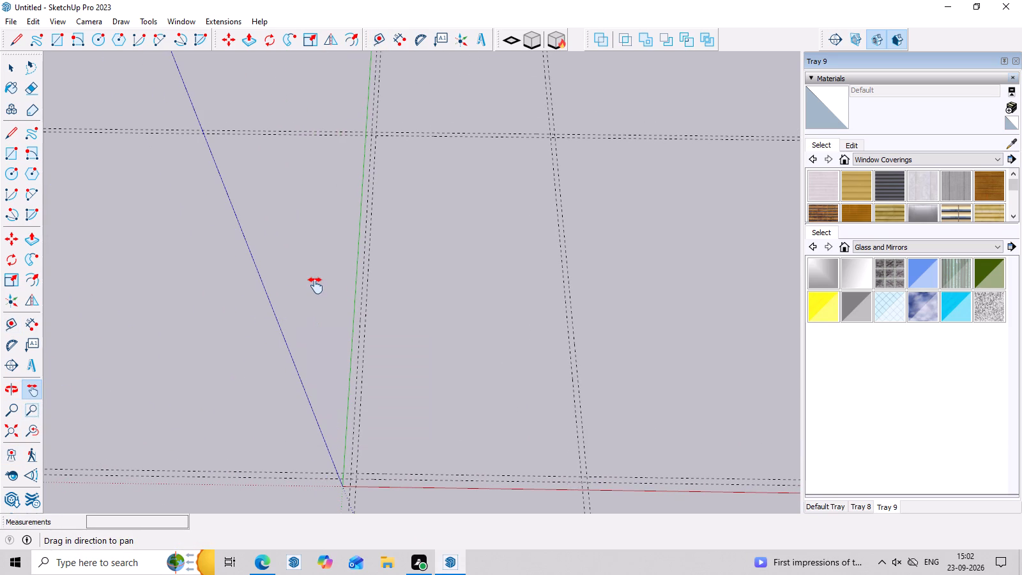
key("r")
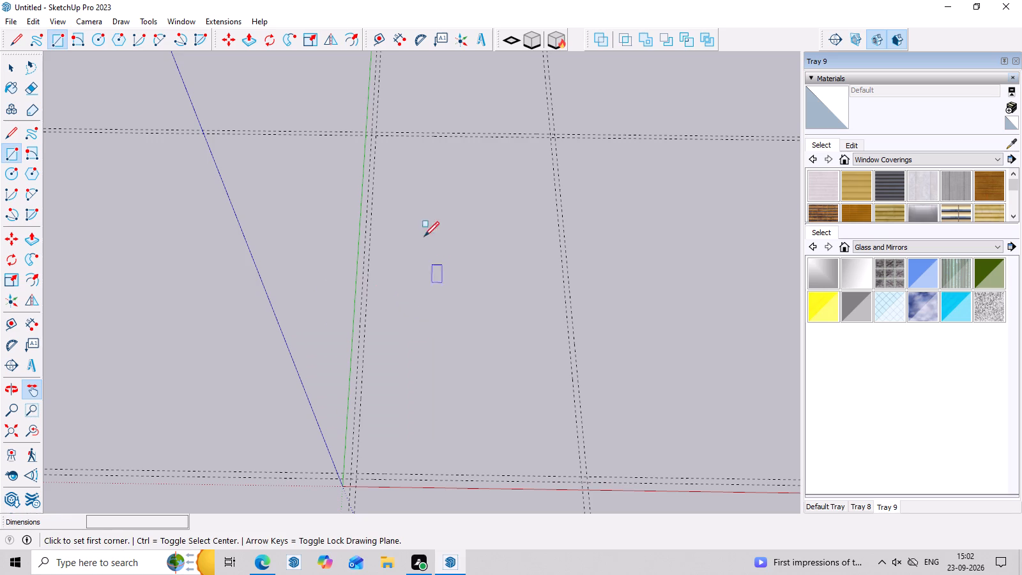
scroll(369, 125, "up", 2)
left_click(370, 130)
scroll(517, 231, "down", 2)
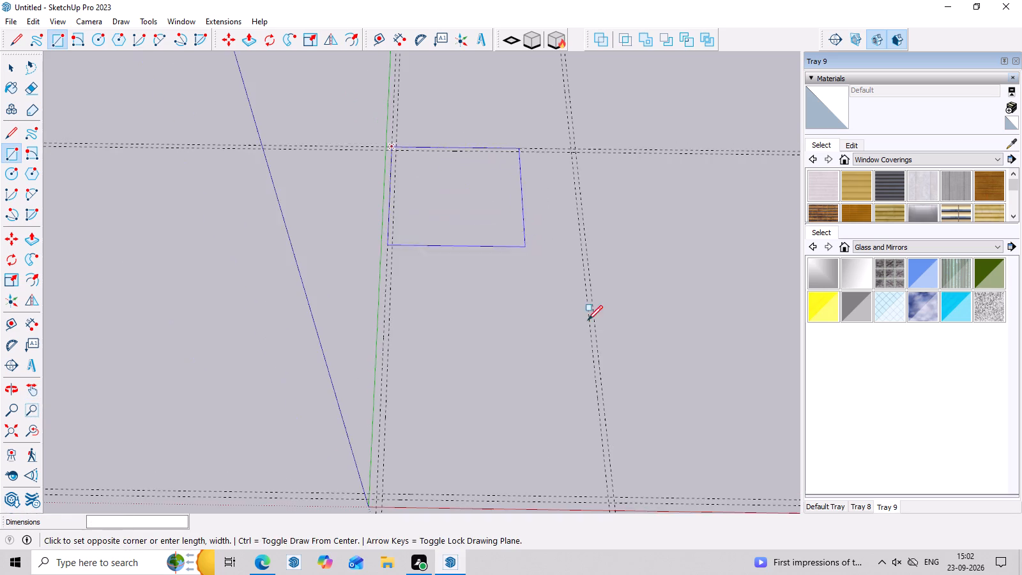
middle_click_drag(616, 359, 557, 246)
scroll(556, 249, "down", 6)
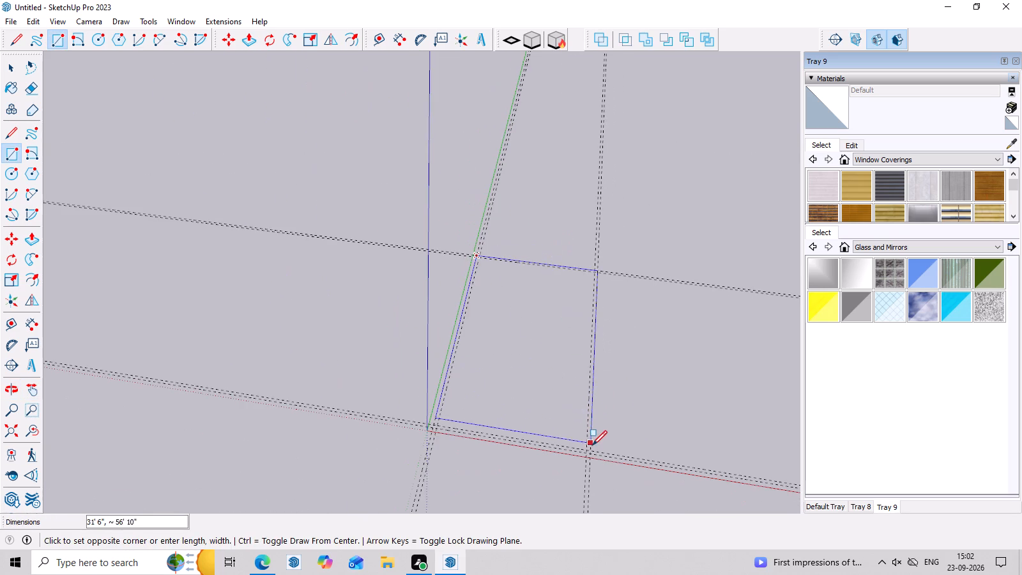
scroll(591, 453, "up", 3)
left_click(591, 454)
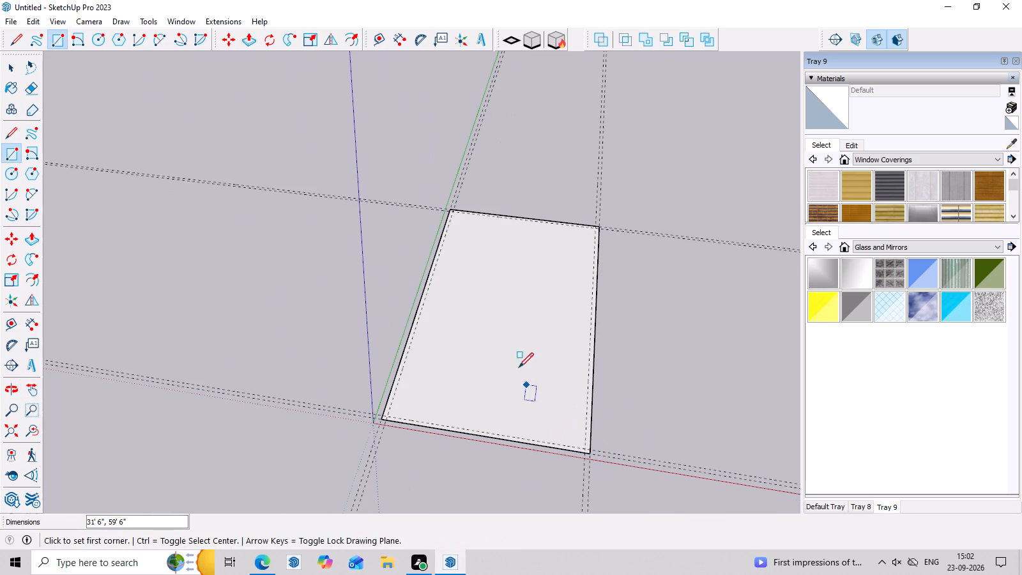
Offset the footprint rectangle's outline 9" inward to form the outer wall band.
key("Escape")
key("space")
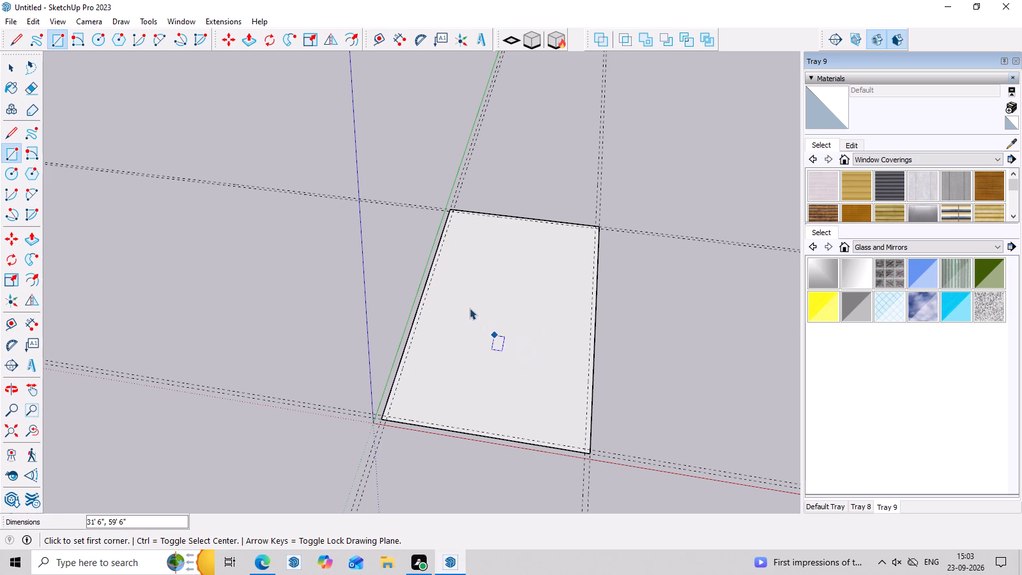
scroll(422, 270, "up", 2)
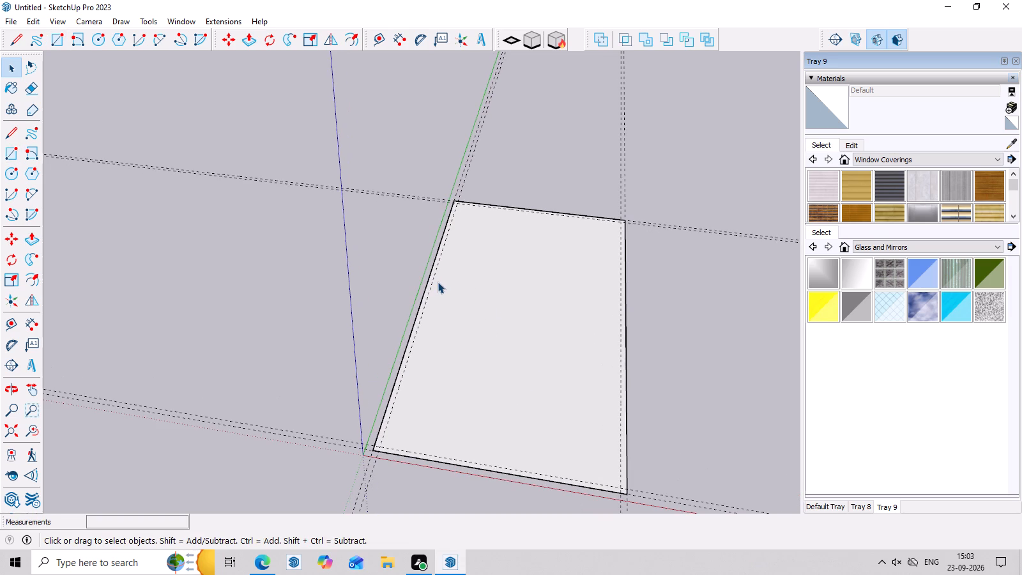
left_click(533, 340)
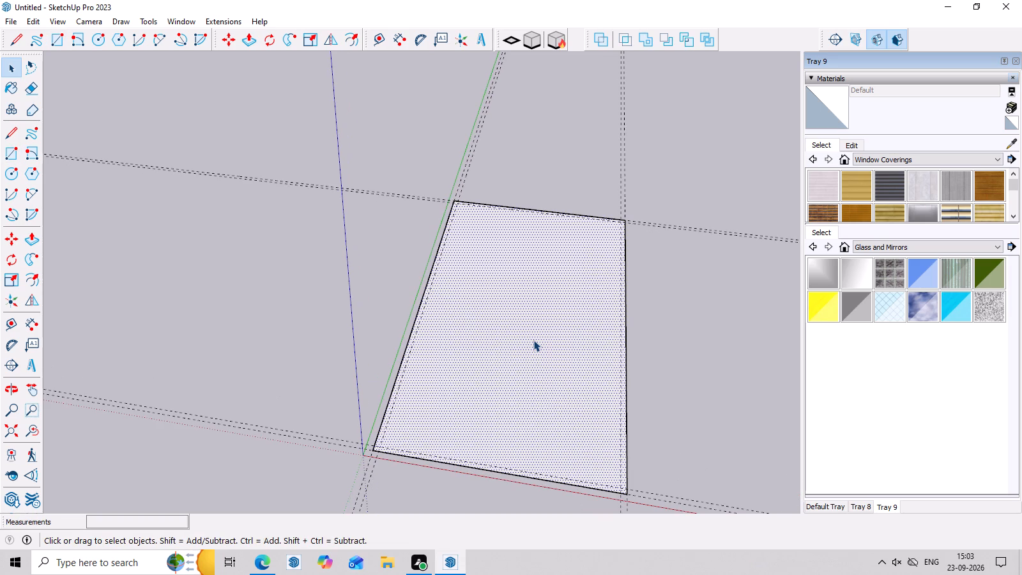
key("f")
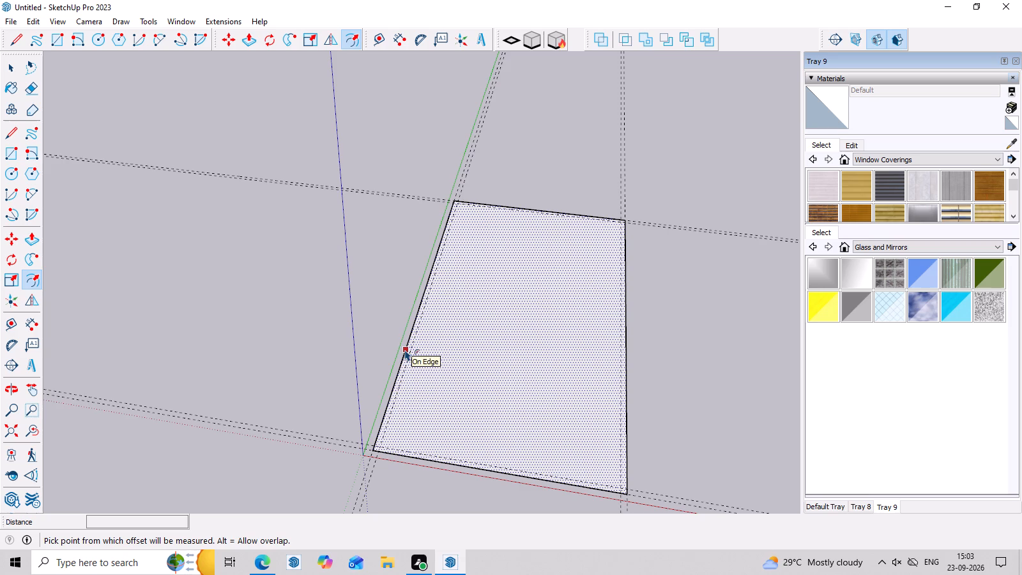
scroll(406, 345, "up", 2)
left_click(406, 344)
left_click(411, 344)
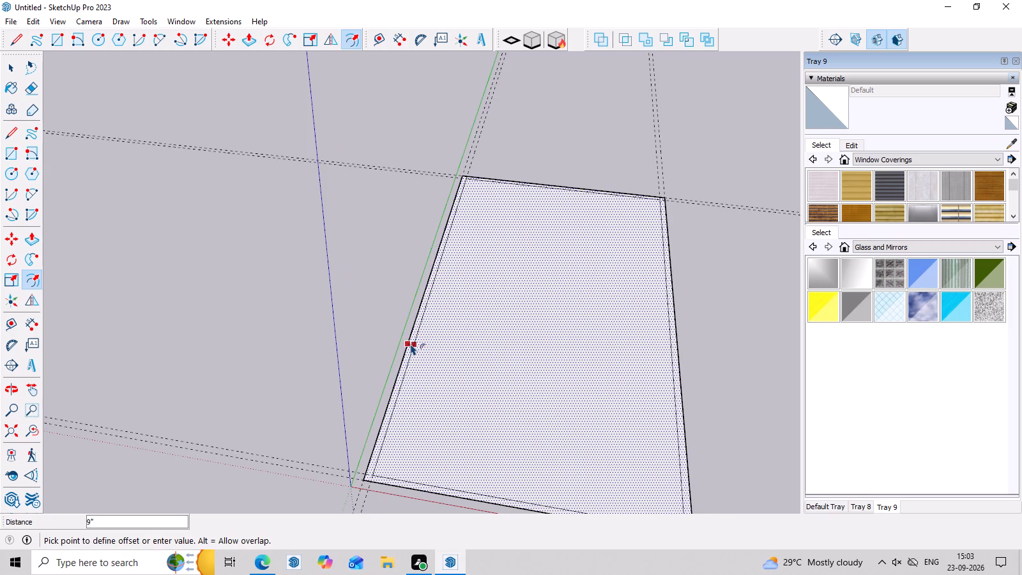
key("Escape")
scroll(457, 344, "down", 2)
key("space")
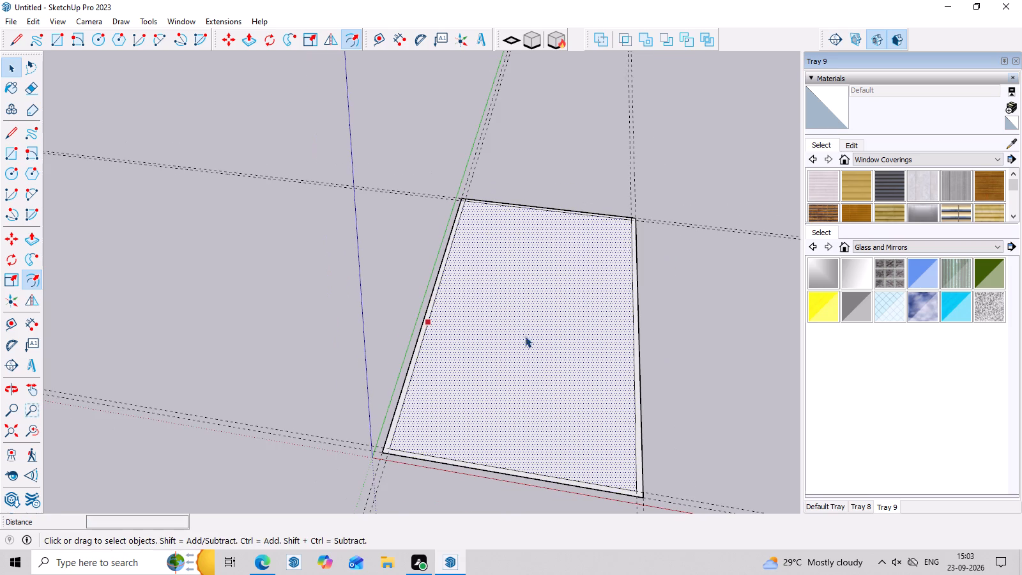
scroll(511, 339, "down", 4)
key("Escape")
left_click(639, 325)
key("space")
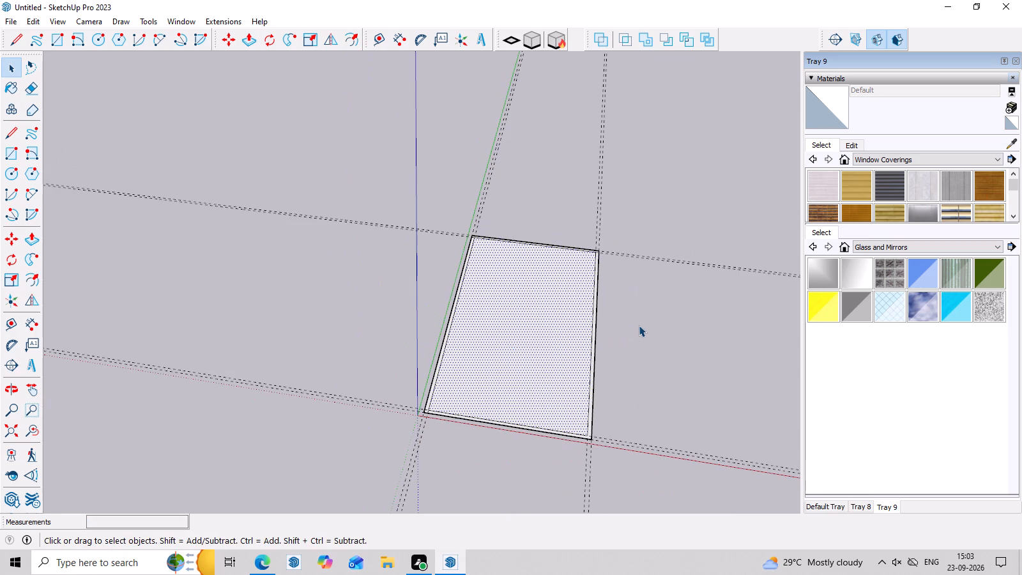
key("space")
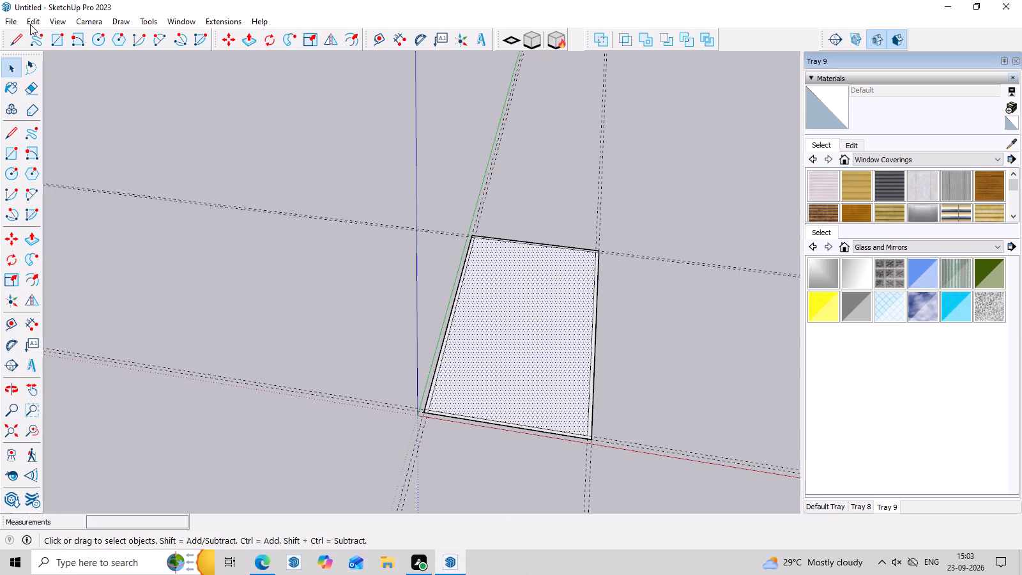
Delete all the construction guides from the model.
left_click(30, 24)
left_click(96, 141)
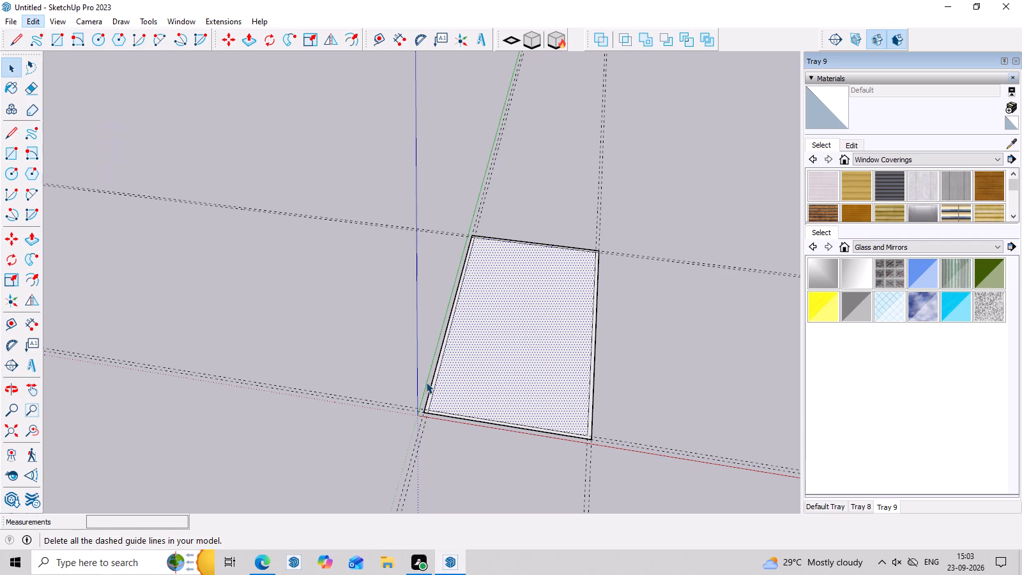
Place a guide 5' into the footprint along the green axis from the inner wall edge nearest the red axis.
middle_click_drag(439, 413, 471, 458)
scroll(580, 351, "up", 6)
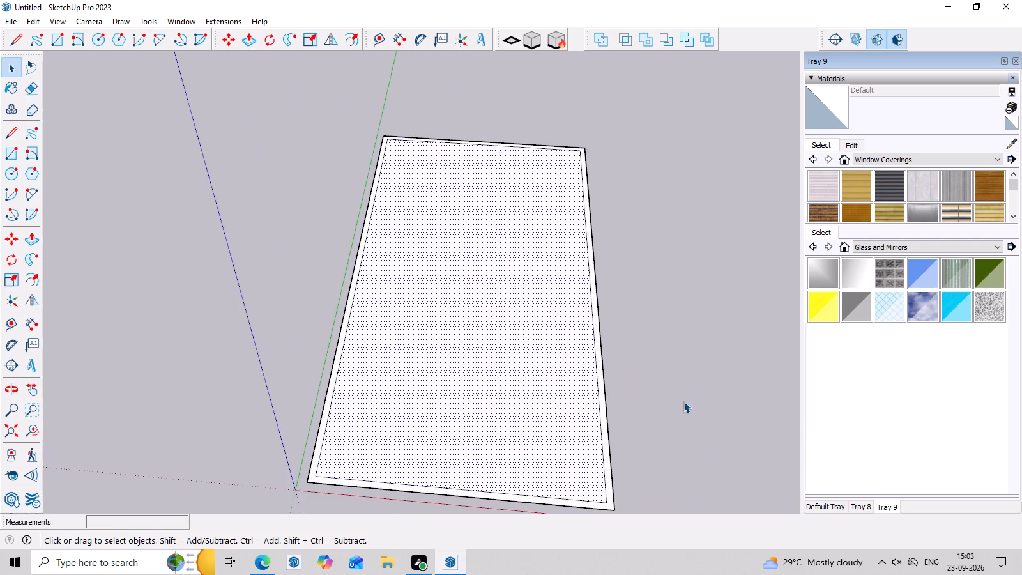
middle_click_drag(684, 401, 711, 396)
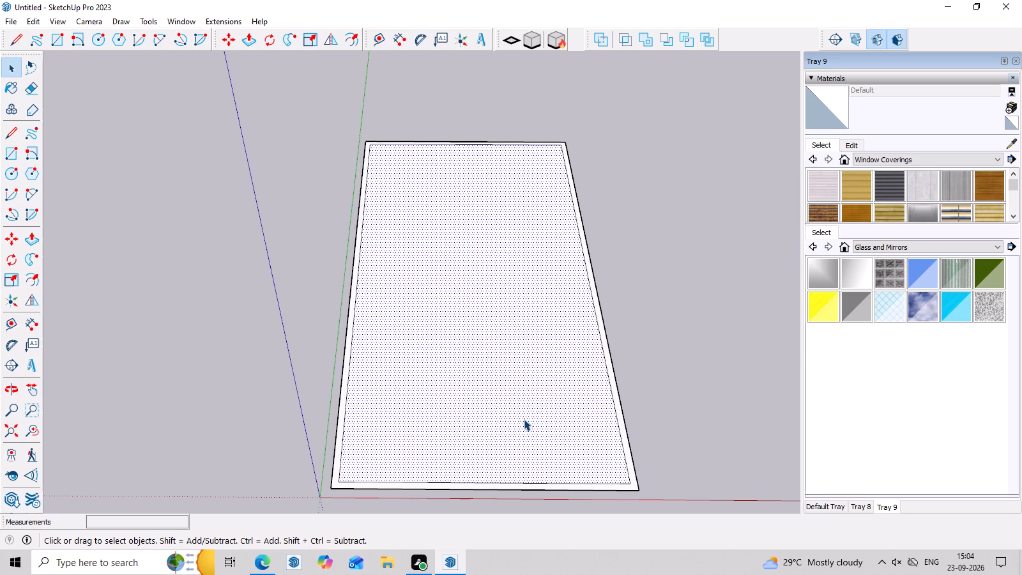
key("t")
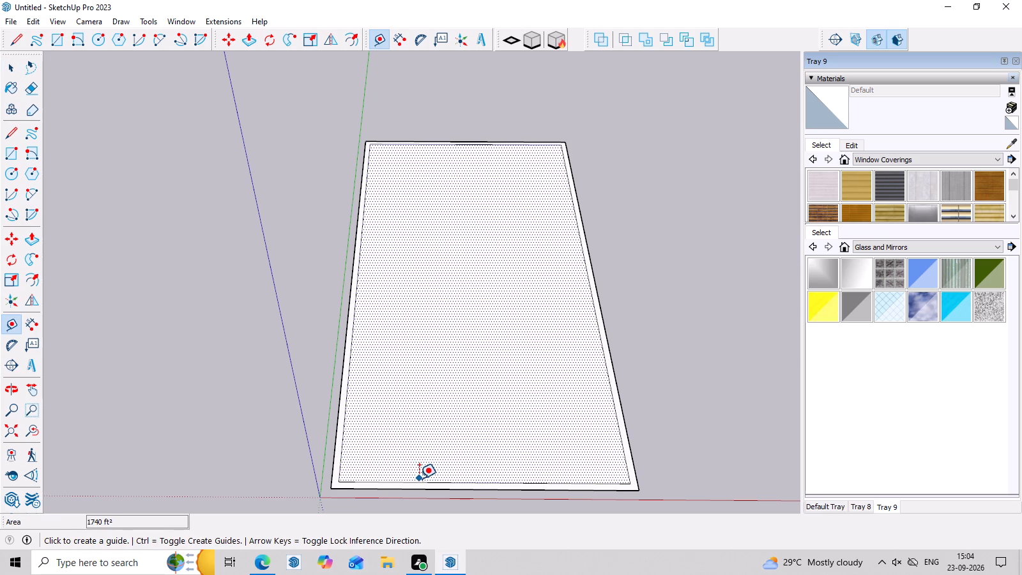
left_click(419, 481)
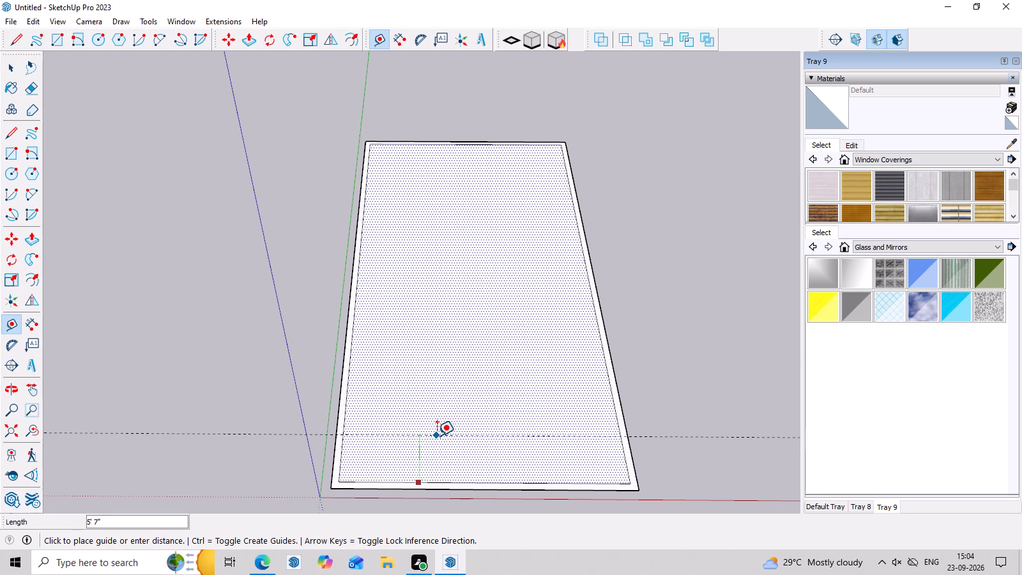
type("5'")
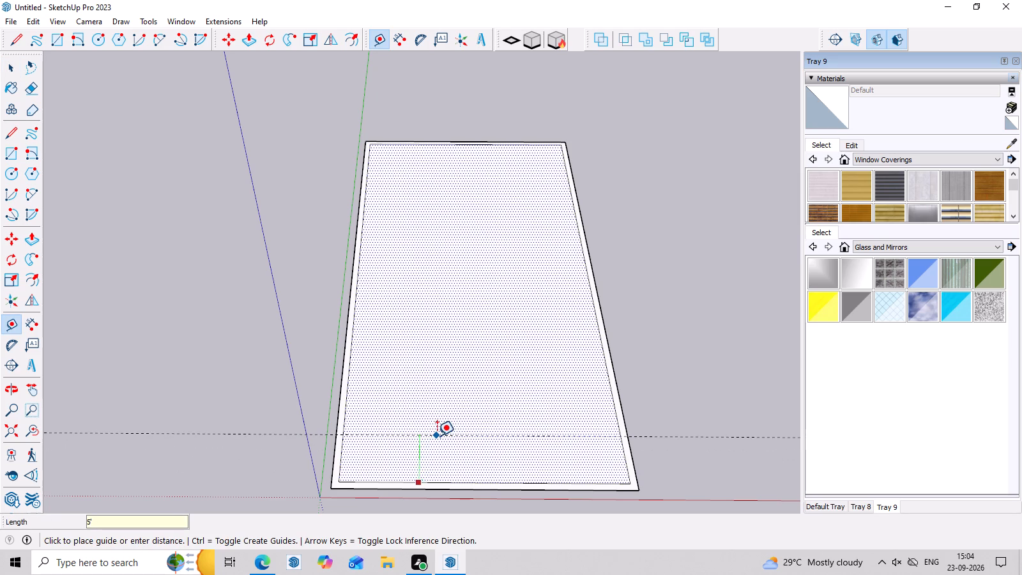
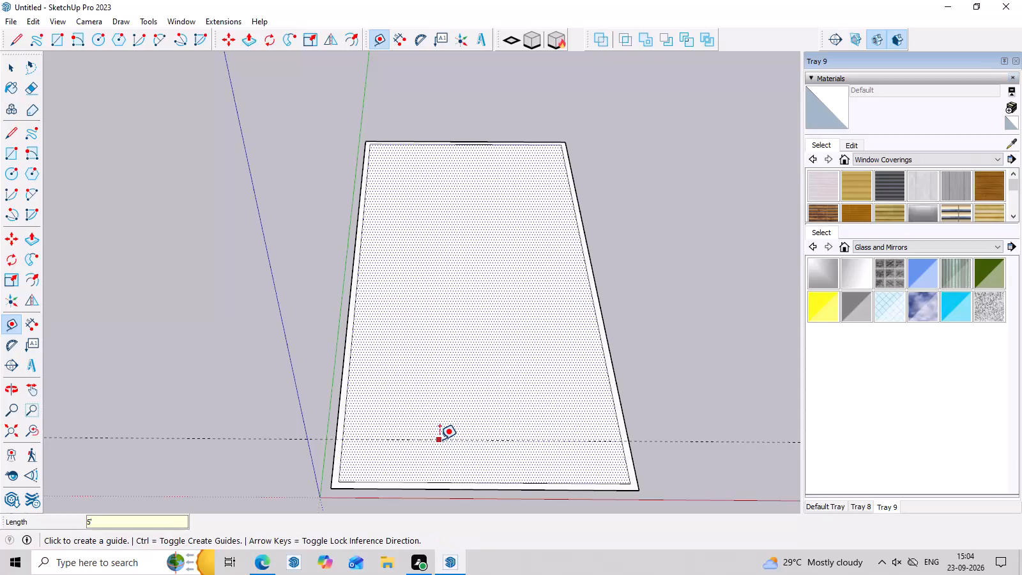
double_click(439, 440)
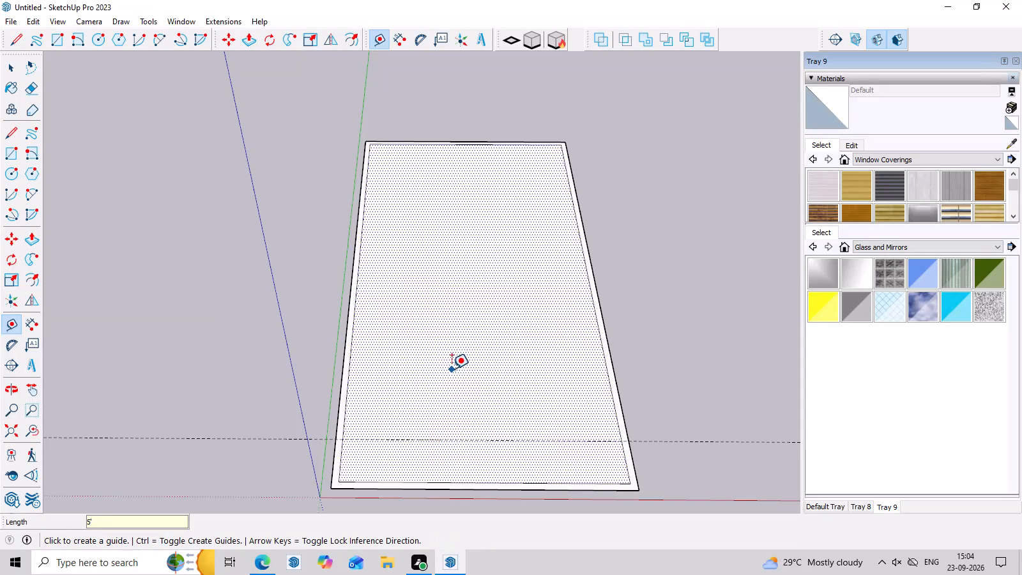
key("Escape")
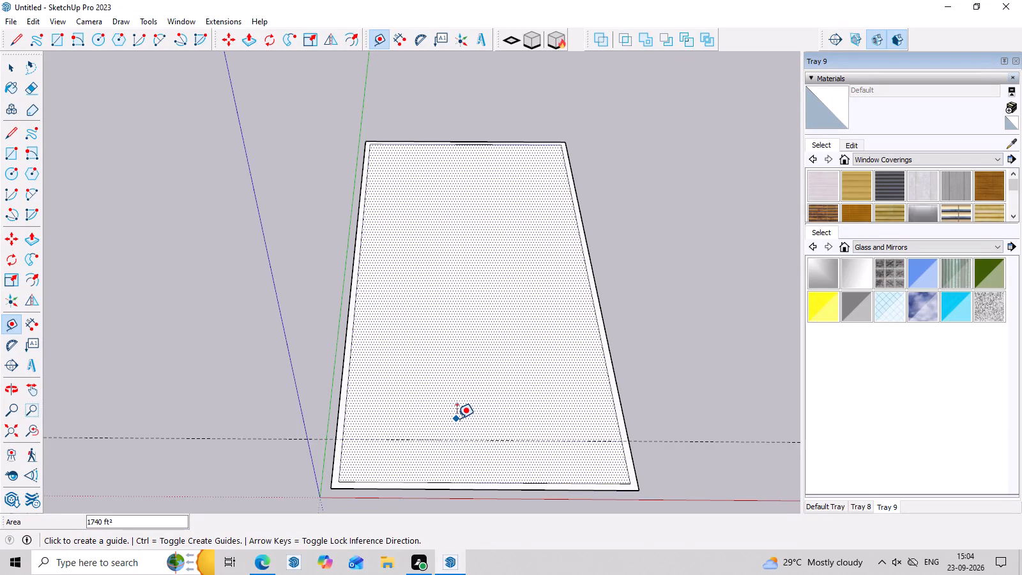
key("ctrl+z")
Place a guide 9" further into the footprint along the green axis from the existing 5' guide.
scroll(376, 436, "up", 13)
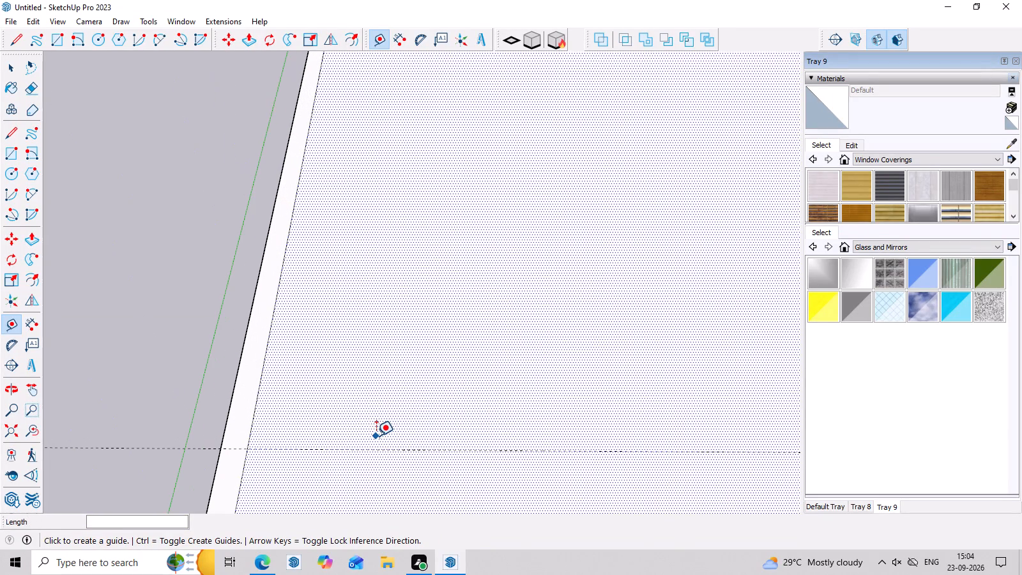
key("space")
left_click(382, 403)
left_click(217, 356)
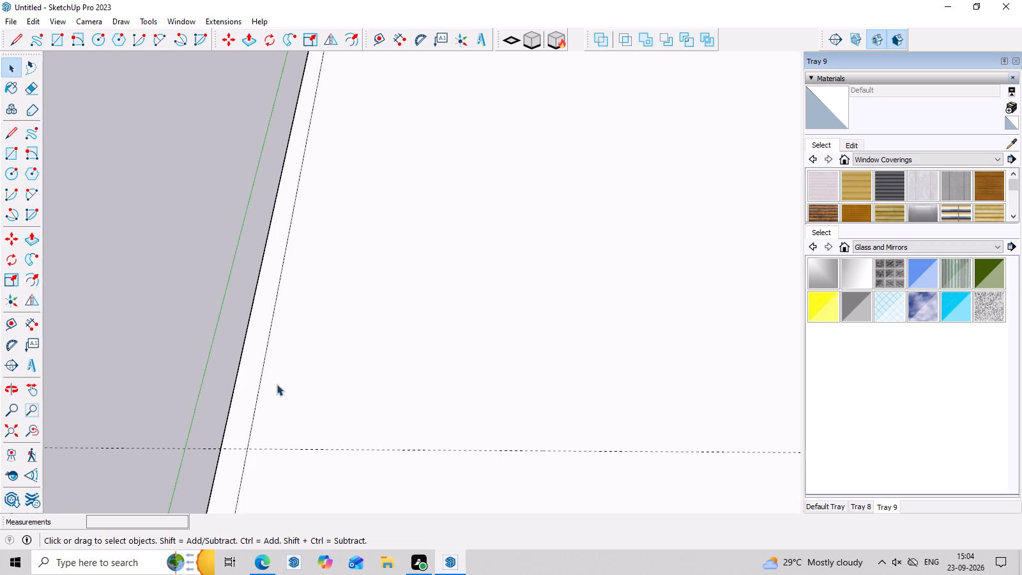
key("t")
left_click(419, 447)
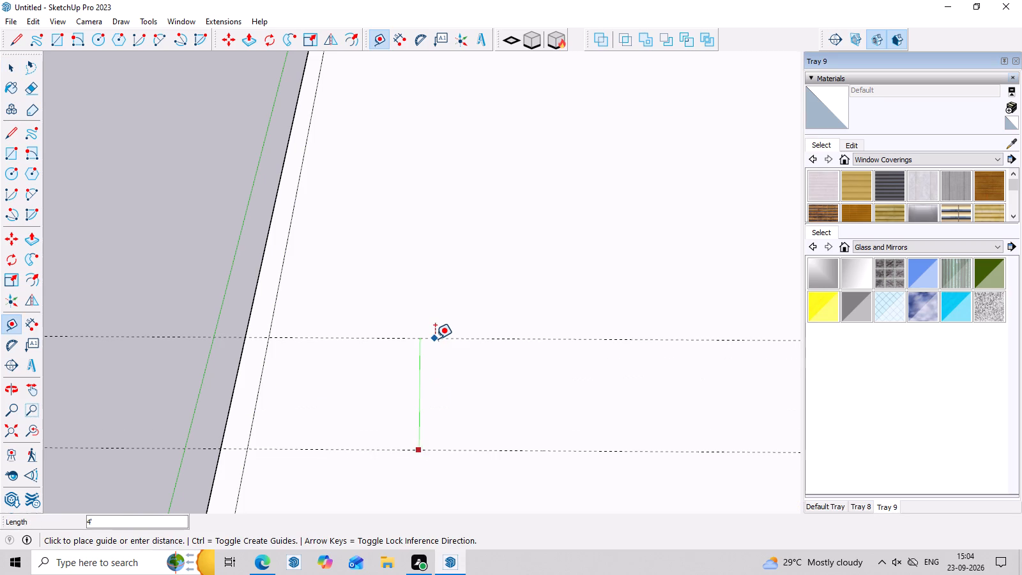
key("9")
key("Return")
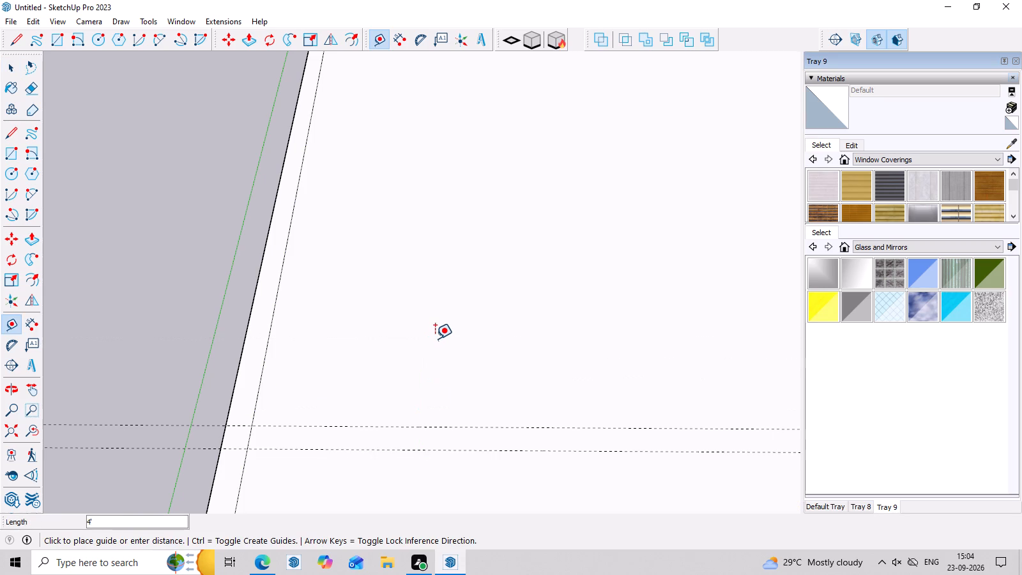
key("Return")
Place a guide 13' further into the footprint along the green axis from the new 9" guide.
scroll(385, 312, "down", 9)
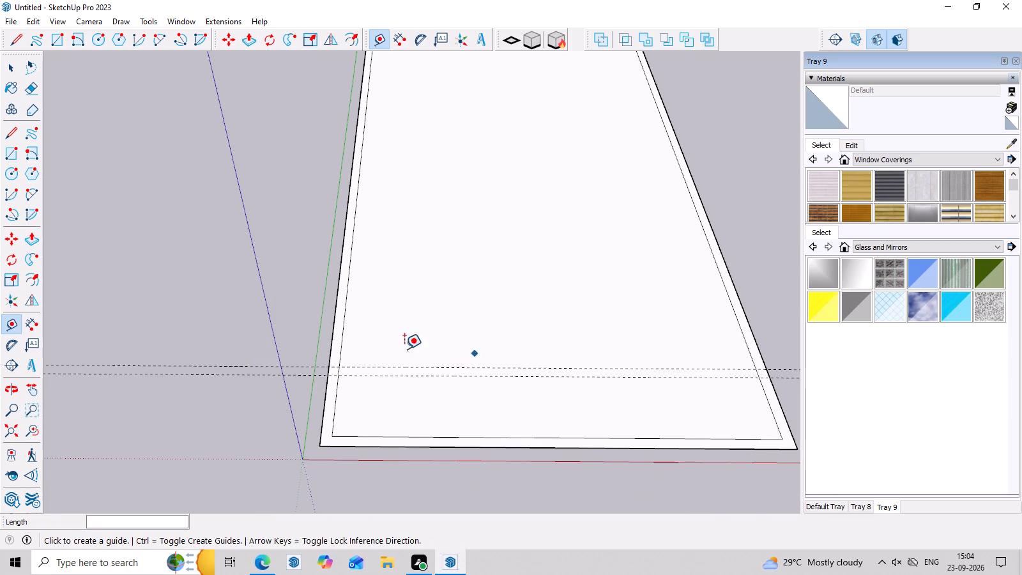
scroll(333, 339, "up", 3)
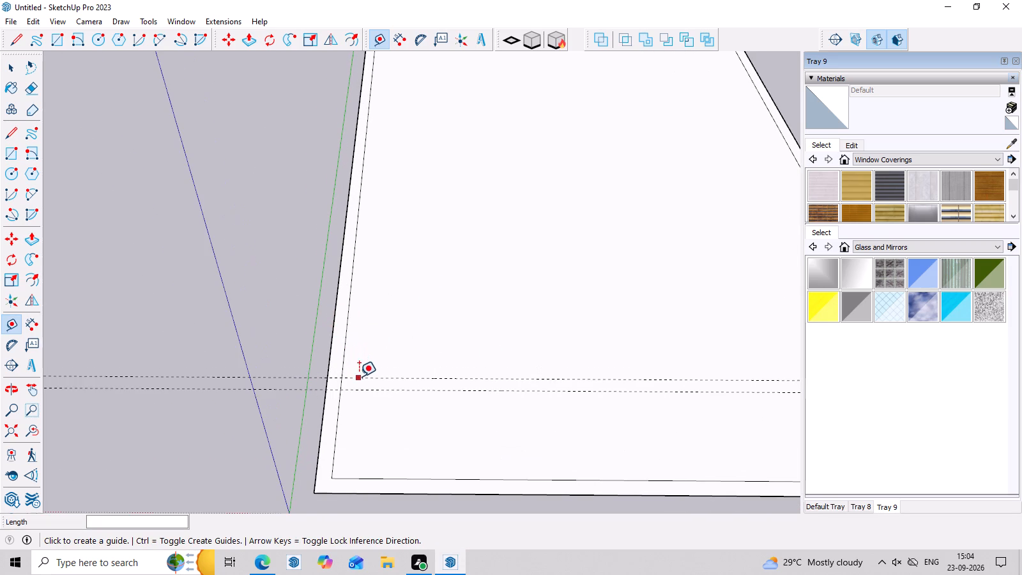
left_click(359, 376)
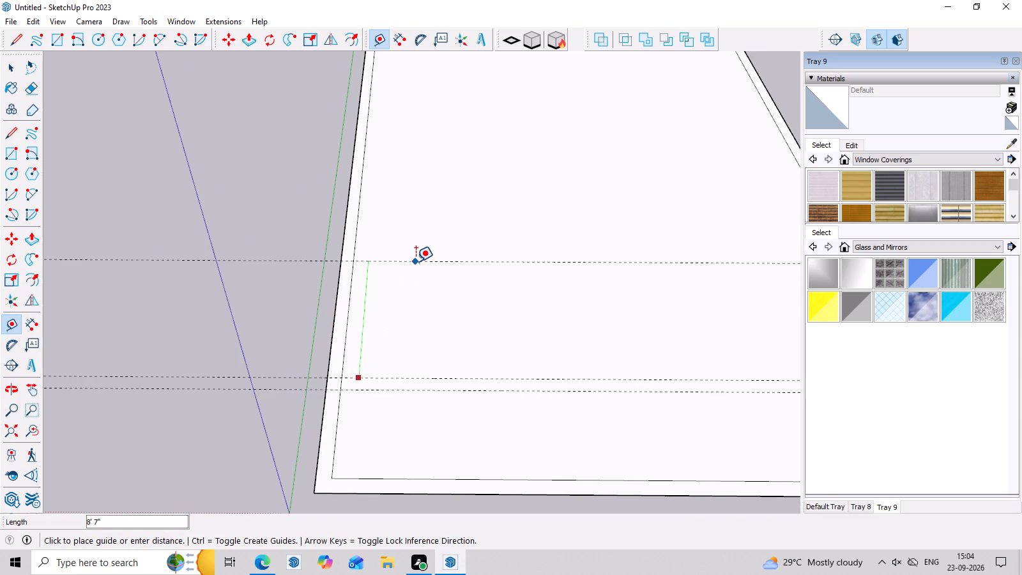
type("13")
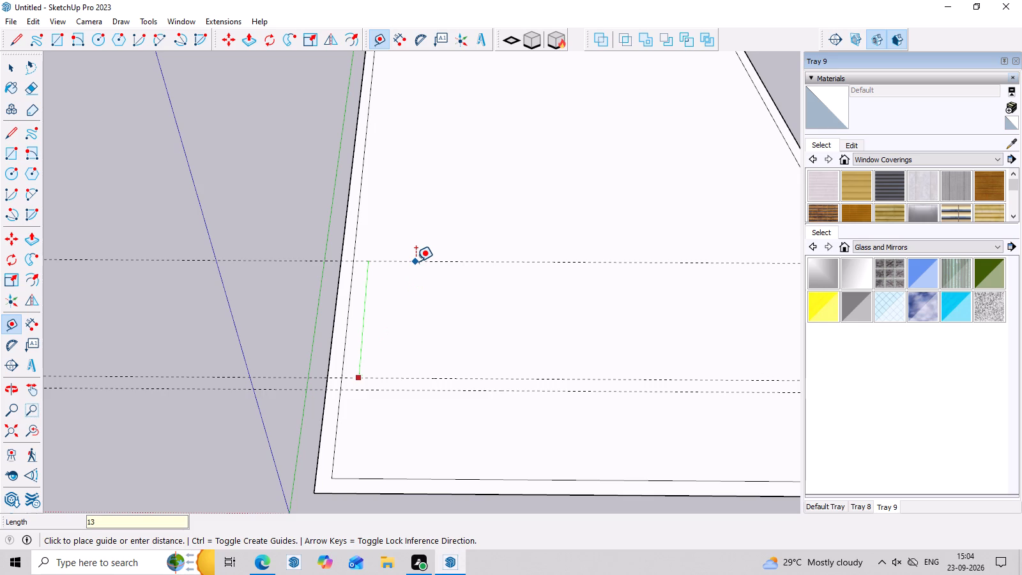
key("apostrophe")
key("Return")
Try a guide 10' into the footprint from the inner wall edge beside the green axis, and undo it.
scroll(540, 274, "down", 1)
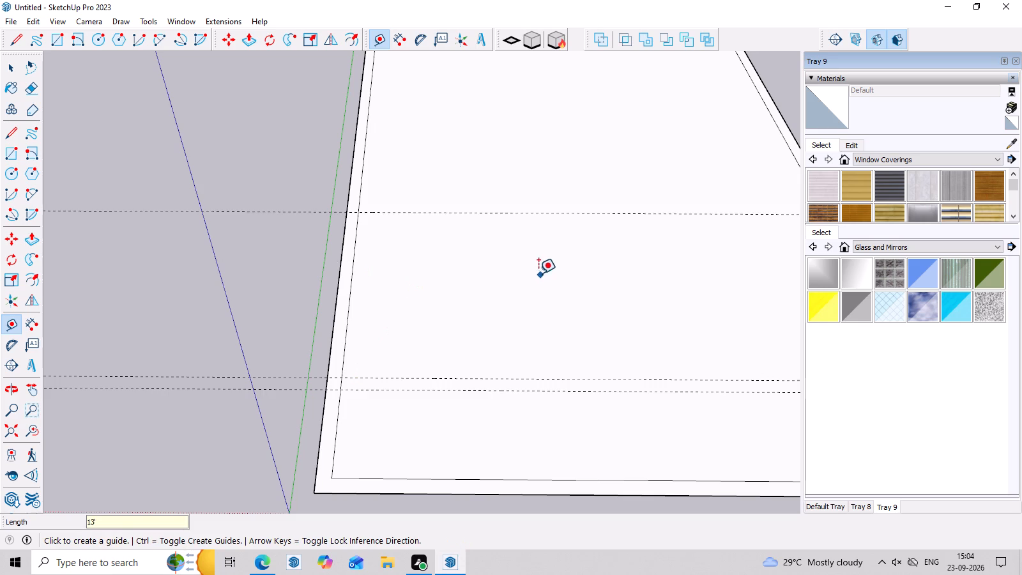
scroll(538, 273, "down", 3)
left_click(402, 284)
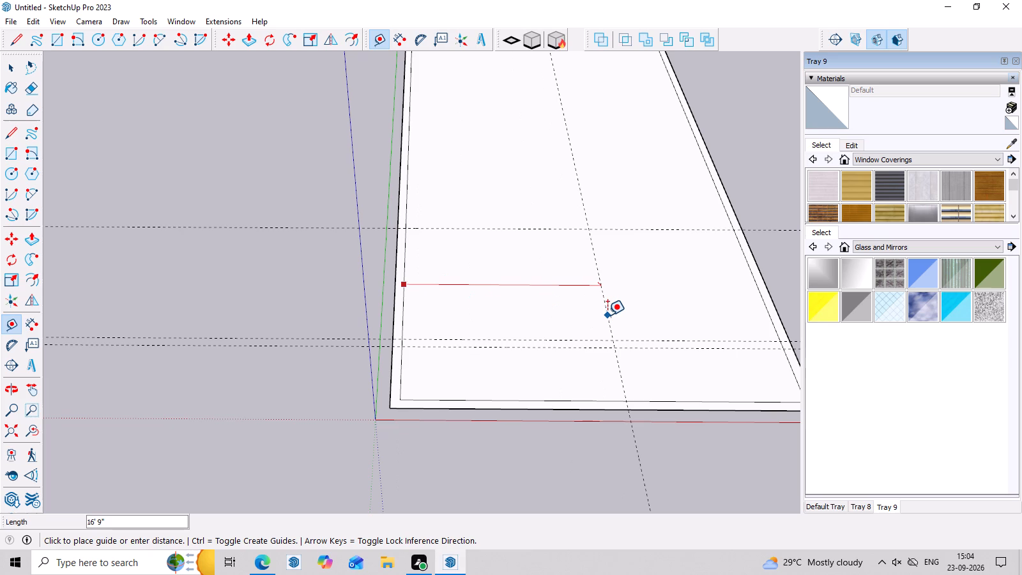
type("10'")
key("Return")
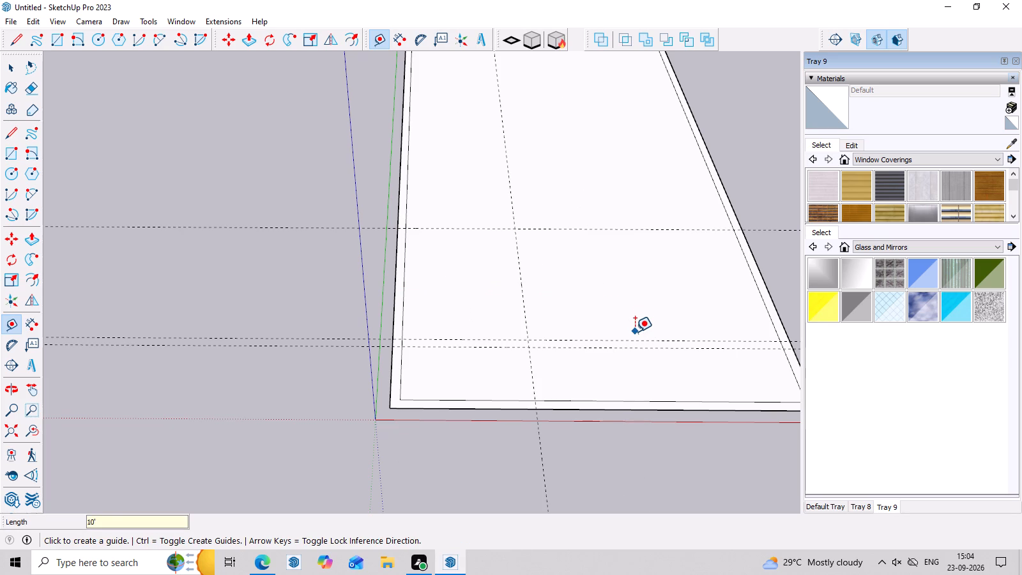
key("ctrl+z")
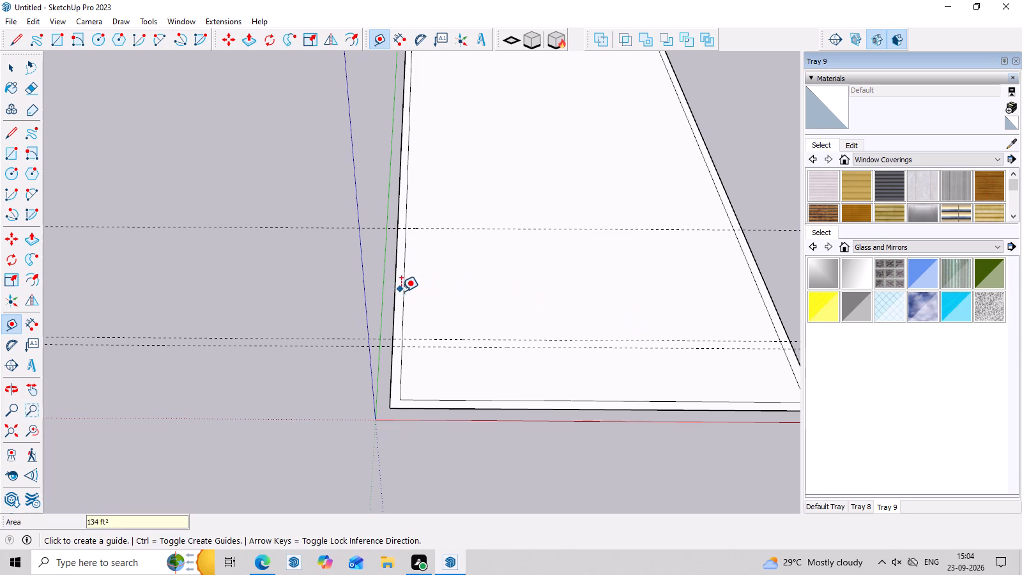
Place a guide 14' into the footprint along the red axis from the inner wall edge beside the green axis.
left_click(402, 292)
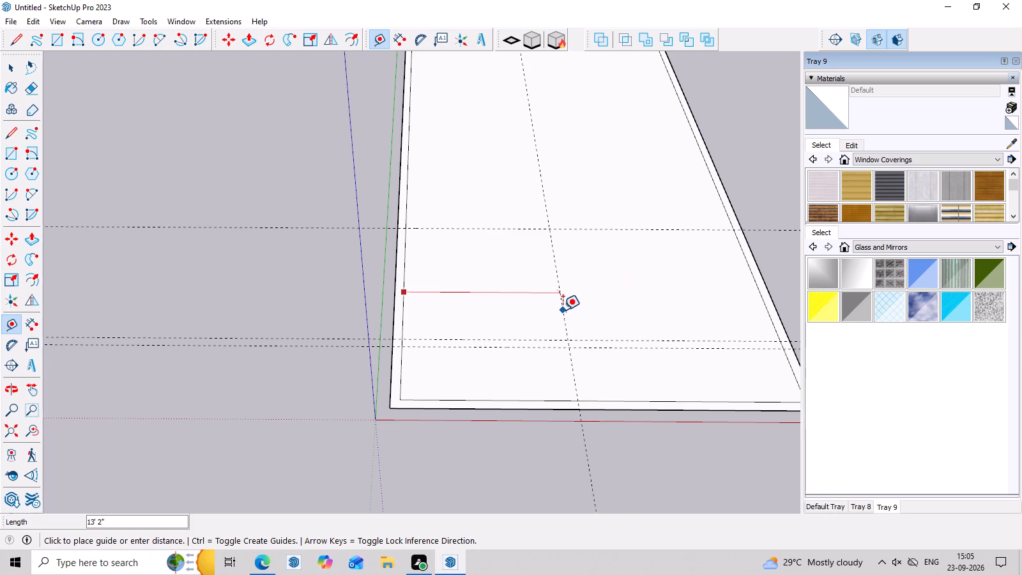
type("13")
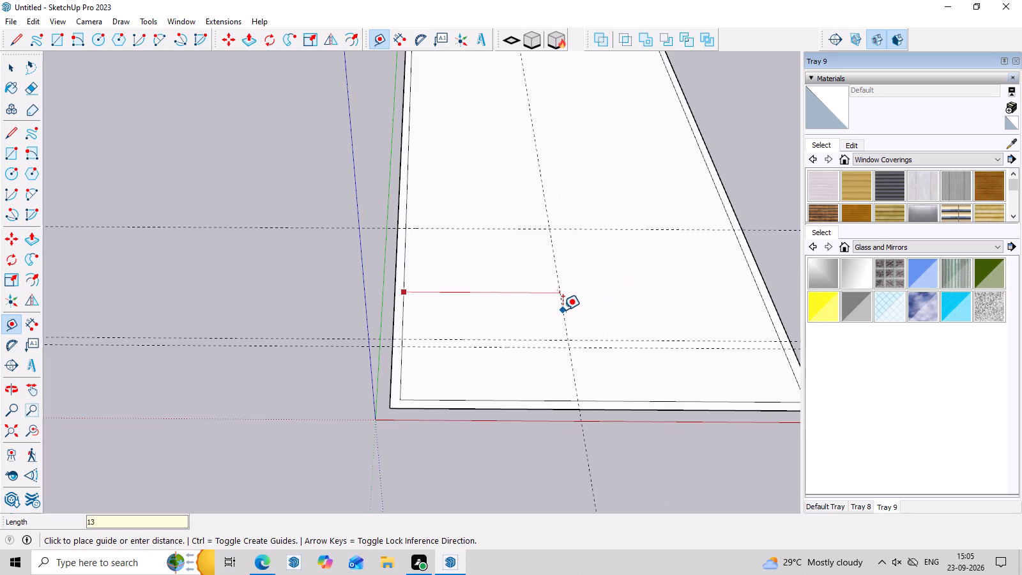
key("BackSpace")
key("BackSpace")
type("14'")
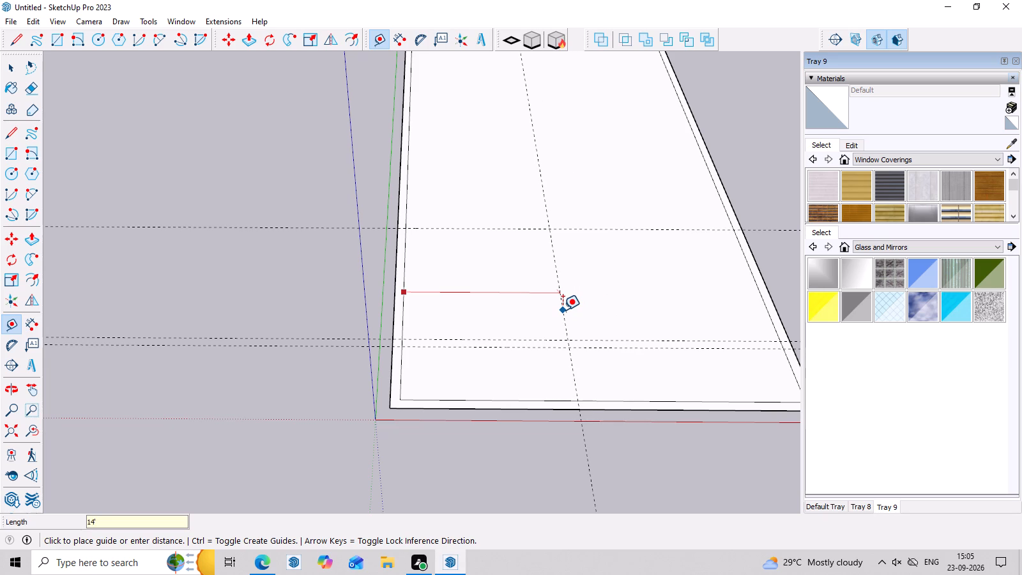
key("Return")
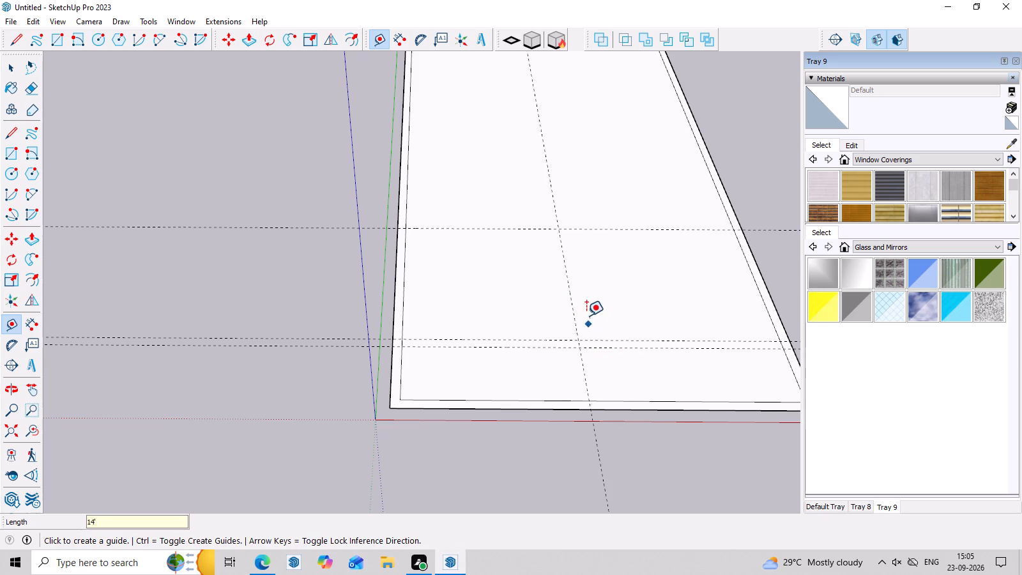
Place 9" wall-thickness guides beyond the 14' guide along the red axis and beyond the 13' guide along the green axis.
left_click(575, 307)
key("9")
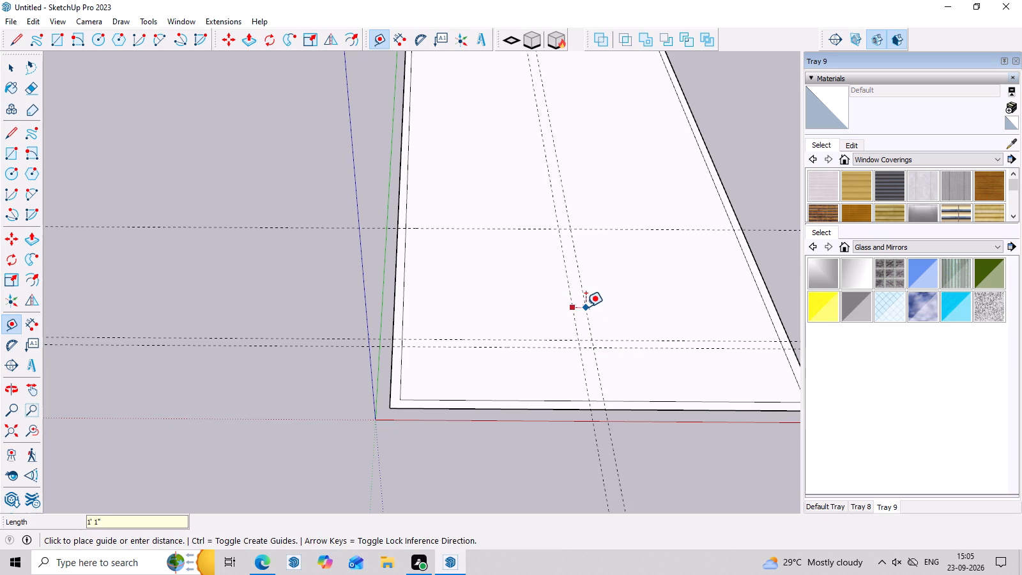
key("Return")
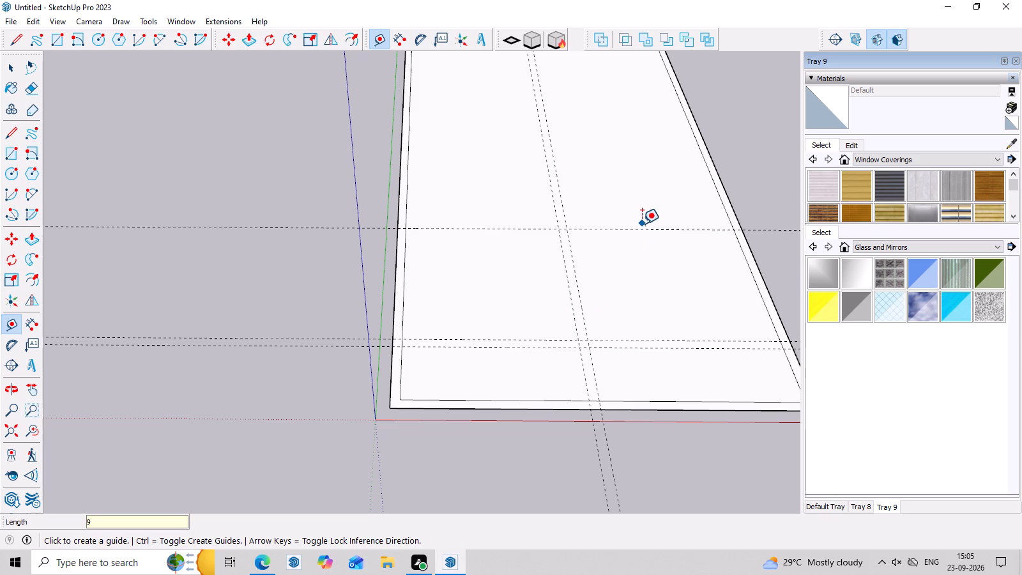
left_click(641, 228)
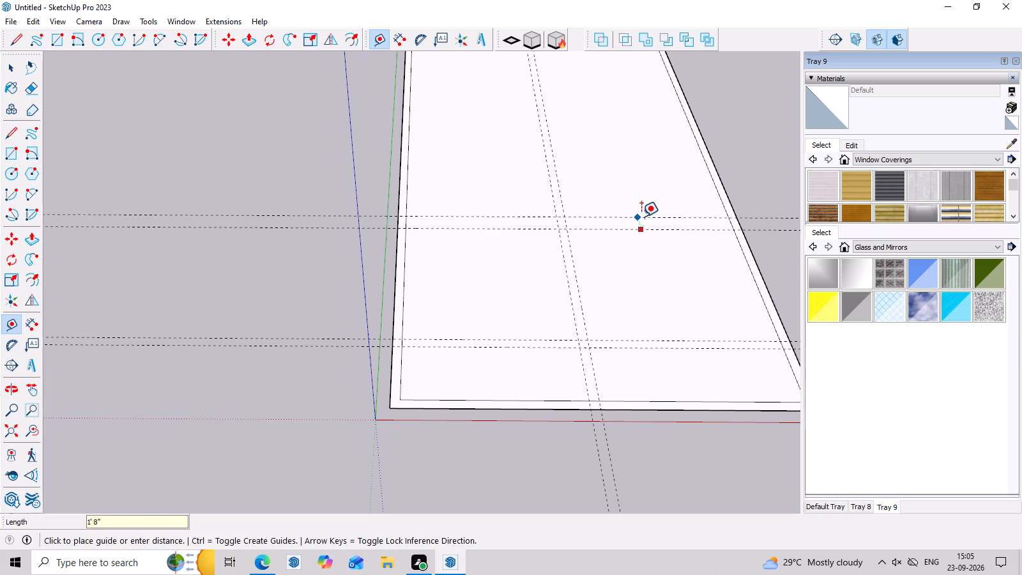
key("9")
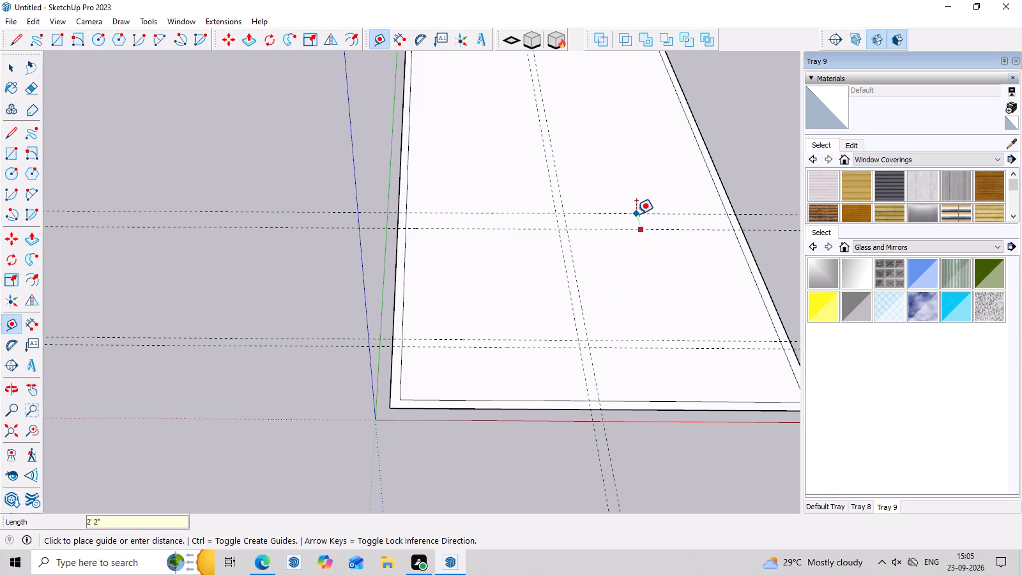
key("Return")
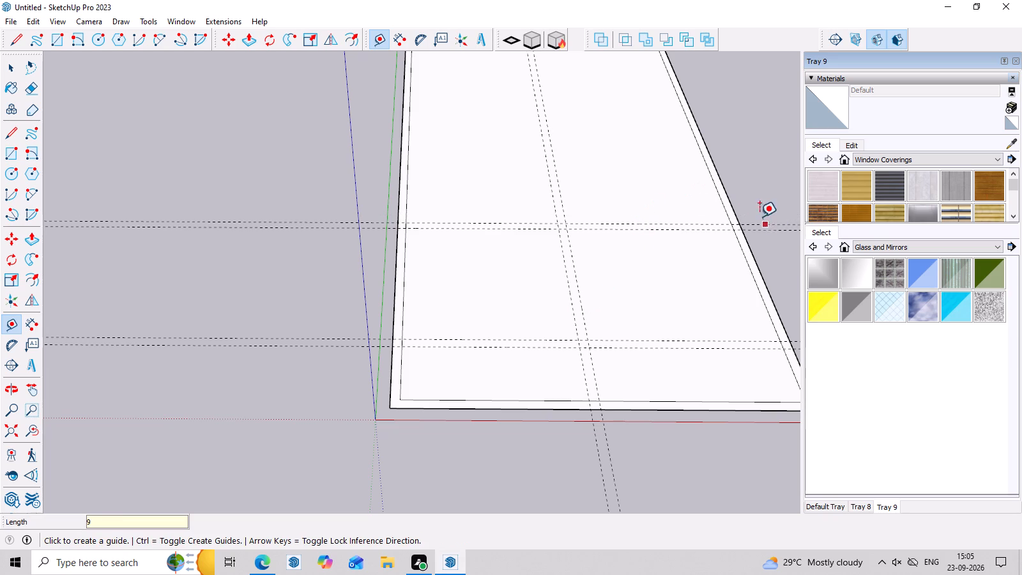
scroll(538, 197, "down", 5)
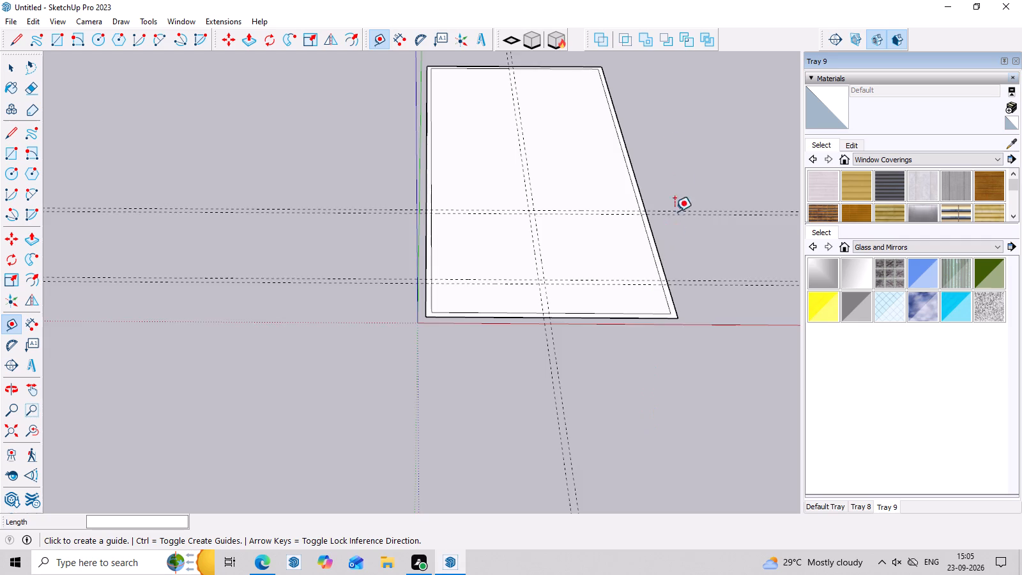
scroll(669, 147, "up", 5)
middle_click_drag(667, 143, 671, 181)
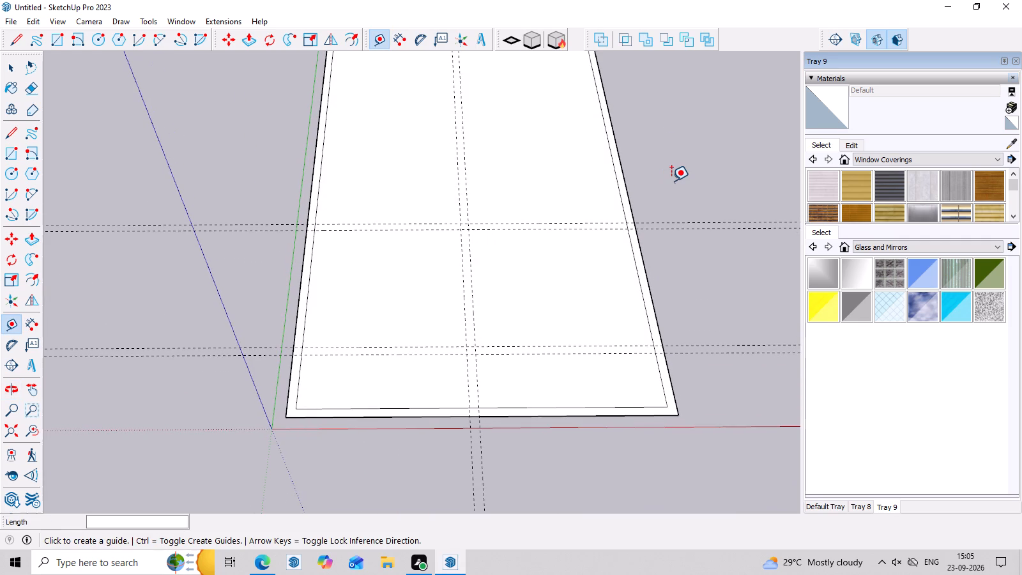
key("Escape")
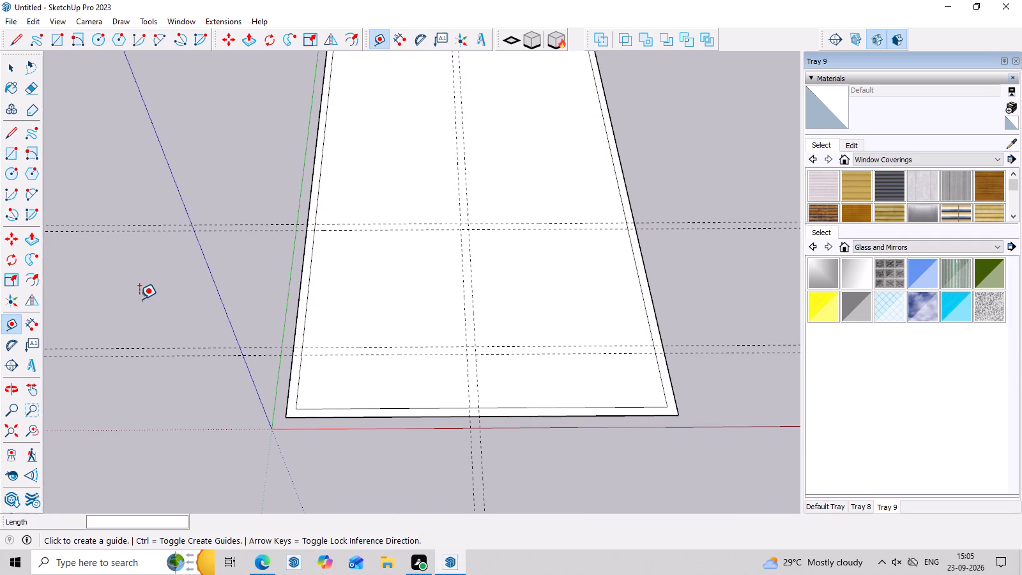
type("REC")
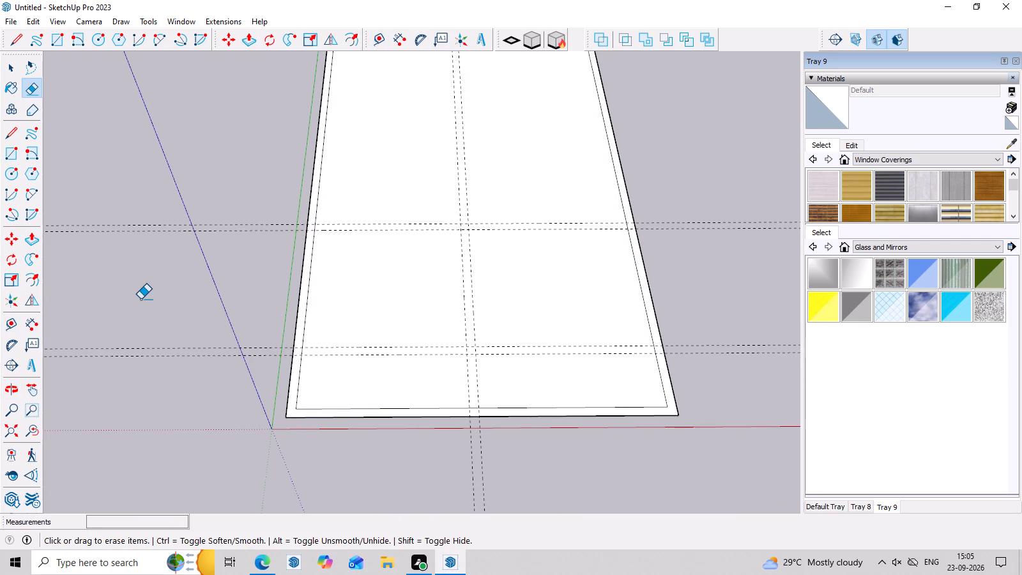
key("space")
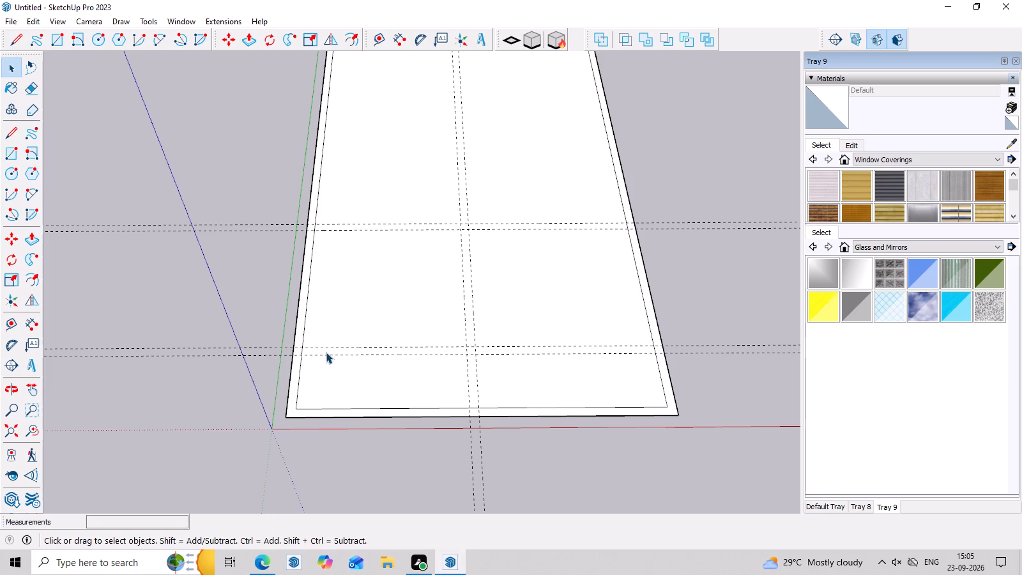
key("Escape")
Draw a 9" by 14' 9" wall rectangle between the paired guides nearest the red axis, from the inner wall edge to the farther cross guide.
key("r")
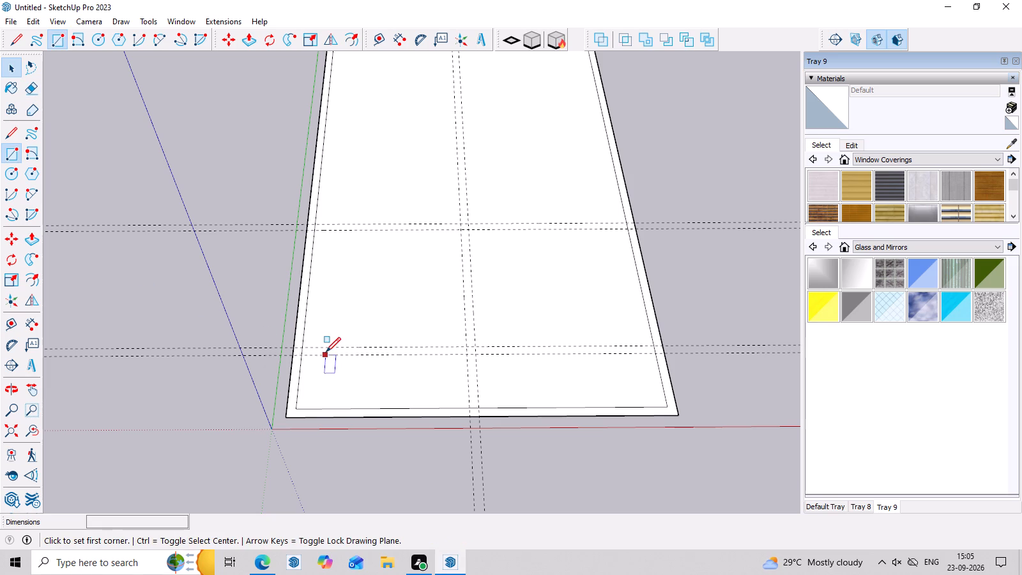
scroll(287, 340, "up", 2)
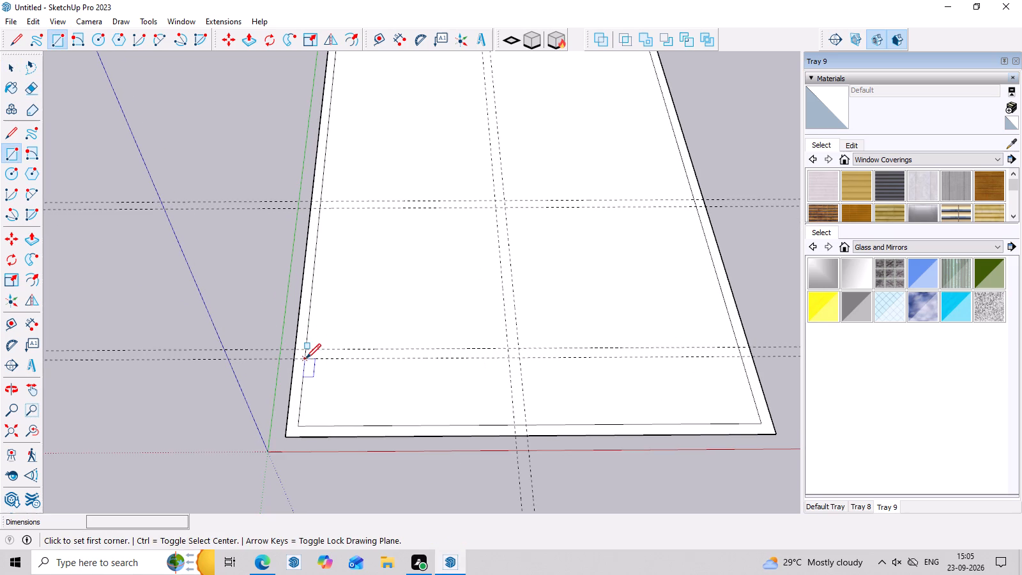
left_click(305, 358)
left_click(305, 349)
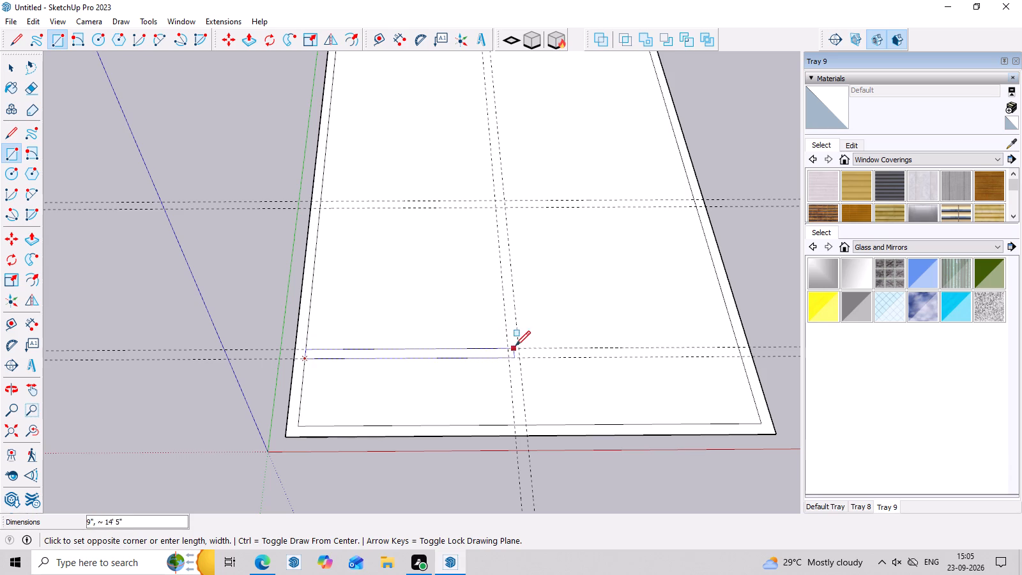
left_click(518, 348)
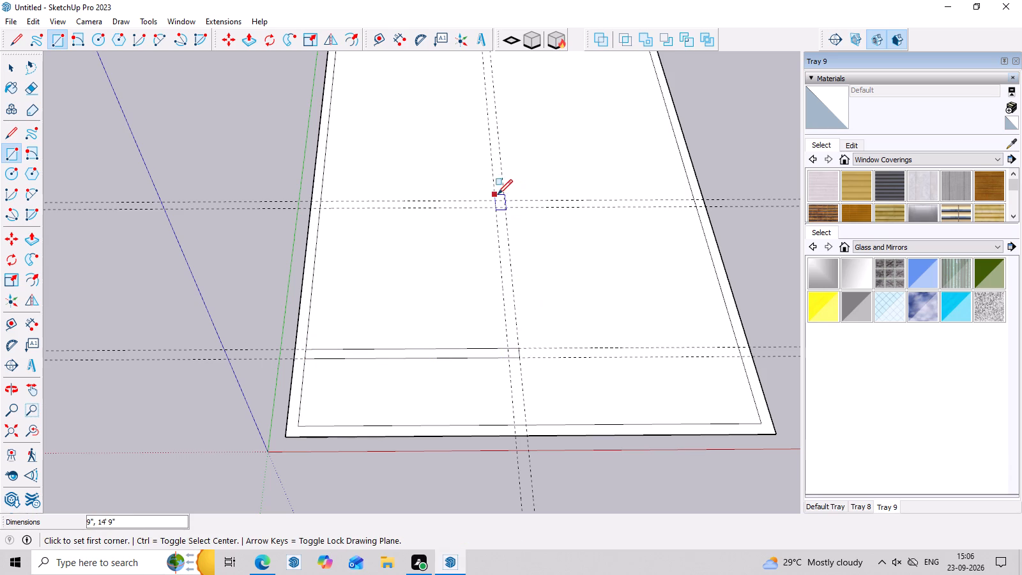
Draw a 13' 9" by 9" wall rectangle between the paired guides running along the green axis, meeting the existing cross wall's end.
left_click(495, 198)
left_click(503, 197)
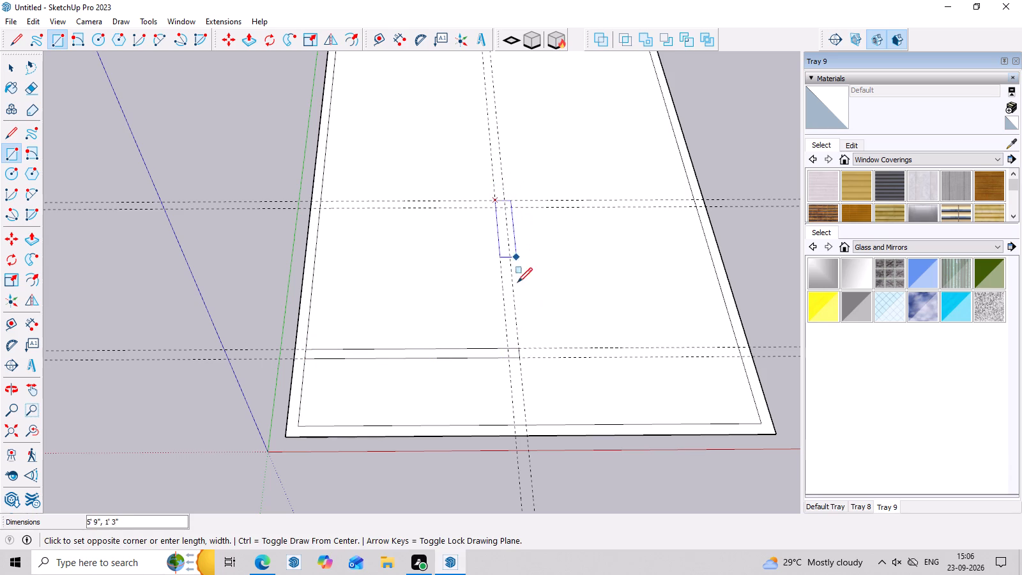
left_click(517, 346)
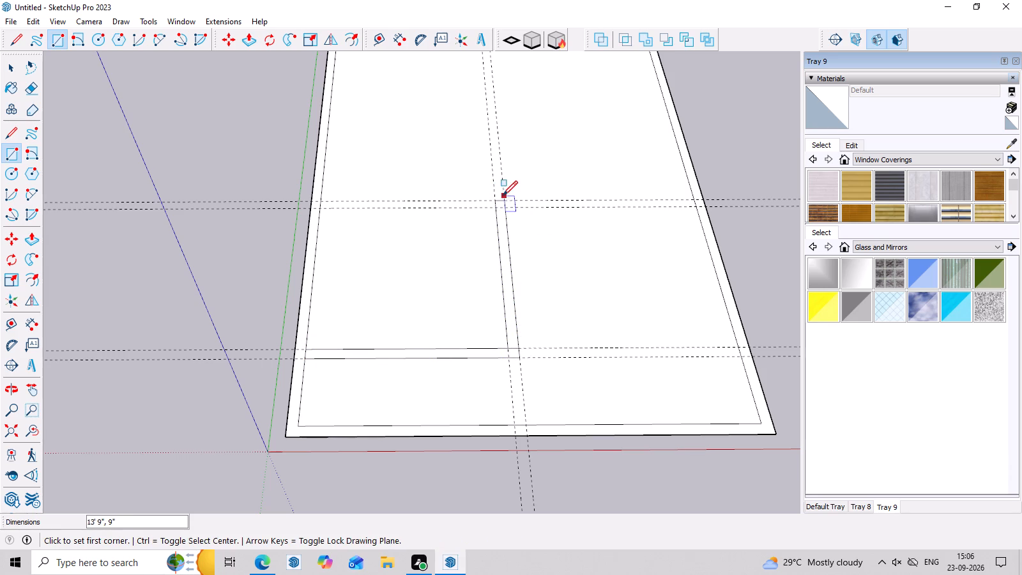
Draw a 9" by 15' 3" wall rectangle between the farther cross guides, from the new wall to the opposite inner wall edge.
scroll(505, 207, "up", 3)
left_click(505, 207)
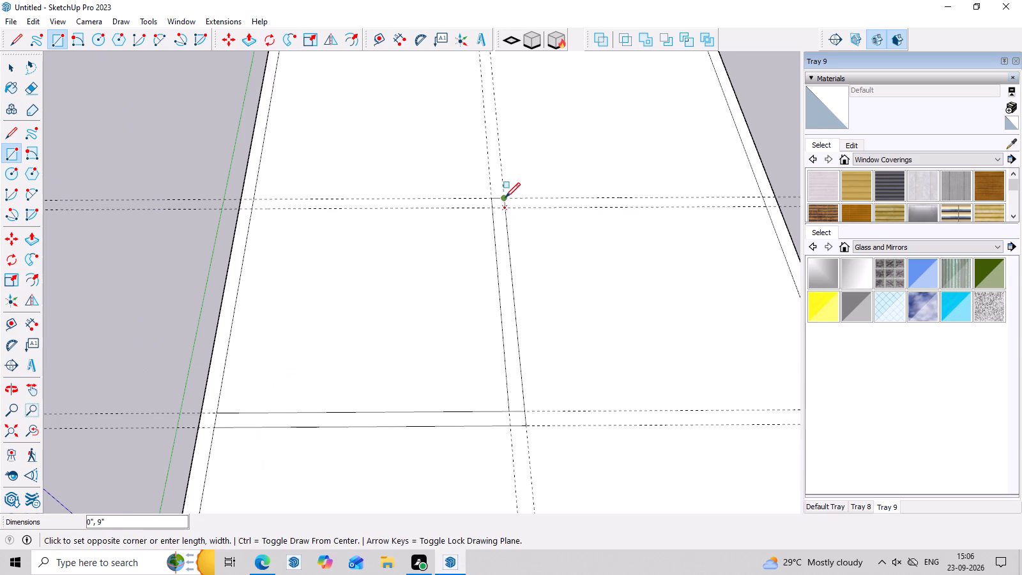
left_click(505, 197)
left_click(759, 194)
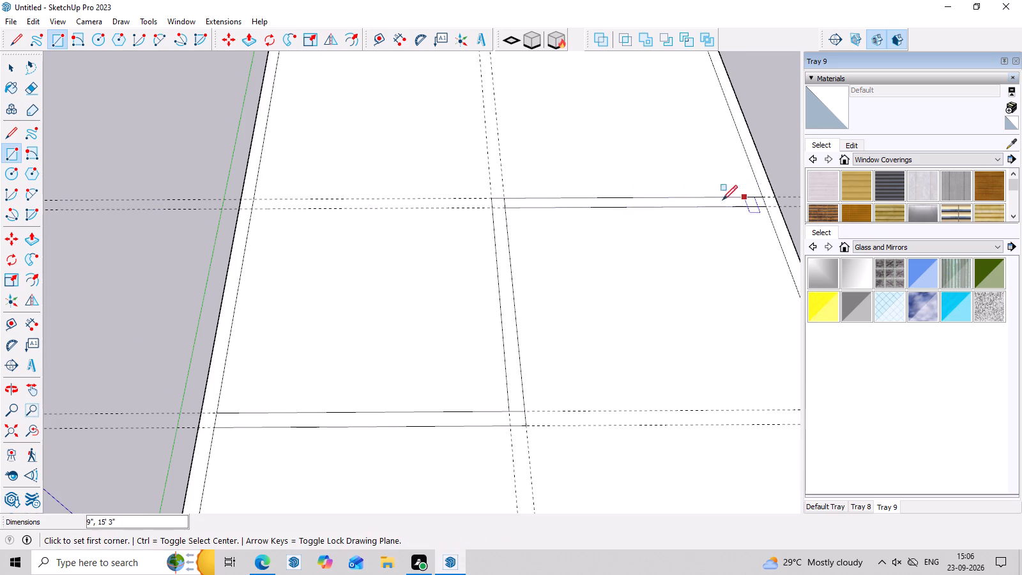
Erase the short inner edge segments where the two cross walls meet the side walls.
scroll(626, 182, "down", 4)
middle_click_drag(638, 289, 643, 358)
key("Escape")
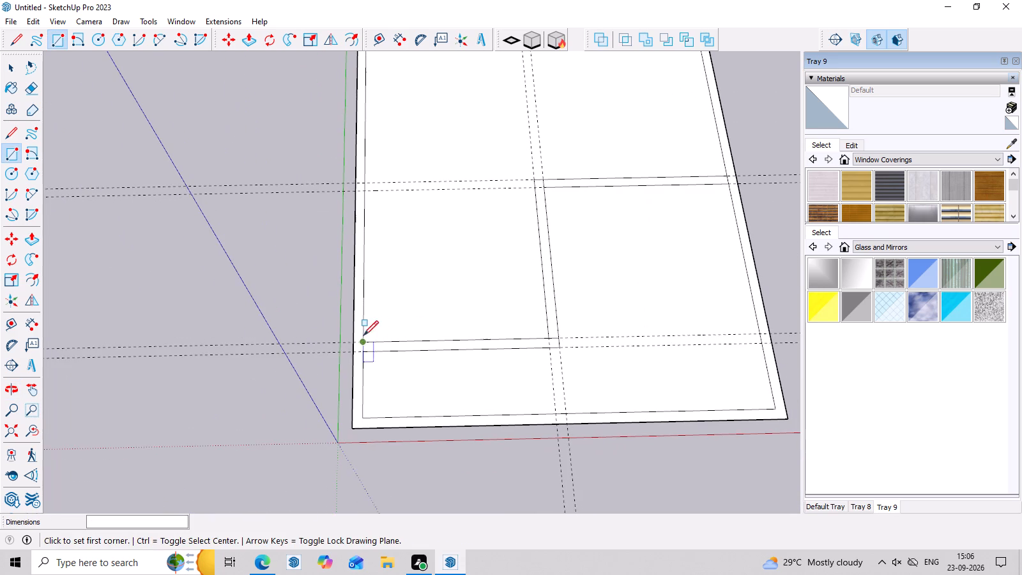
scroll(363, 335, "up", 3)
key("e")
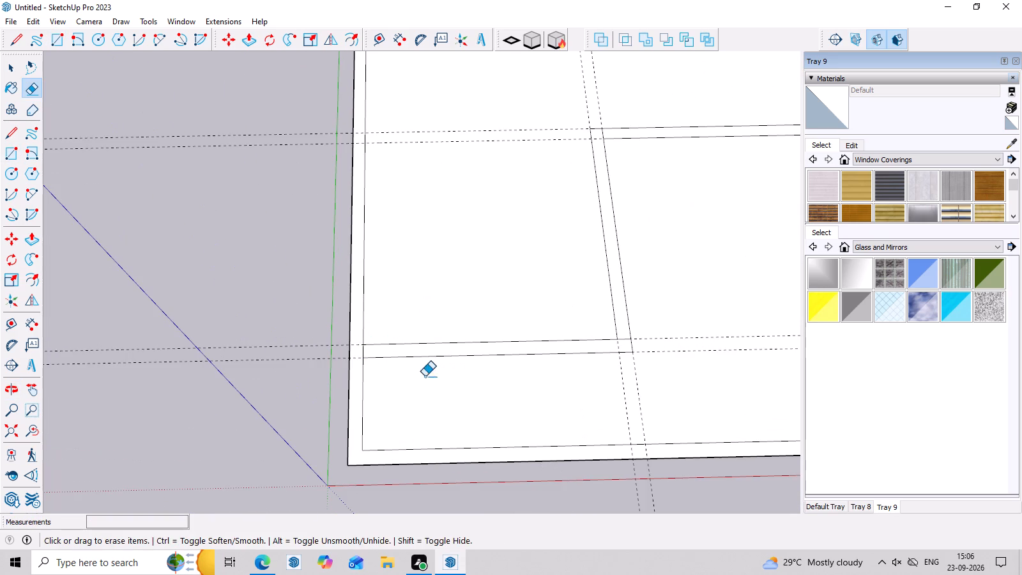
left_click(363, 351)
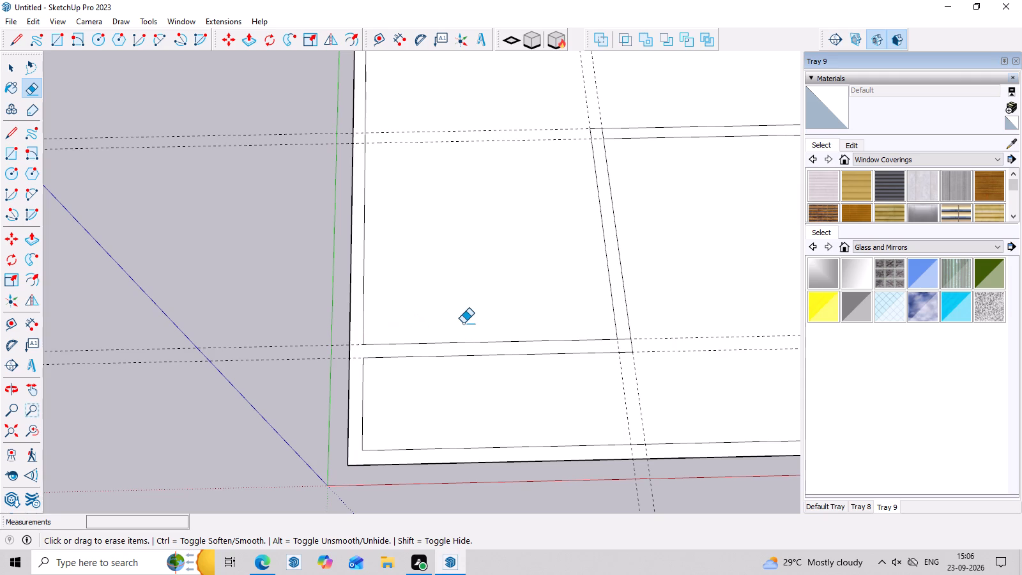
scroll(466, 323, "down", 3)
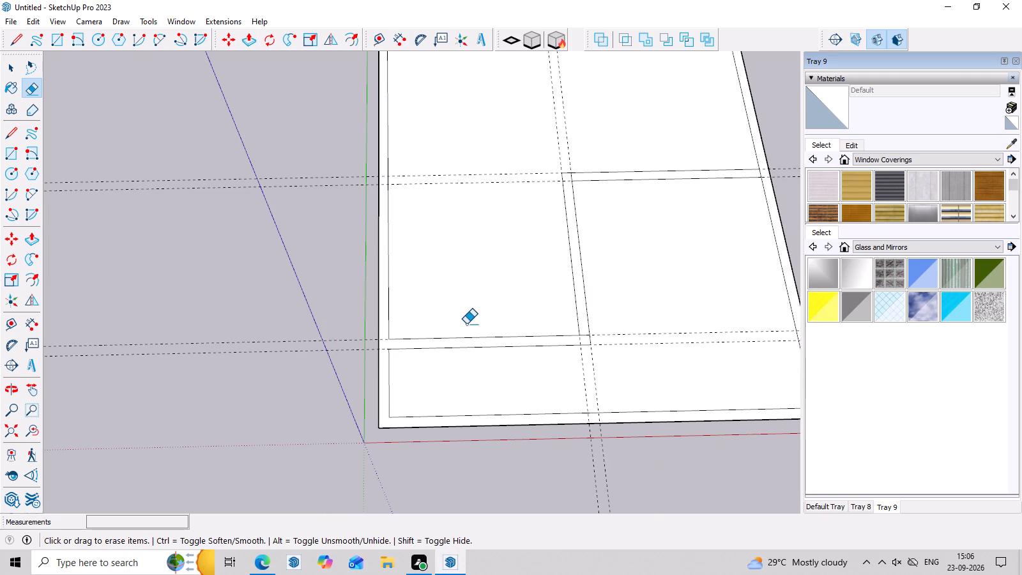
left_click(761, 174)
key("Escape")
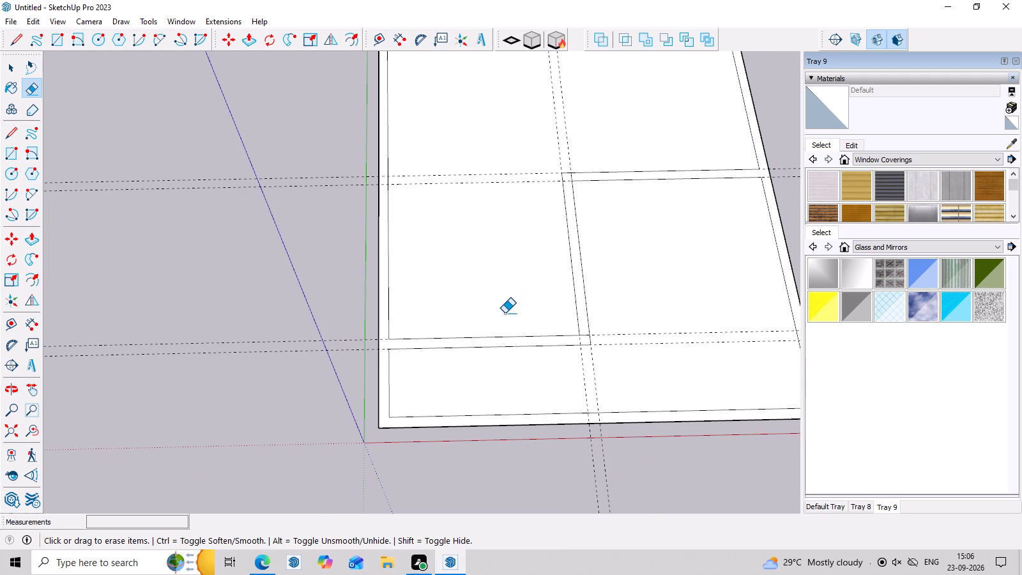
Draw a 9" line across the side wall away from the green axis, continuing the farther cross wall's front edge to the outer boundary.
key("l")
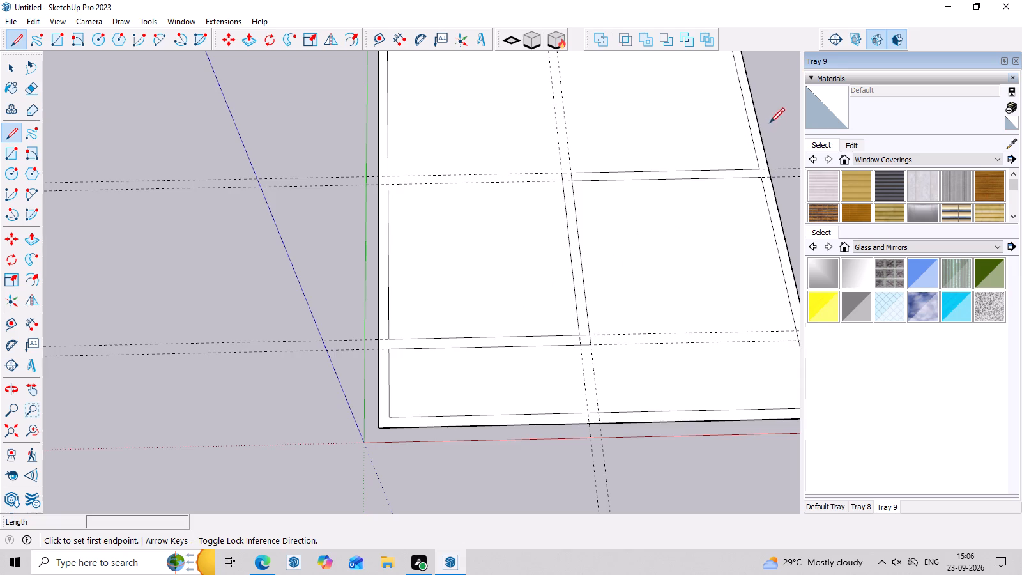
scroll(775, 159, "up", 6)
left_click(751, 188)
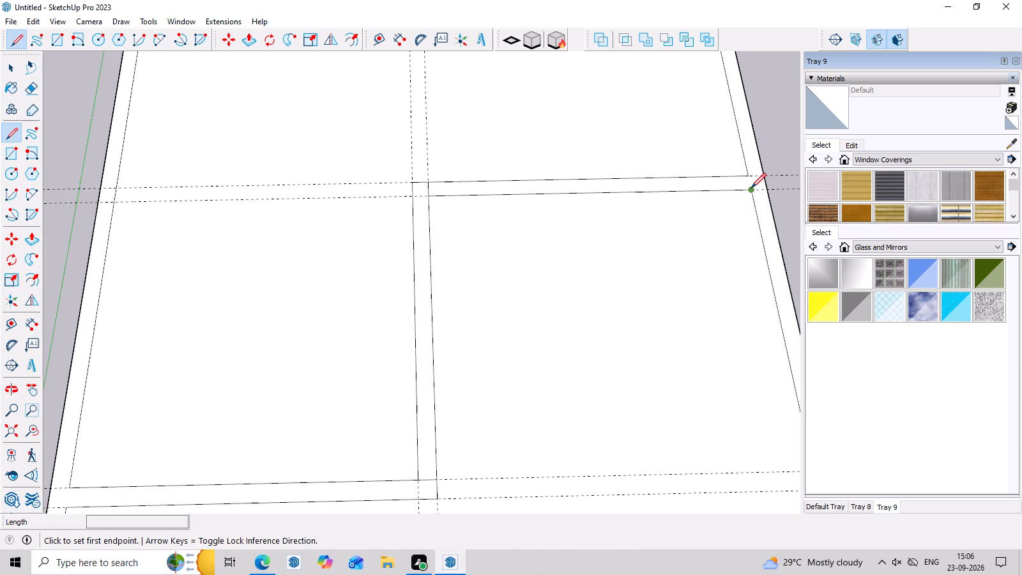
left_click(768, 186)
key("Escape")
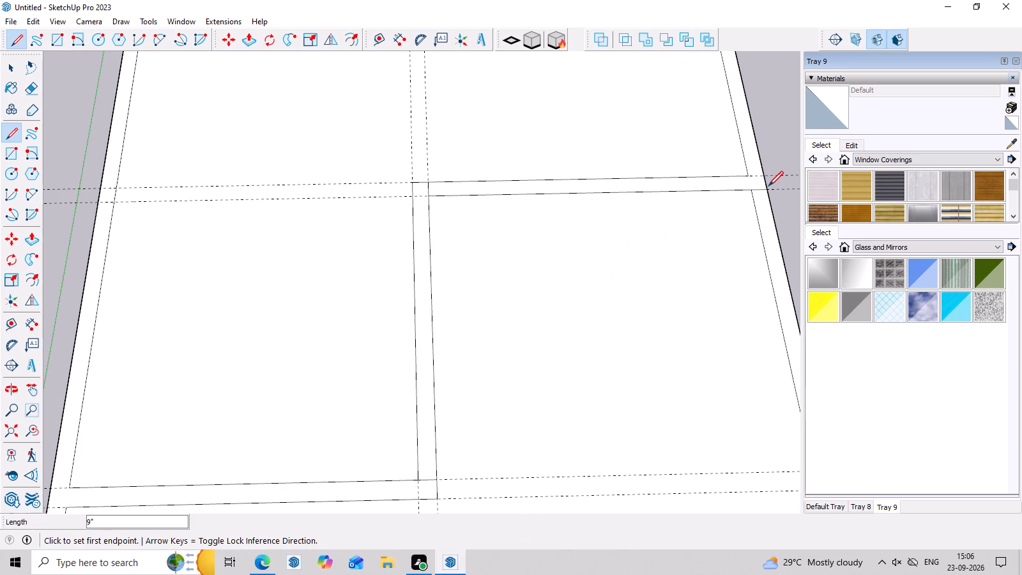
Draw a 9" line across the front wall from the inner corner nearest the origin to the outer boundary.
scroll(609, 194, "down", 3)
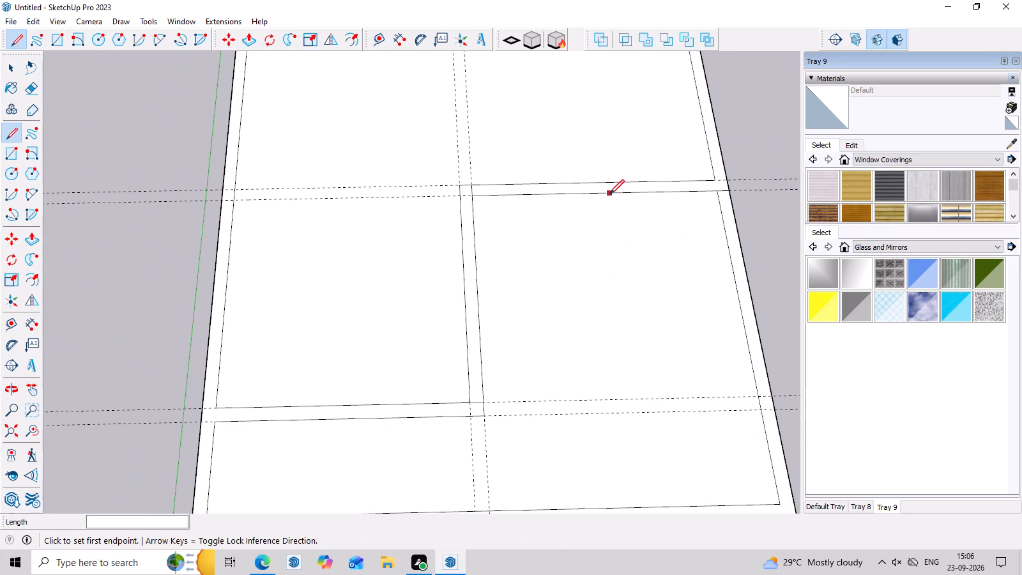
scroll(489, 296, "down", 3)
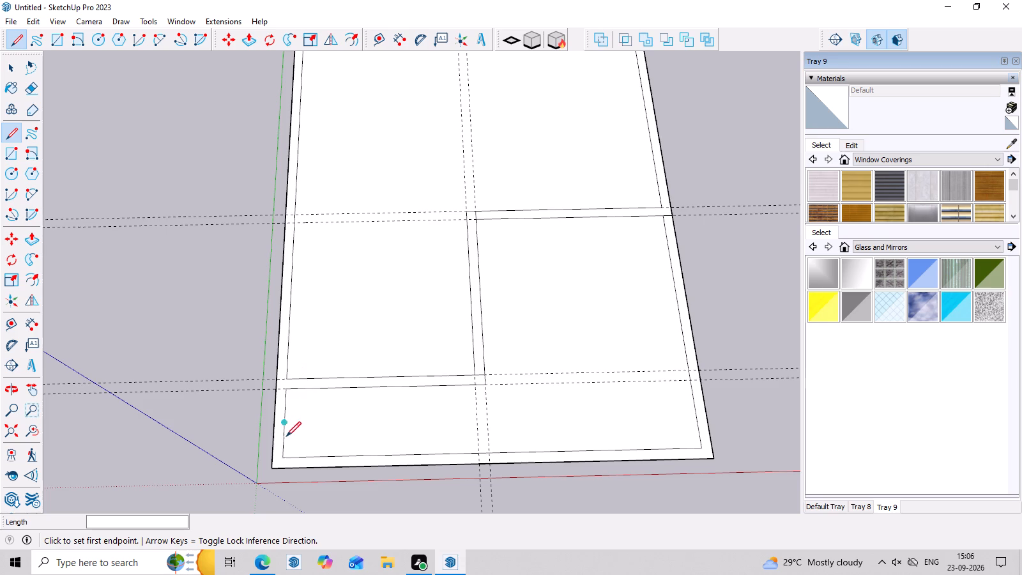
scroll(282, 457, "up", 3)
left_click(286, 456)
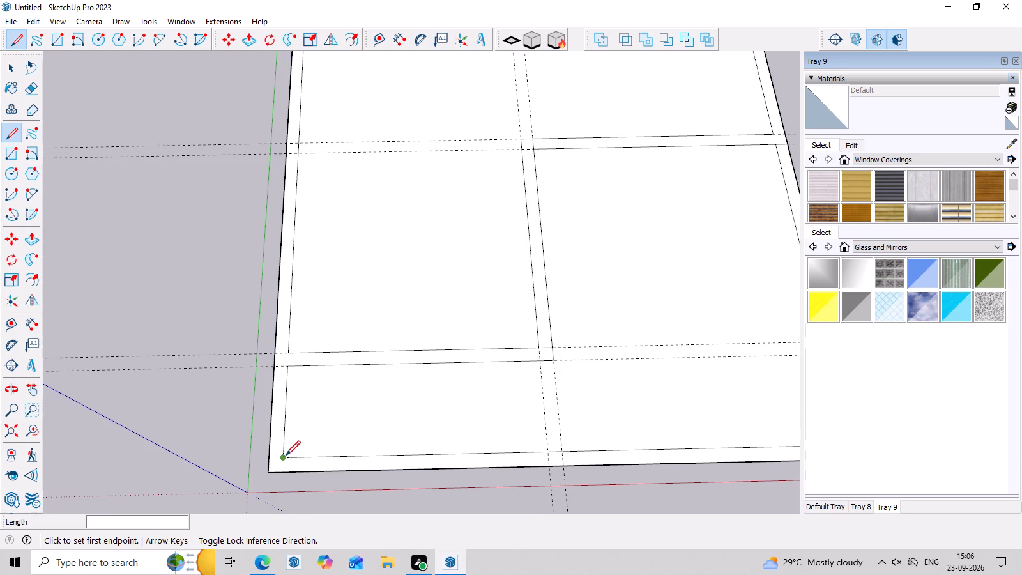
left_click(284, 475)
key("Escape")
Draw a 9" line across the side wall beside the green axis, continuing the nearer cross wall's front edge to the outer boundary.
scroll(413, 443, "down", 3)
middle_click_drag(425, 430, 425, 438)
scroll(315, 379, "up", 3)
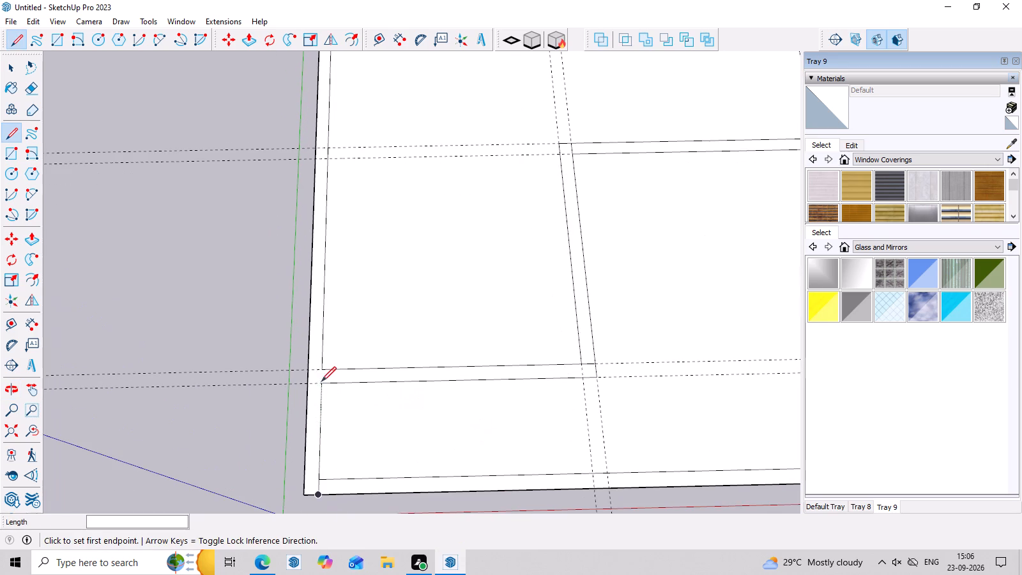
left_click(324, 384)
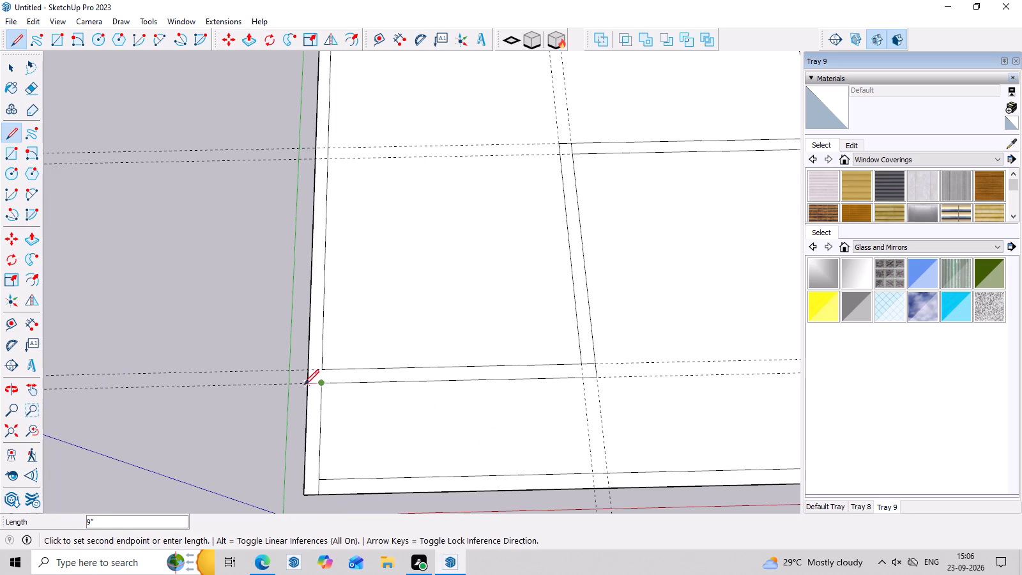
left_click(307, 385)
key("Escape")
Delete all construction guides from the model.
scroll(359, 392, "down", 3)
scroll(457, 420, "down", 3)
middle_click_drag(579, 433, 581, 326)
middle_click_drag(581, 316, 579, 351)
scroll(355, 379, "up", 3)
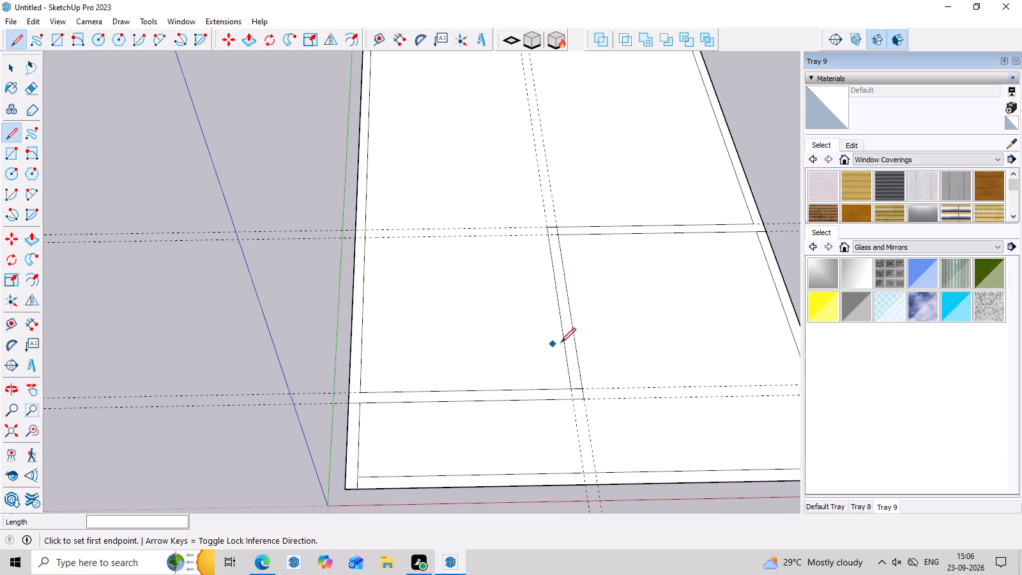
scroll(574, 203, "down", 3)
key("space")
left_click(517, 195)
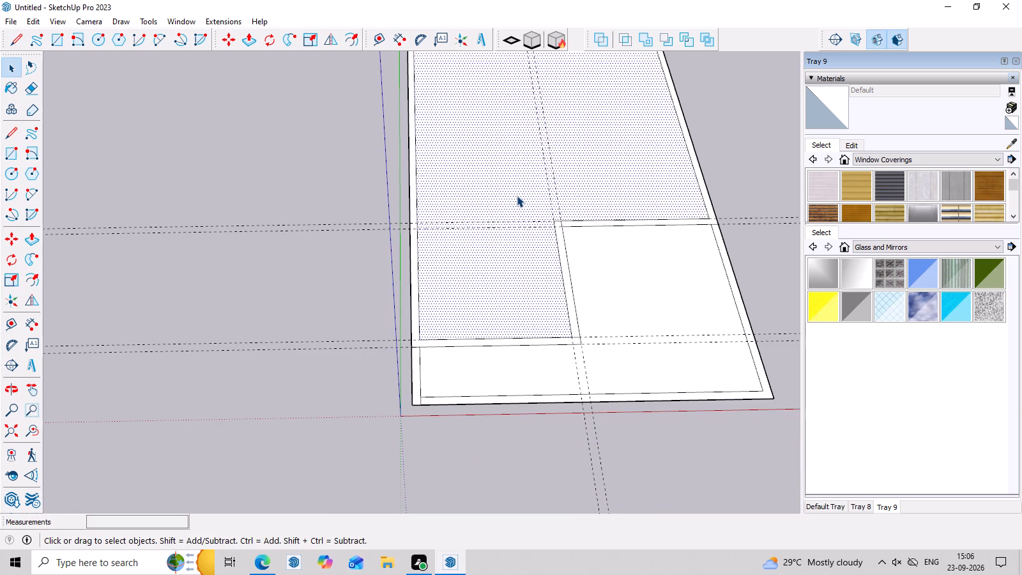
left_click(36, 22)
left_click(77, 144)
Erase the short dividing edges at both corners of the stepped wall so its outline forms one continuous face.
scroll(197, 309, "down", 4)
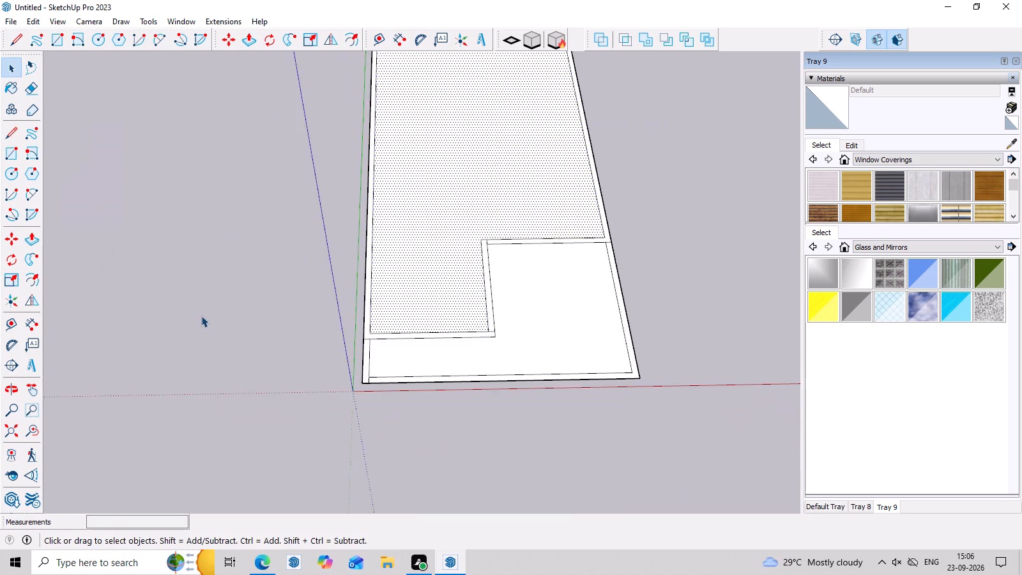
scroll(201, 316, "down", 6)
middle_click_drag(444, 281, 454, 313)
key("Escape")
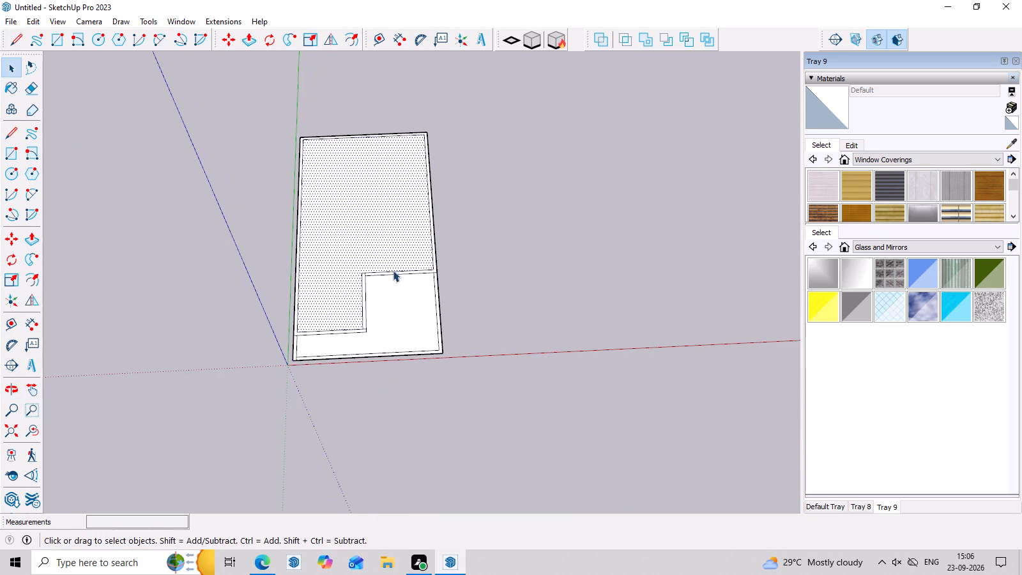
scroll(349, 260, "up", 2)
left_click(571, 232)
scroll(348, 270, "up", 5)
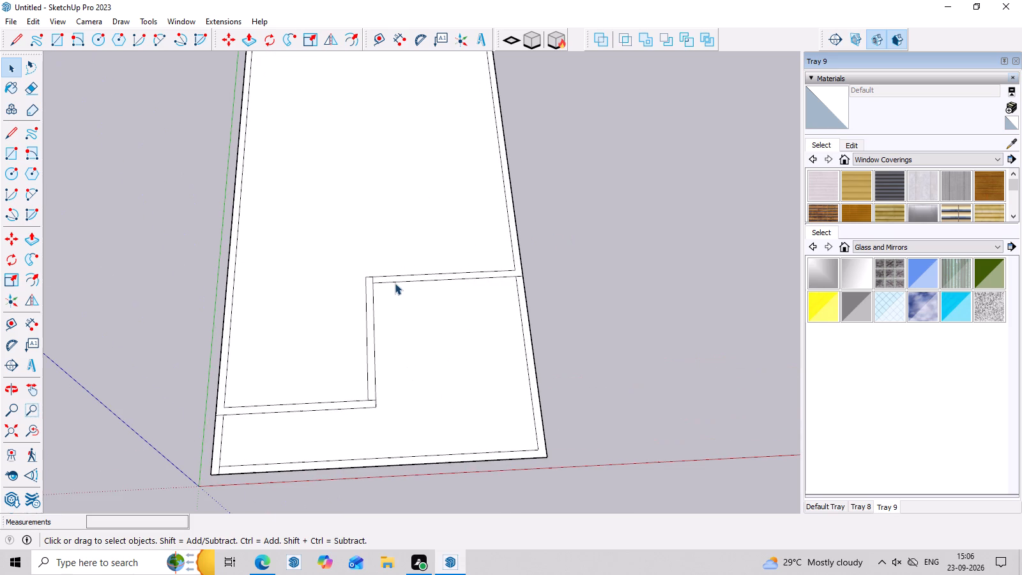
key("e")
scroll(369, 280, "up", 2)
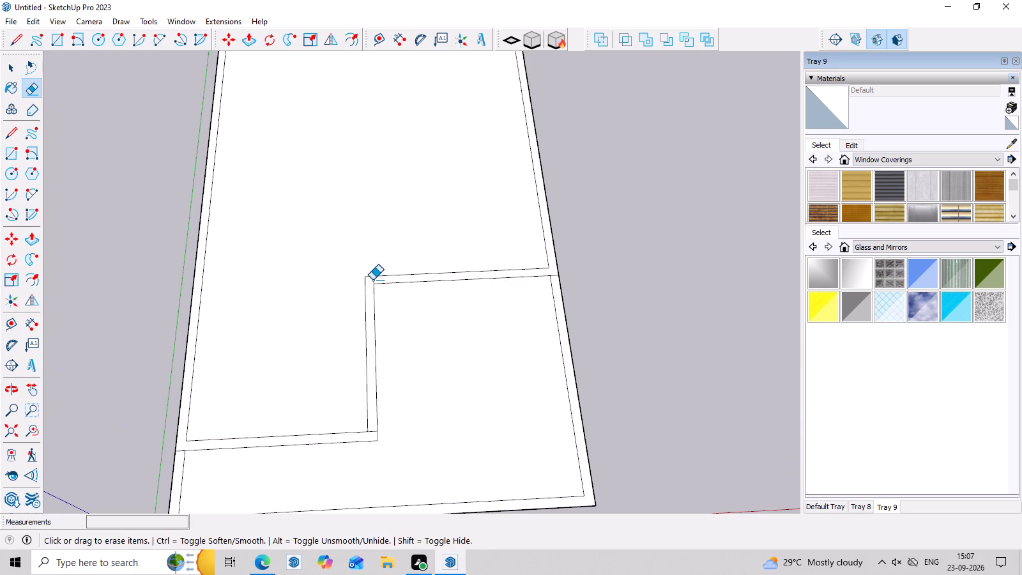
left_click(370, 280)
left_click(374, 280)
left_click(371, 431)
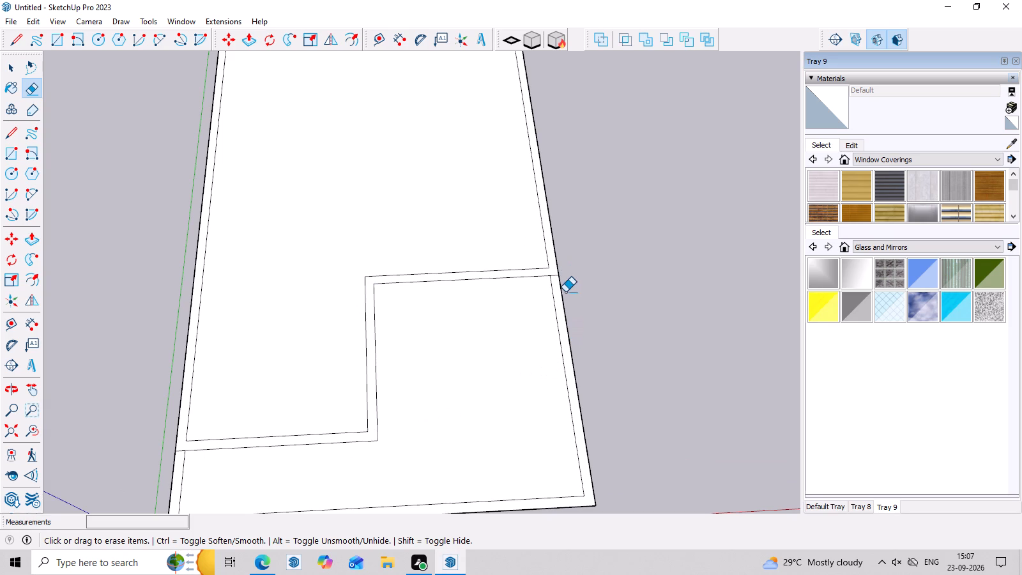
key("Escape")
Make the stepped house wall face and its bounding edges into a group.
scroll(393, 325, "down", 5)
key("Escape")
scroll(494, 228, "up", 3)
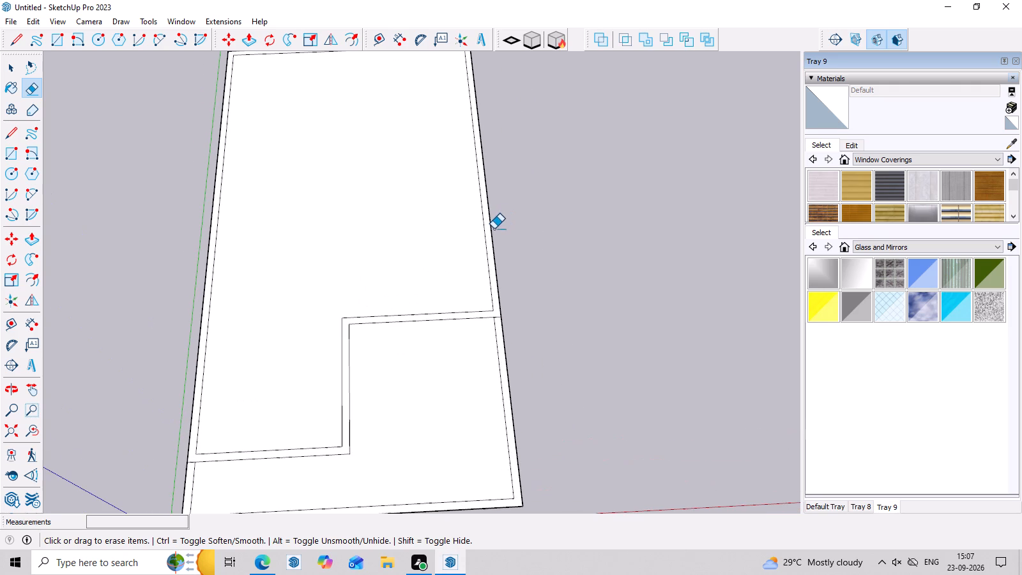
key("space")
double_click(489, 244)
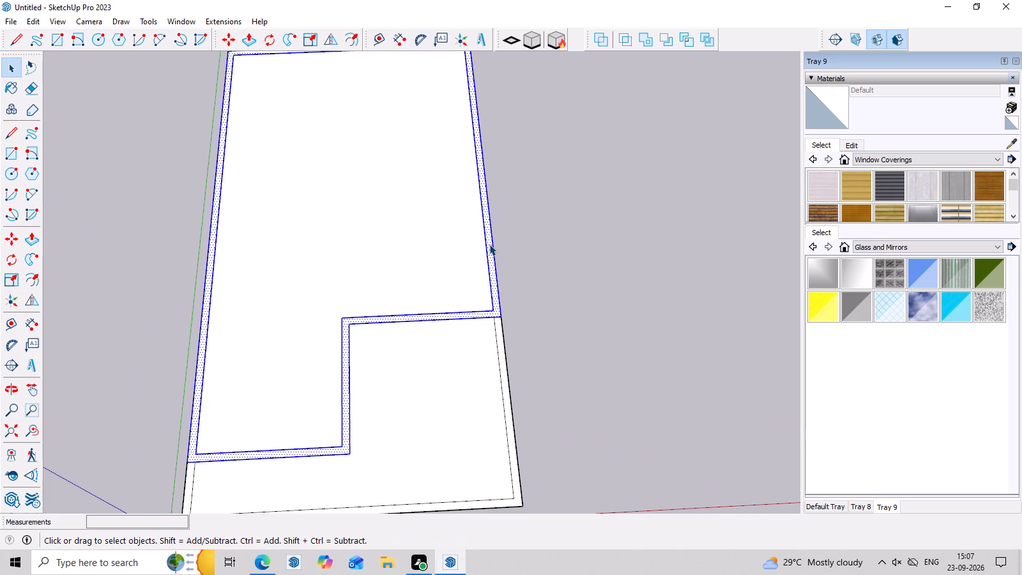
right_click(489, 244)
double_click(553, 358)
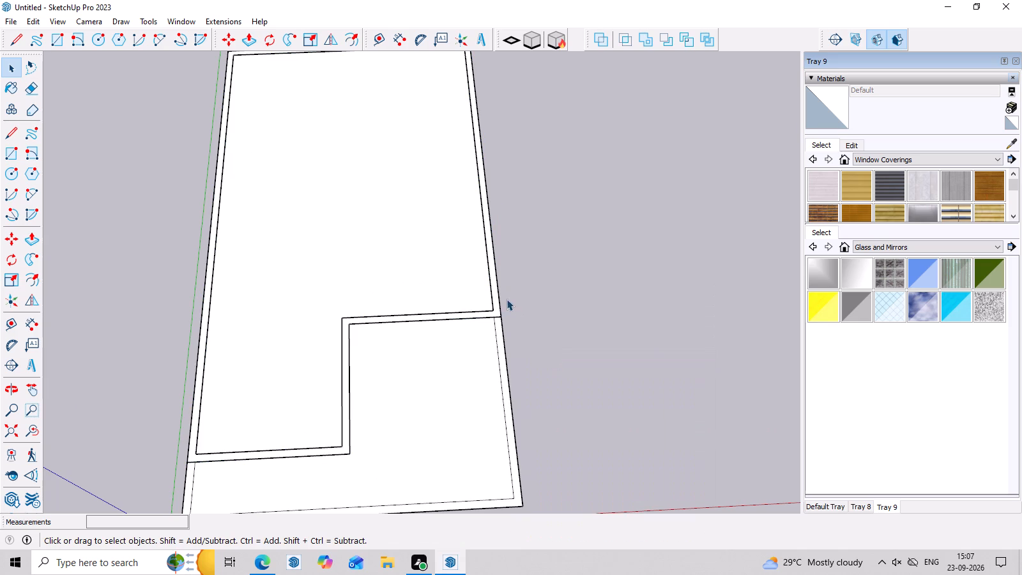
Raise the stepped wall face inside its group to a height of 10' with Push/Pull, and close the group.
left_click(496, 296)
triple_click(496, 296)
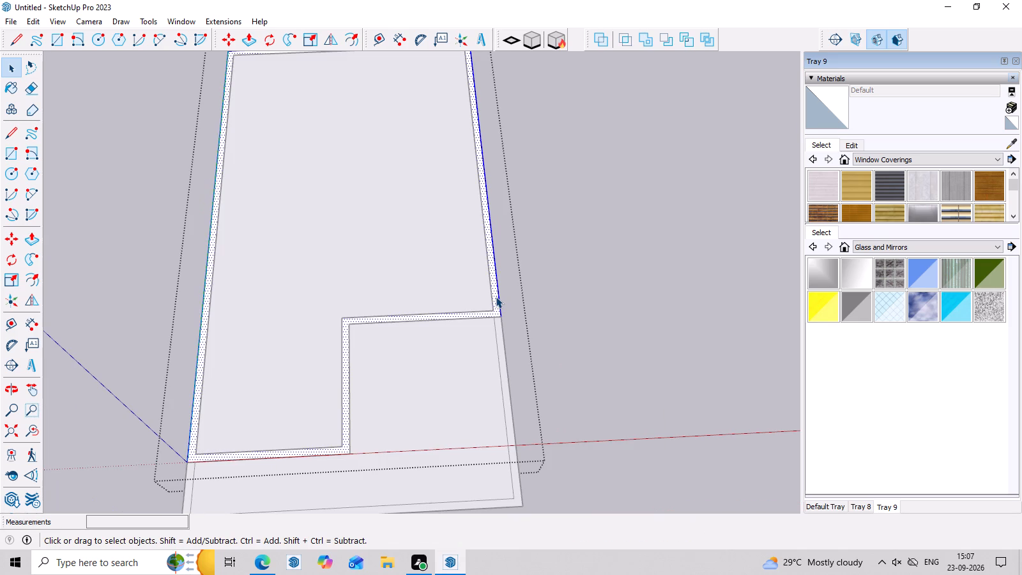
key("p")
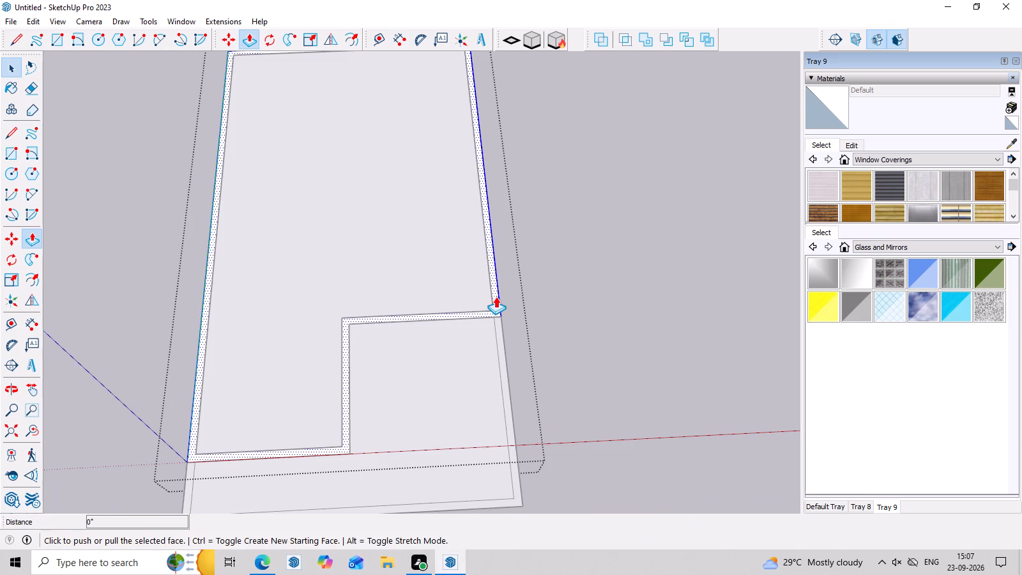
left_click(496, 296)
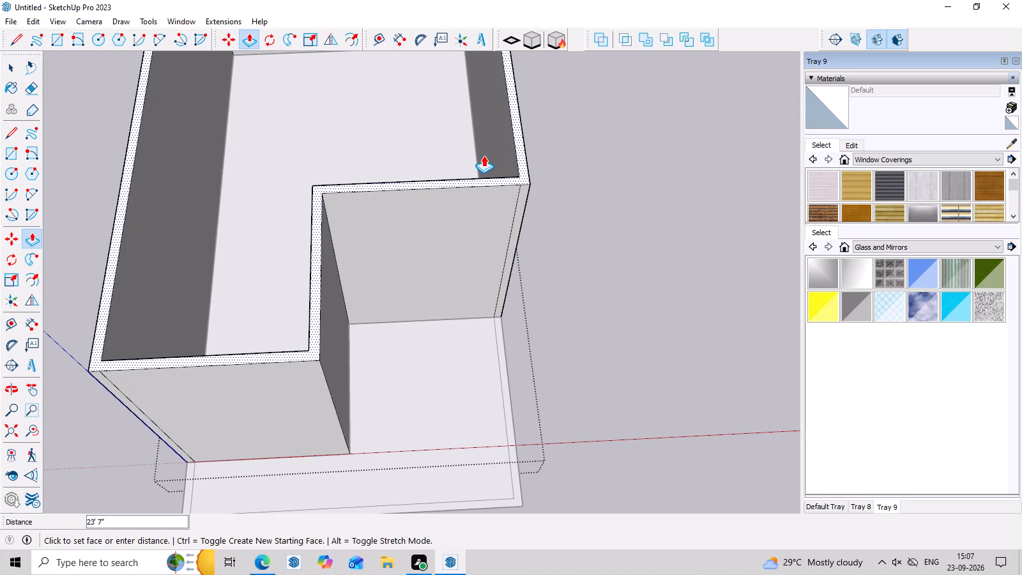
type("10")
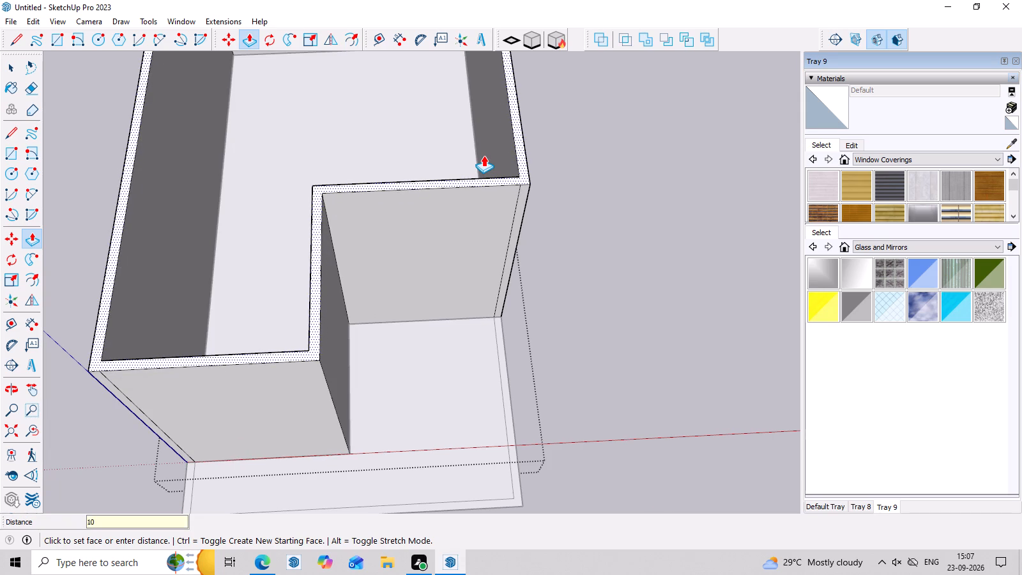
key("apostrophe")
key("Return")
key("space")
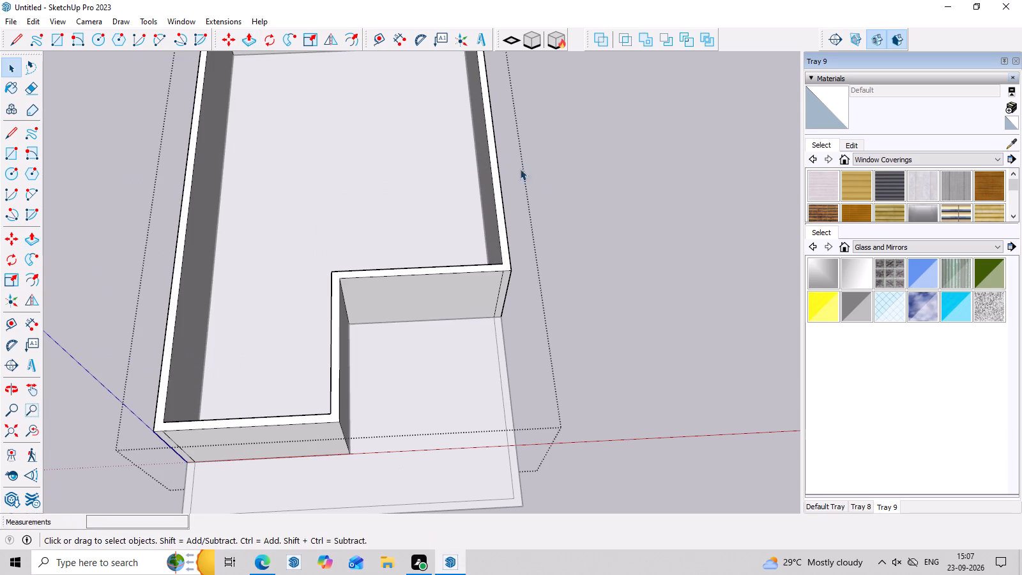
left_click(573, 169)
scroll(574, 169, "down", 2)
middle_click_drag(554, 296, 512, 109)
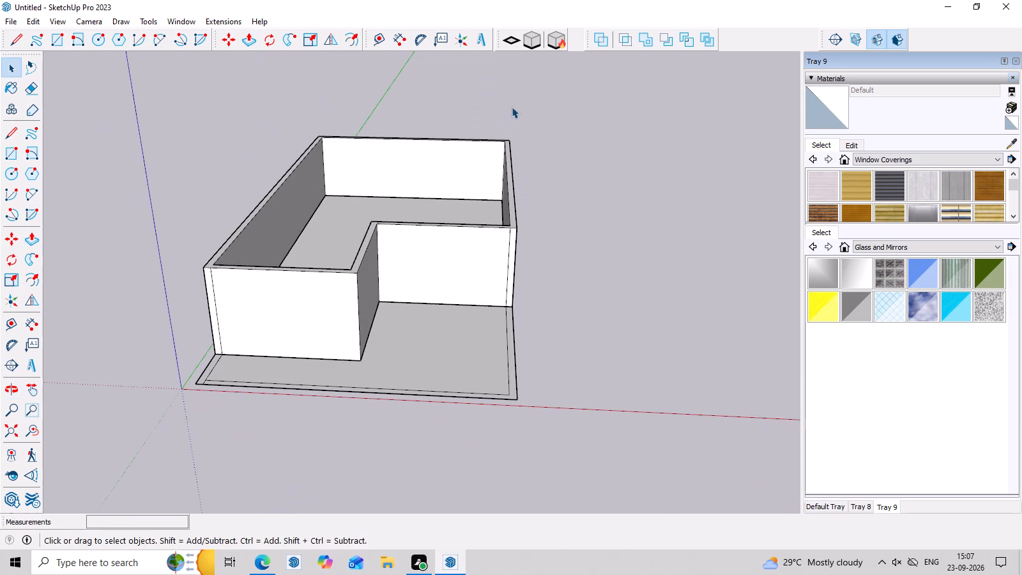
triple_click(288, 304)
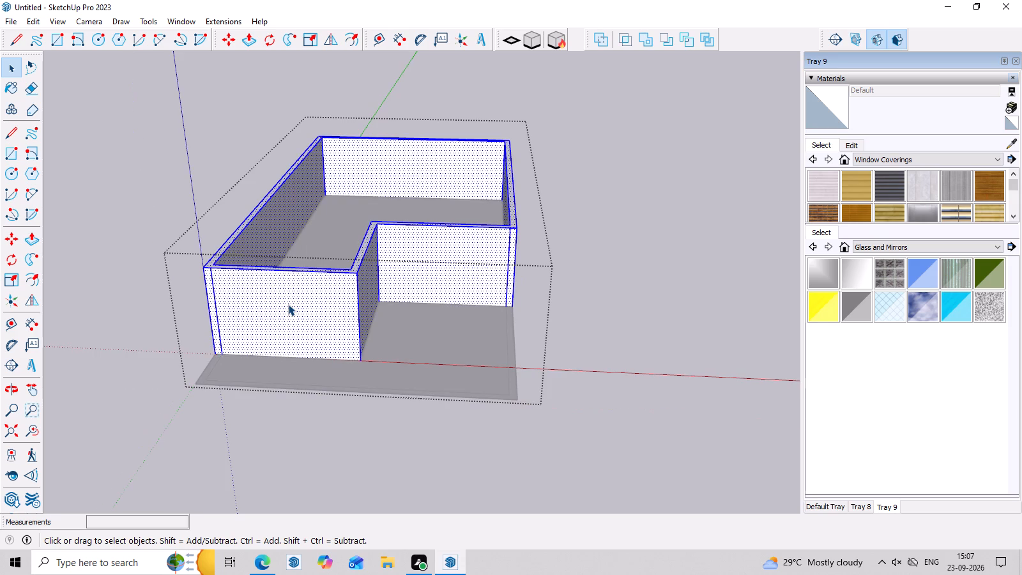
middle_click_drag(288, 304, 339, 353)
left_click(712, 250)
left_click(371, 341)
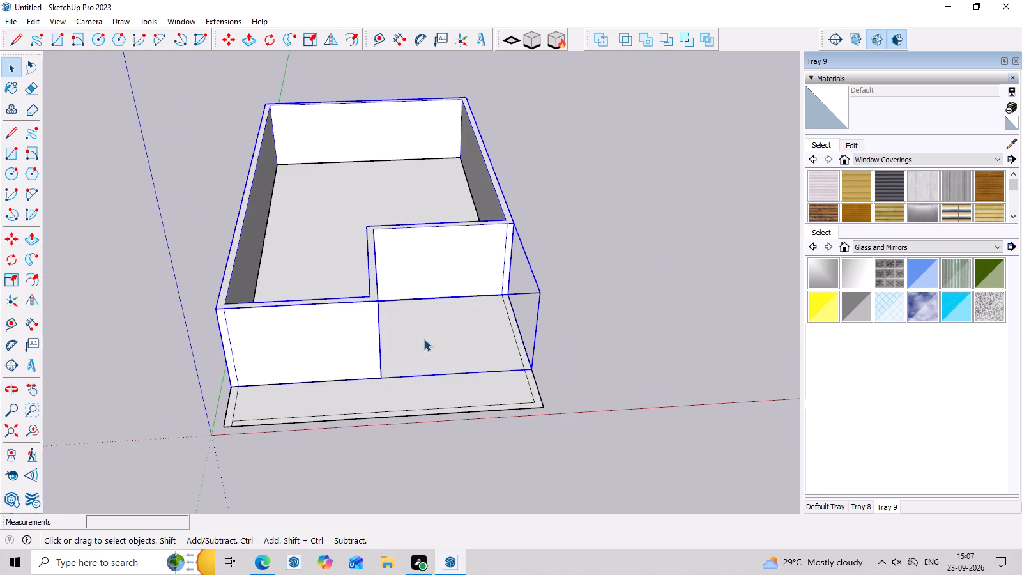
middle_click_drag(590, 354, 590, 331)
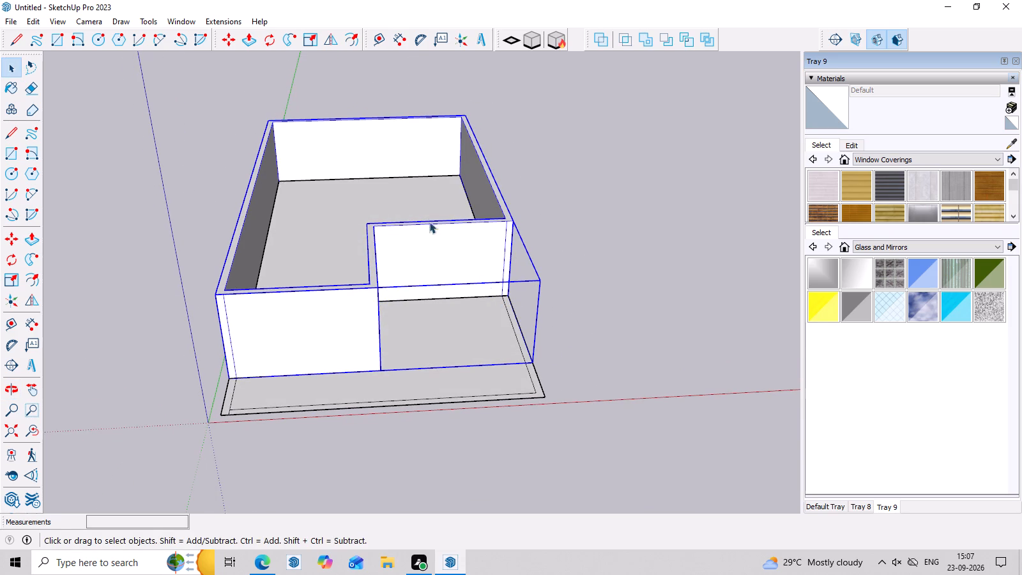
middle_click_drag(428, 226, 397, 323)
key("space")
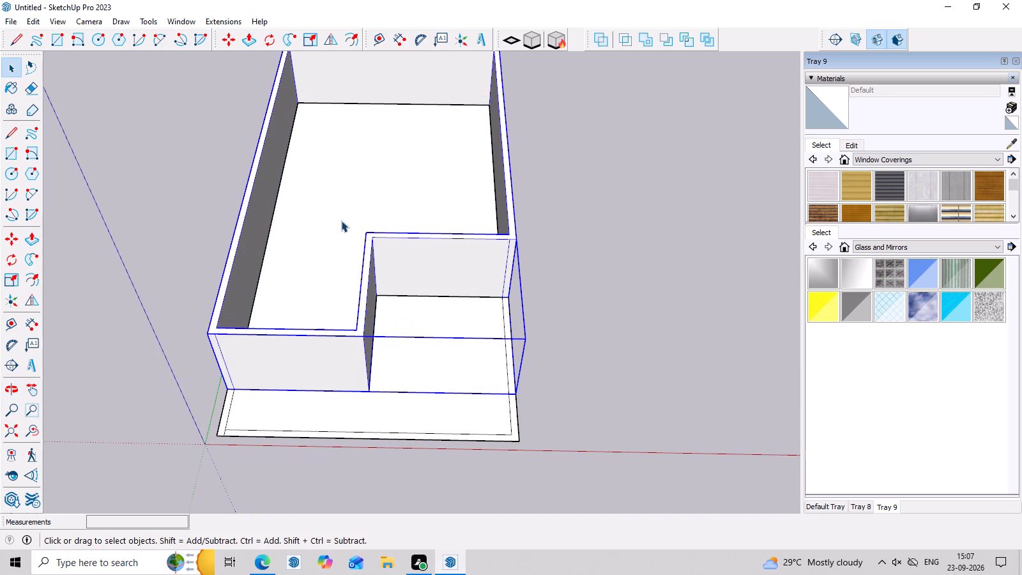
Cut the floor face enclosed by the house walls out of the model.
left_click(341, 220)
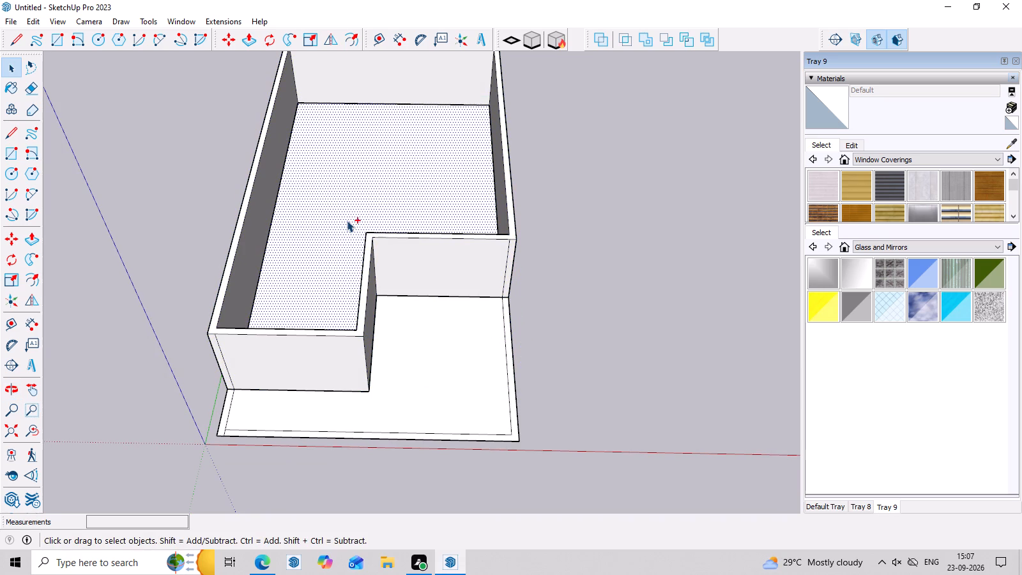
key("ctrl+x")
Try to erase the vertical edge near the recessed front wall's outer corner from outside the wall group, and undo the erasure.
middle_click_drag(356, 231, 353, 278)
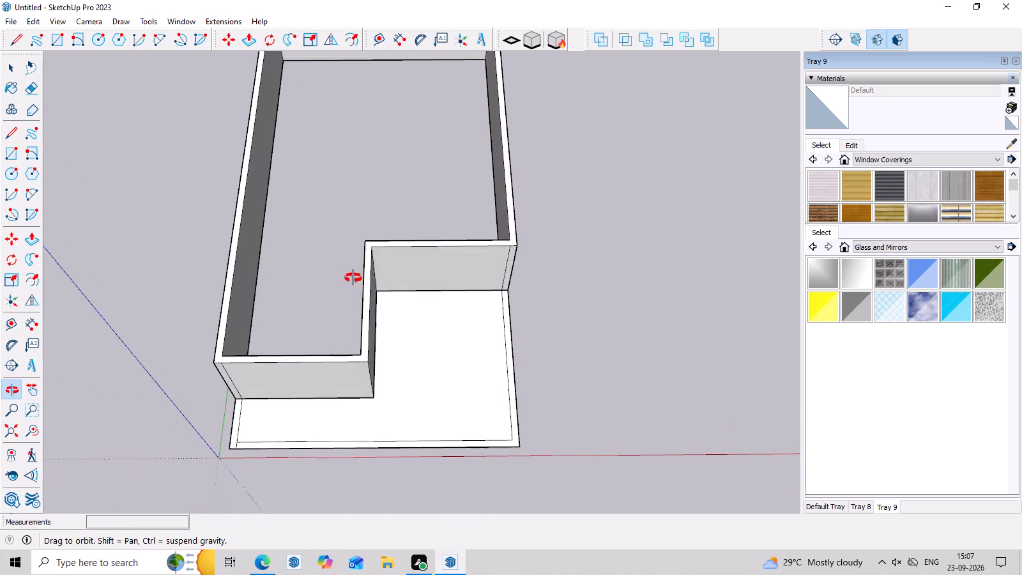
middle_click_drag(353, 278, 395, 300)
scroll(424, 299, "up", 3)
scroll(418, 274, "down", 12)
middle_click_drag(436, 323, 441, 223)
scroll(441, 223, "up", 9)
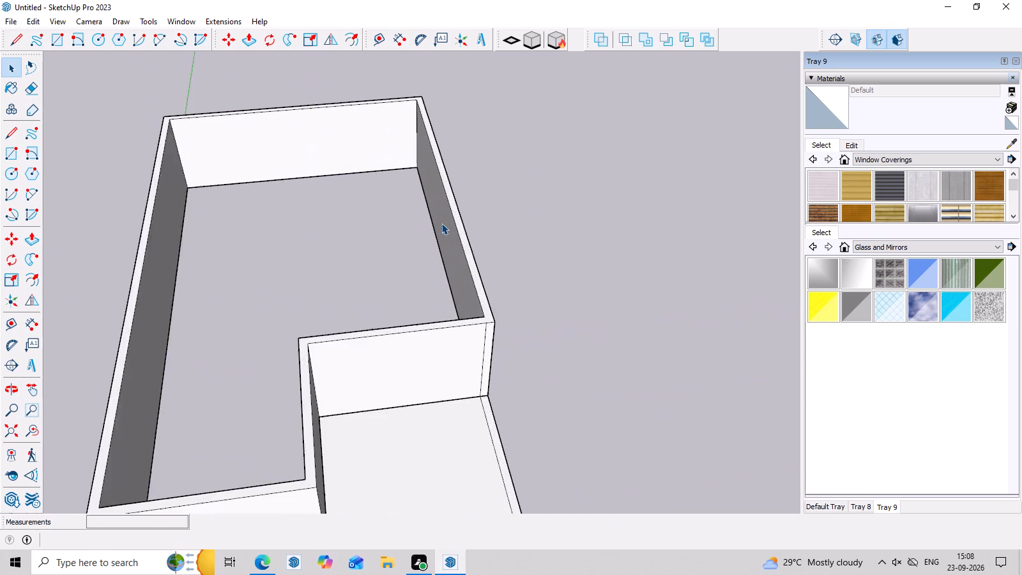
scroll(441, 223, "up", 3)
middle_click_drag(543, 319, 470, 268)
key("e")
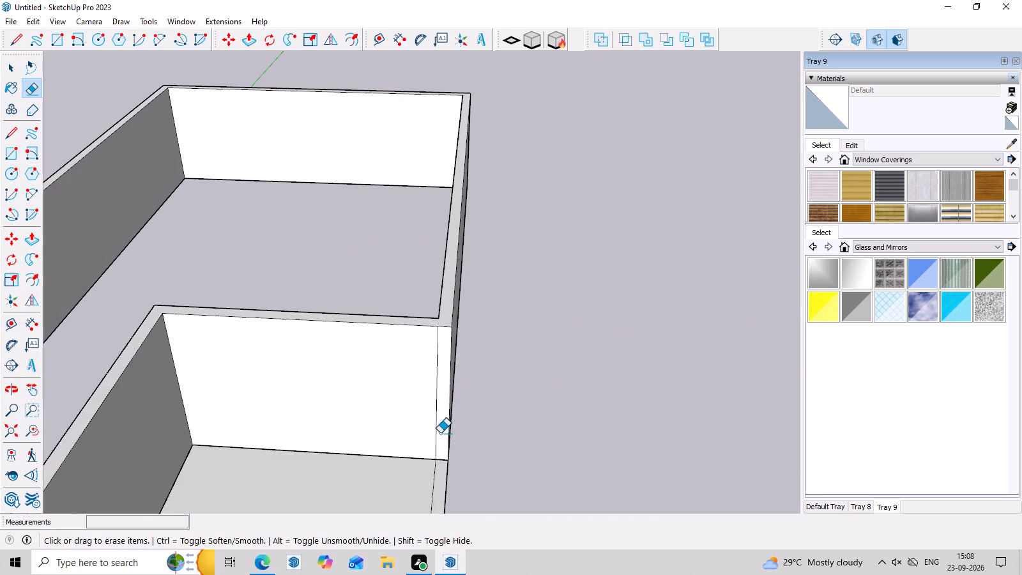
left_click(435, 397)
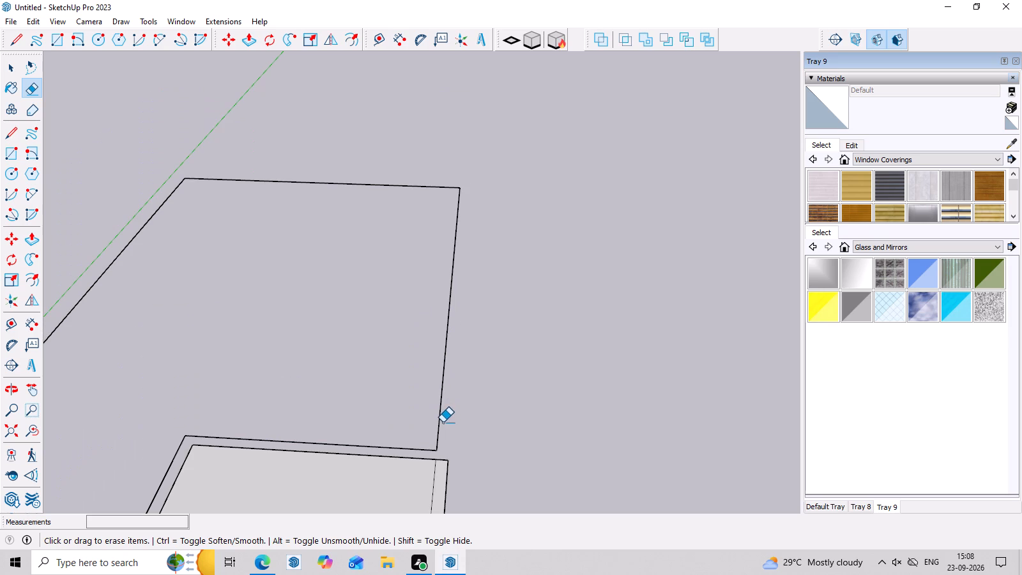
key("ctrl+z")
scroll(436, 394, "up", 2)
Inside the wall group, delete the leftover vertical edge near the recessed front wall's outer corner, and close the group.
key("space")
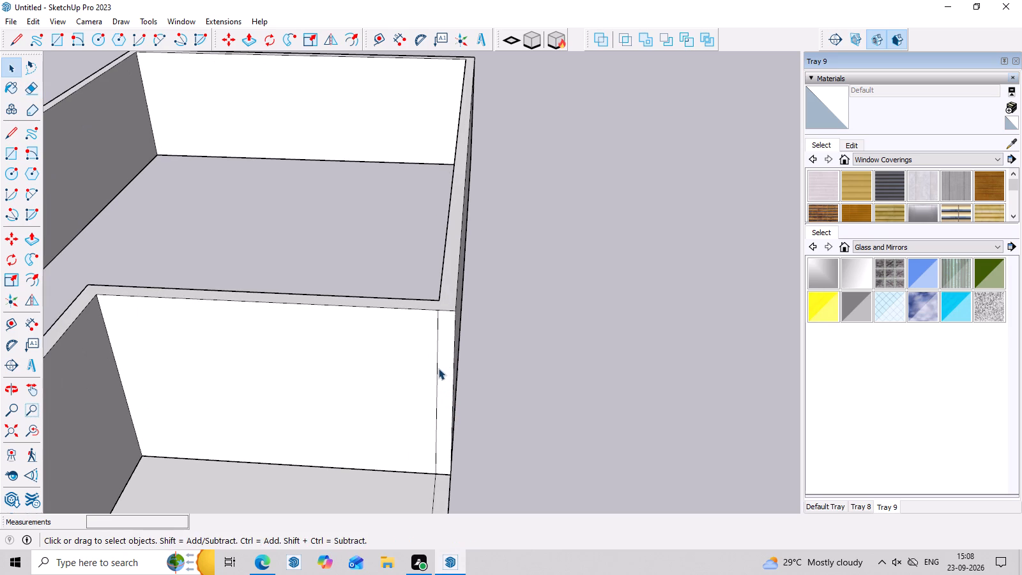
left_click(437, 374)
double_click(437, 374)
scroll(437, 374, "up", 3)
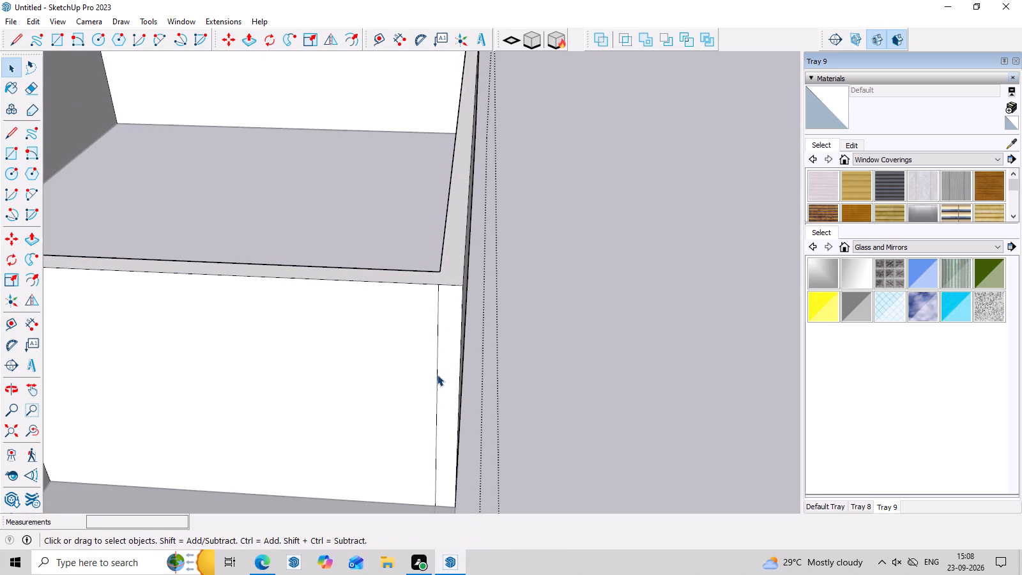
left_click(437, 374)
key("Delete")
scroll(445, 385, "down", 3)
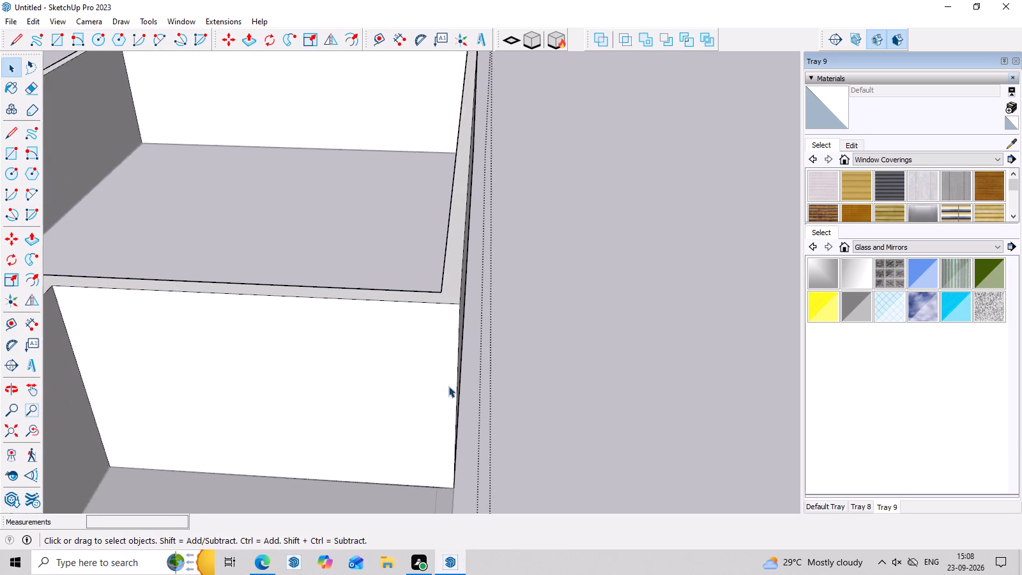
scroll(448, 386, "down", 7)
left_click(515, 390)
key("space")
scroll(330, 406, "down", 7)
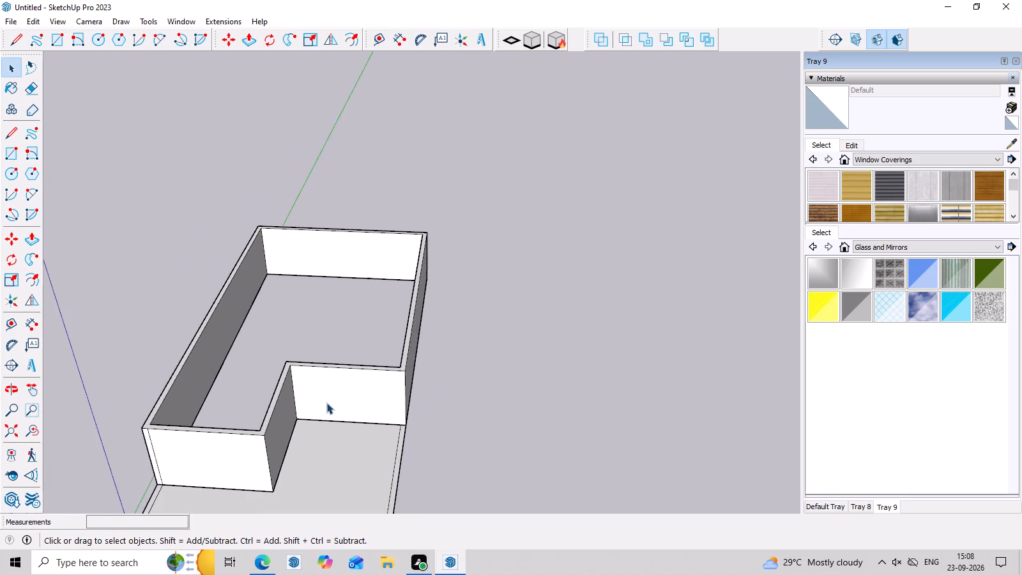
Inside the wall group, delete the leftover vertical edge on the projecting front wall near the blue axis, and close the group.
middle_click_drag(321, 425, 363, 355)
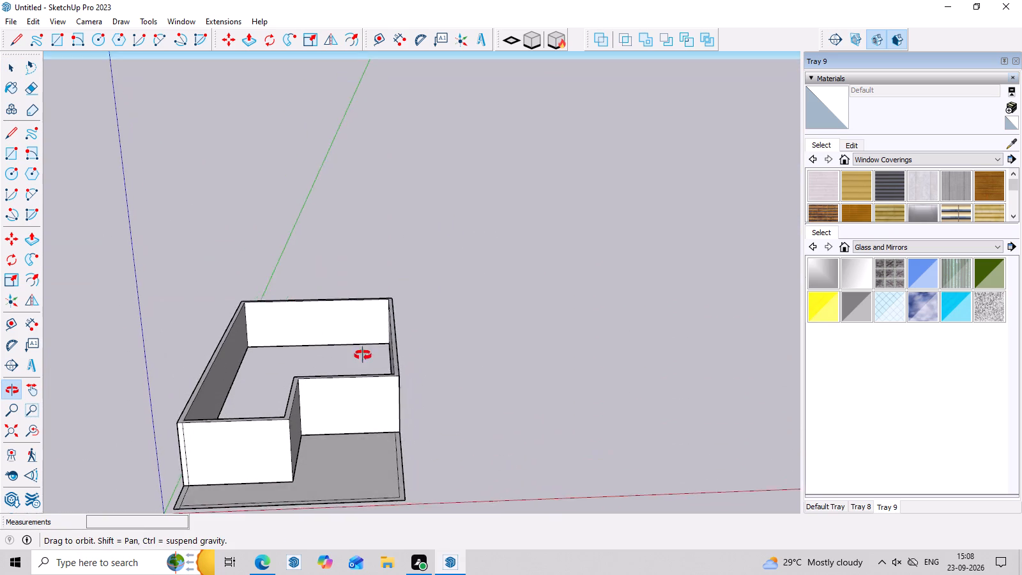
middle_click_drag(363, 355, 361, 365)
scroll(303, 470, "up", 3)
scroll(302, 433, "down", 3)
scroll(169, 450, "up", 2)
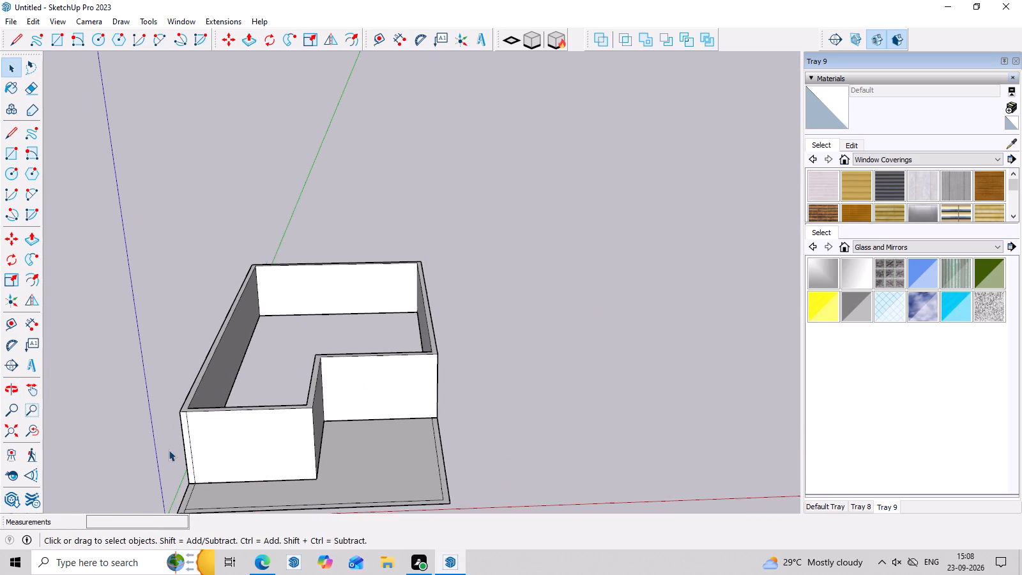
scroll(169, 450, "up", 1)
double_click(189, 429)
scroll(189, 429, "up", 2)
left_click(189, 429)
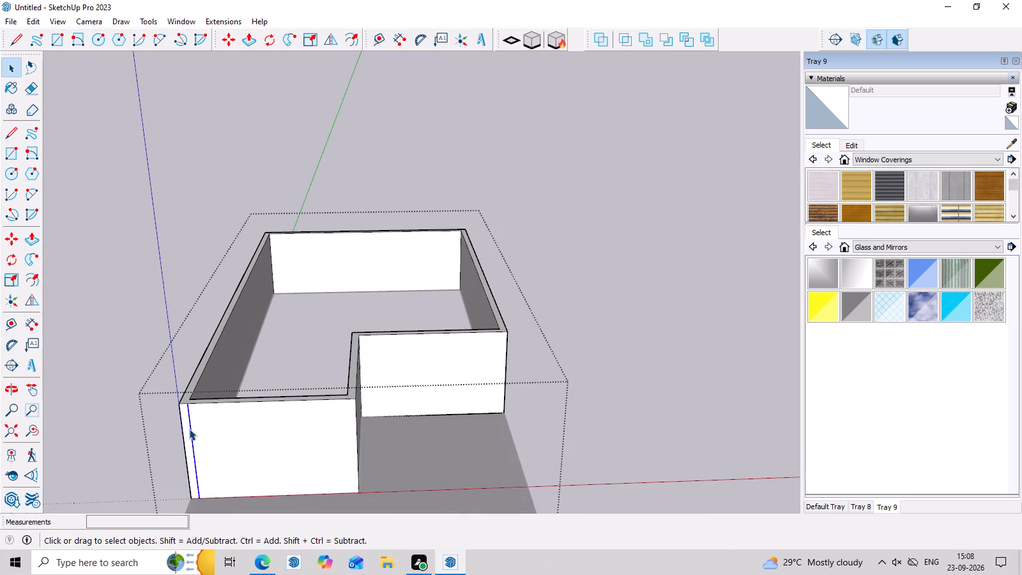
key("Delete")
scroll(198, 442, "down", 6)
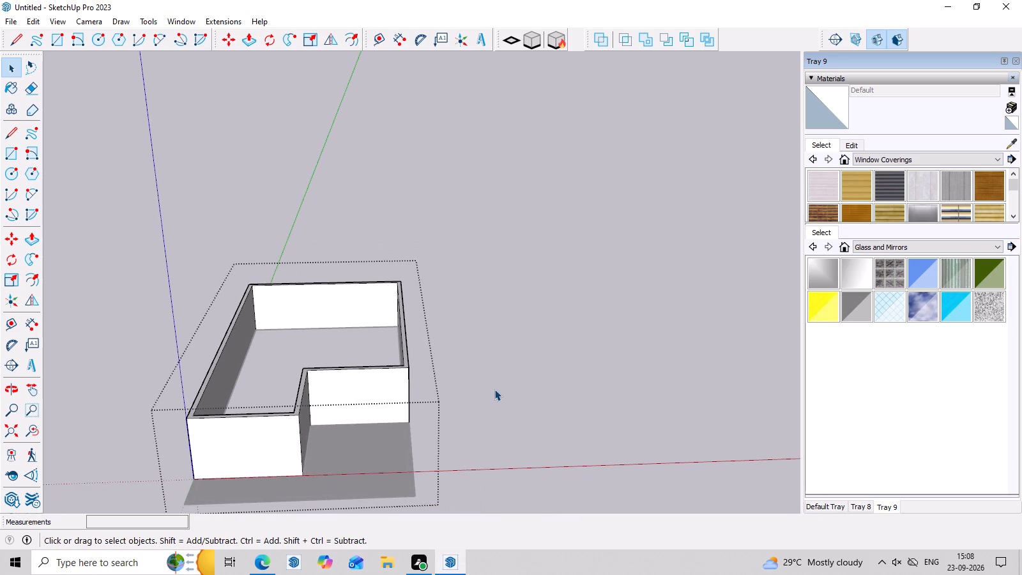
left_click(494, 389)
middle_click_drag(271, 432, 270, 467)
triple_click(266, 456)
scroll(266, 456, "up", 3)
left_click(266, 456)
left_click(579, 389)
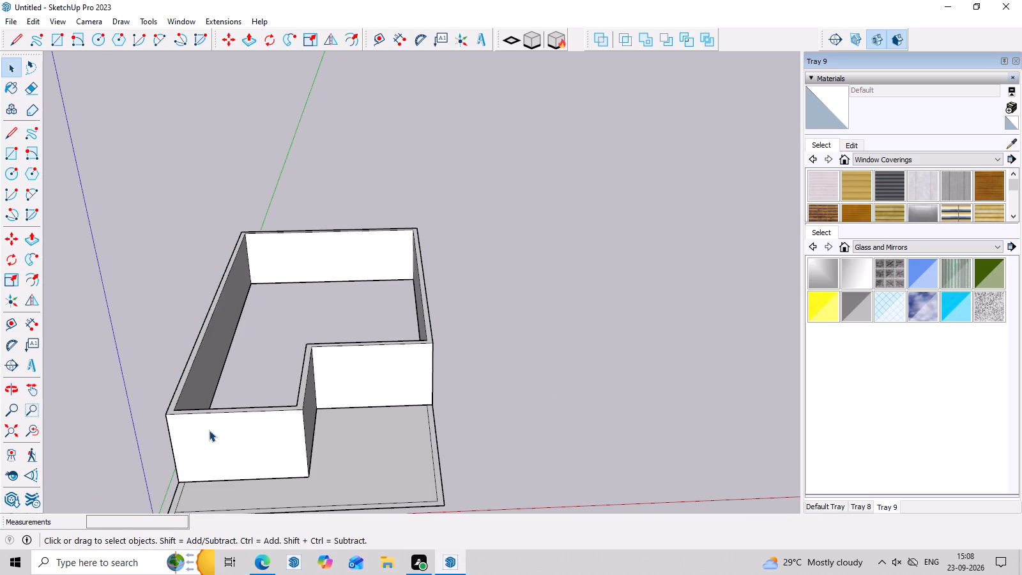
Open the house wall group for editing and turn on the display of back edges.
left_click(208, 431)
double_click(213, 431)
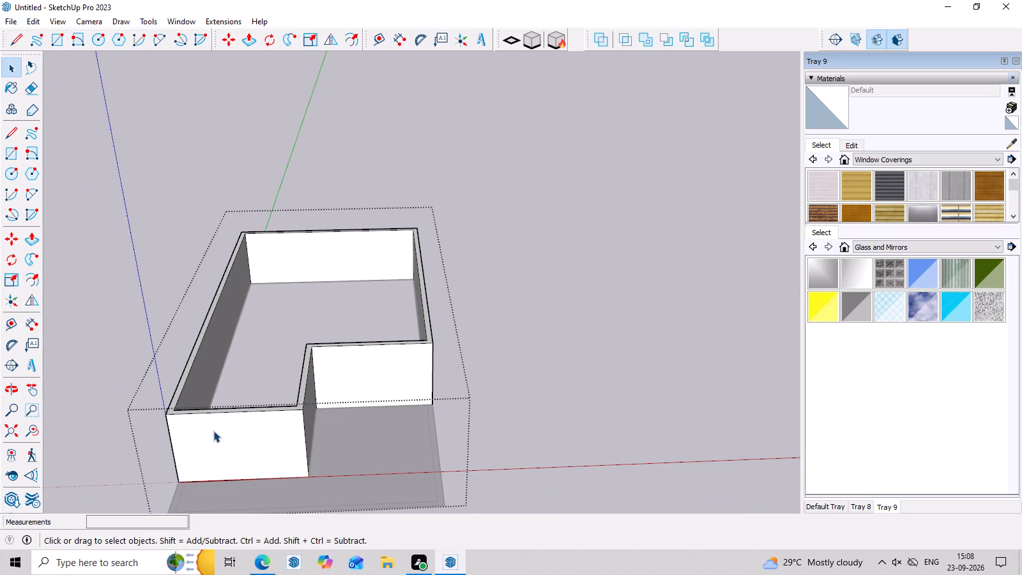
key("k")
Draw a rectangle about 9' by 9" across the wall thickness at the base of the projecting front wall.
scroll(218, 459, "up", 6)
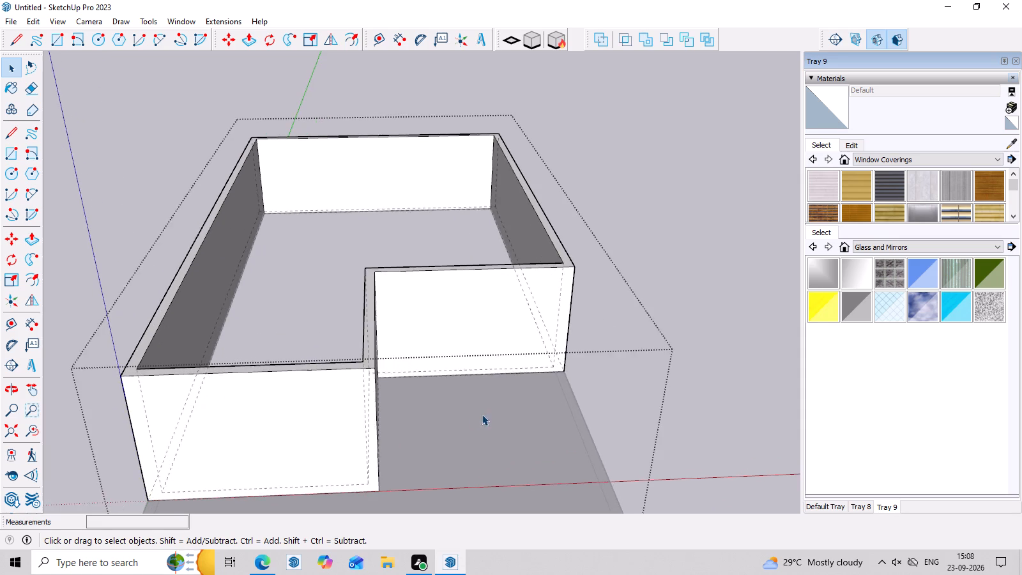
middle_click_drag(482, 414, 484, 441)
scroll(218, 492, "down", 9)
scroll(233, 449, "up", 4)
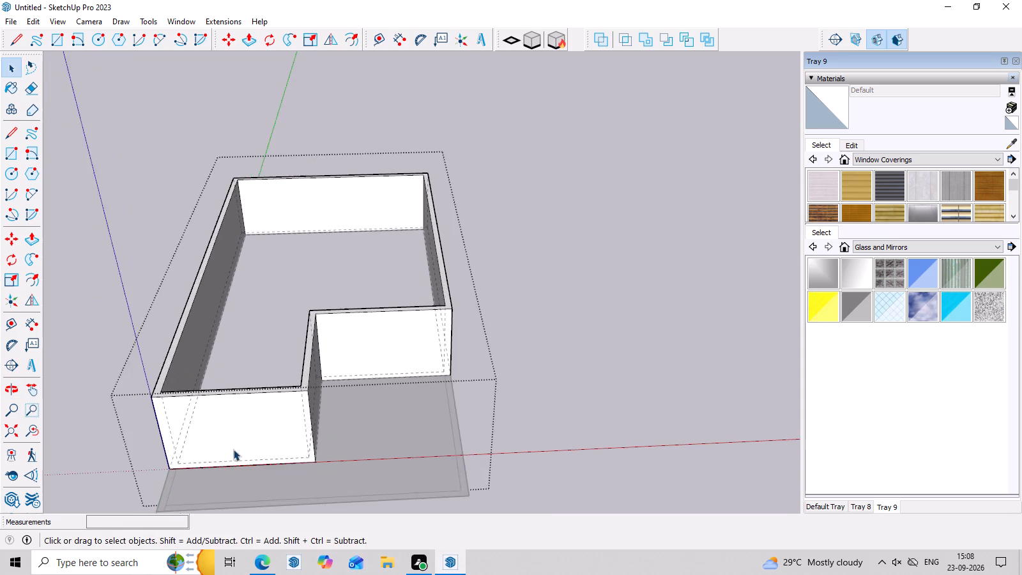
scroll(233, 449, "up", 2)
middle_click_drag(534, 500, 502, 517)
scroll(274, 489, "up", 7)
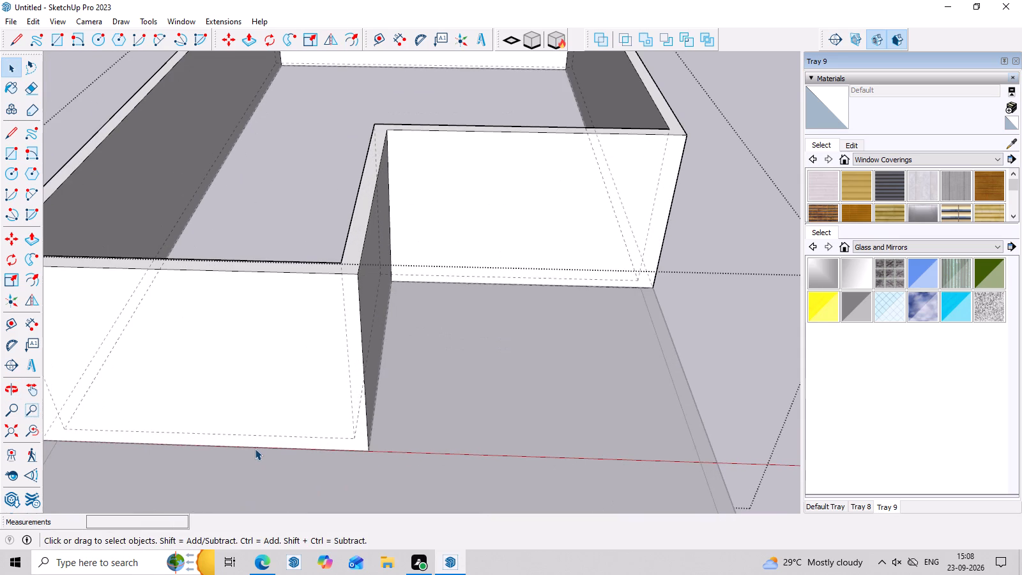
scroll(255, 448, "down", 4)
scroll(255, 448, "up", 4)
scroll(105, 443, "up", 2)
scroll(178, 432, "down", 7)
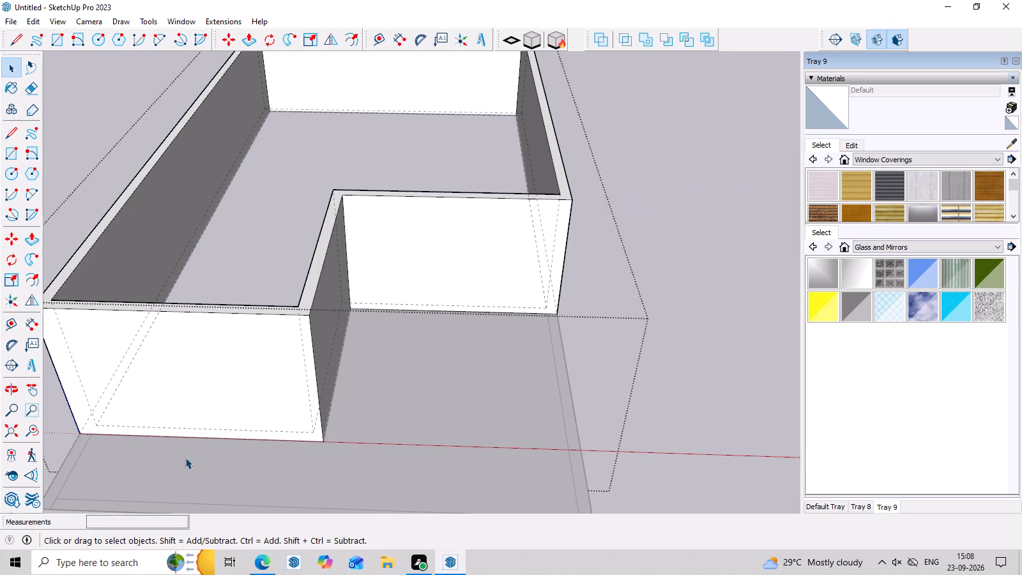
key("r")
scroll(126, 429, "up", 2)
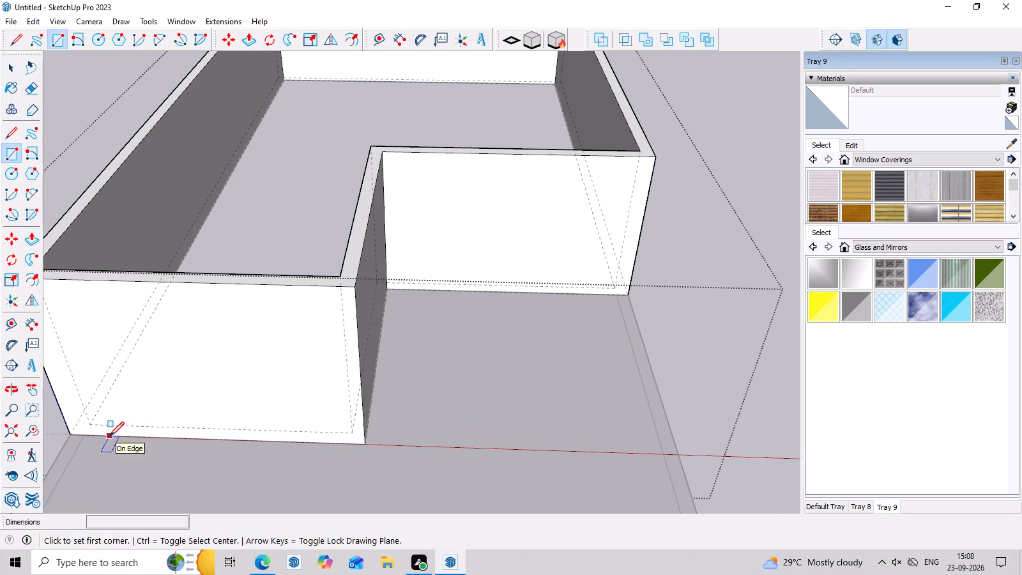
left_click(109, 436)
left_click(114, 424)
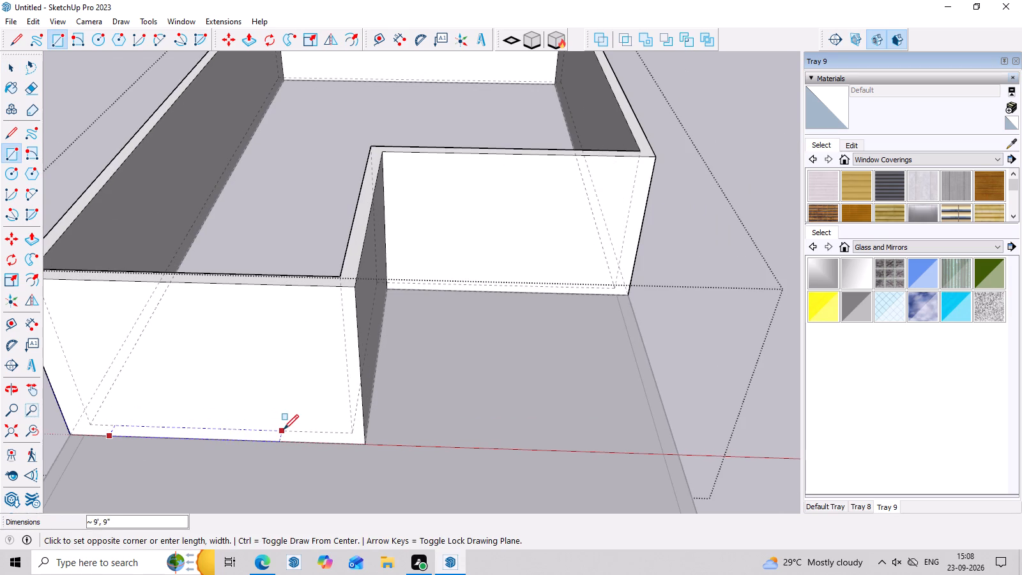
left_click(279, 429)
key("space")
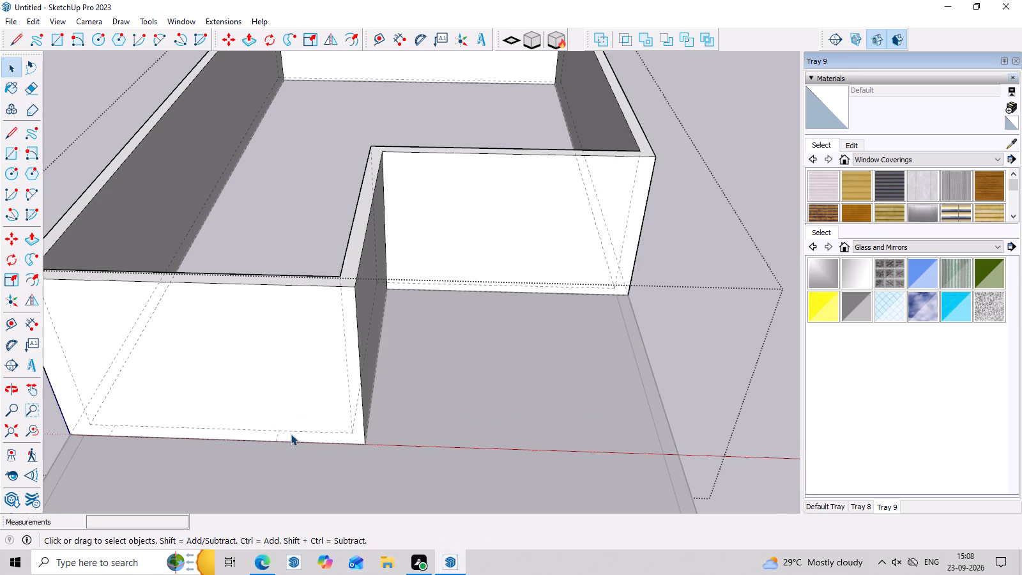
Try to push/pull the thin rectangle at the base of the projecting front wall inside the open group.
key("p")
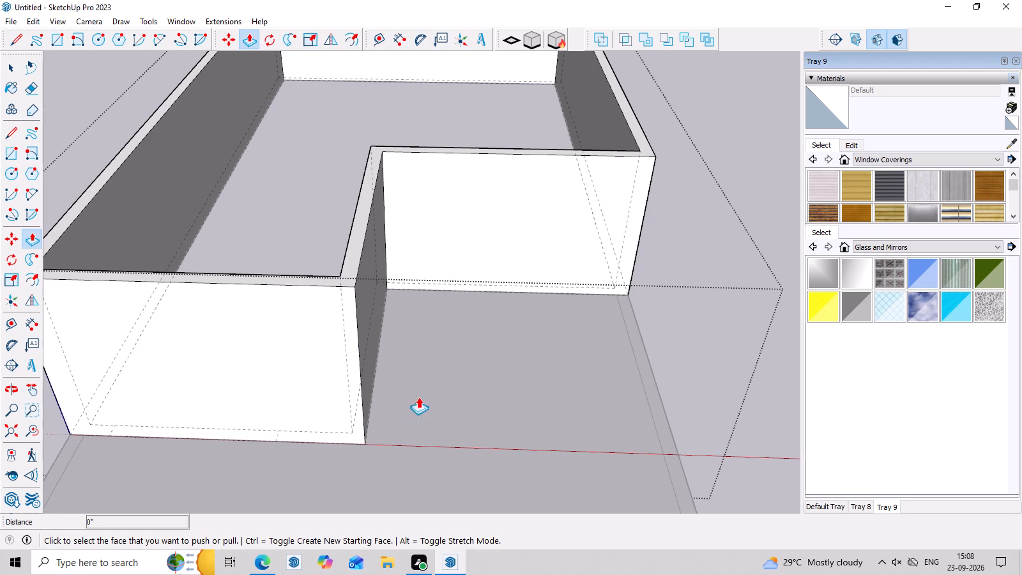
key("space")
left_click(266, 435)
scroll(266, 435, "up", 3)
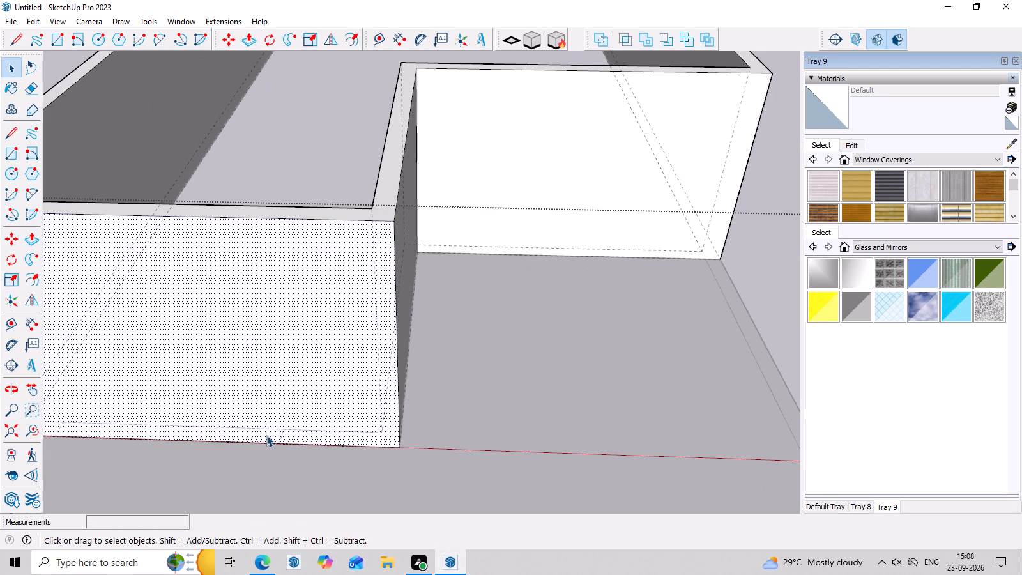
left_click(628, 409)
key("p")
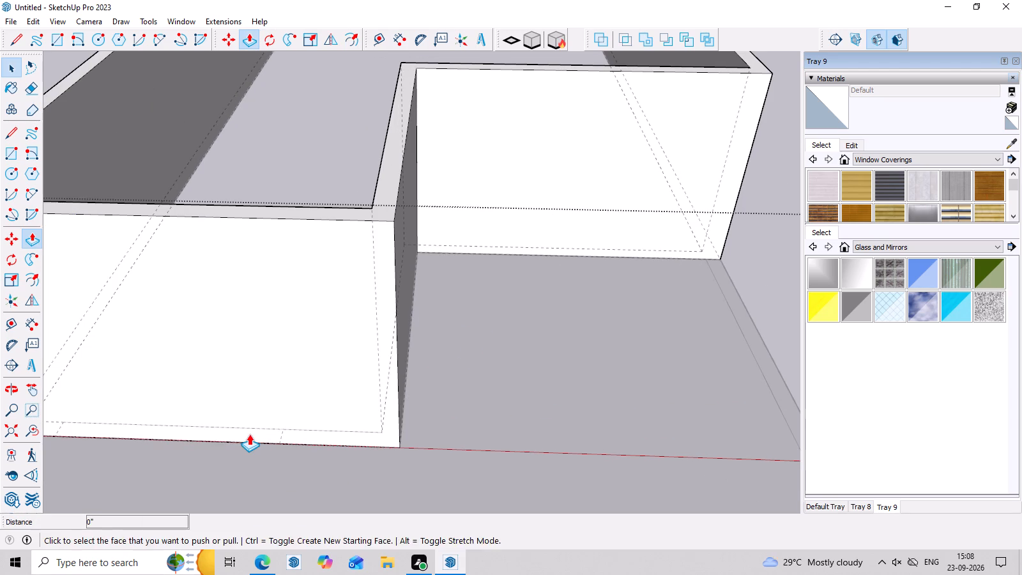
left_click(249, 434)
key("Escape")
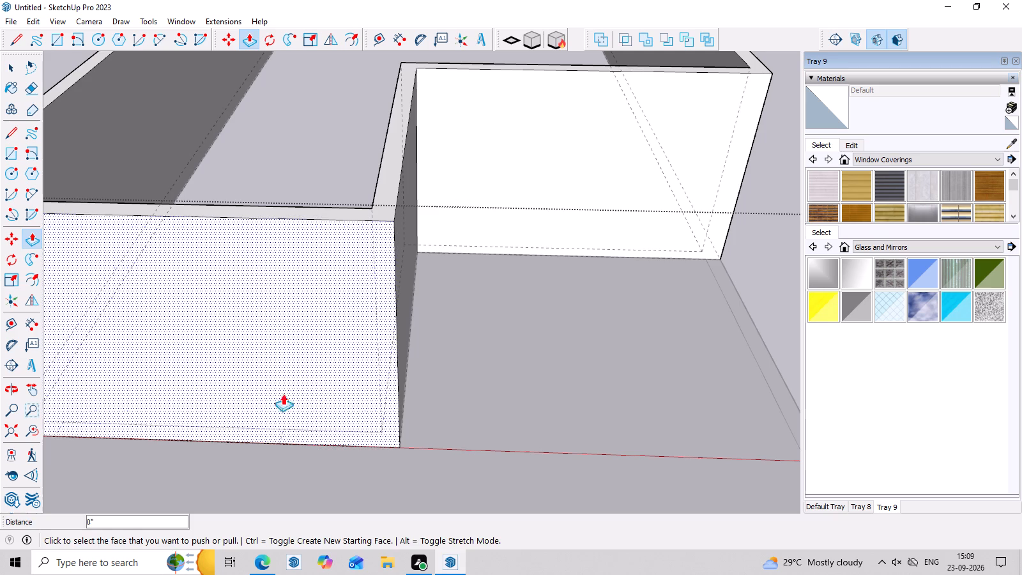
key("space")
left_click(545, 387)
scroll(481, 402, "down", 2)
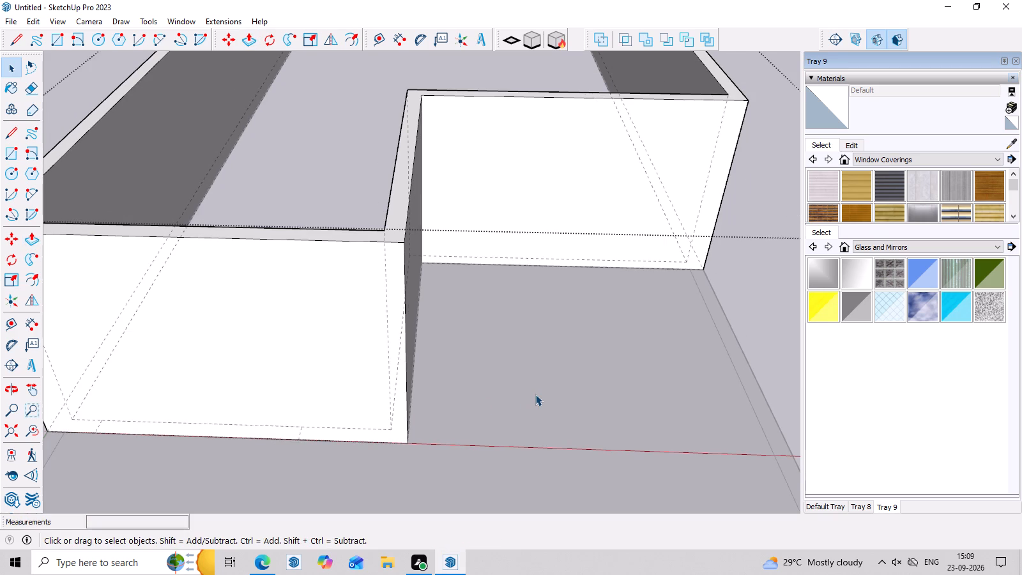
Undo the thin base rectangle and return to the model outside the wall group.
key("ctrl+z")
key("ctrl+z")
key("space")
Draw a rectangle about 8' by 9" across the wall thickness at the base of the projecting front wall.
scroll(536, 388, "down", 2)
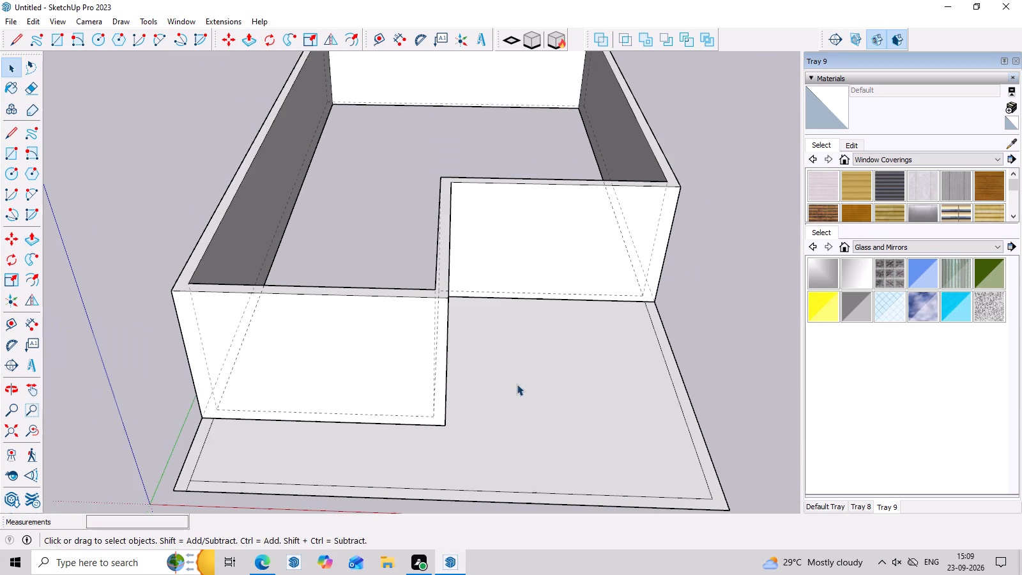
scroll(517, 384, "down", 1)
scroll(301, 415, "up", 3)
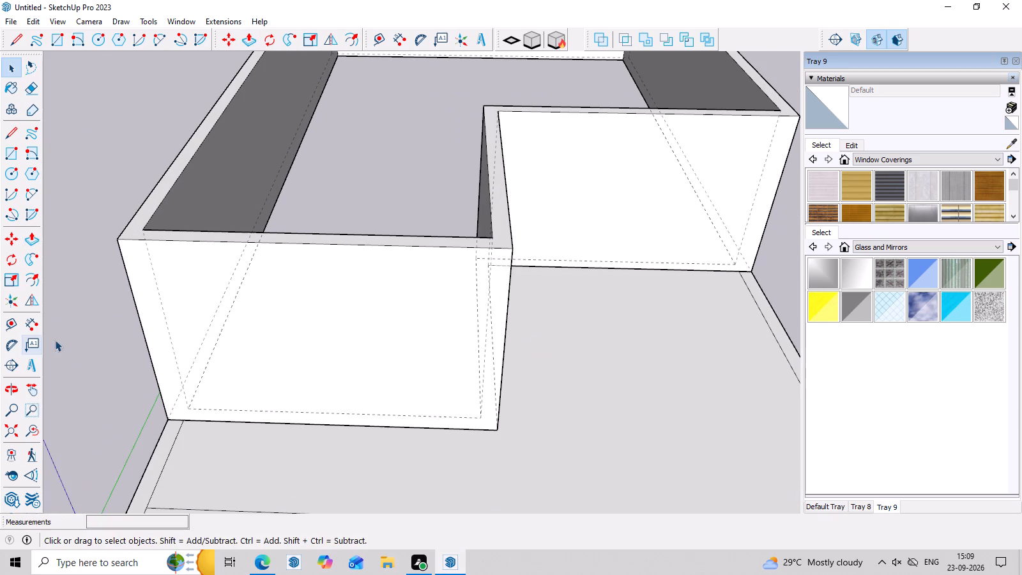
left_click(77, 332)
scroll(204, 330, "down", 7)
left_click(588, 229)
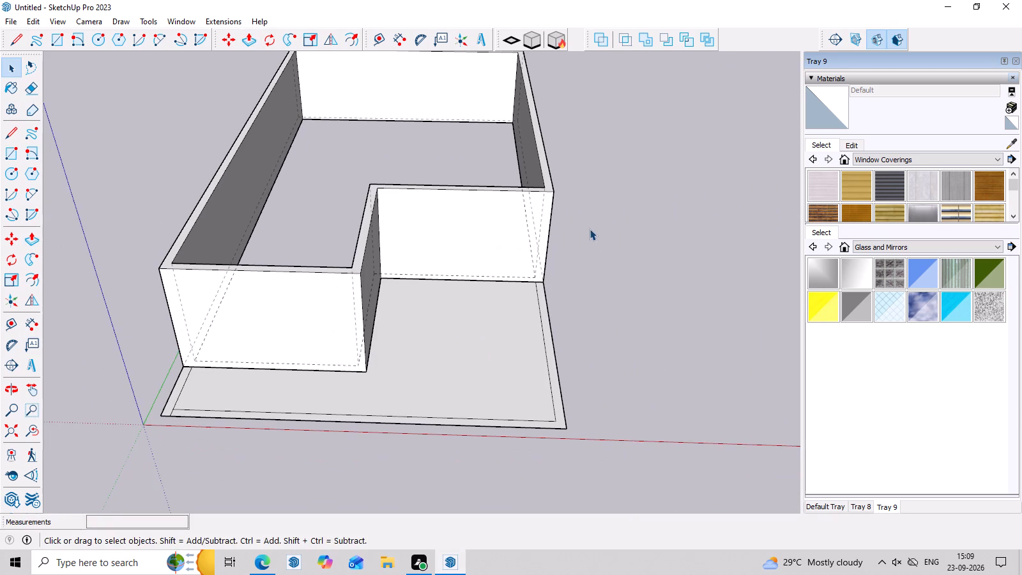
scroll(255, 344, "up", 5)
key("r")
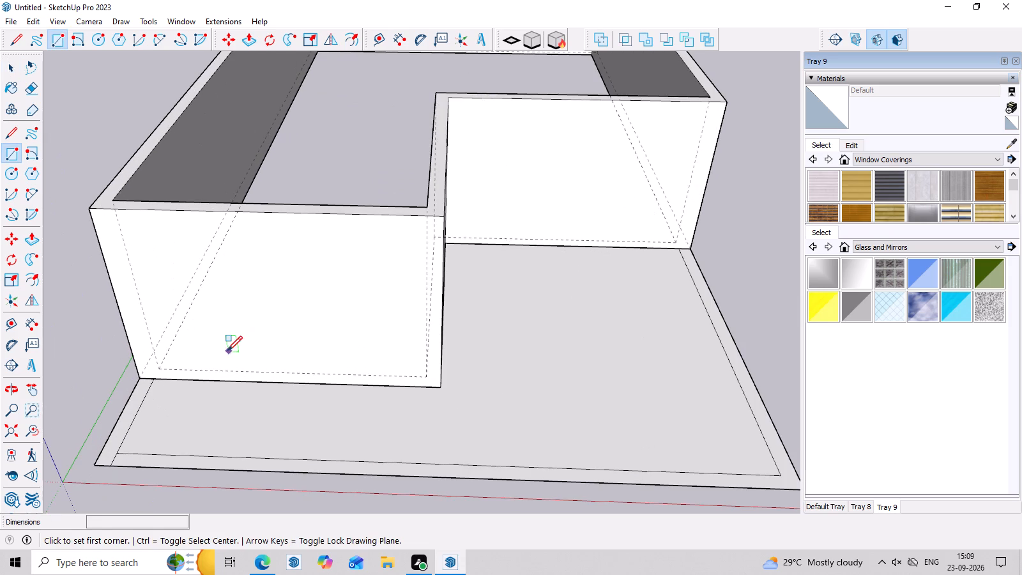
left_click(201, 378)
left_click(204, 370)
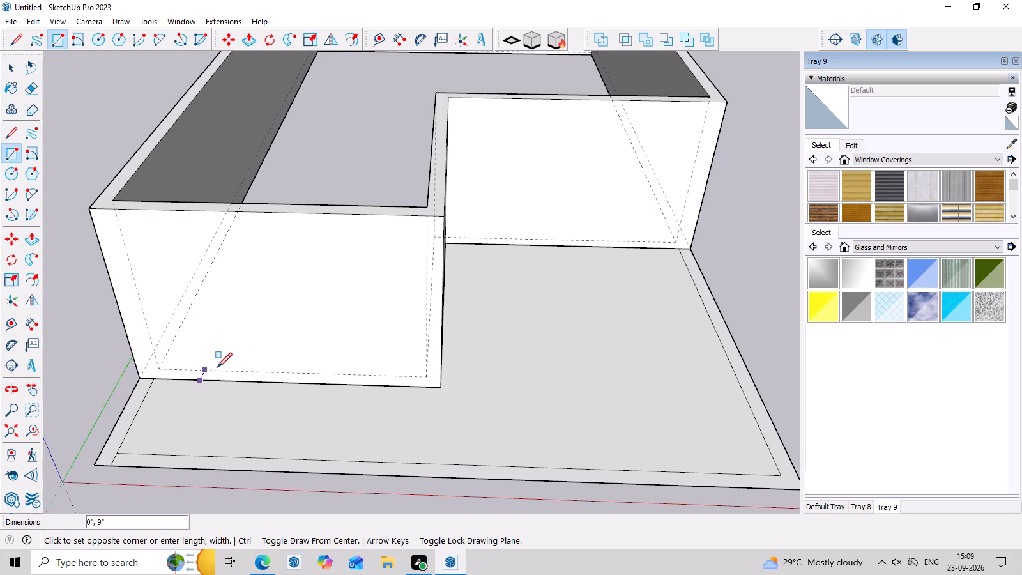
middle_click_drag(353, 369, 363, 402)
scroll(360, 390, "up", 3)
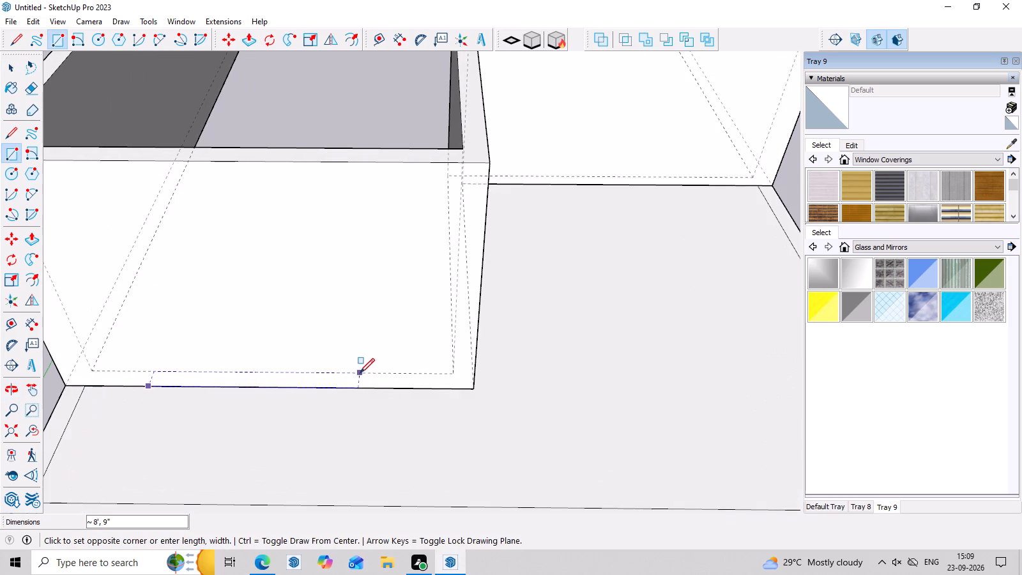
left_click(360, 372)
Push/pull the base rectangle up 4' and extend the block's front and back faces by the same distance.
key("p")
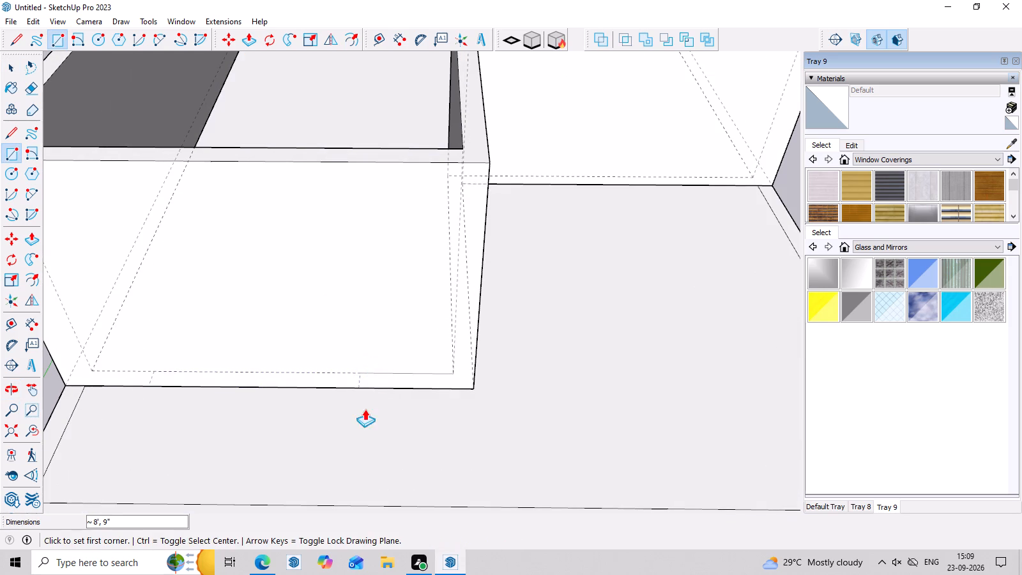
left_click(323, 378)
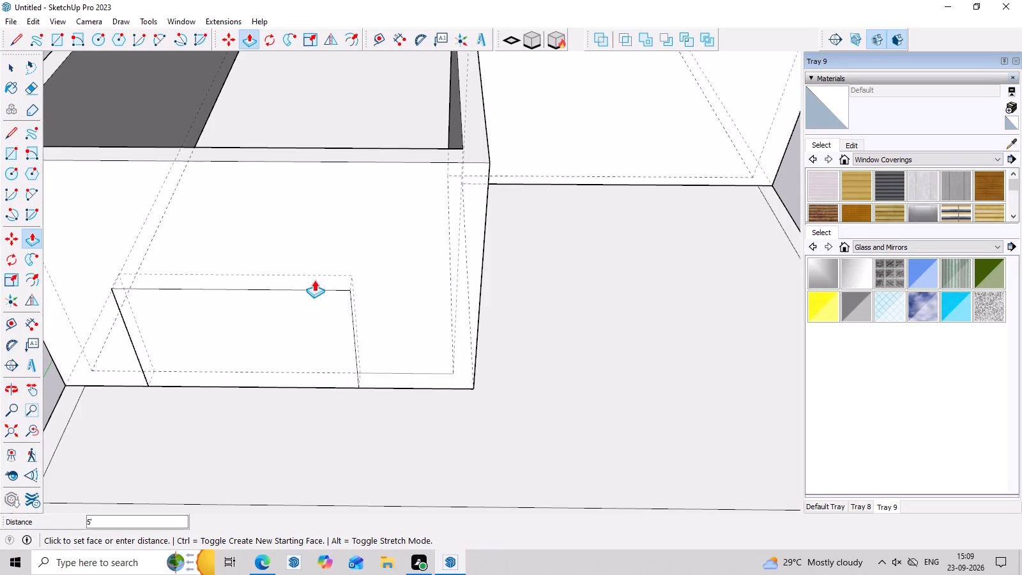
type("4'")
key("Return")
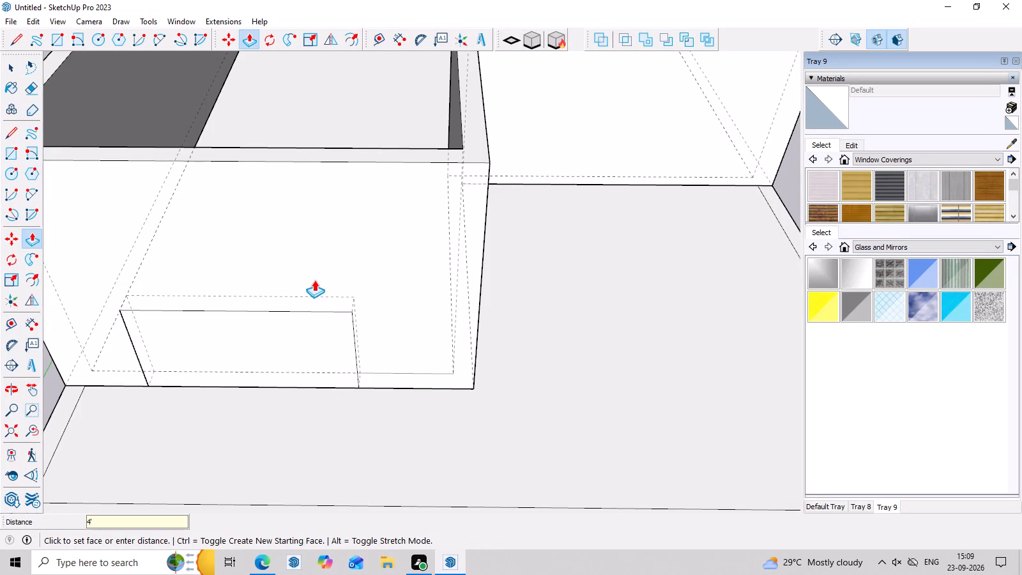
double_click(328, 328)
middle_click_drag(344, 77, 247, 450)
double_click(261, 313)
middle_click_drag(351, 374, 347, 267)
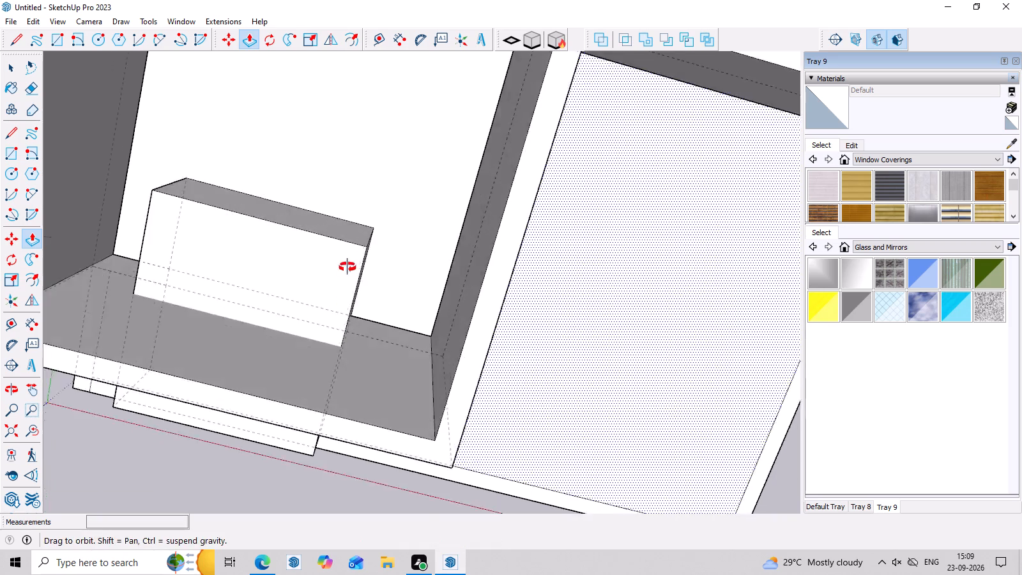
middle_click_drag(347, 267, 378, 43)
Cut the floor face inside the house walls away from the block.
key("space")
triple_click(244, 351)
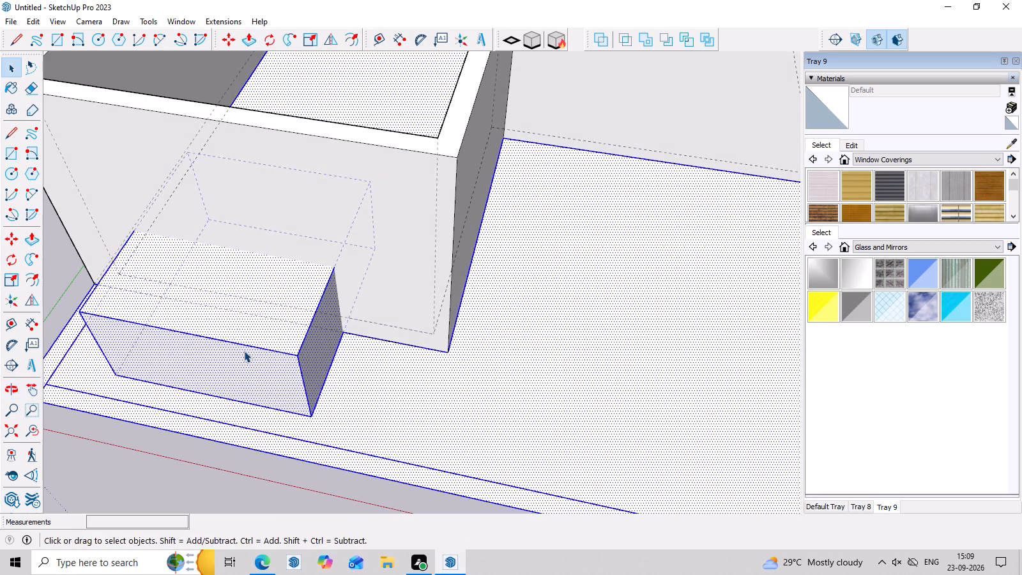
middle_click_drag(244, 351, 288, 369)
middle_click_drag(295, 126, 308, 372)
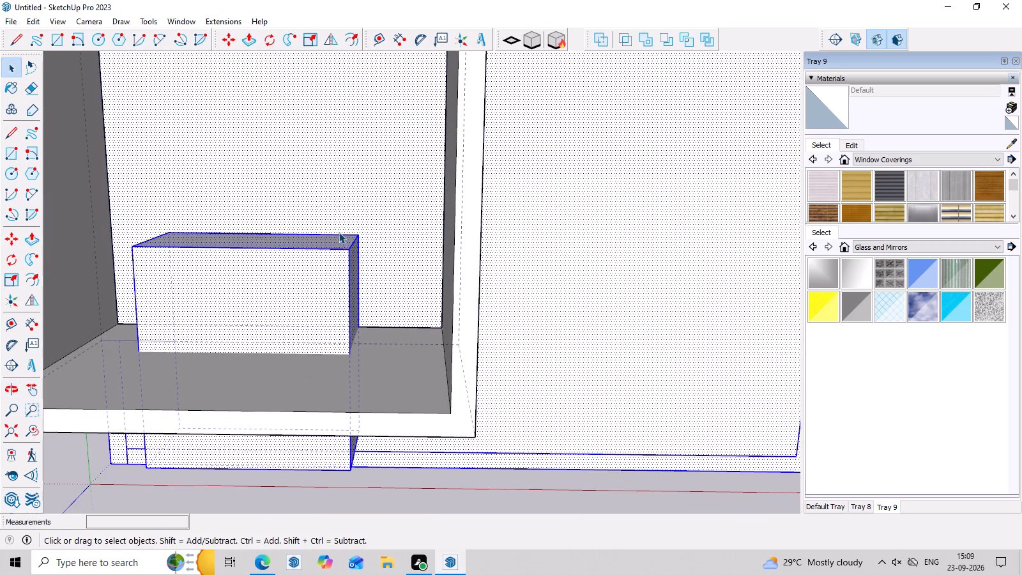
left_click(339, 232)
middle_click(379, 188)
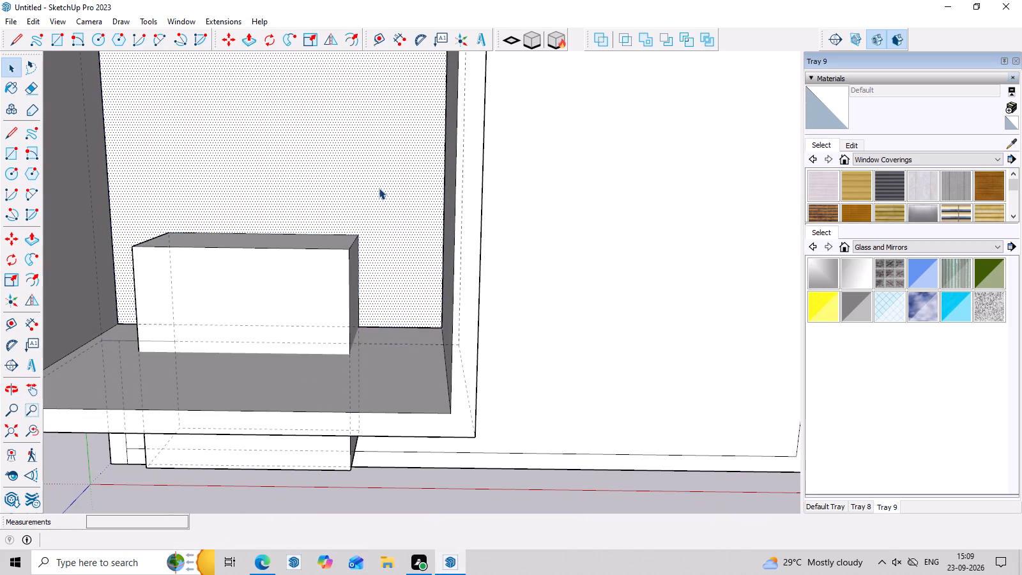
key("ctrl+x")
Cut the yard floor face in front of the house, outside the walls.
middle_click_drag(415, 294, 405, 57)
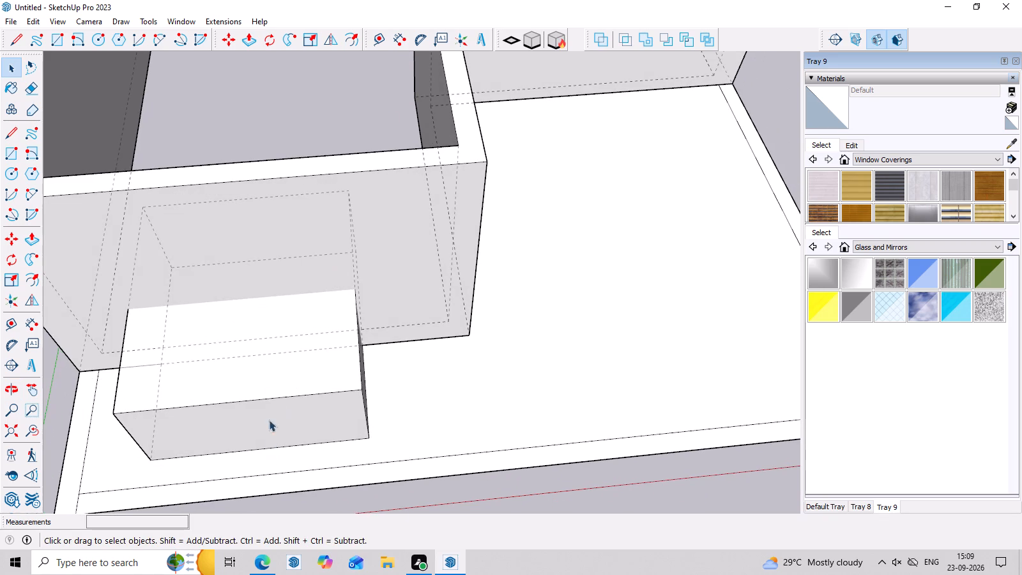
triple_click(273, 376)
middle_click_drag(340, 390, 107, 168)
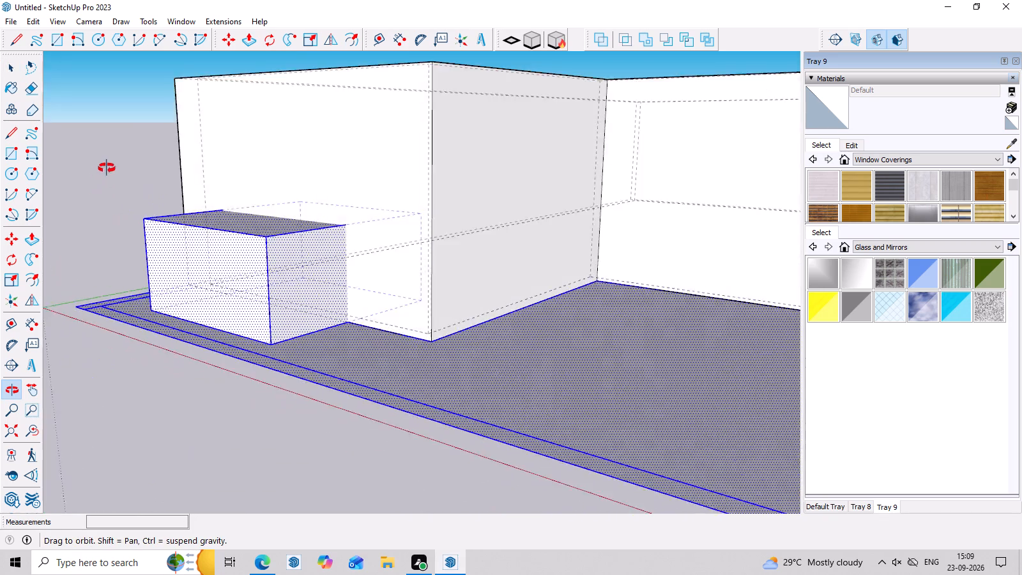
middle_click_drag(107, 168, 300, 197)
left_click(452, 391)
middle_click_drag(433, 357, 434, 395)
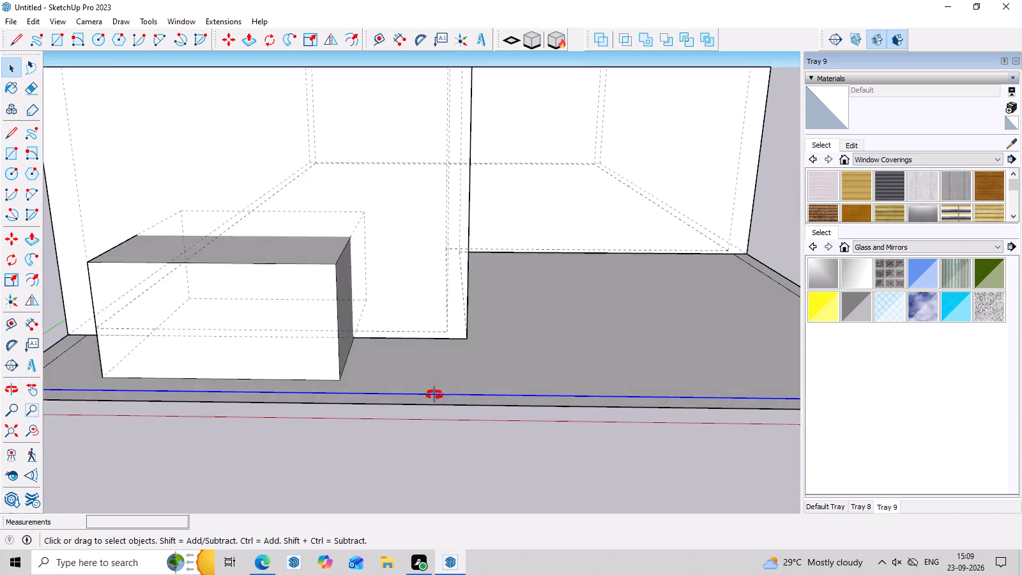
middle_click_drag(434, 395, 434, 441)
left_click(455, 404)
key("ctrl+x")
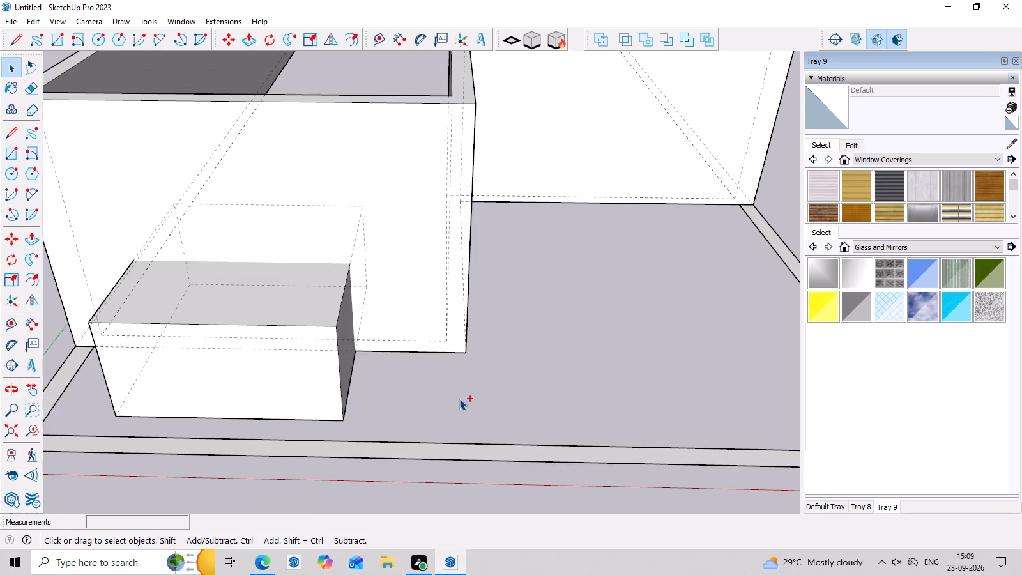
Select the block with all its connected geometry and examine from above and below how it meets the walls and plot outline.
scroll(319, 387, "down", 3)
double_click(203, 393)
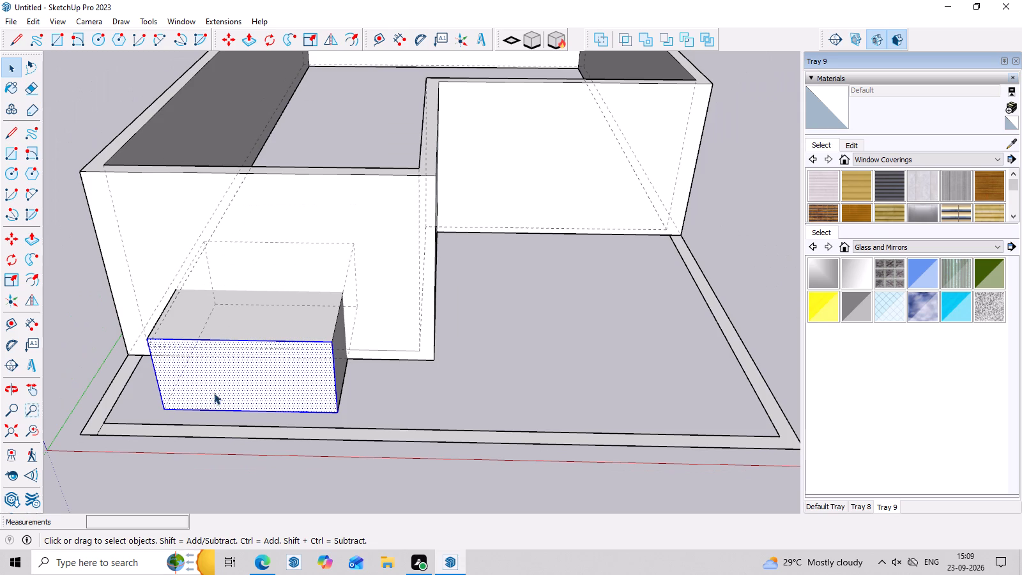
double_click(222, 384)
triple_click(234, 371)
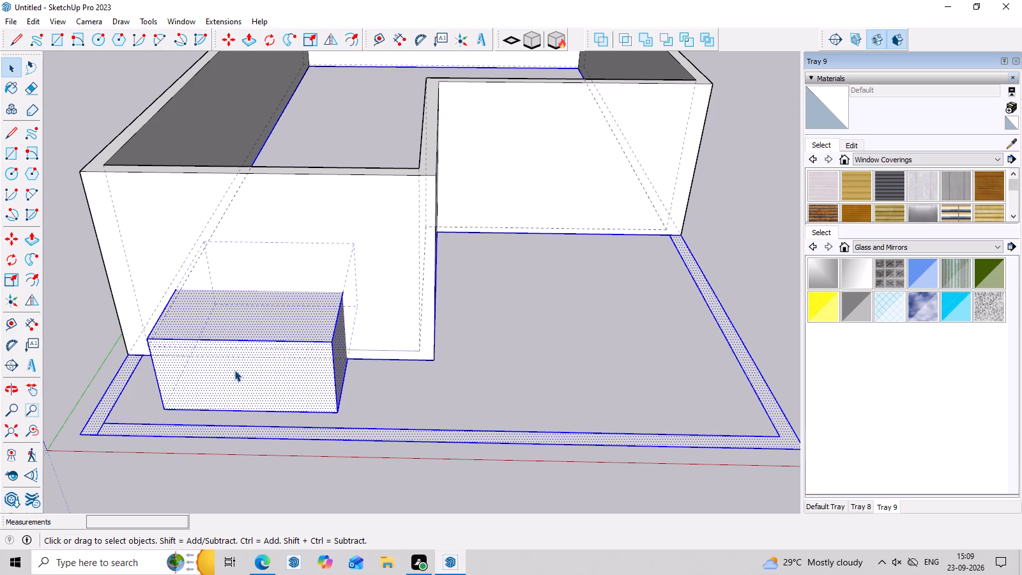
middle_click_drag(292, 387, 449, 4)
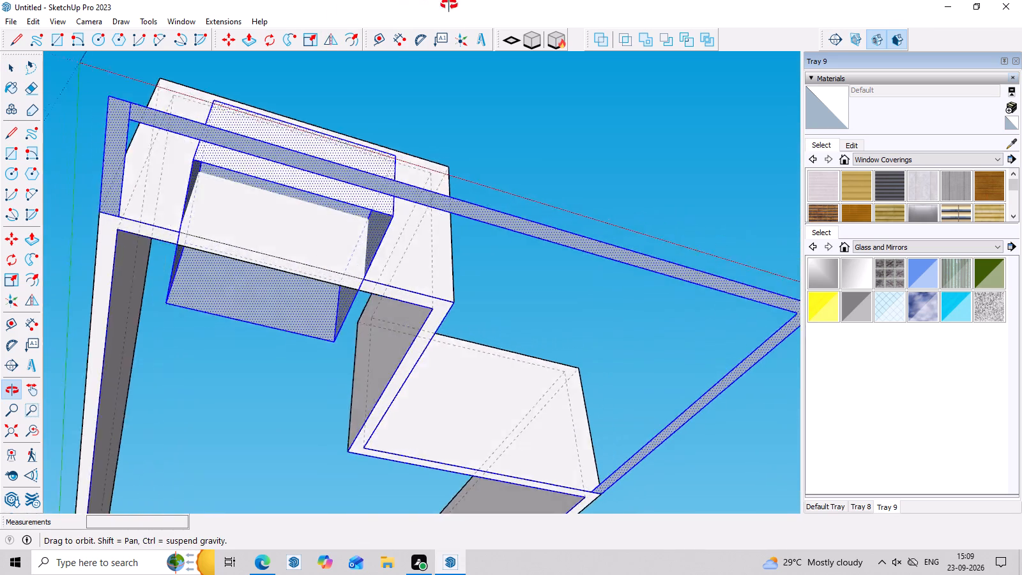
middle_click_drag(449, 4, 326, 493)
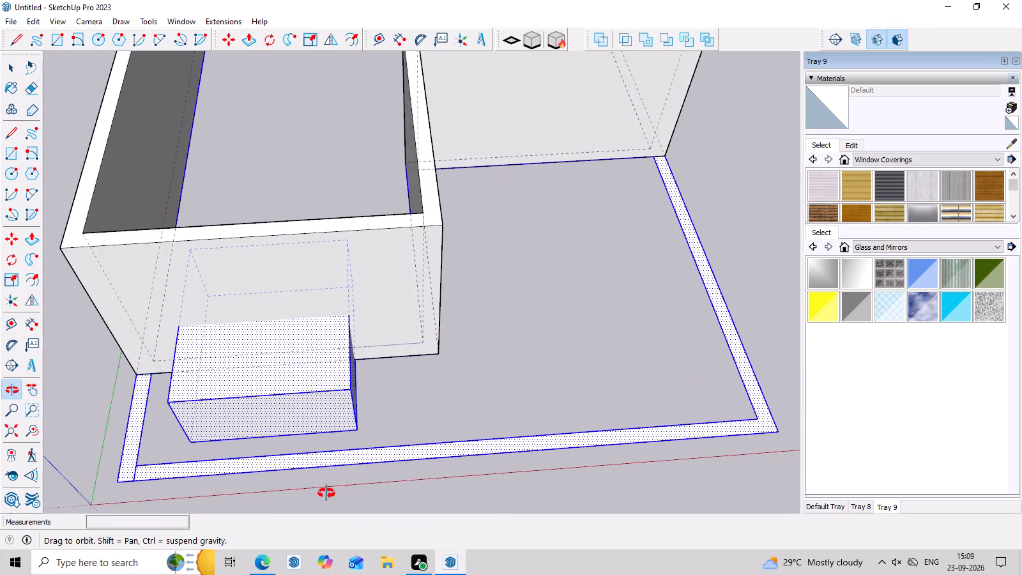
middle_click_drag(326, 493, 397, 353)
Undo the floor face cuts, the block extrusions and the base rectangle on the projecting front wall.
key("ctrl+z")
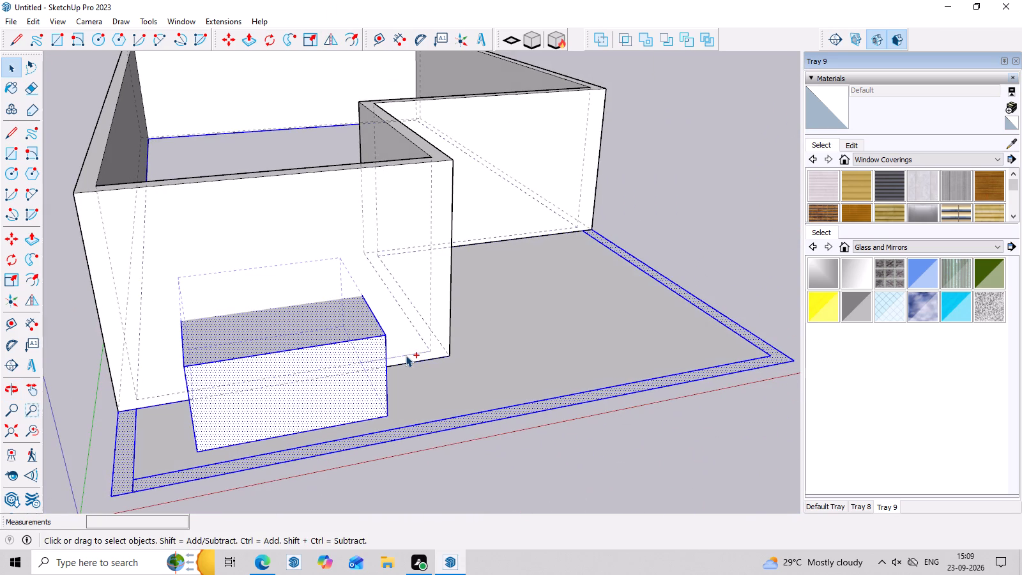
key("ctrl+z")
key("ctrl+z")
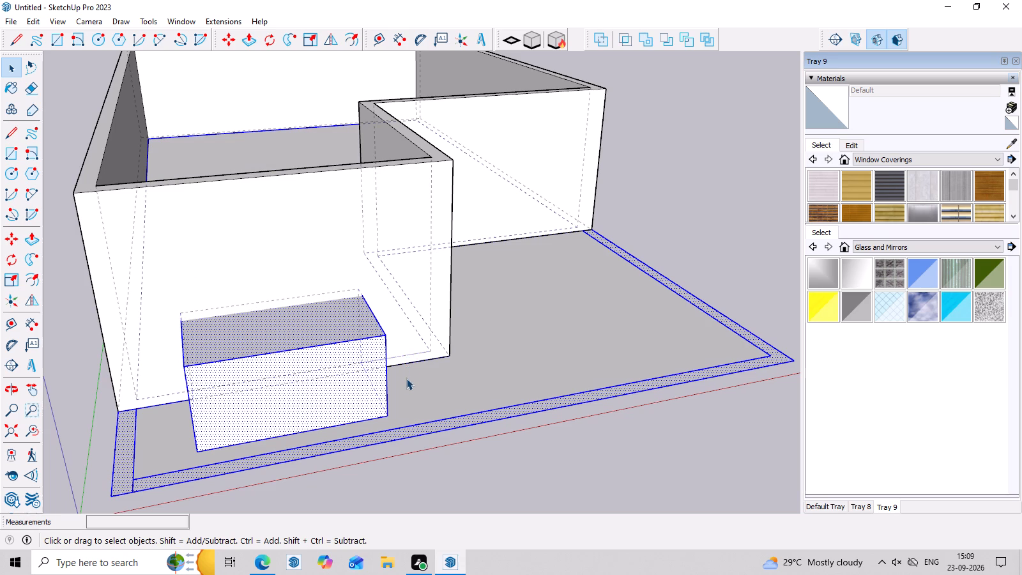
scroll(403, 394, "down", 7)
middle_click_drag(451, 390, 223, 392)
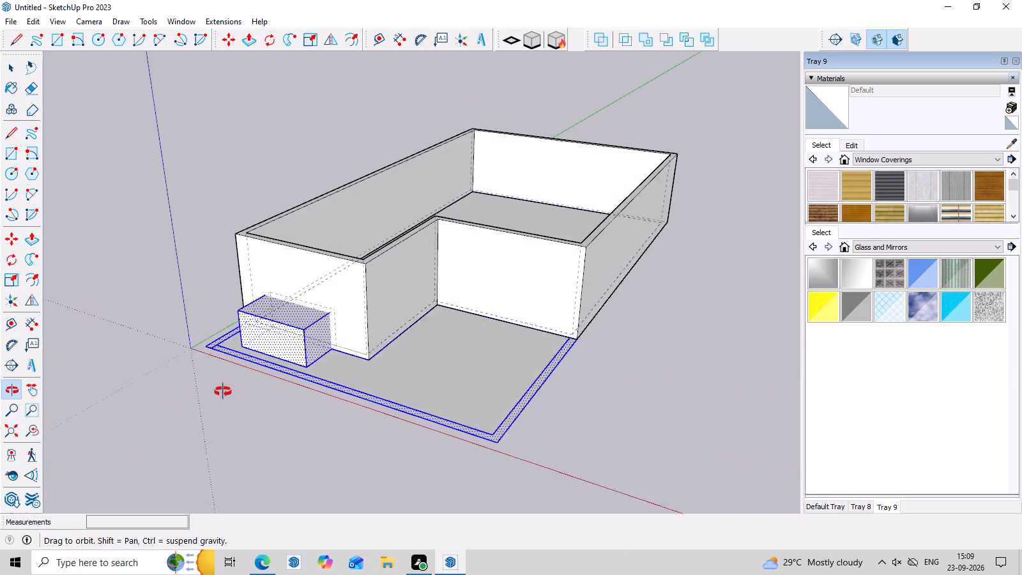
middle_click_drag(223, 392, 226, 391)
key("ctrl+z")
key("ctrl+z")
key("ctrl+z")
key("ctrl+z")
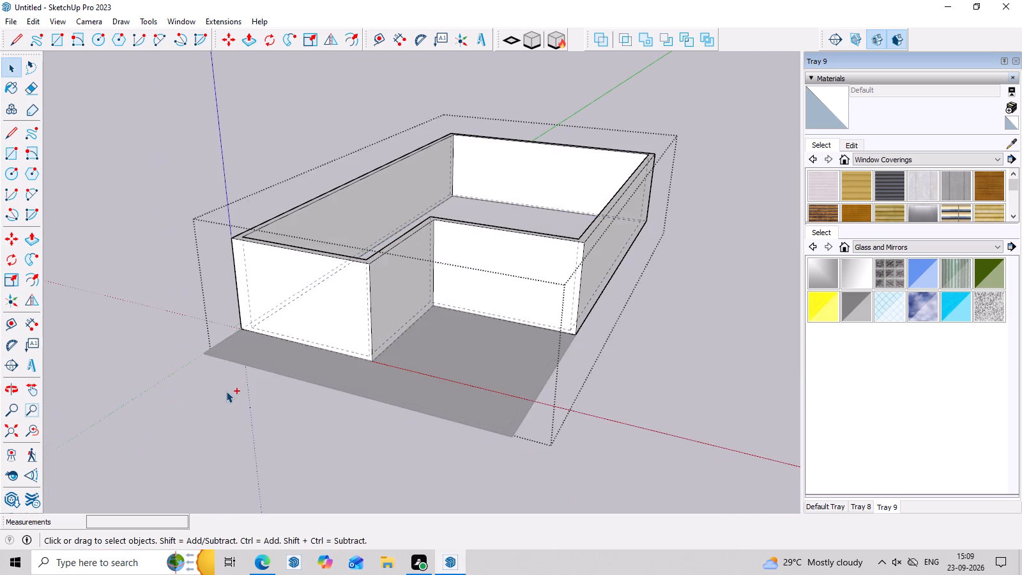
Undo the earlier wall work back to the flat floor plan outline with its construction guides.
key("ctrl+z")
key("ctrl+z")
key("ctrl+z")
key("ctrl+z")
key("ctrl+z")
key("ctrl+z")
key("ctrl+z")
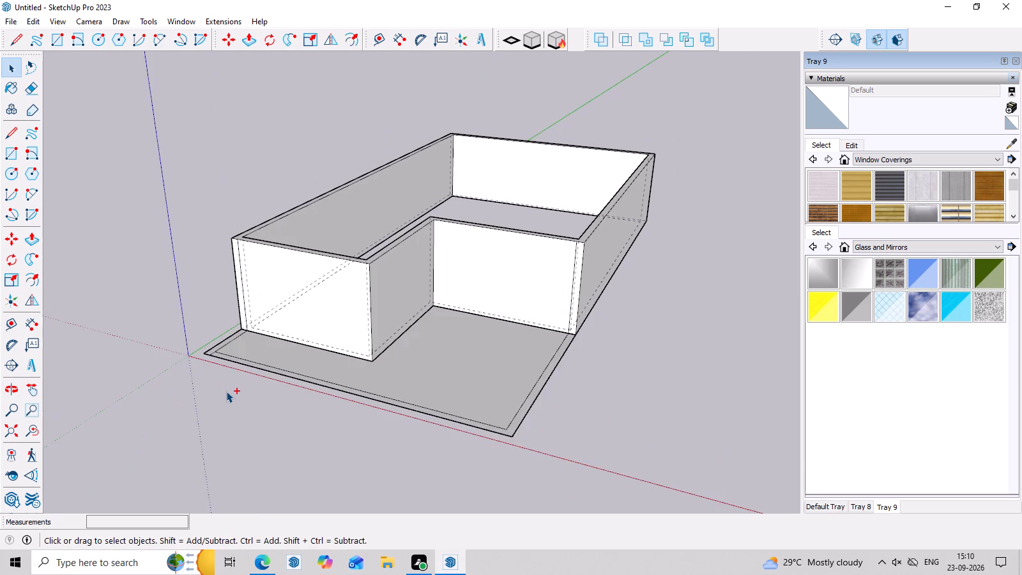
key("ctrl+z")
key("ctrl+z")
key("ctrl+z")
key("ctrl+z")
key("ctrl+z")
key("ctrl+z")
key("ctrl+z")
key("ctrl+z")
key("ctrl+z")
key("ctrl+z")
key("ctrl+z")
Erase the plot's side and front outline edges and the front pair of guides outside the stepped house footprint.
scroll(260, 310, "down", 3)
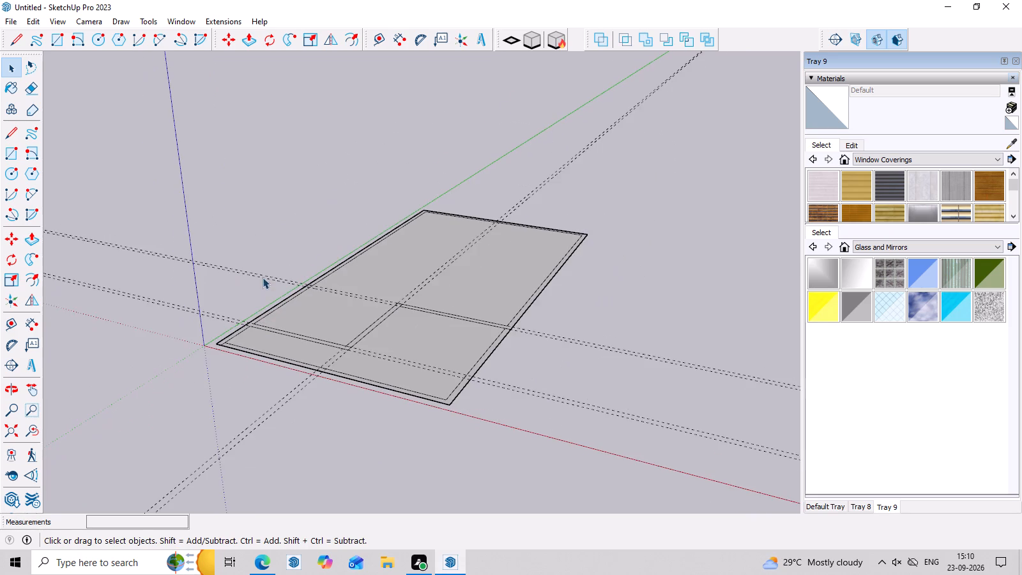
middle_click_drag(268, 291, 458, 444)
double_click(544, 250)
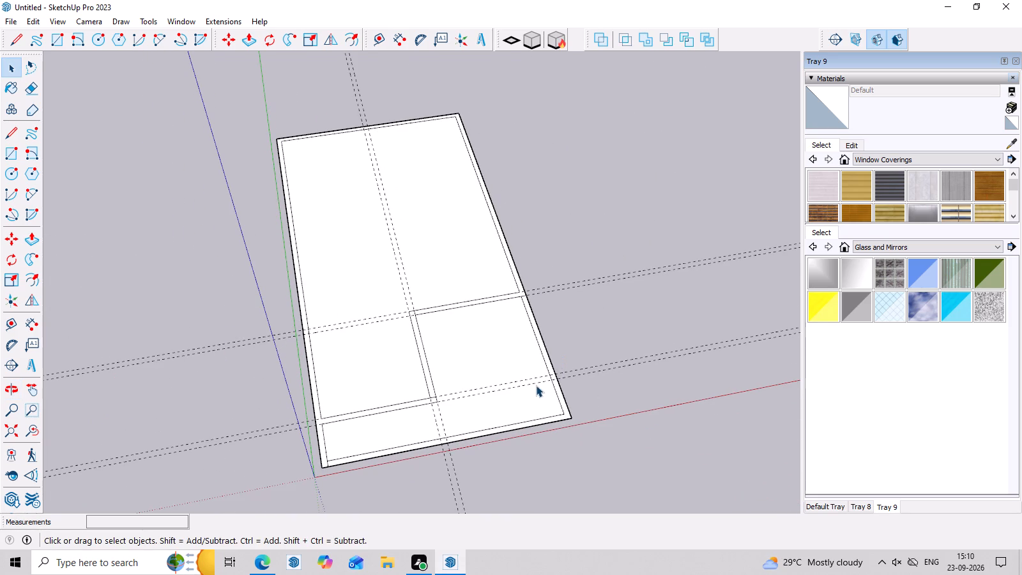
key("e")
left_click_drag(550, 337, 491, 459)
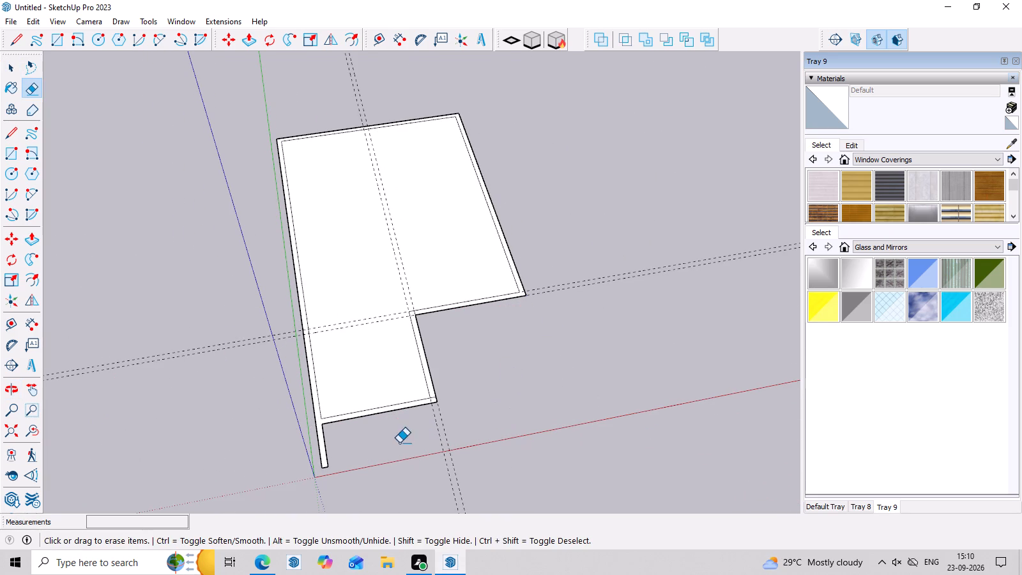
Draw a 9" line across the side wall where the projecting front stub meets the front wall's corner.
left_click_drag(371, 446, 284, 454)
key("ctrl+z")
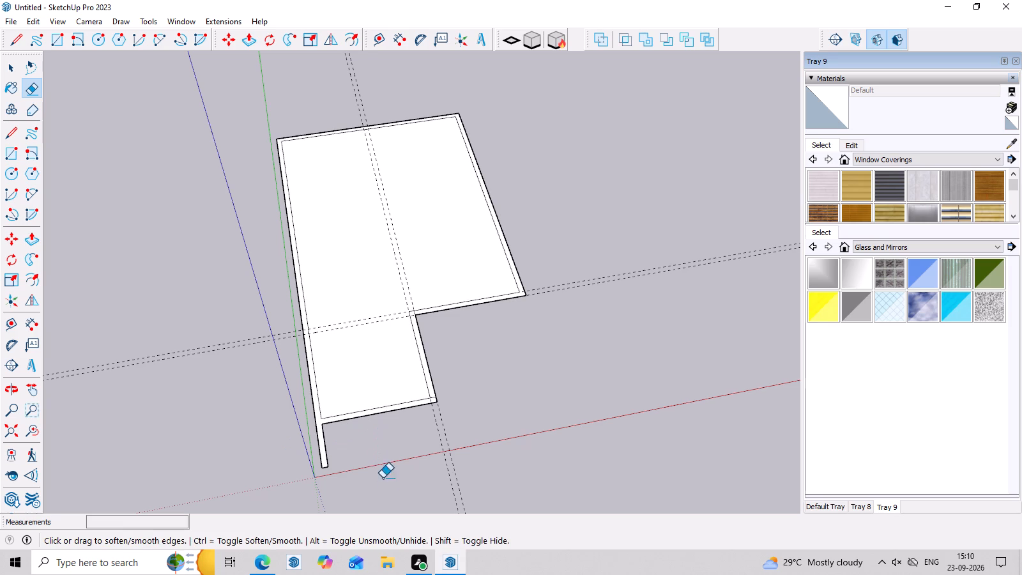
key("l")
scroll(319, 407, "up", 3)
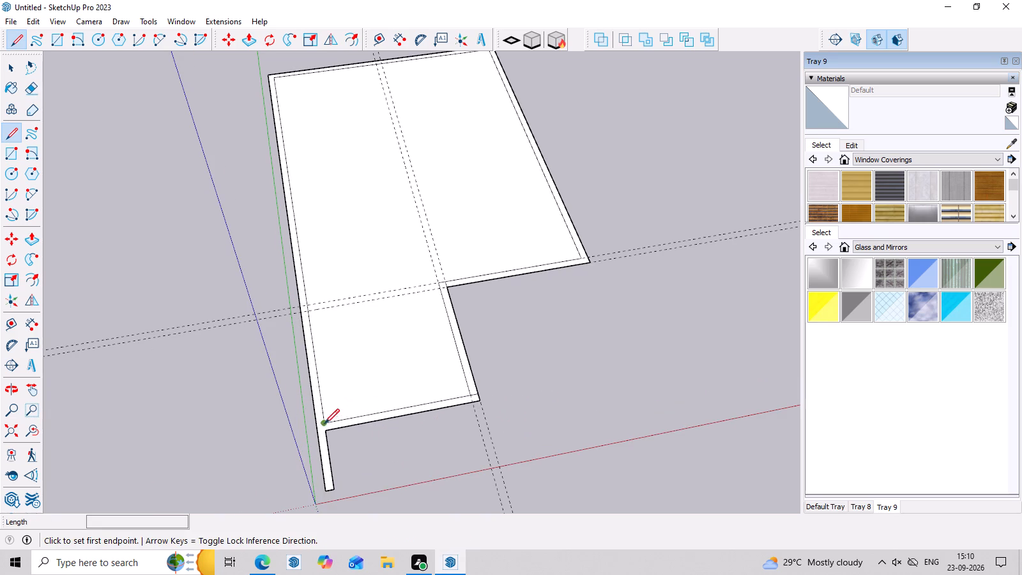
left_click(324, 430)
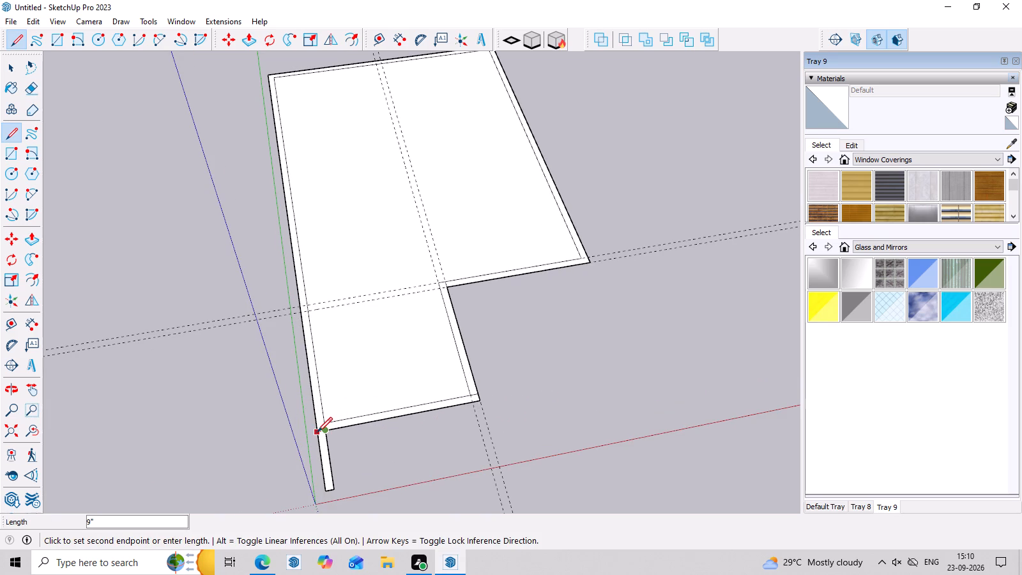
left_click(317, 432)
key("Escape")
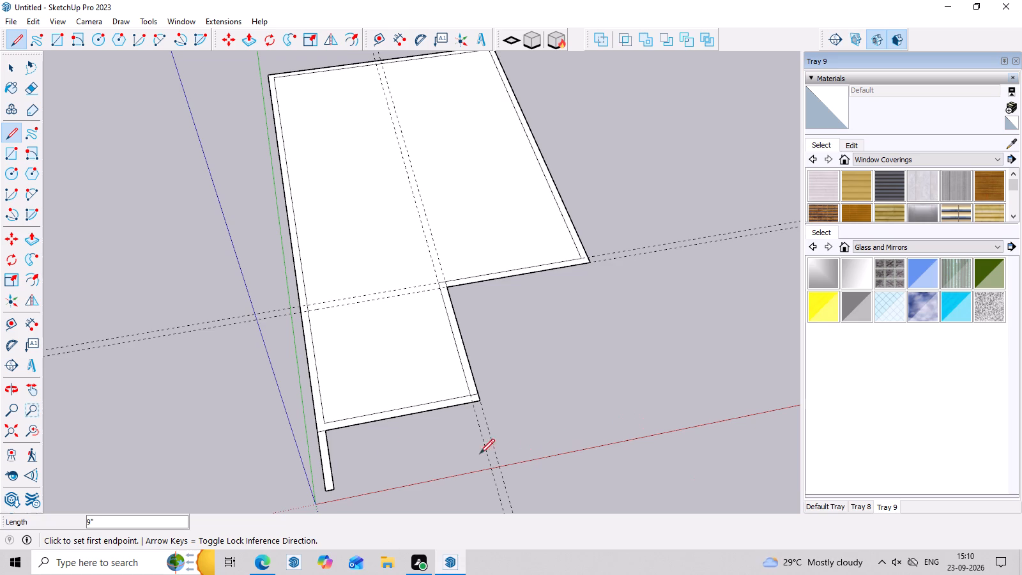
Erase the edges of the wall stub projecting in front of the house footprint.
key("Escape")
type("TR")
key("space")
key("e")
left_click_drag(349, 457, 297, 467)
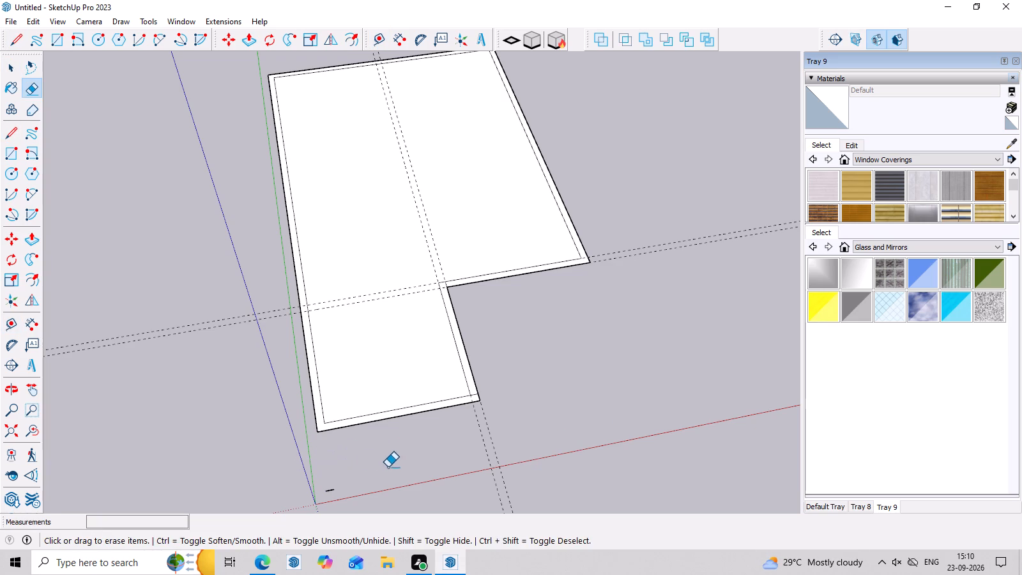
scroll(391, 466, "down", 2)
left_click_drag(342, 482, 340, 505)
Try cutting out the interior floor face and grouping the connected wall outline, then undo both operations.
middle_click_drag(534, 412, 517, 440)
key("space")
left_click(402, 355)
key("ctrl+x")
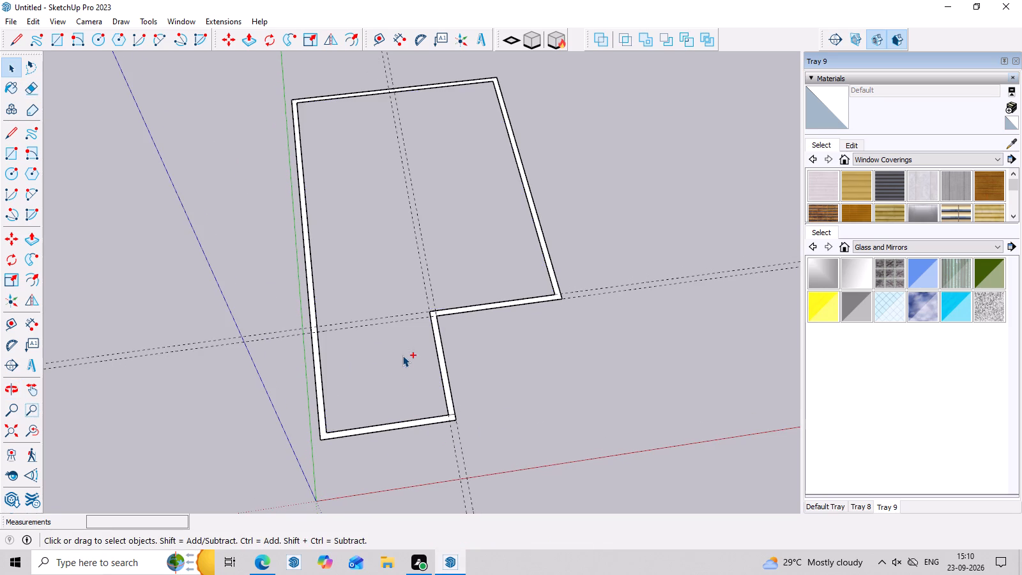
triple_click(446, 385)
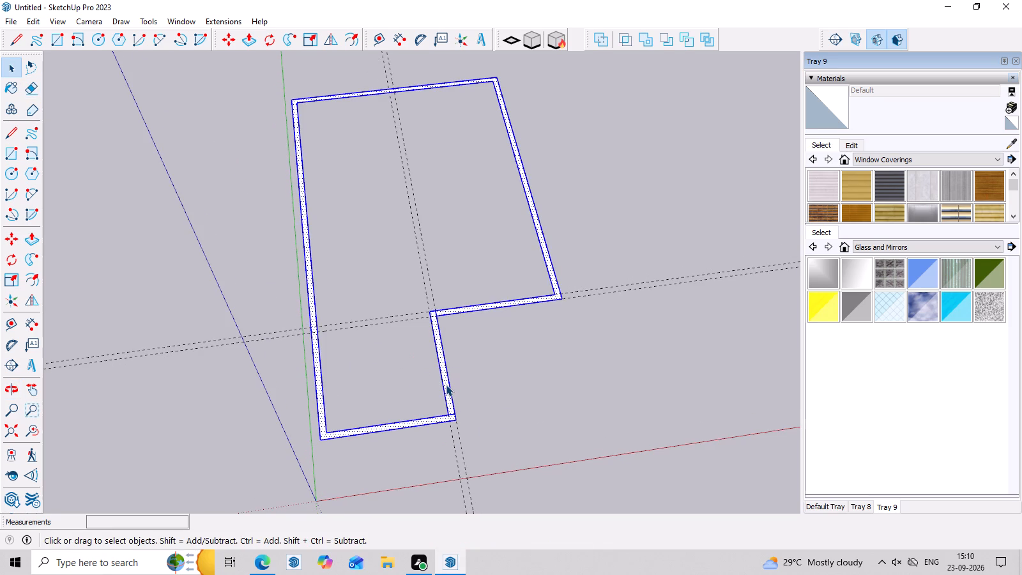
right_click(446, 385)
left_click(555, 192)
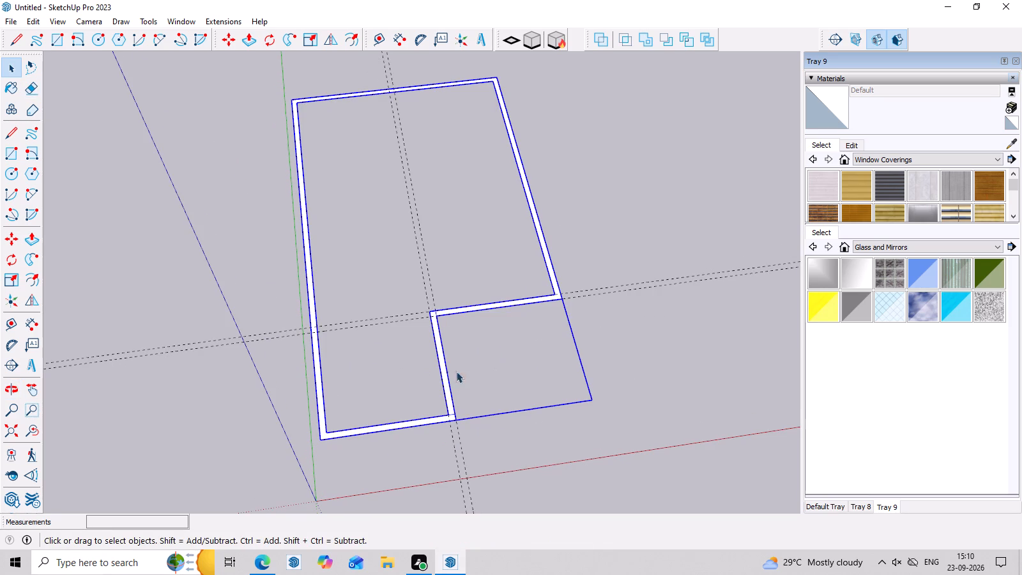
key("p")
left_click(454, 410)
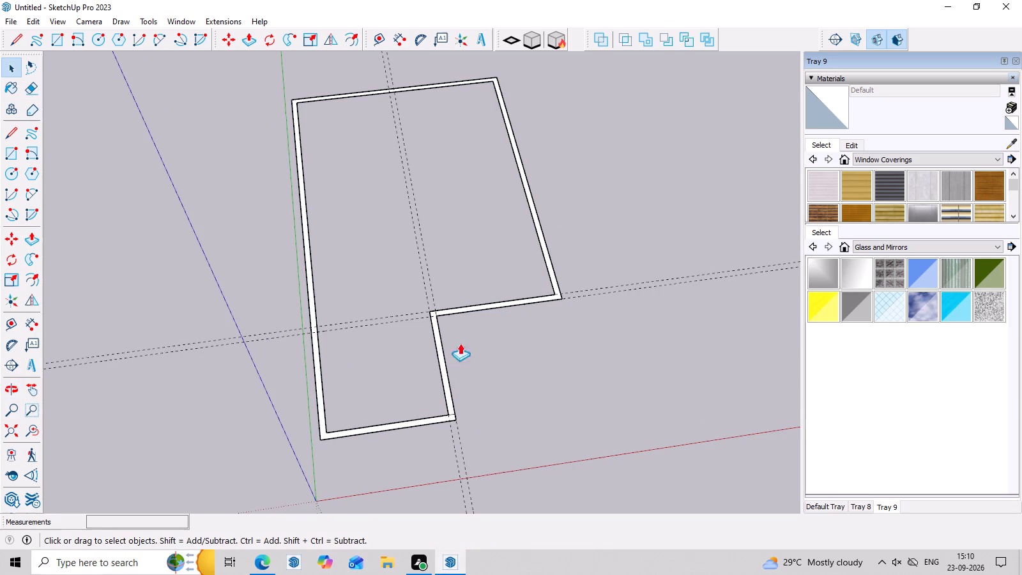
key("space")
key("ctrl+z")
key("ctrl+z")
Cut out the interior floor face, leaving only the 9" wall outline.
left_click(415, 364)
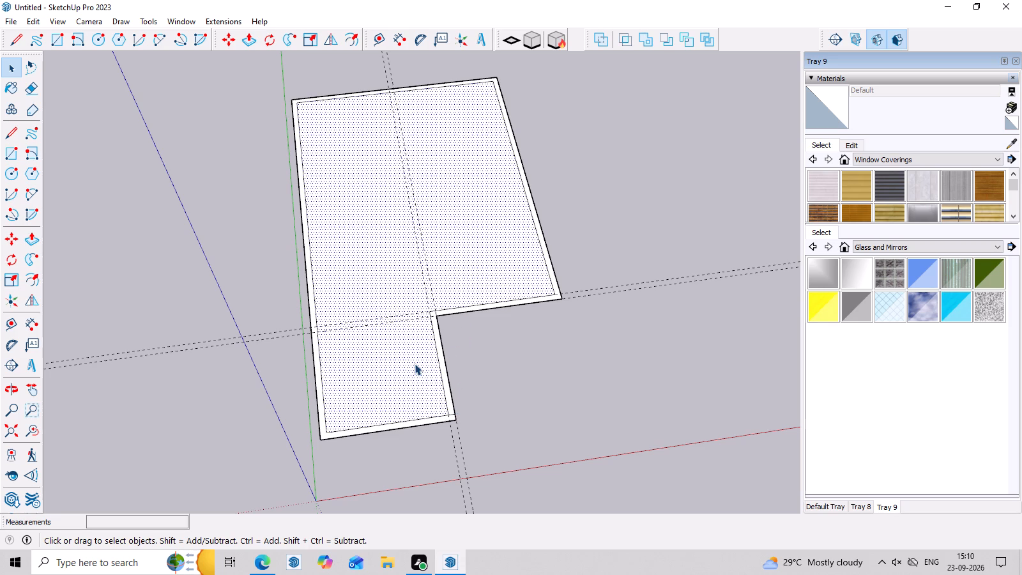
key("ctrl+x")
Erase the short dividing edges across the wall faces at the recessed corner and the front wall's corner.
left_click(446, 381)
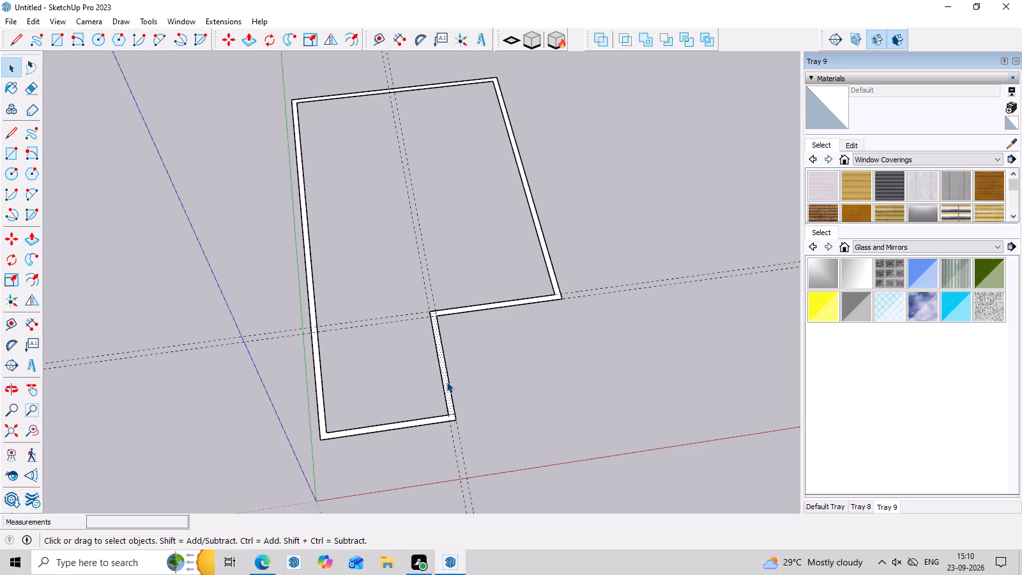
triple_click(446, 381)
left_click(446, 381)
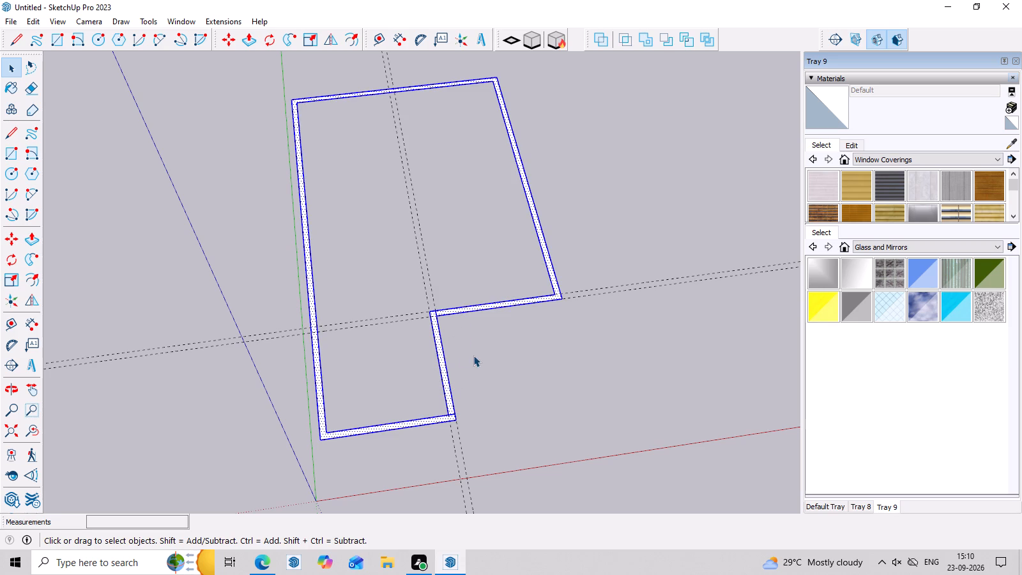
left_click(473, 355)
scroll(452, 305, "up", 6)
left_click(422, 349)
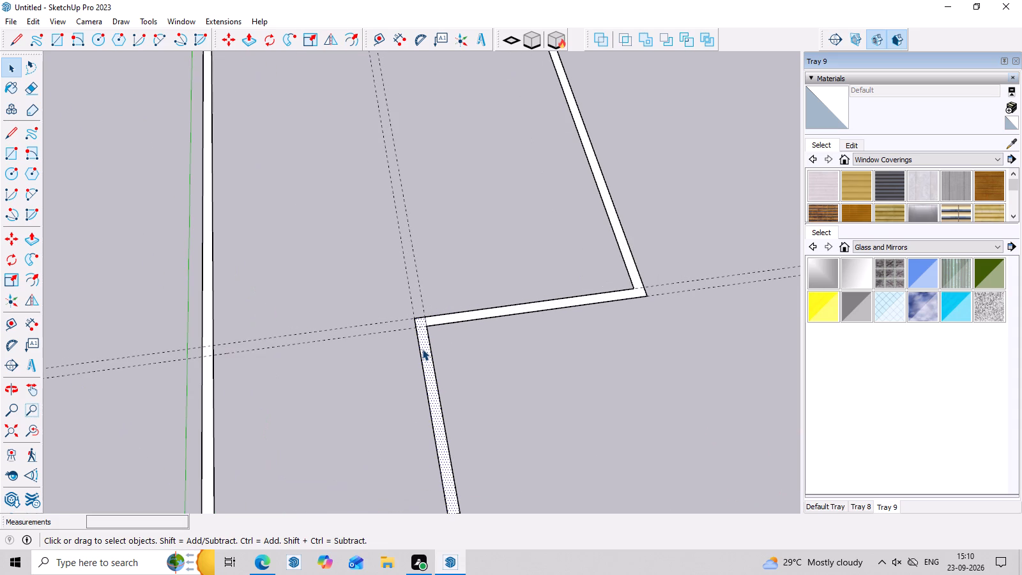
triple_click(422, 349)
scroll(433, 300, "up", 2)
left_click(446, 375)
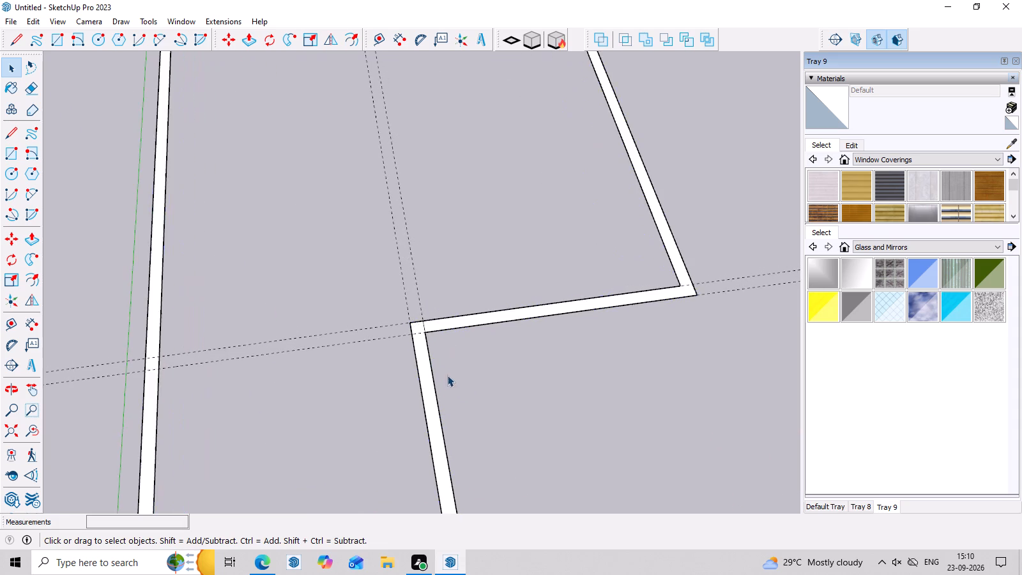
scroll(433, 333, "up", 6)
key("e")
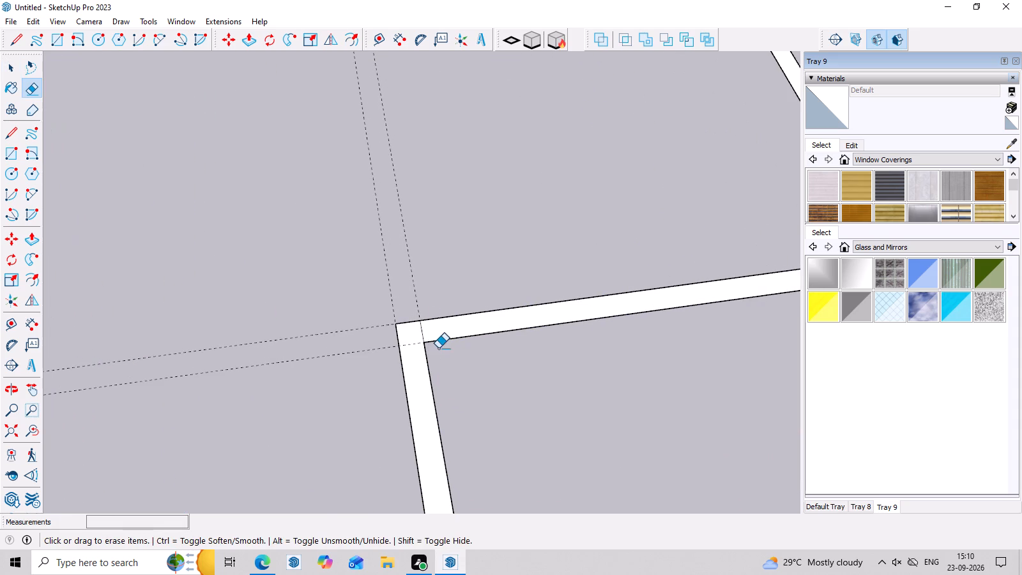
left_click(422, 330)
scroll(448, 337, "down", 9)
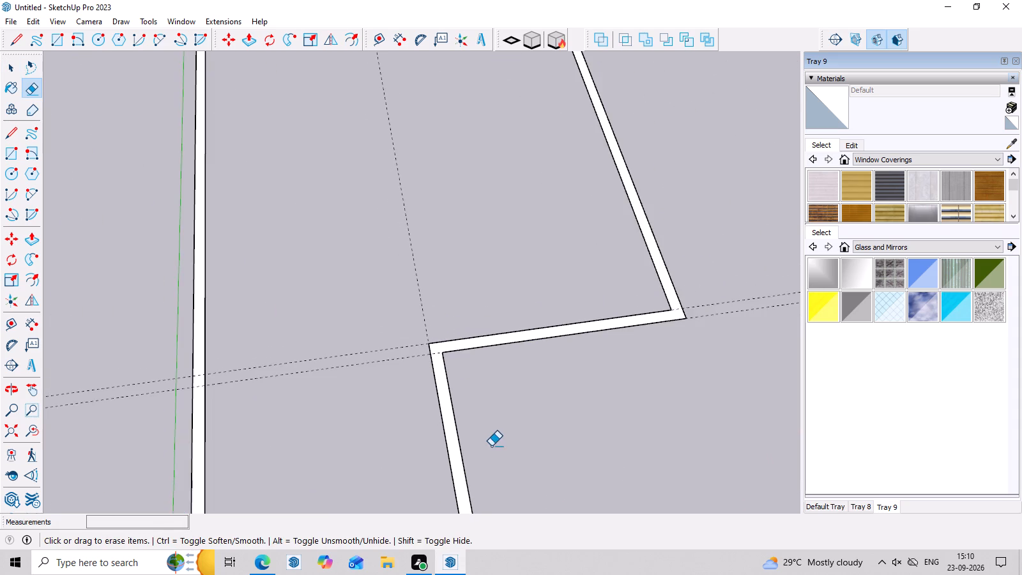
scroll(491, 446, "down", 5)
middle_click_drag(506, 439, 484, 337)
scroll(454, 481, "up", 6)
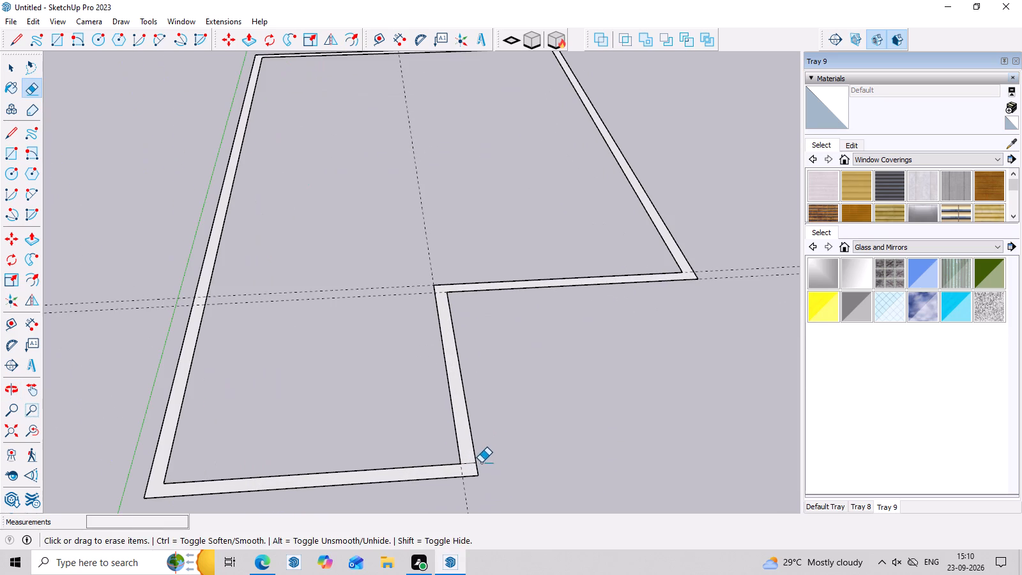
left_click(469, 461)
Delete all construction guides from the model.
left_click(34, 24)
left_click(75, 142)
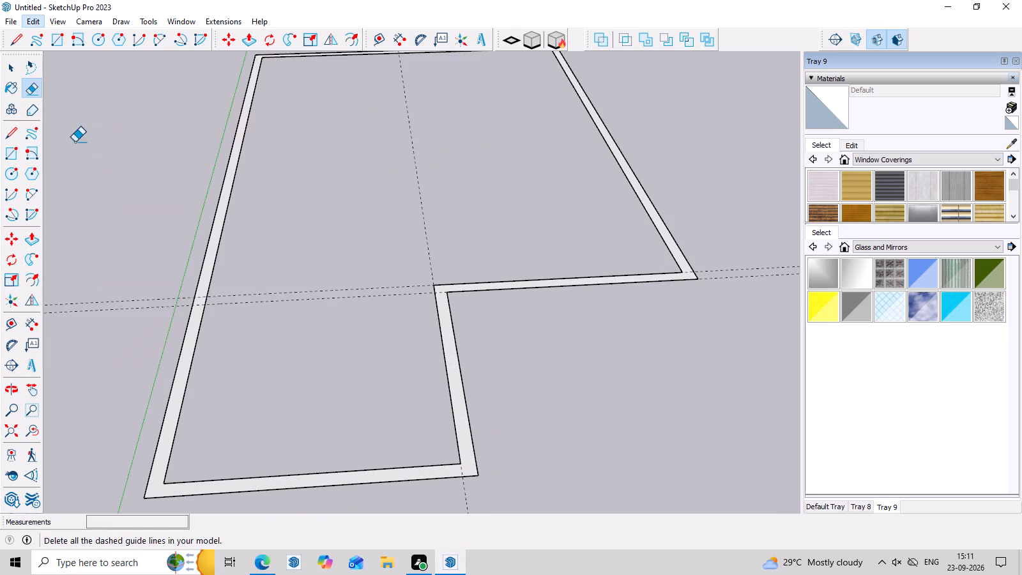
Push/Pull the stepped wall outline up to a height of 10'.
scroll(473, 237, "down", 6)
middle_click_drag(587, 295, 581, 410)
key("space")
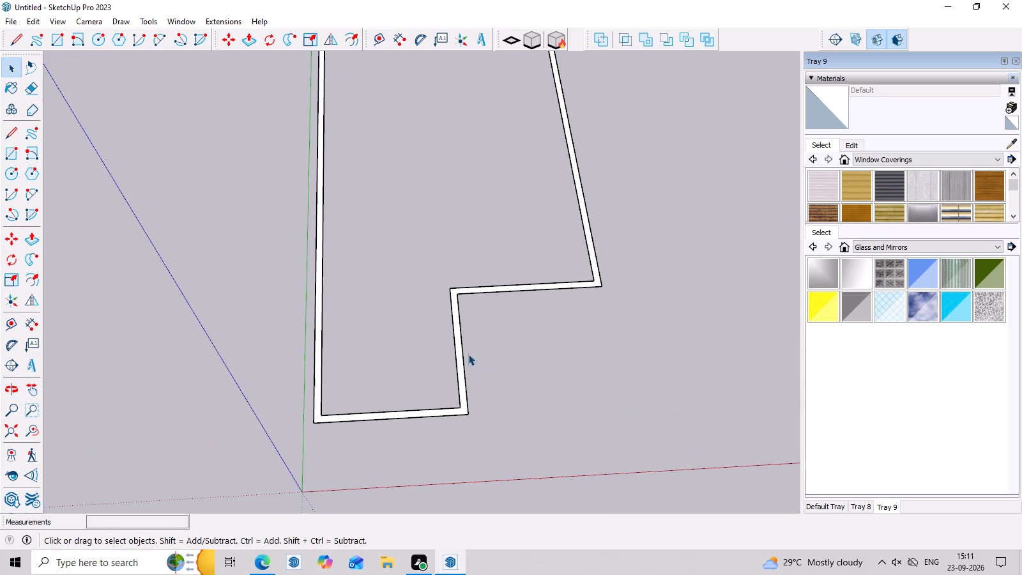
key("p")
left_click(462, 393)
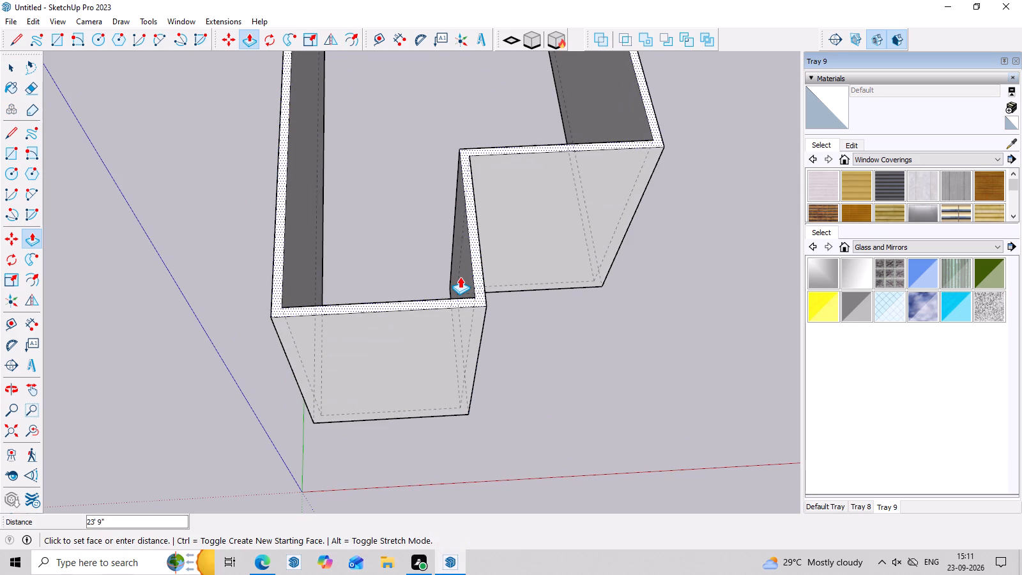
type("10'")
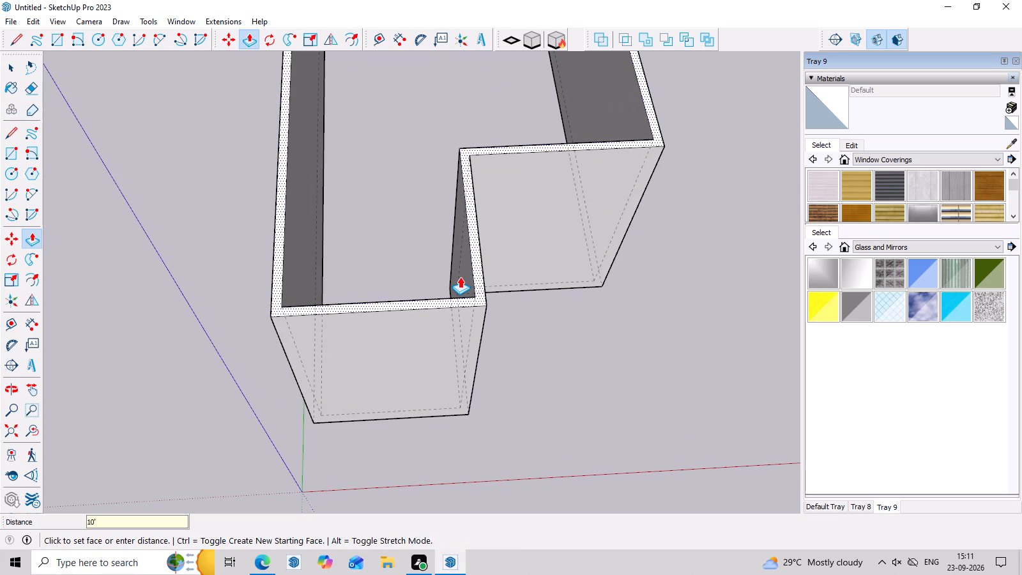
key("Return")
Make all the connected wall geometry into a group.
middle_click_drag(512, 347, 514, 167)
key("space")
triple_click(418, 348)
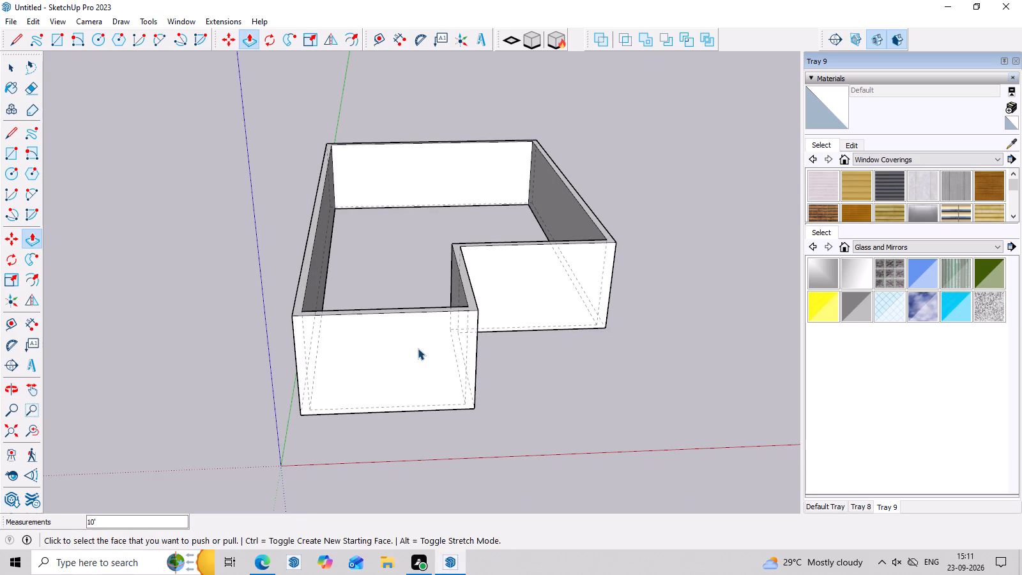
left_click(418, 348)
right_click(418, 348)
left_click(478, 159)
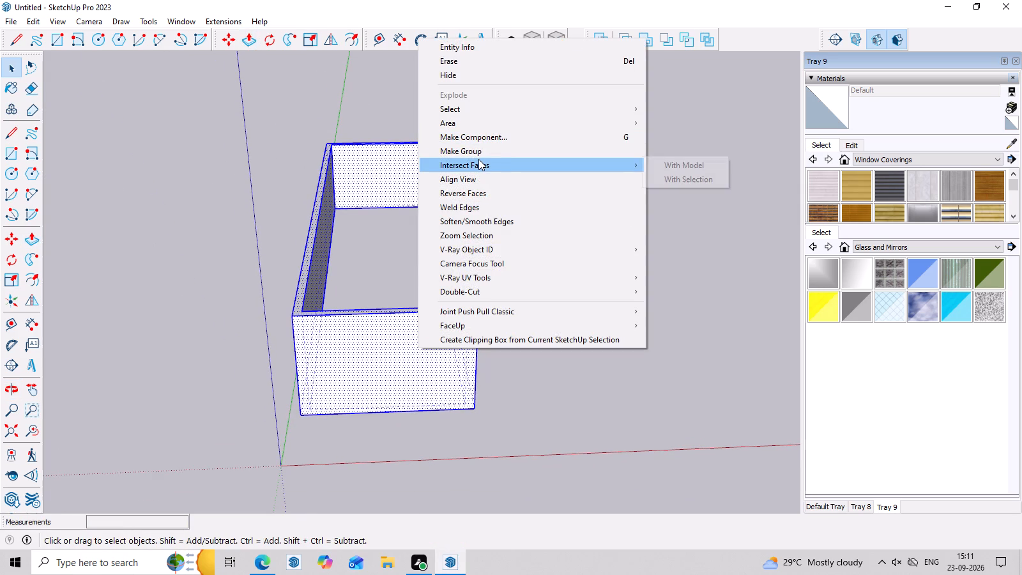
left_click(478, 150)
Examine the grouped walls from ground level and from above, checking the group's extents at the recessed corner.
middle_click_drag(517, 280, 402, 148)
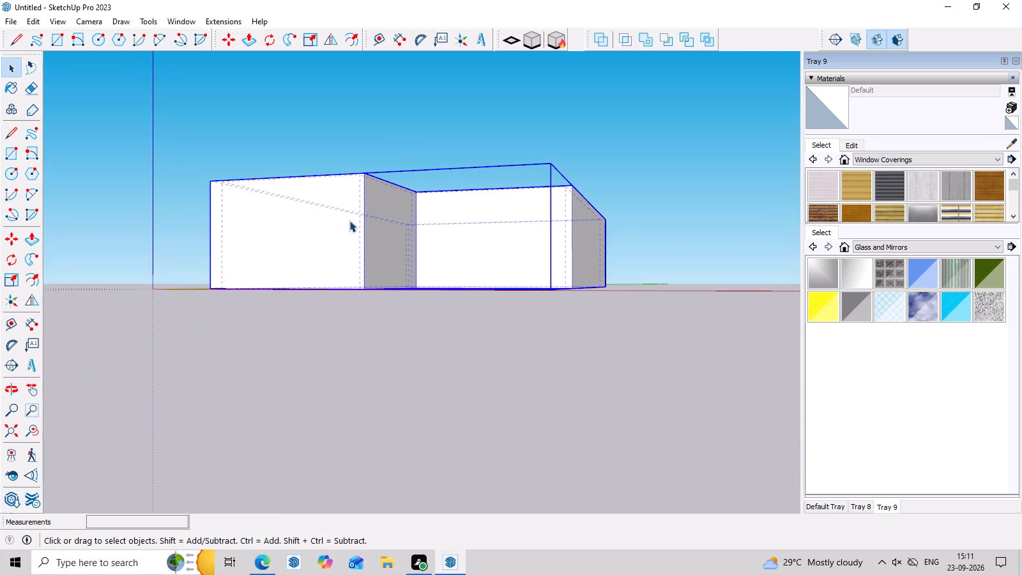
left_click(646, 245)
left_click(365, 245)
middle_click_drag(365, 245, 405, 390)
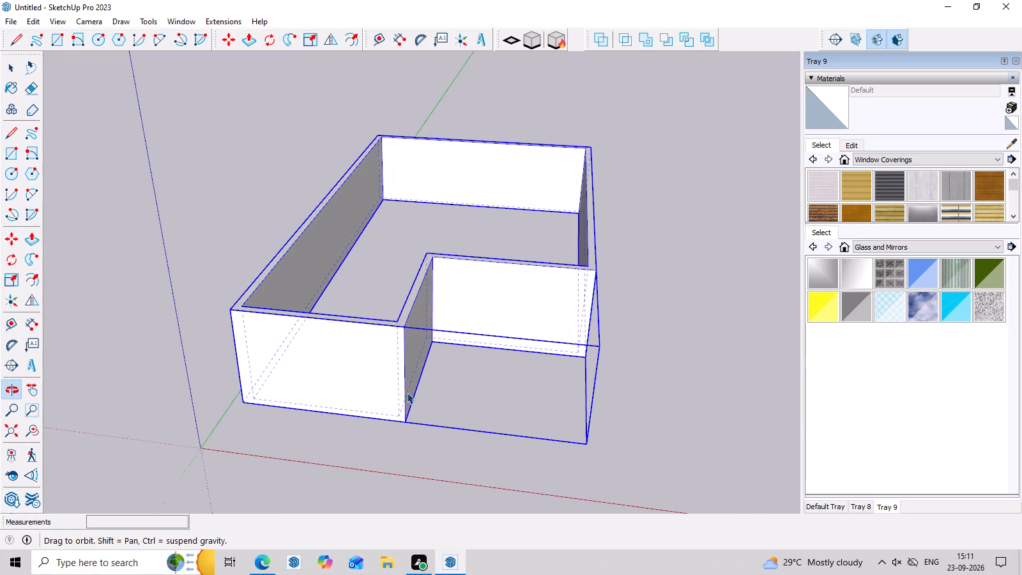
left_click(664, 358)
middle_click_drag(362, 372, 457, 384)
scroll(437, 403, "up", 2)
middle_click_drag(625, 417, 615, 422)
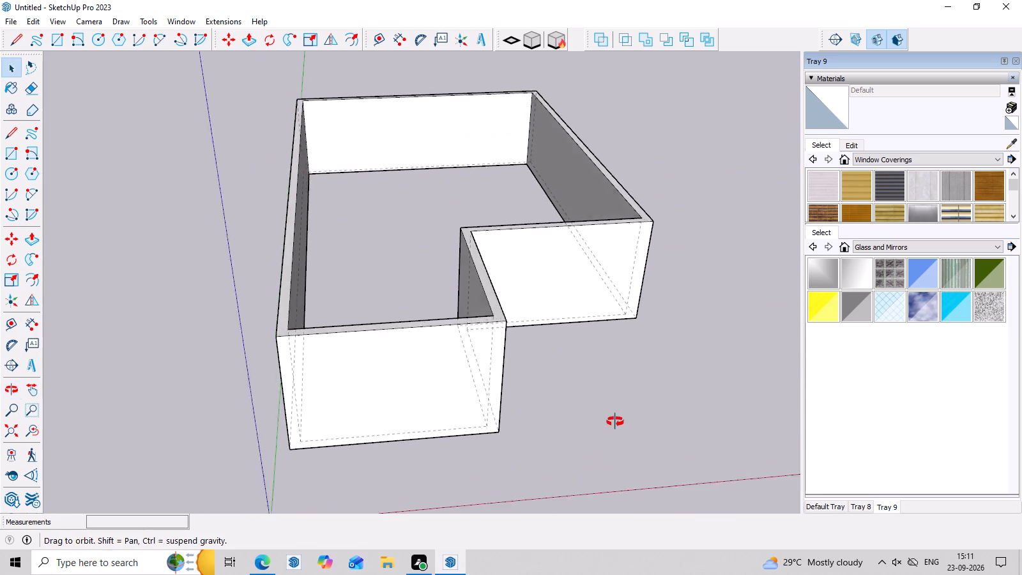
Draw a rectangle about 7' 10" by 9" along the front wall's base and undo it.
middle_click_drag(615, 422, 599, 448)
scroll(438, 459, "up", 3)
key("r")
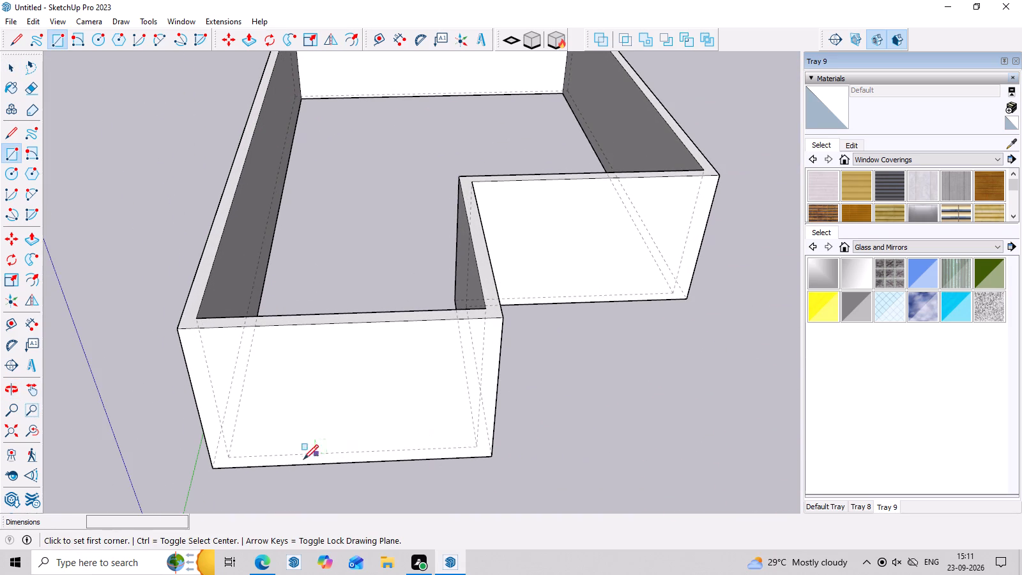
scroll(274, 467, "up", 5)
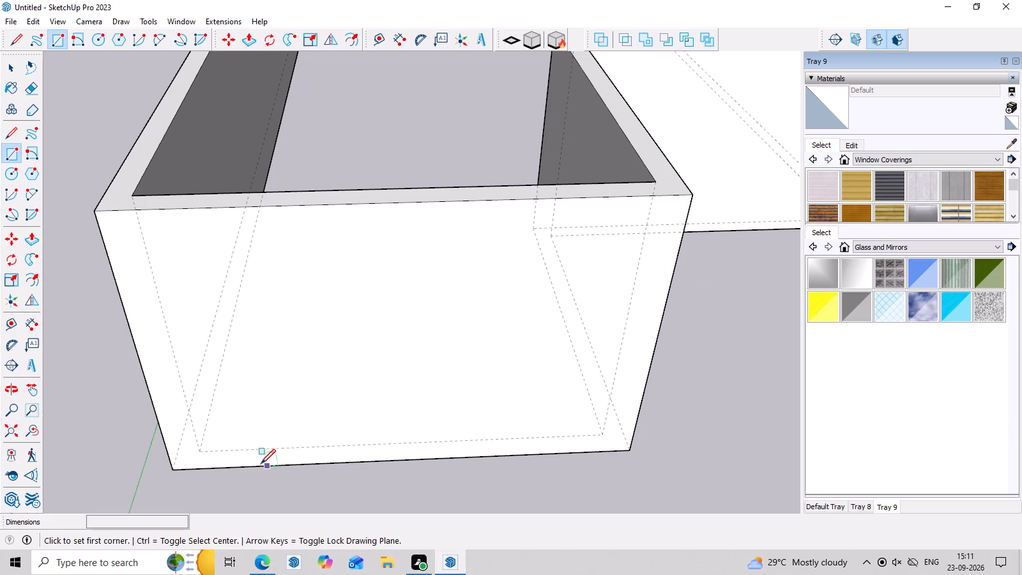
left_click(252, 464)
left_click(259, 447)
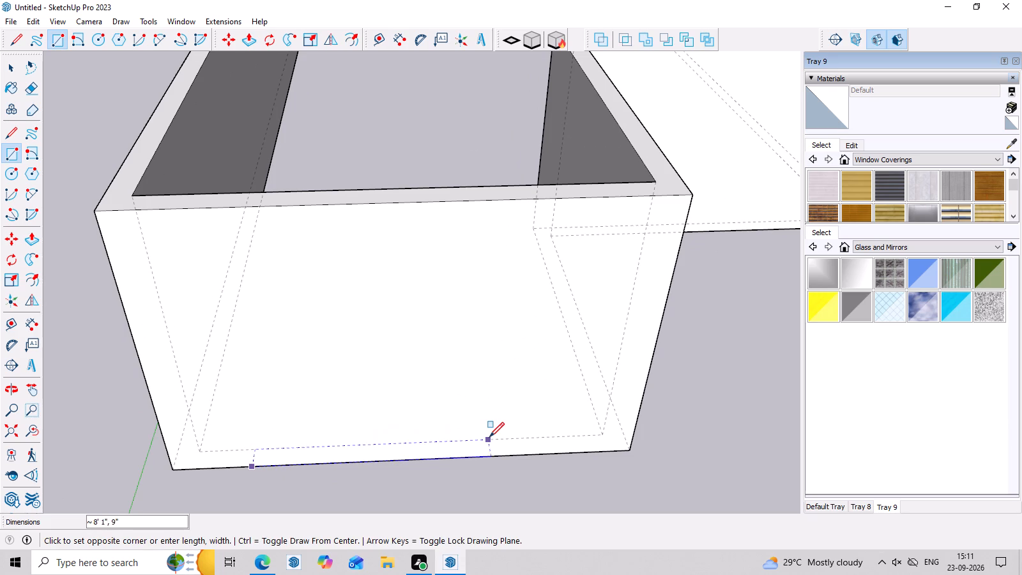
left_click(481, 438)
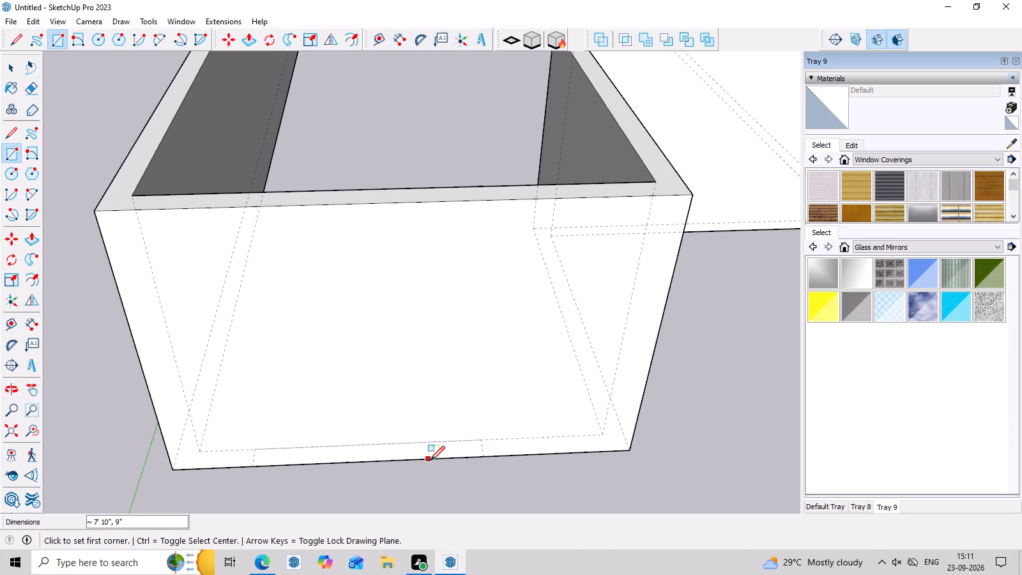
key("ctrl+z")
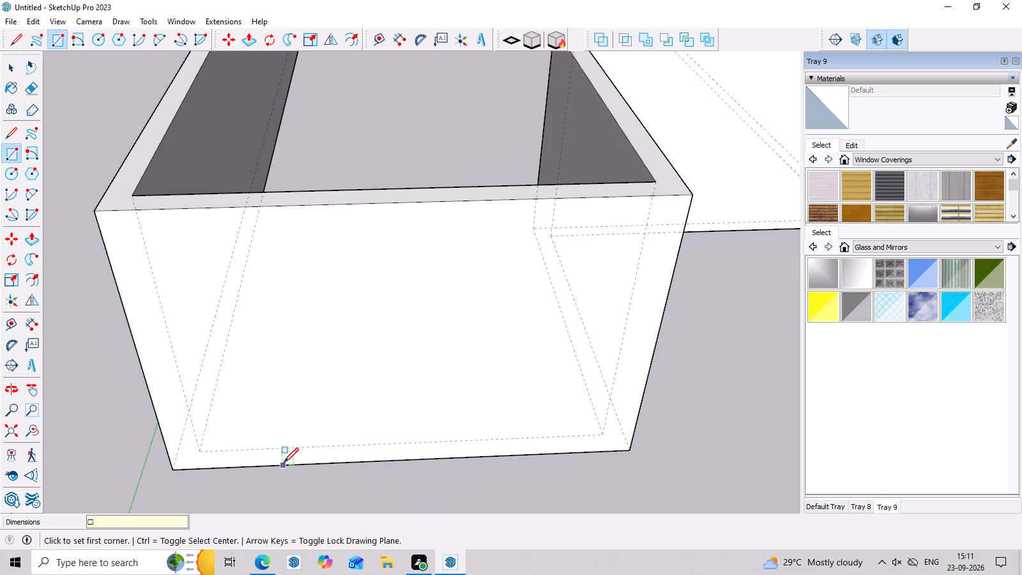
Draw a rectangle about 7' 7" by 9" along the base of the front wall.
left_click(284, 463)
left_click(286, 448)
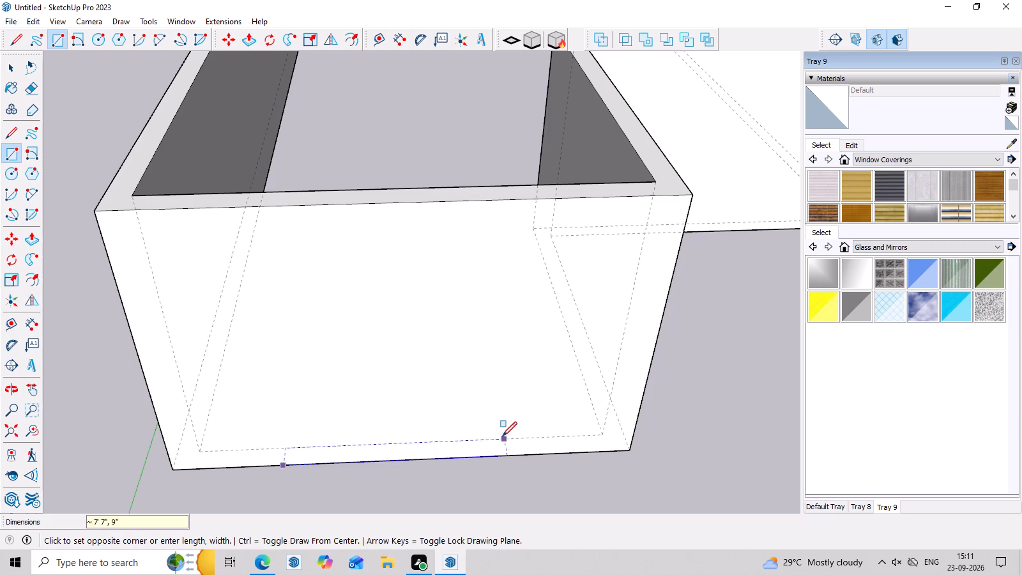
left_click(500, 436)
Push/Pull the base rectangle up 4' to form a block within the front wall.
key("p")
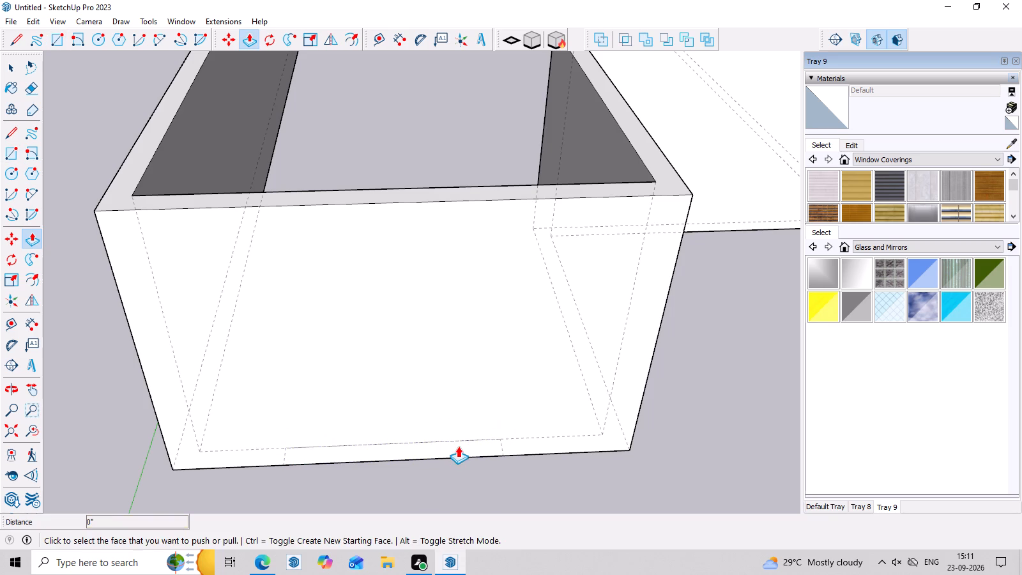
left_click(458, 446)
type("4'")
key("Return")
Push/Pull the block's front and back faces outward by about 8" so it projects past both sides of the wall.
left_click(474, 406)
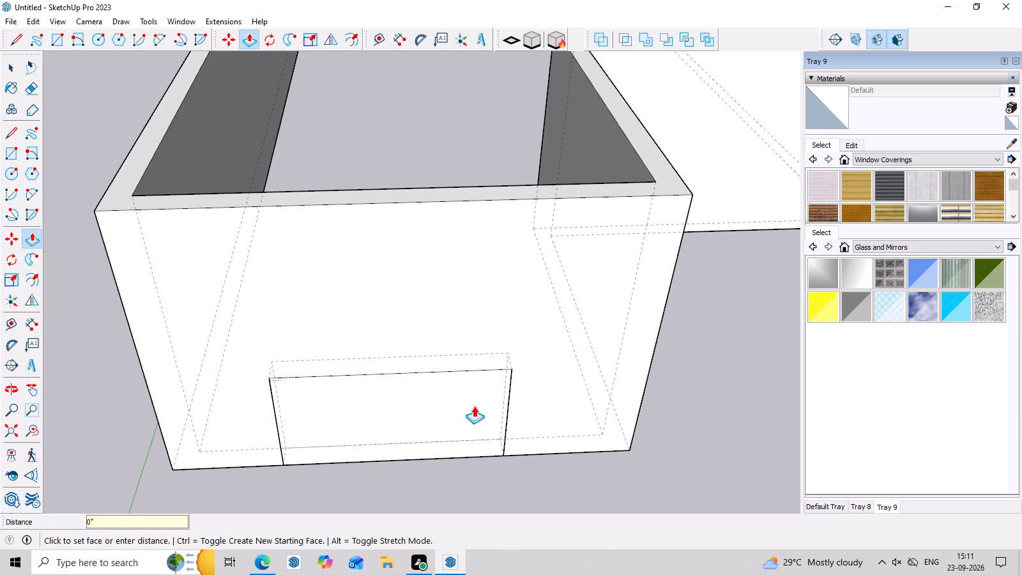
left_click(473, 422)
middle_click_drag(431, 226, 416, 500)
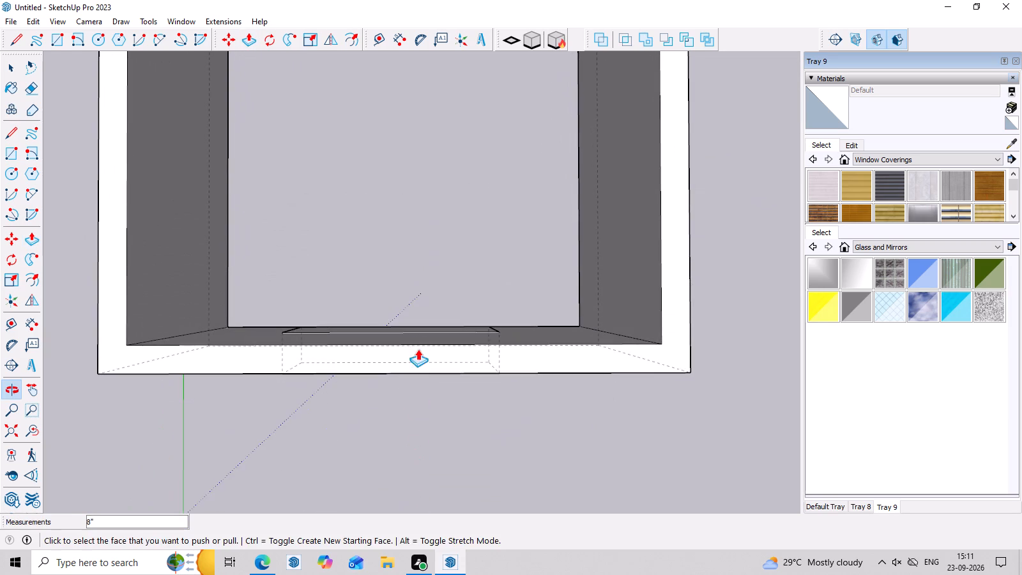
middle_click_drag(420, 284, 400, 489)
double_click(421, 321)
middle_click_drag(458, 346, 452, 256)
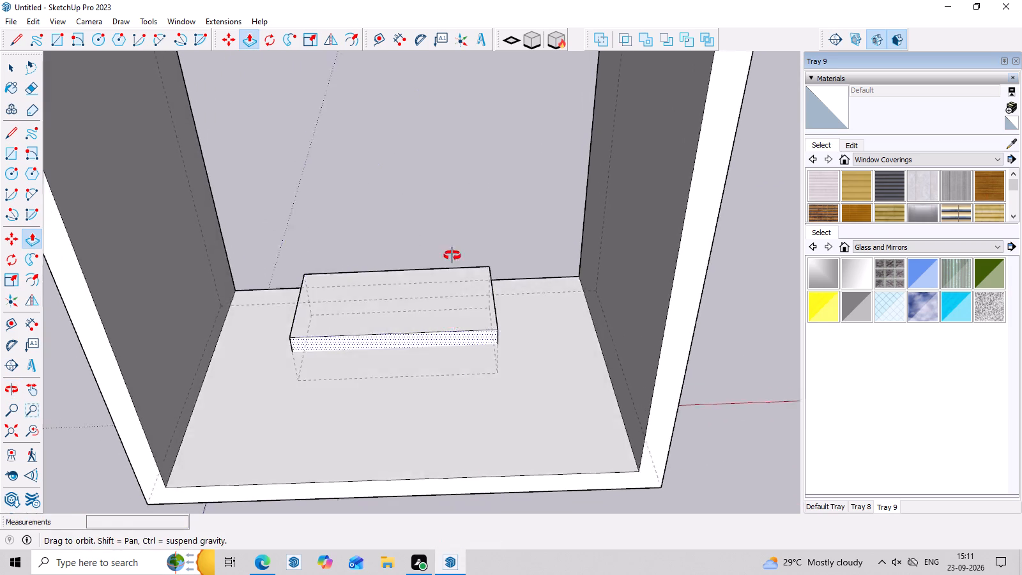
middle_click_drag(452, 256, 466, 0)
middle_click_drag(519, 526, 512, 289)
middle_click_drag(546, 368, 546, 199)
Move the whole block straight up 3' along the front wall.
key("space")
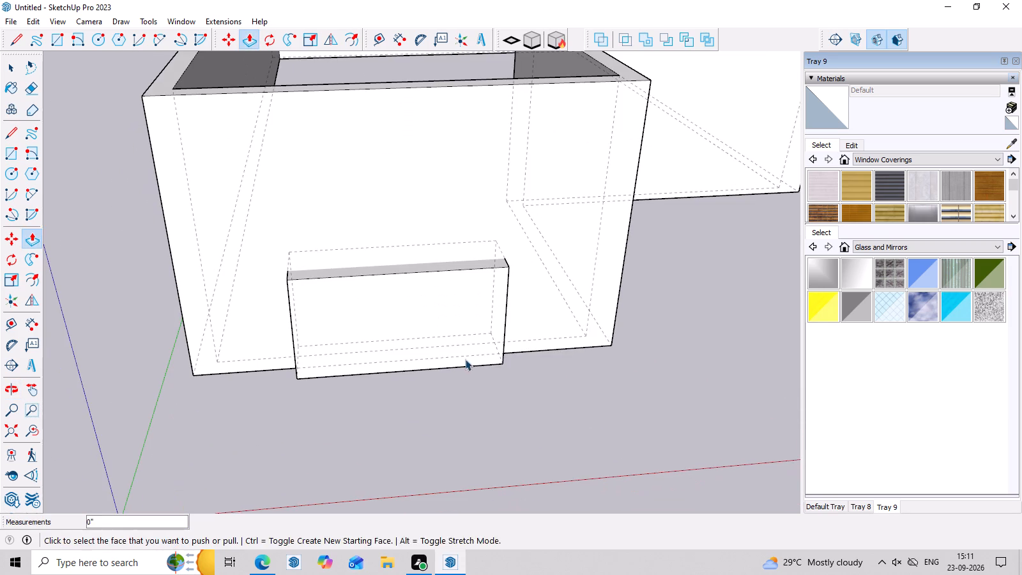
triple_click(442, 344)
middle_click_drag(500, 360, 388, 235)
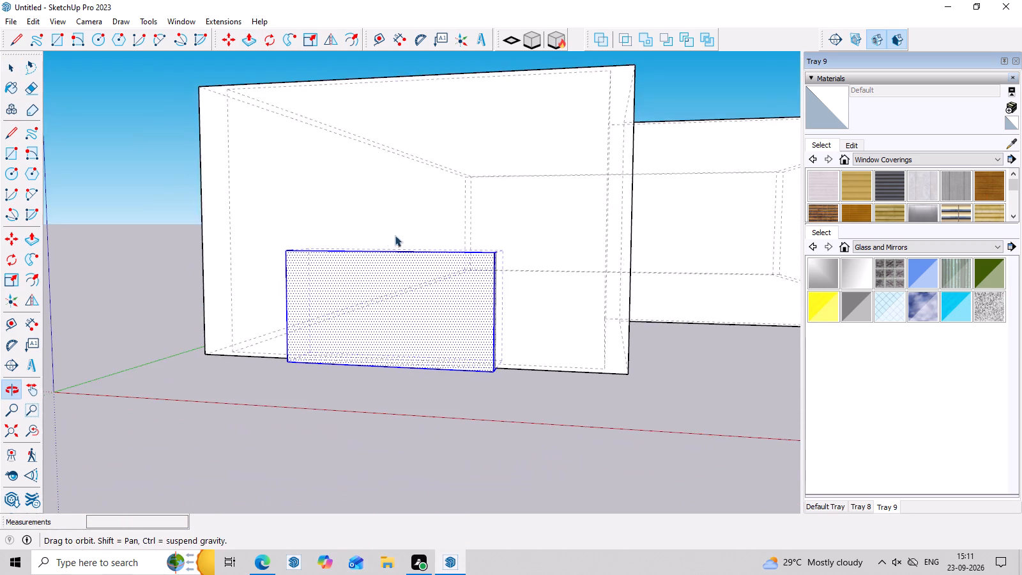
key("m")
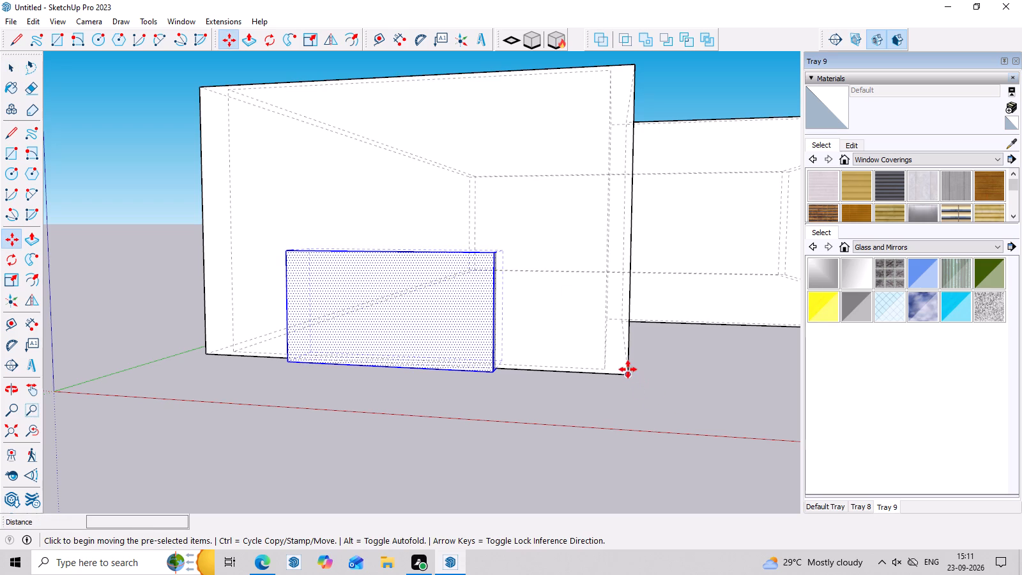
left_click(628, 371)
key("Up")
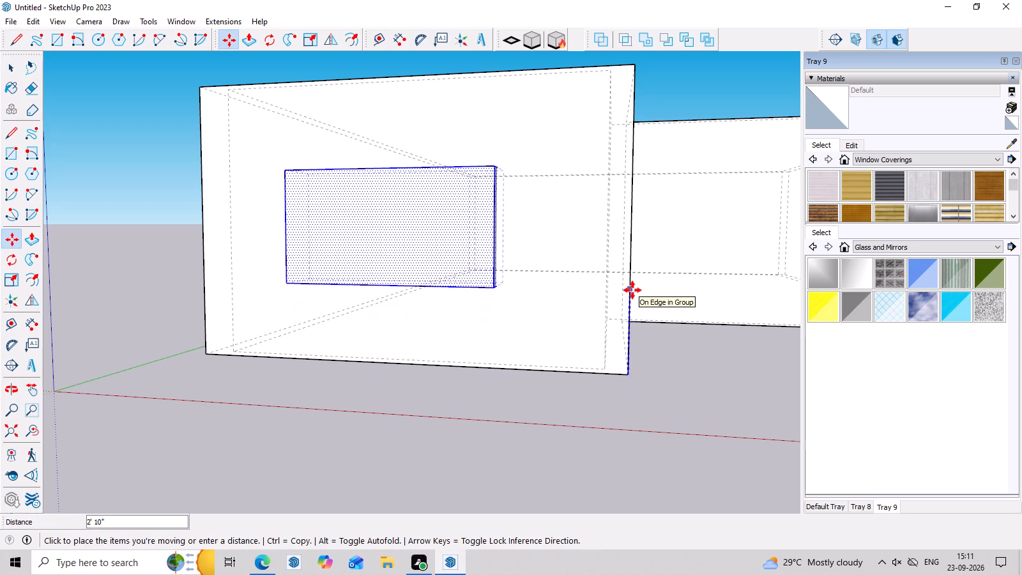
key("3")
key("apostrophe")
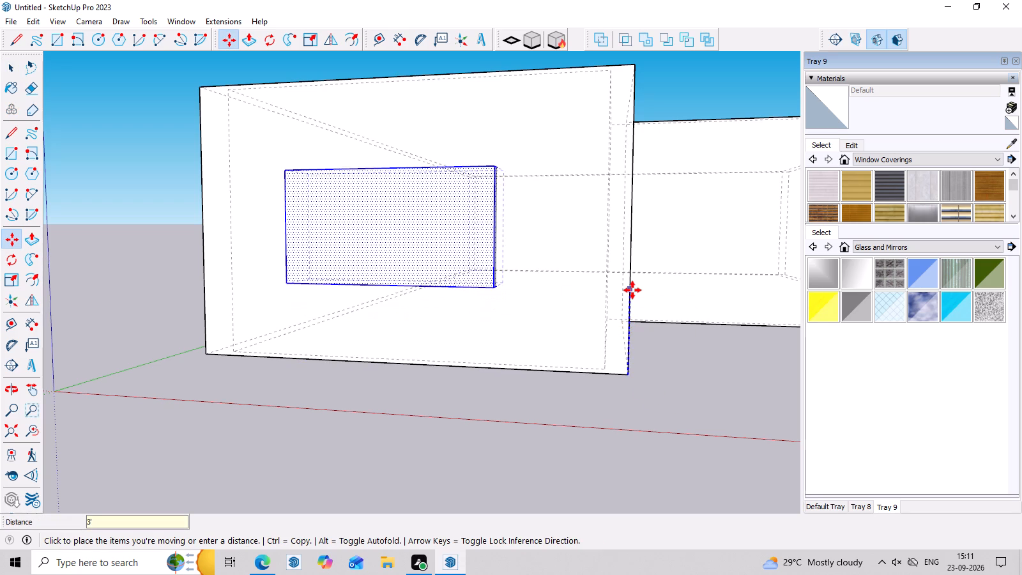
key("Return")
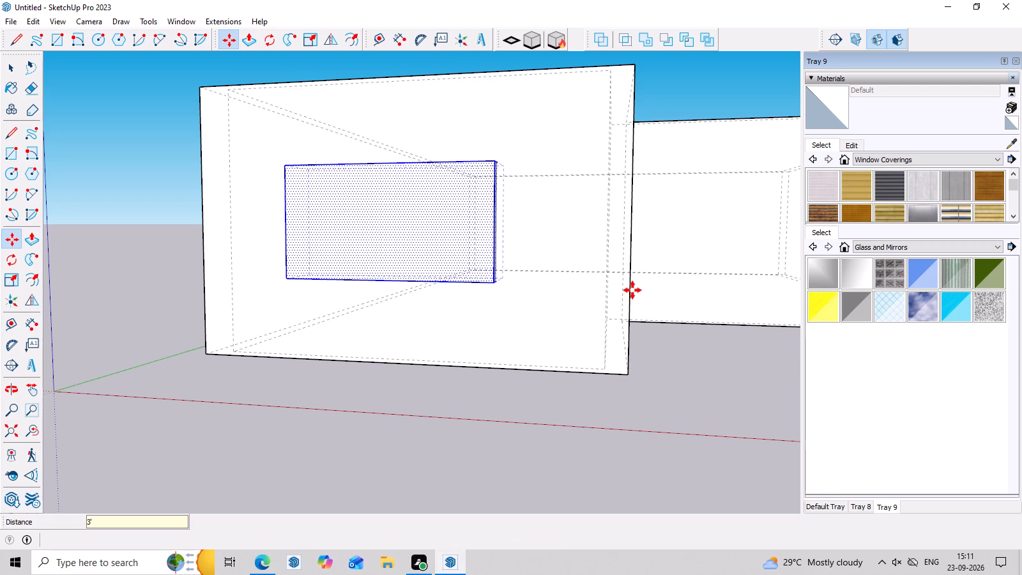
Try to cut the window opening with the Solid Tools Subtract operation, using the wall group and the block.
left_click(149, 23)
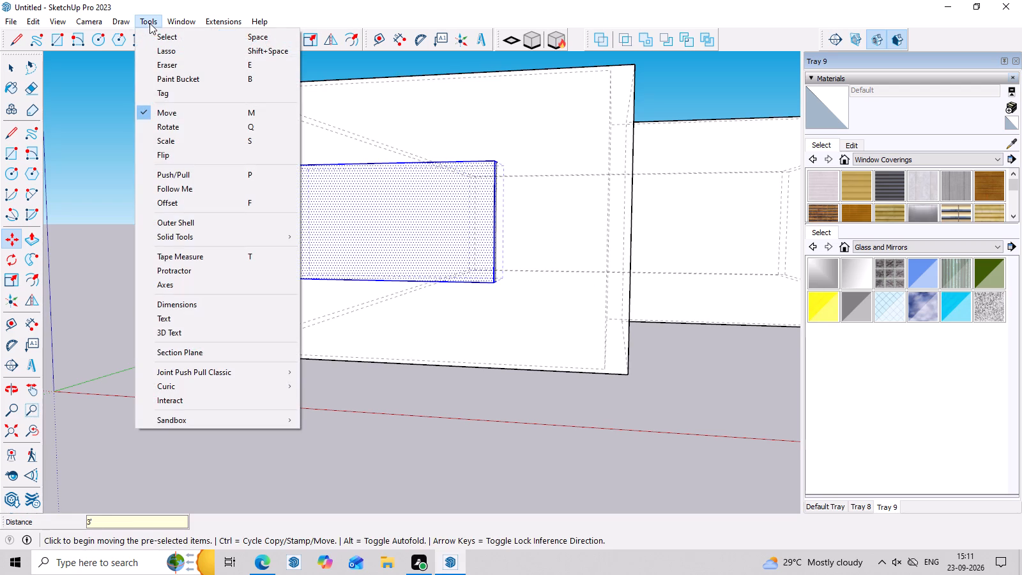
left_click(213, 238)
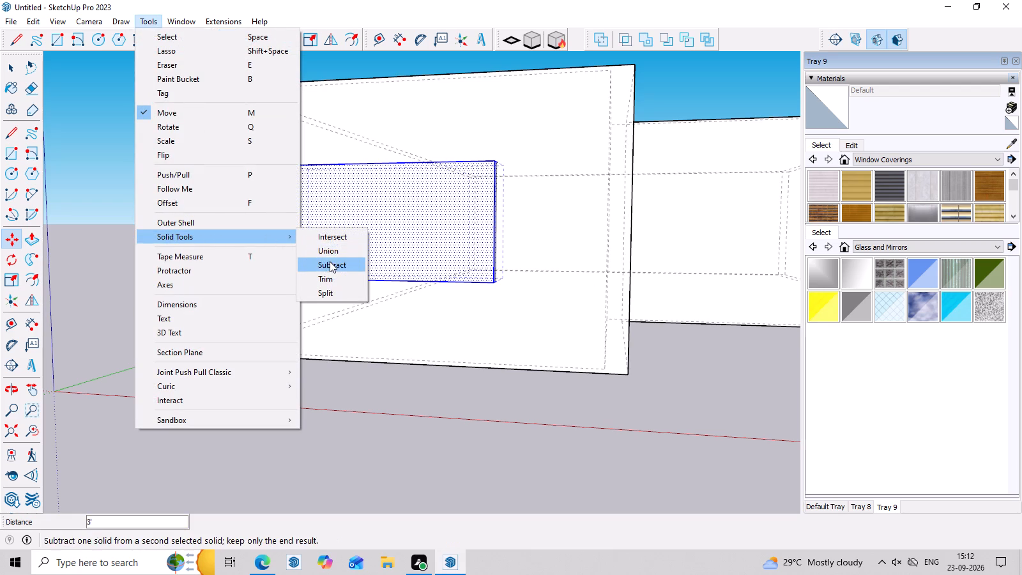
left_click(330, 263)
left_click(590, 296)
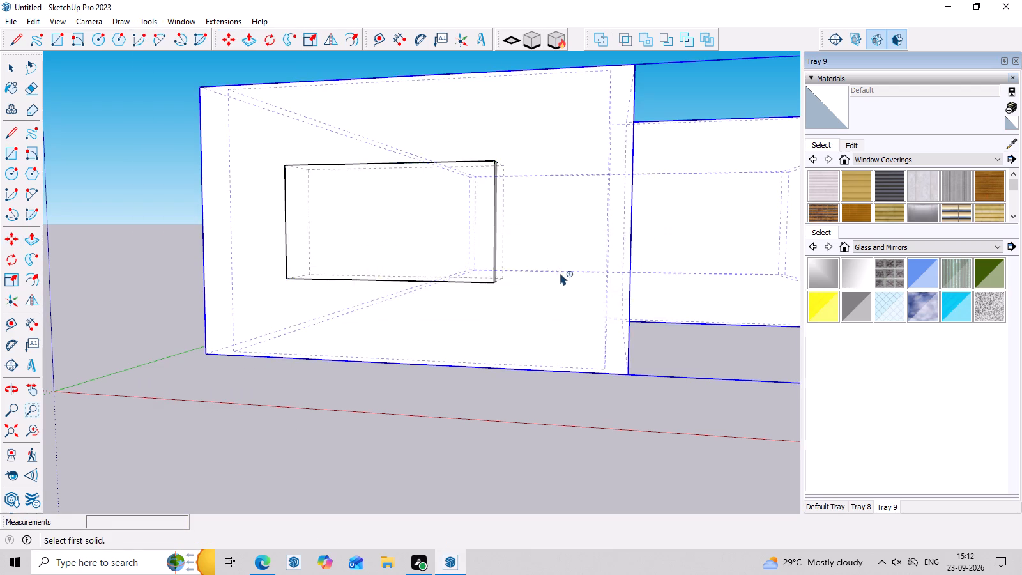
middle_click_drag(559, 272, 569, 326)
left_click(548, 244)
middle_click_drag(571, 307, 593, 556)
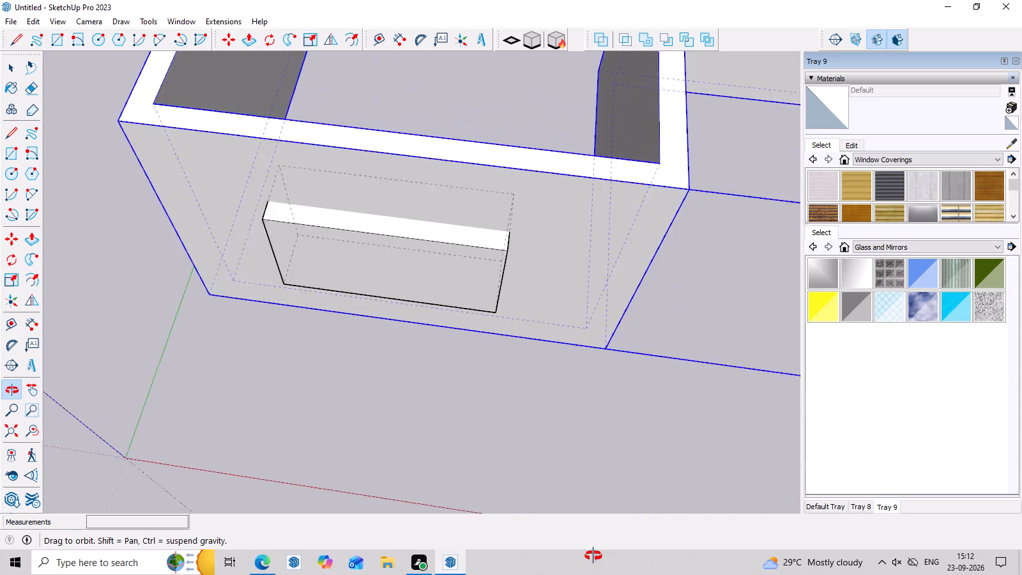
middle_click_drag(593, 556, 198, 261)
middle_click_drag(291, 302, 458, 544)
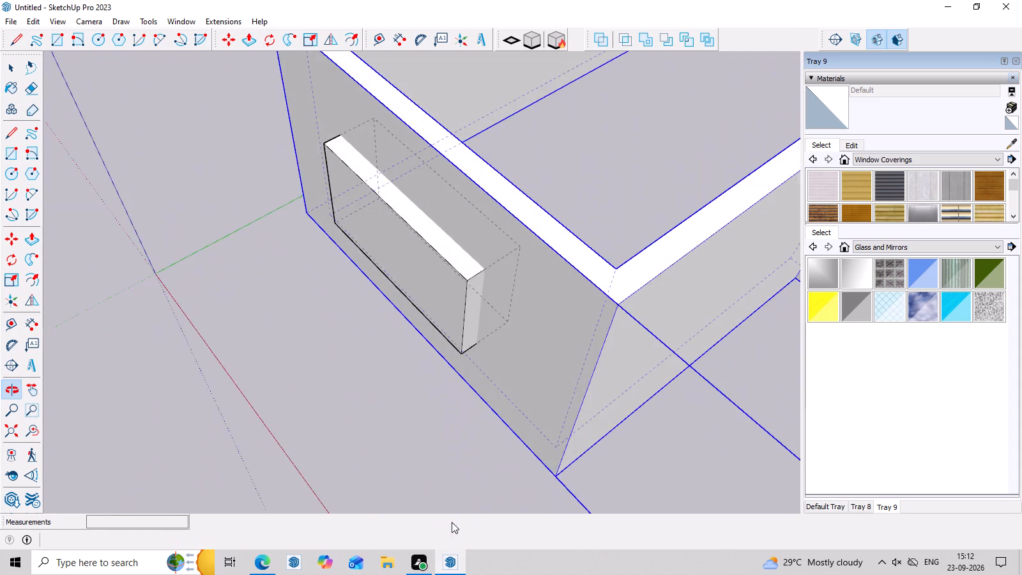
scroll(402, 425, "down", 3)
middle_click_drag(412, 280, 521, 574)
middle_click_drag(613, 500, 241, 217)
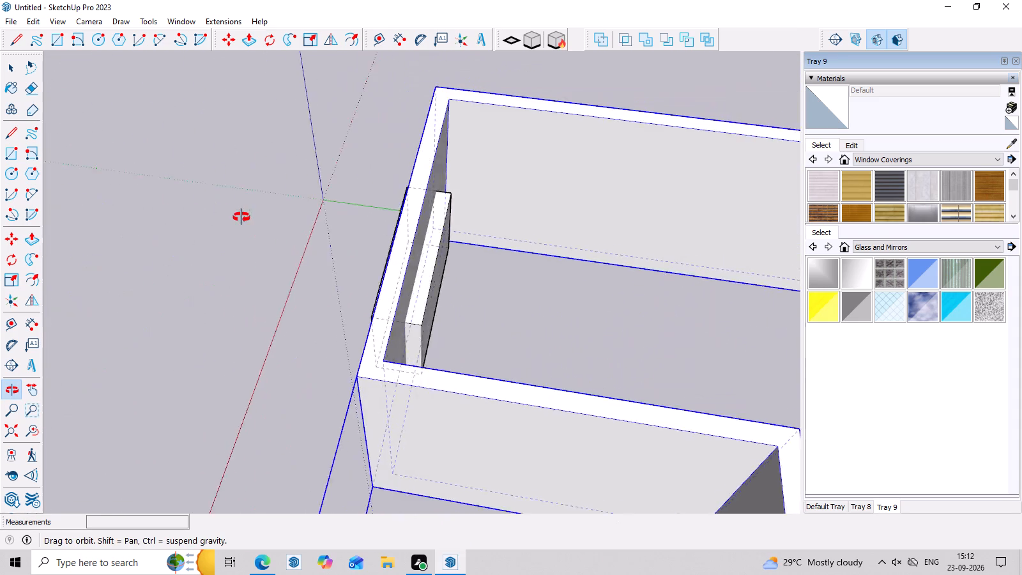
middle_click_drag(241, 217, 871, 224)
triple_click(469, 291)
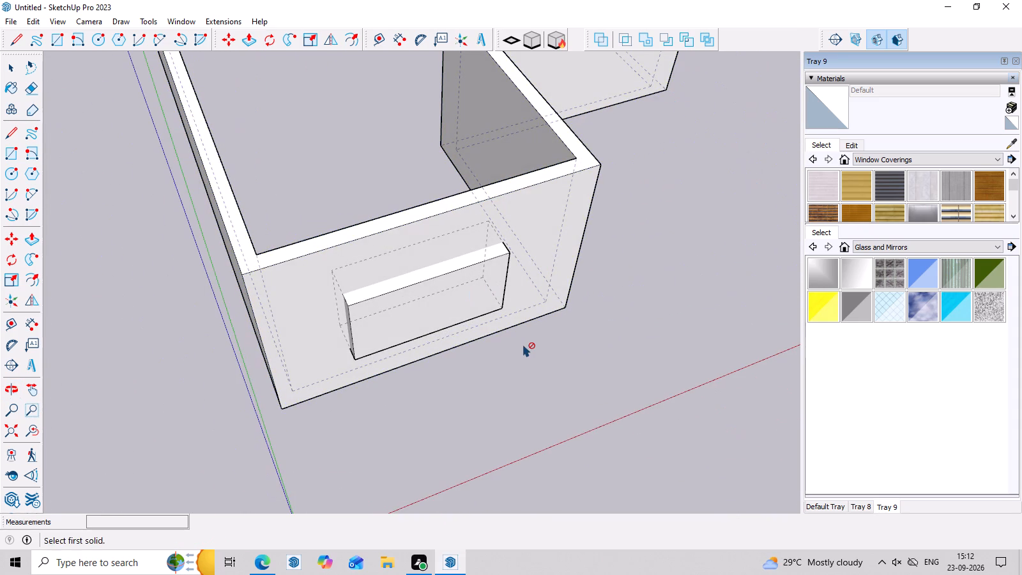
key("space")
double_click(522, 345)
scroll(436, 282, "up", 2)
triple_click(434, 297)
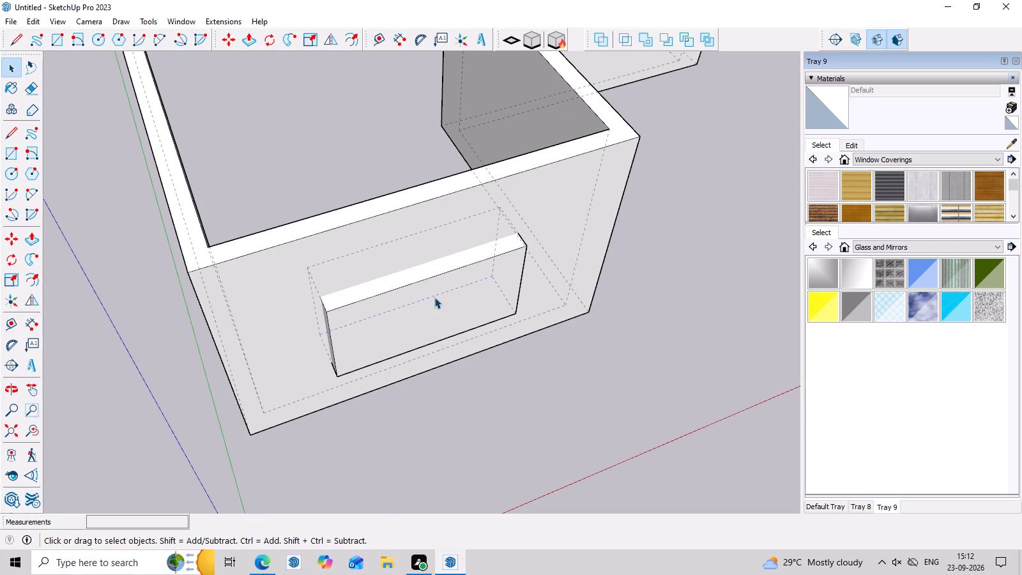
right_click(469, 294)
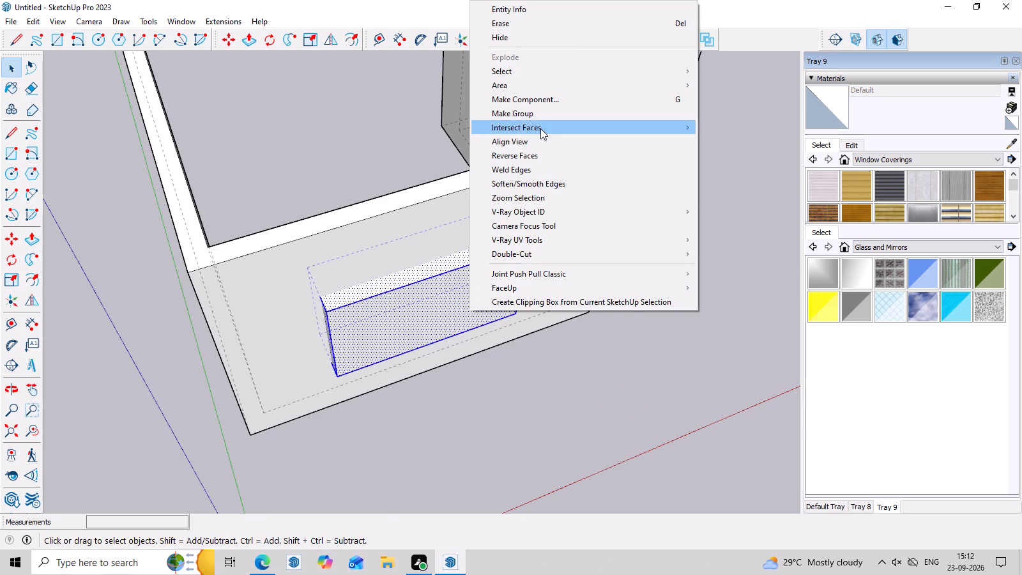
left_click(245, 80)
Inspect the geometry inside the wall group and how the loose block intersects the front wall.
scroll(287, 210, "down", 6)
middle_click_drag(418, 303, 228, 220)
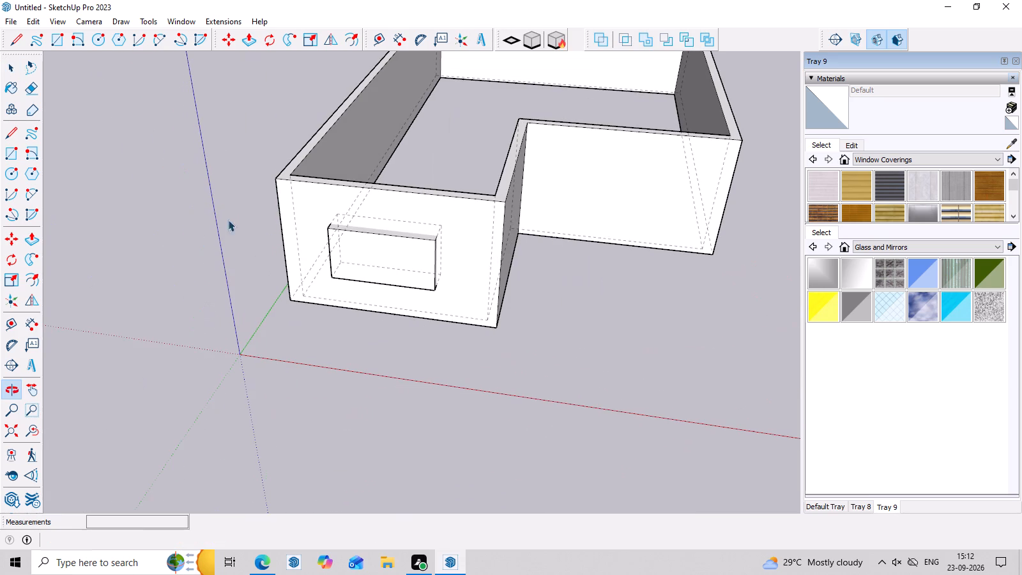
key("space")
triple_click(478, 281)
scroll(478, 281, "up", 1)
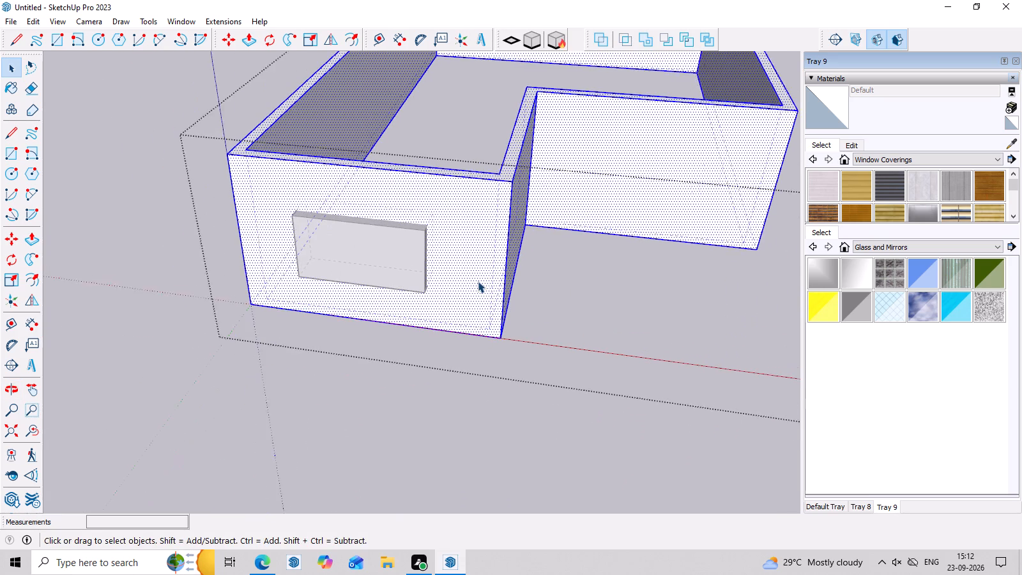
scroll(478, 281, "up", 2)
double_click(373, 261)
key("space")
scroll(429, 285, "up", 2)
middle_click_drag(496, 297, 629, 287)
scroll(328, 259, "down", 2)
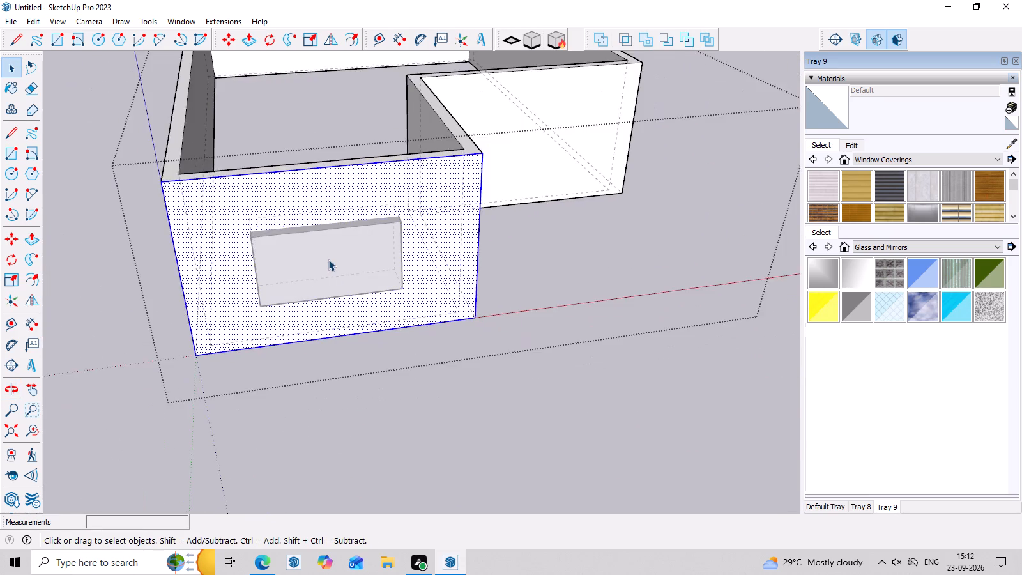
scroll(328, 259, "down", 5)
middle_click_drag(480, 338, 477, 380)
double_click(498, 222)
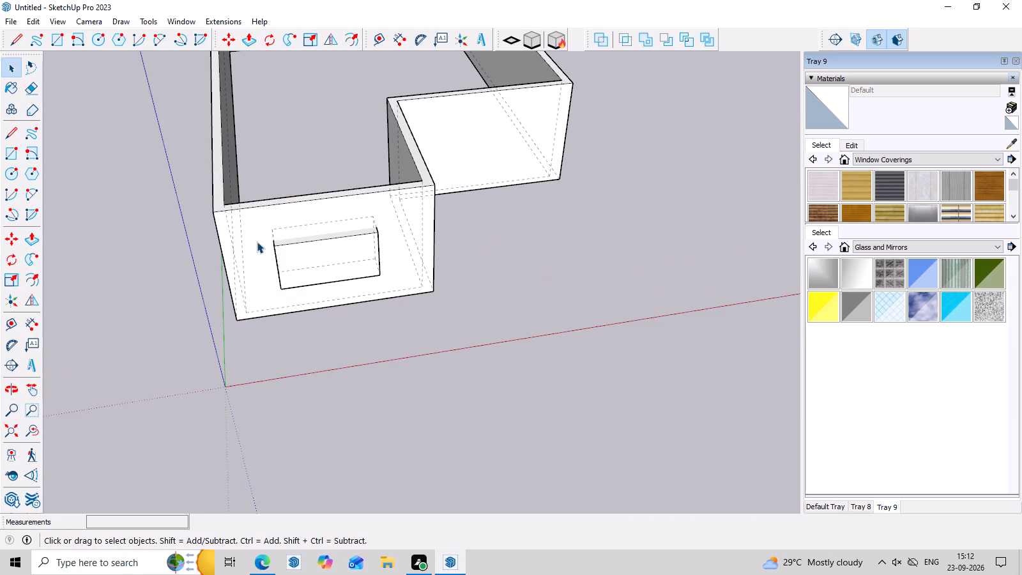
left_click(319, 254)
middle_click_drag(327, 264, 344, 396)
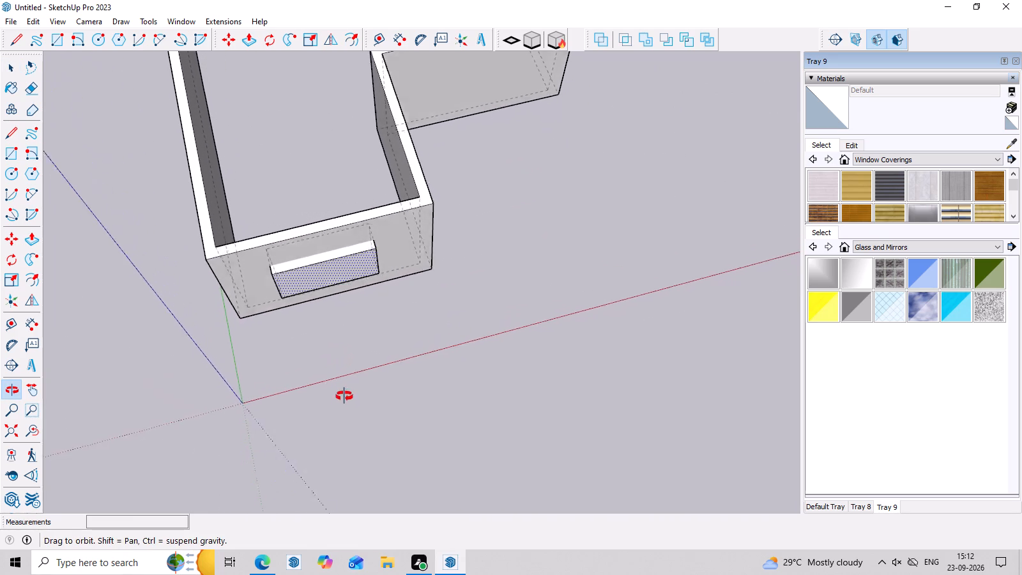
middle_click_drag(344, 396, 346, 445)
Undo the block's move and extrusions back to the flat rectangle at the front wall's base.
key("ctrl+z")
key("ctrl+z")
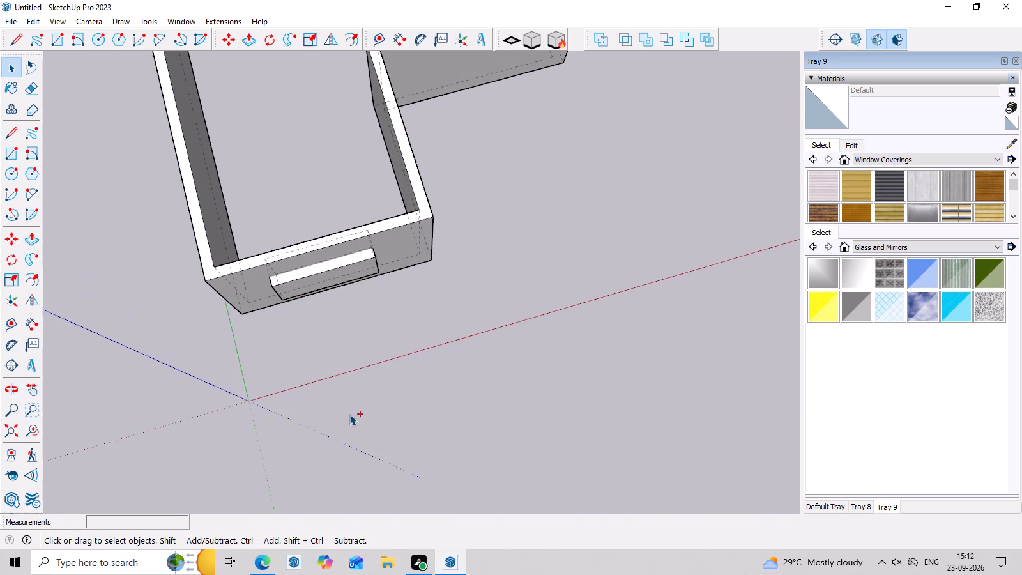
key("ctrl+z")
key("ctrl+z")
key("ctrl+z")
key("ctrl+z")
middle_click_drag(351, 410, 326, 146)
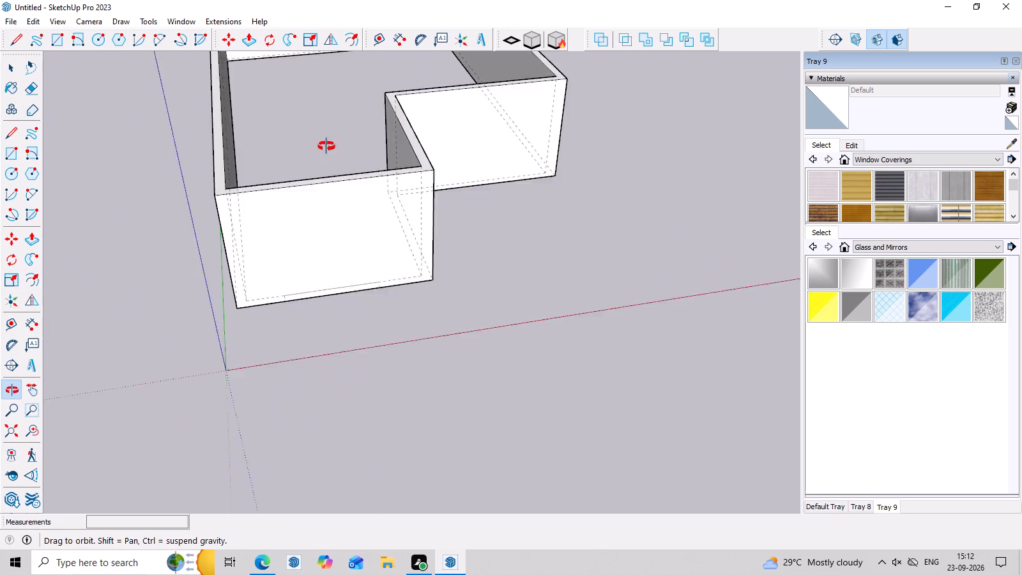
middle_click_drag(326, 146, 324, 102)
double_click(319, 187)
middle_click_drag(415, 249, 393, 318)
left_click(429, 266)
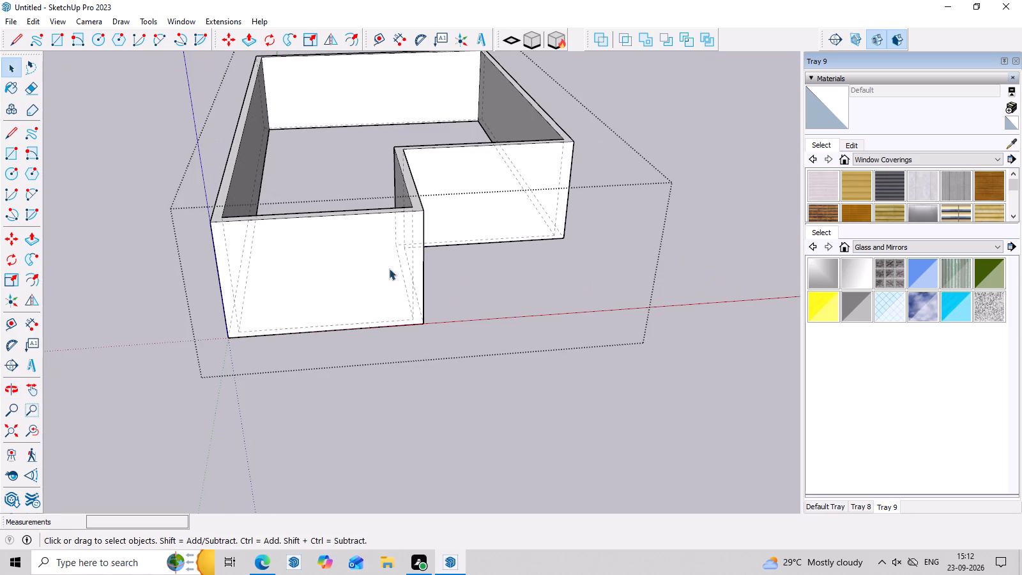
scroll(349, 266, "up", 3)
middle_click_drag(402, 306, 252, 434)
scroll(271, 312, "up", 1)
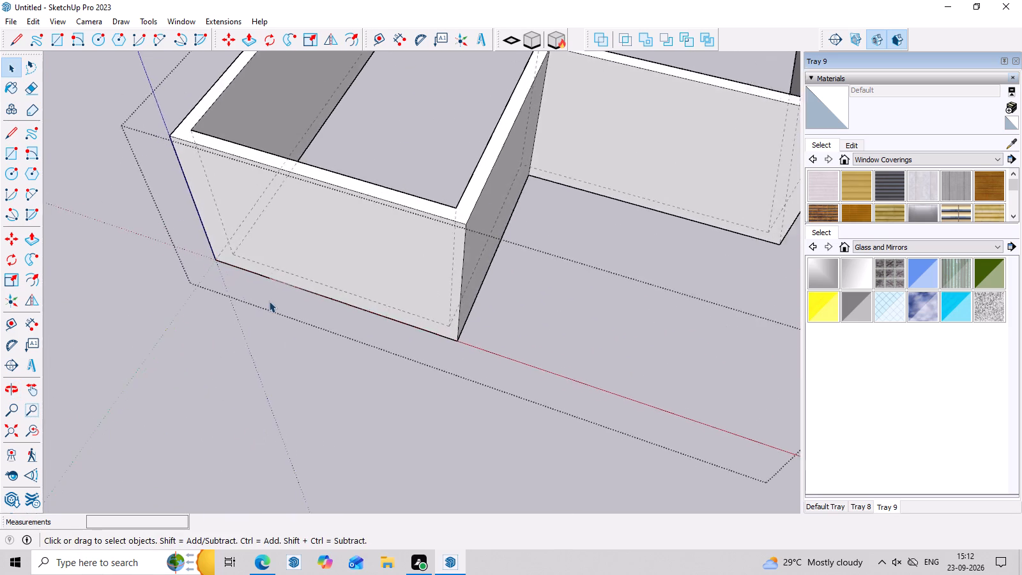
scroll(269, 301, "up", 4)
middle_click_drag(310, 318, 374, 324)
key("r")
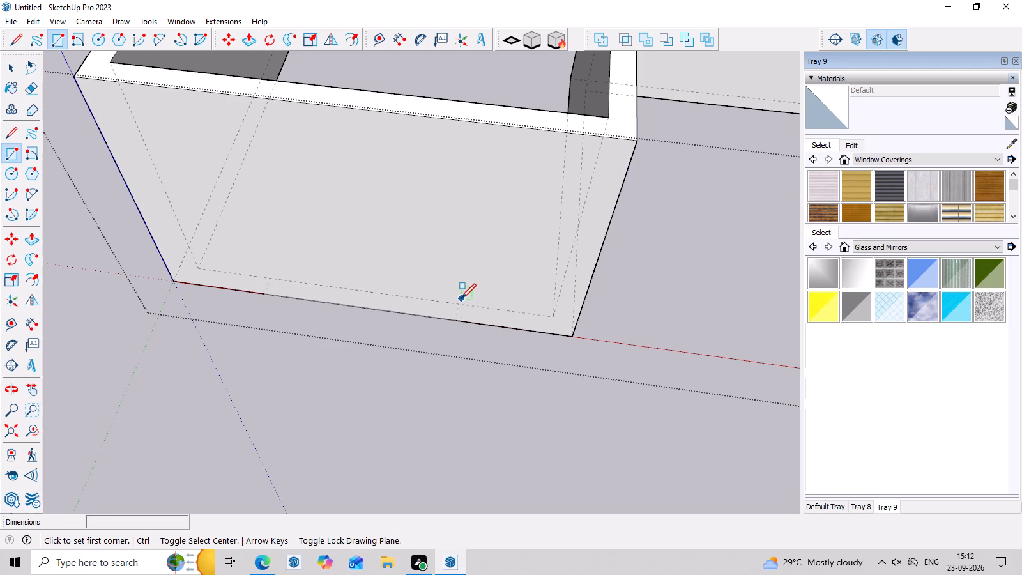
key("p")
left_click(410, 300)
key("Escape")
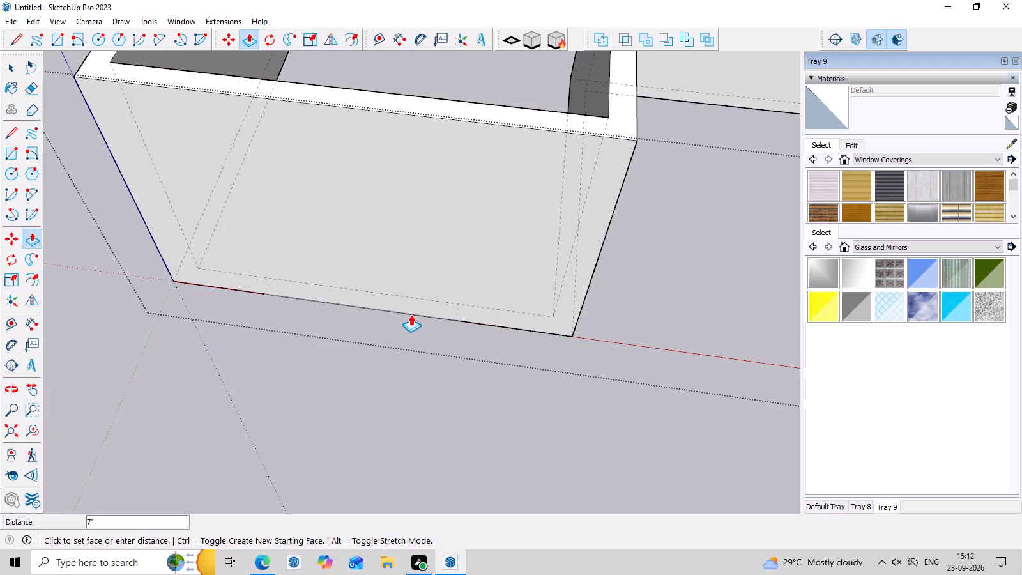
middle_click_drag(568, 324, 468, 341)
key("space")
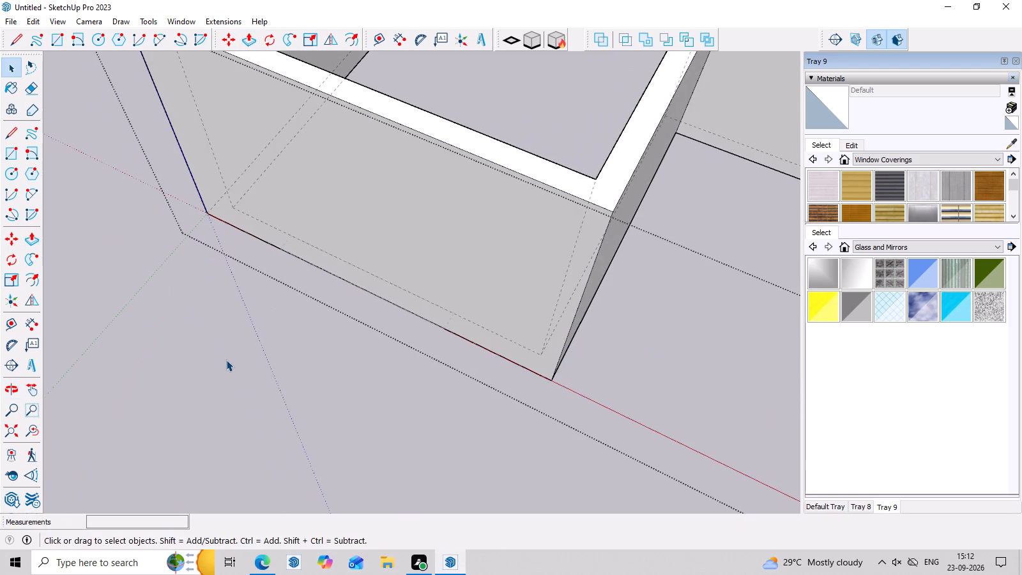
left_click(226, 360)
Leave the wall group's editing mode and examine the ground-floor walls and the front-wall base from several sides.
scroll(226, 360, "down", 6)
middle_click_drag(285, 372, 634, 305)
double_click(389, 305)
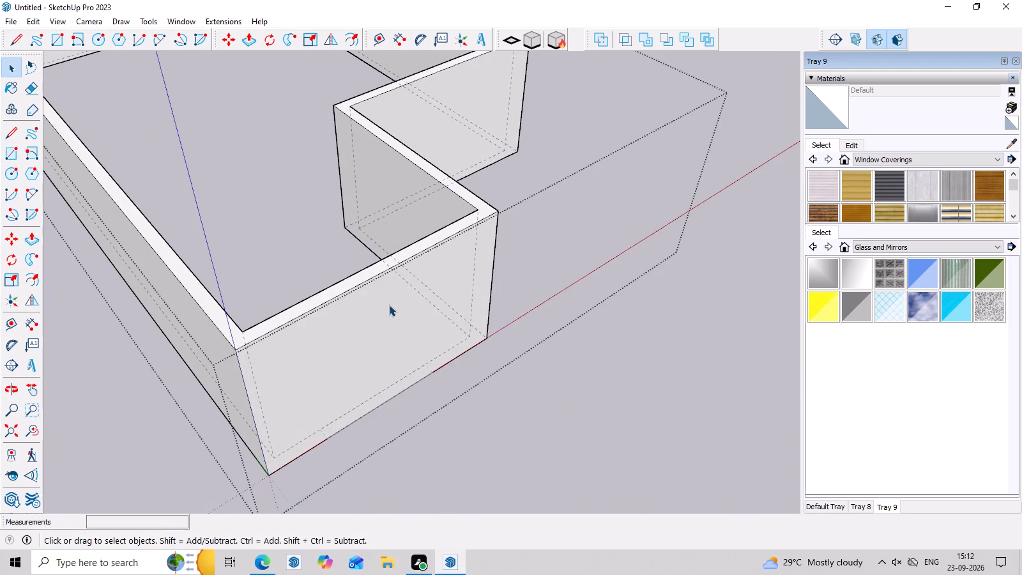
middle_click_drag(554, 341, 427, 256)
left_click(502, 452)
left_click(310, 238)
scroll(467, 319, "down", 2)
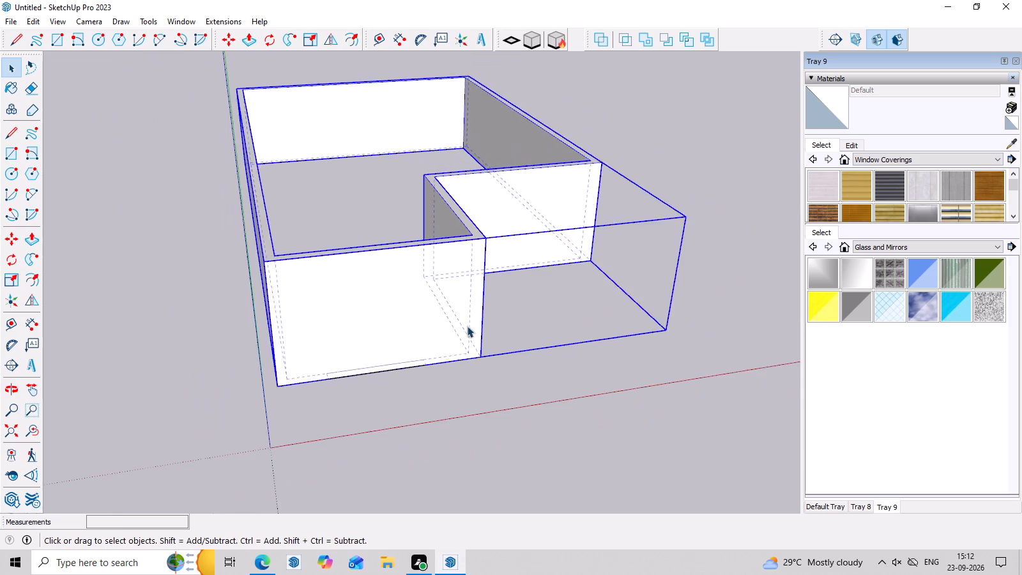
scroll(467, 326, "down", 4)
left_click(672, 199)
middle_click_drag(568, 265, 197, 215)
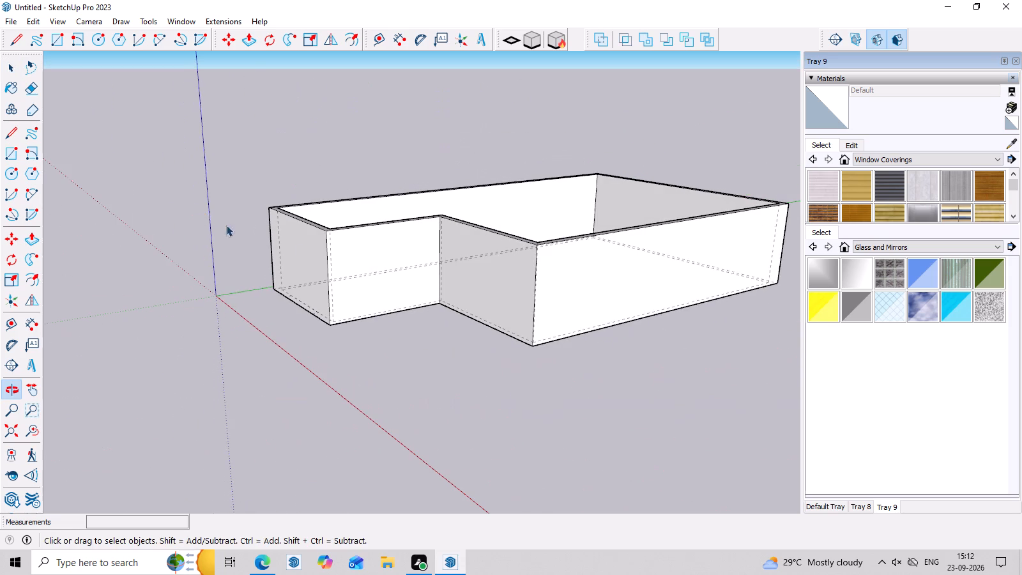
Turn off the display of back edges.
key("space")
key("k")
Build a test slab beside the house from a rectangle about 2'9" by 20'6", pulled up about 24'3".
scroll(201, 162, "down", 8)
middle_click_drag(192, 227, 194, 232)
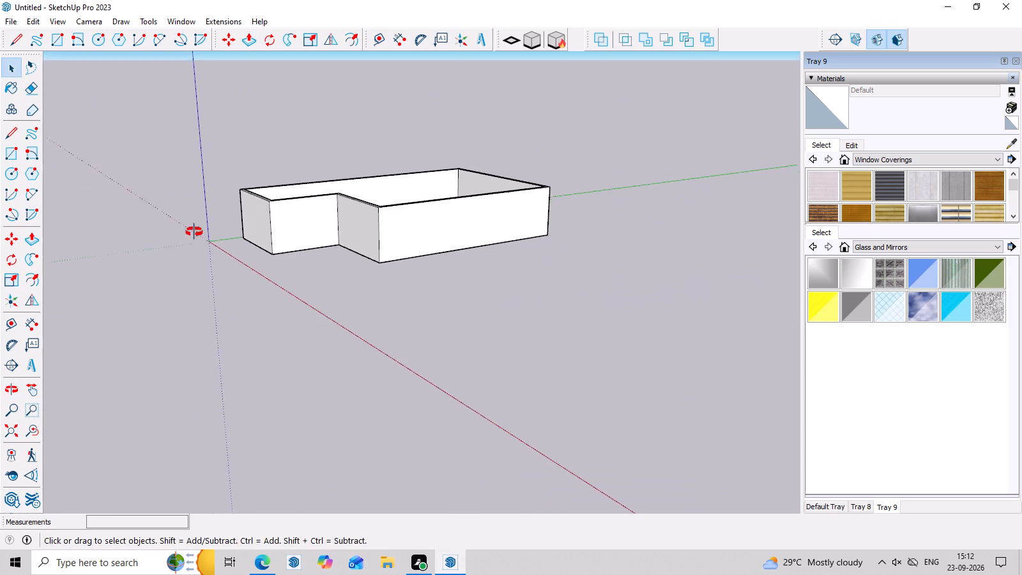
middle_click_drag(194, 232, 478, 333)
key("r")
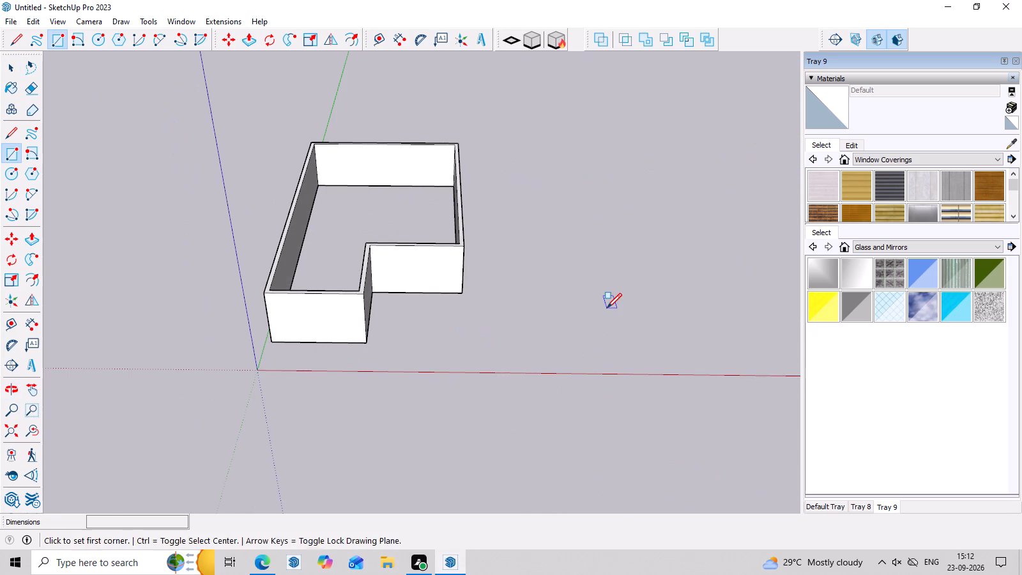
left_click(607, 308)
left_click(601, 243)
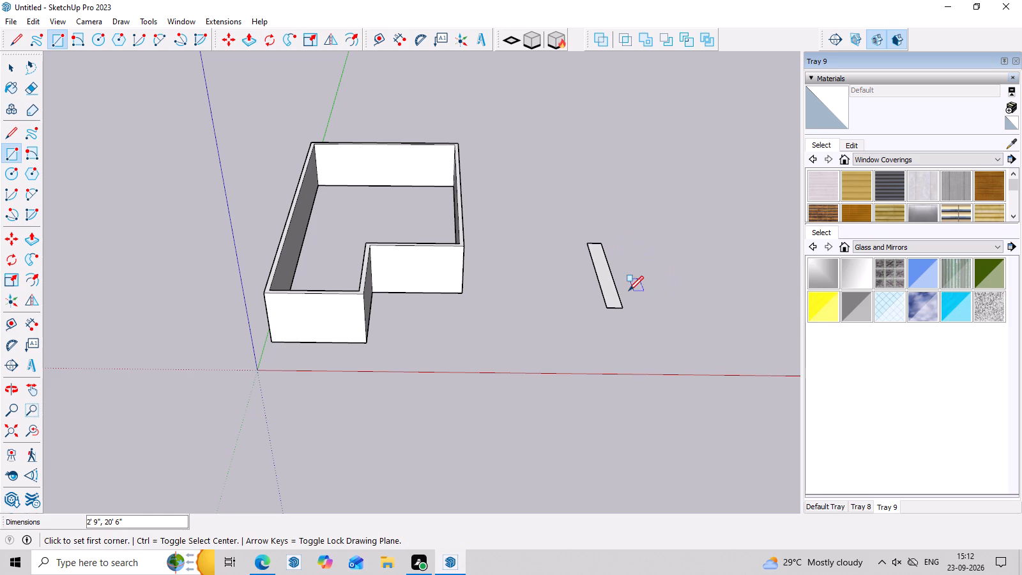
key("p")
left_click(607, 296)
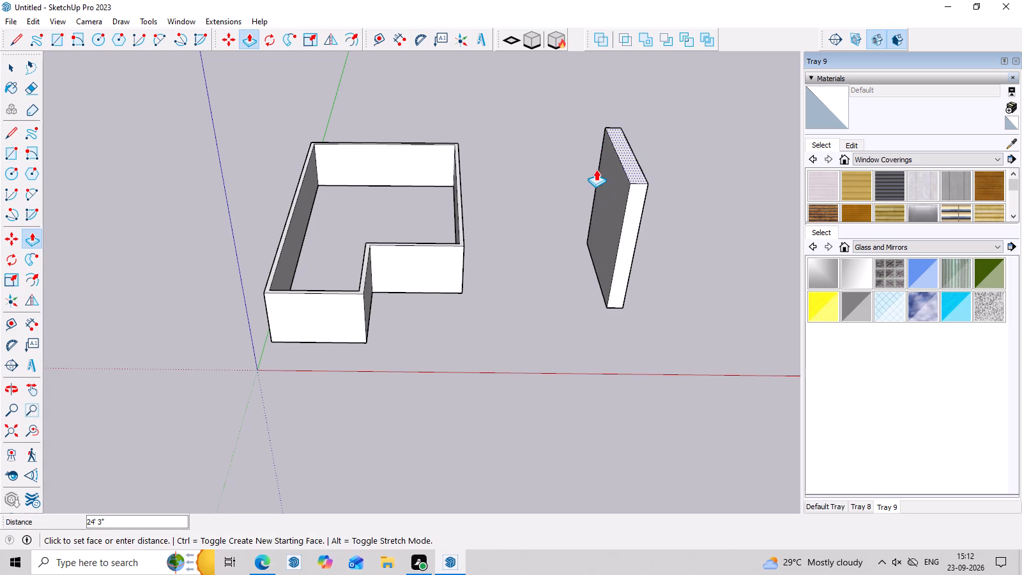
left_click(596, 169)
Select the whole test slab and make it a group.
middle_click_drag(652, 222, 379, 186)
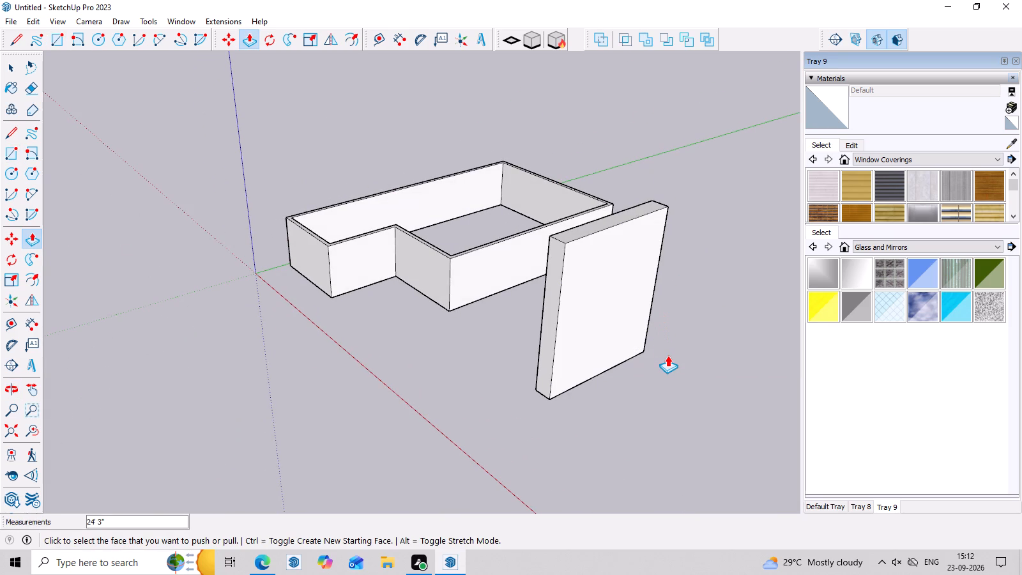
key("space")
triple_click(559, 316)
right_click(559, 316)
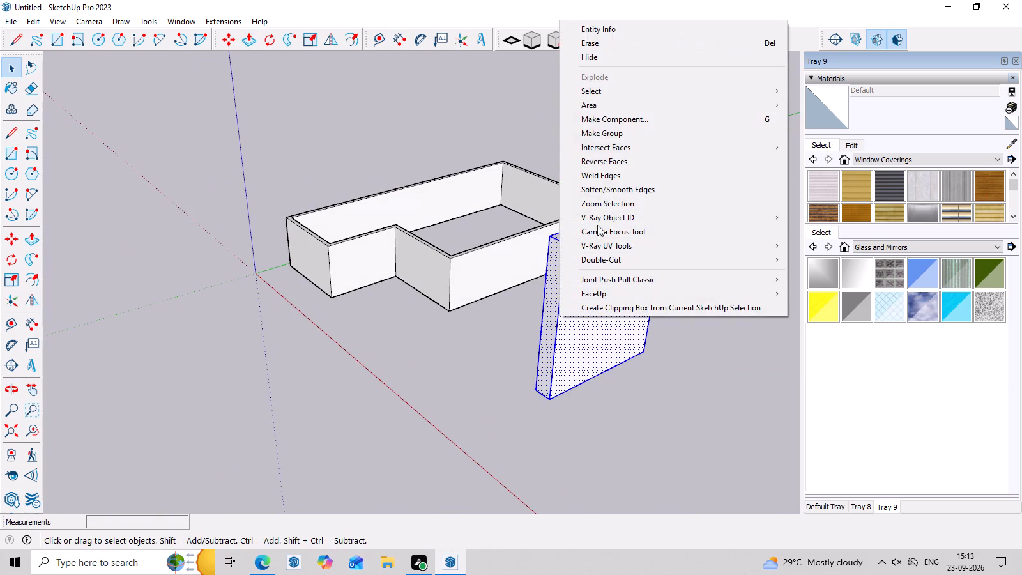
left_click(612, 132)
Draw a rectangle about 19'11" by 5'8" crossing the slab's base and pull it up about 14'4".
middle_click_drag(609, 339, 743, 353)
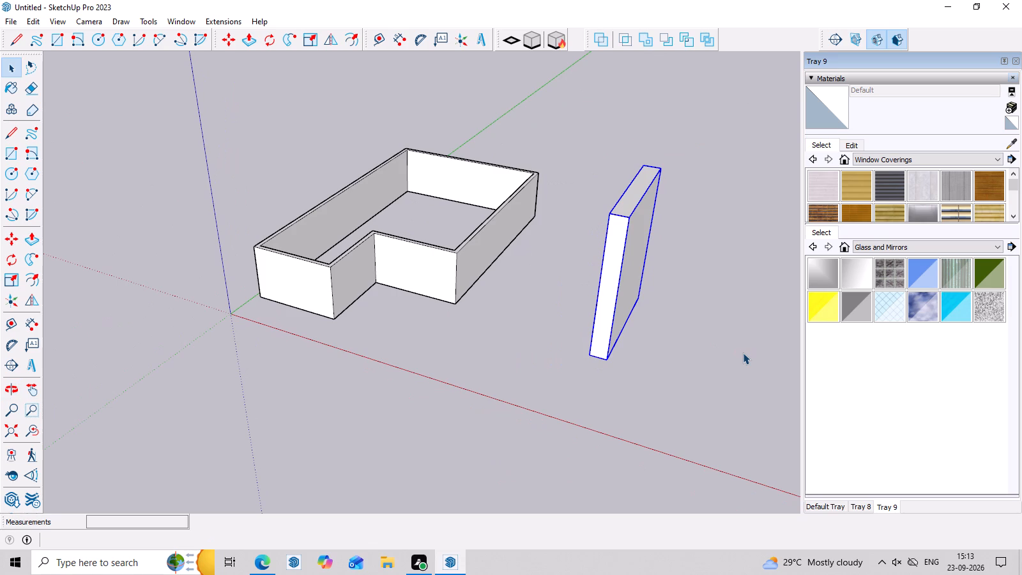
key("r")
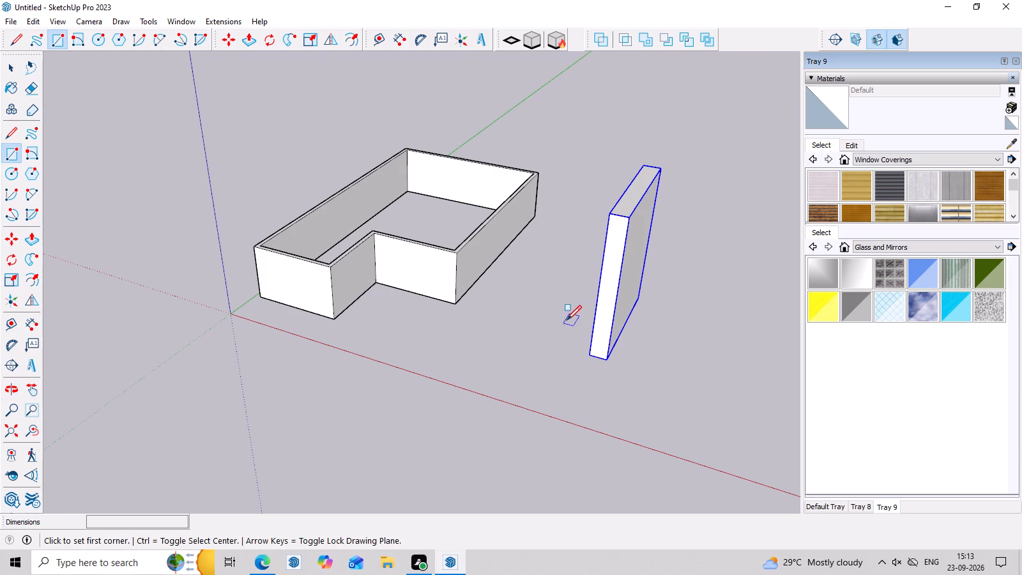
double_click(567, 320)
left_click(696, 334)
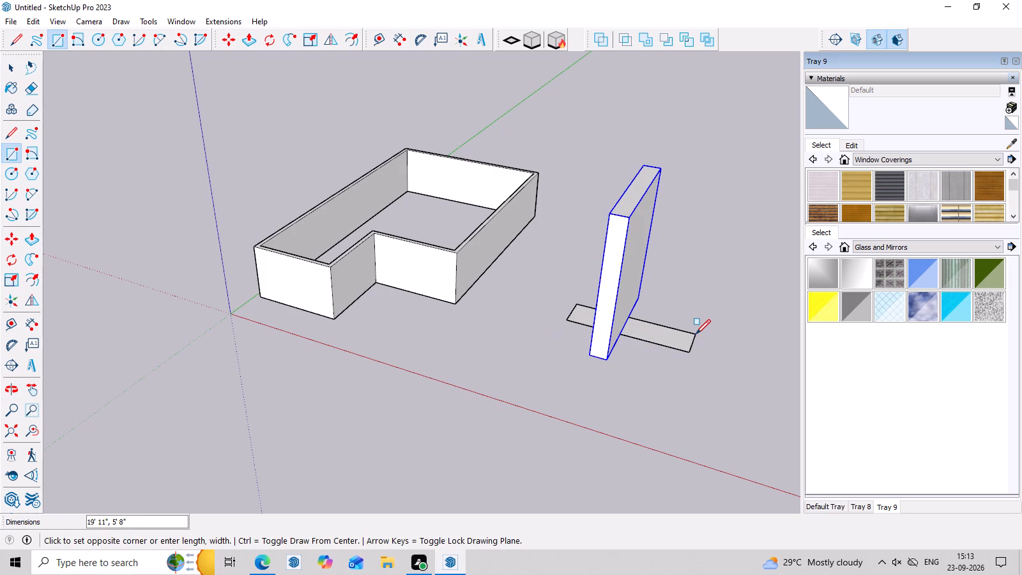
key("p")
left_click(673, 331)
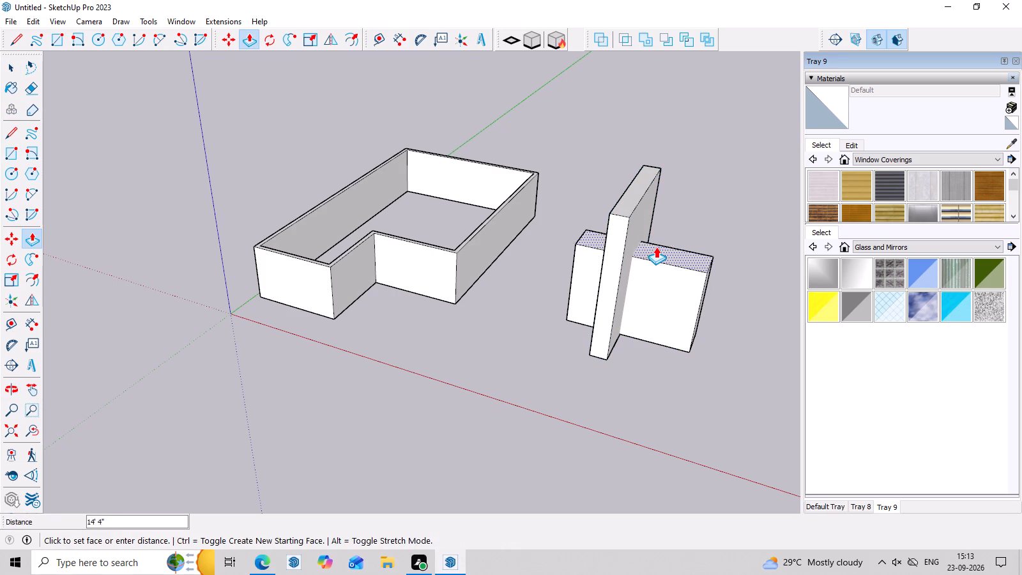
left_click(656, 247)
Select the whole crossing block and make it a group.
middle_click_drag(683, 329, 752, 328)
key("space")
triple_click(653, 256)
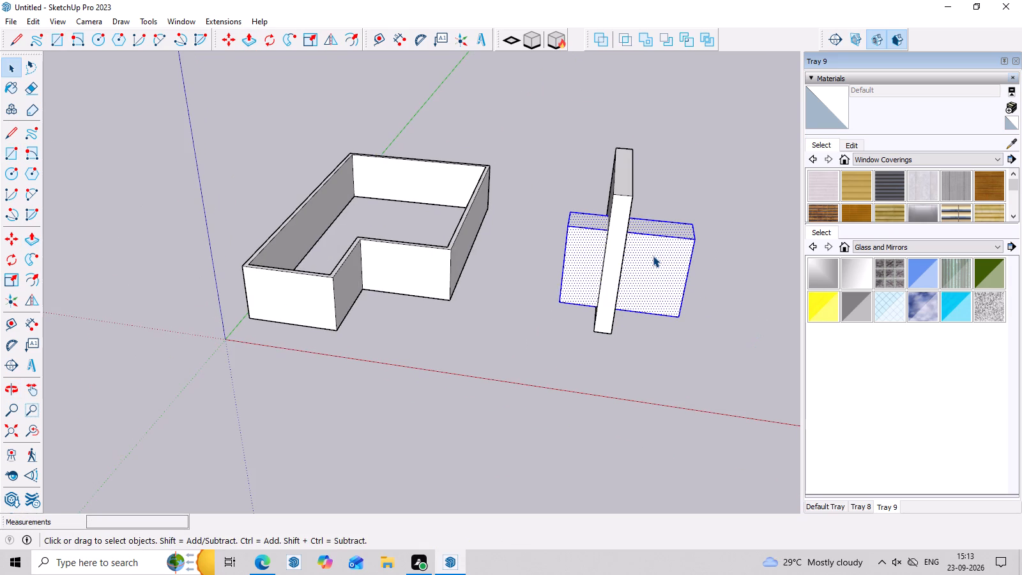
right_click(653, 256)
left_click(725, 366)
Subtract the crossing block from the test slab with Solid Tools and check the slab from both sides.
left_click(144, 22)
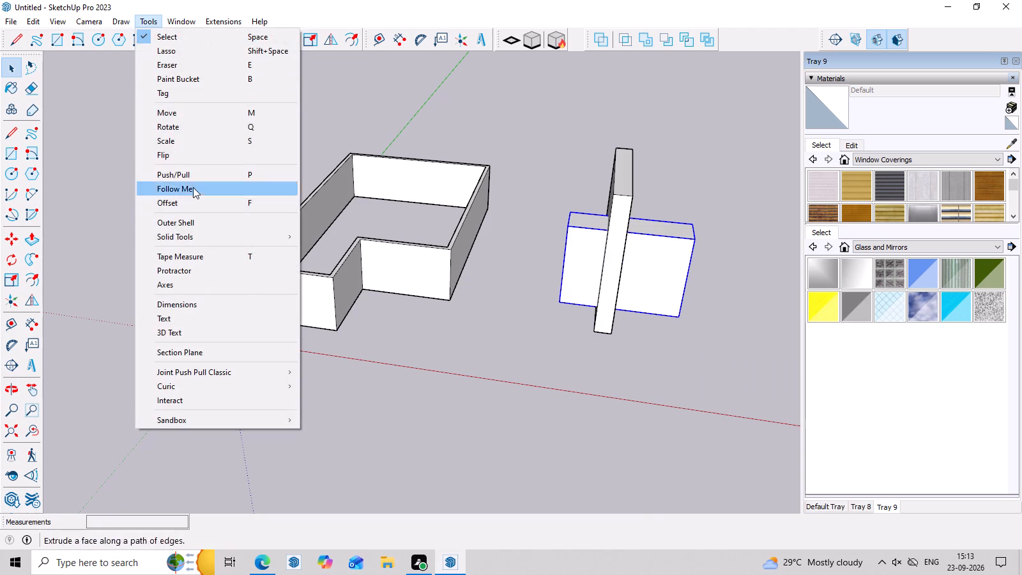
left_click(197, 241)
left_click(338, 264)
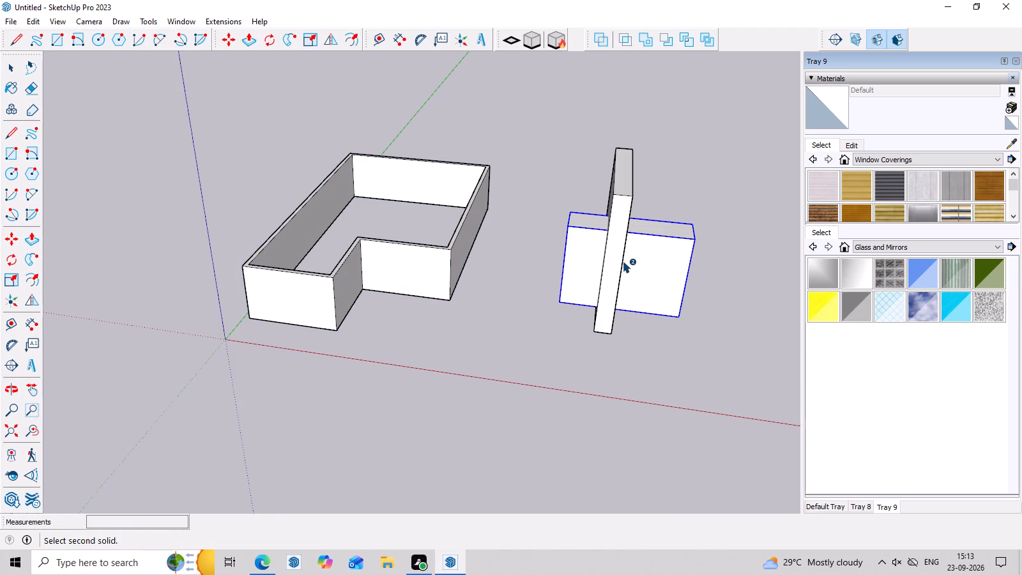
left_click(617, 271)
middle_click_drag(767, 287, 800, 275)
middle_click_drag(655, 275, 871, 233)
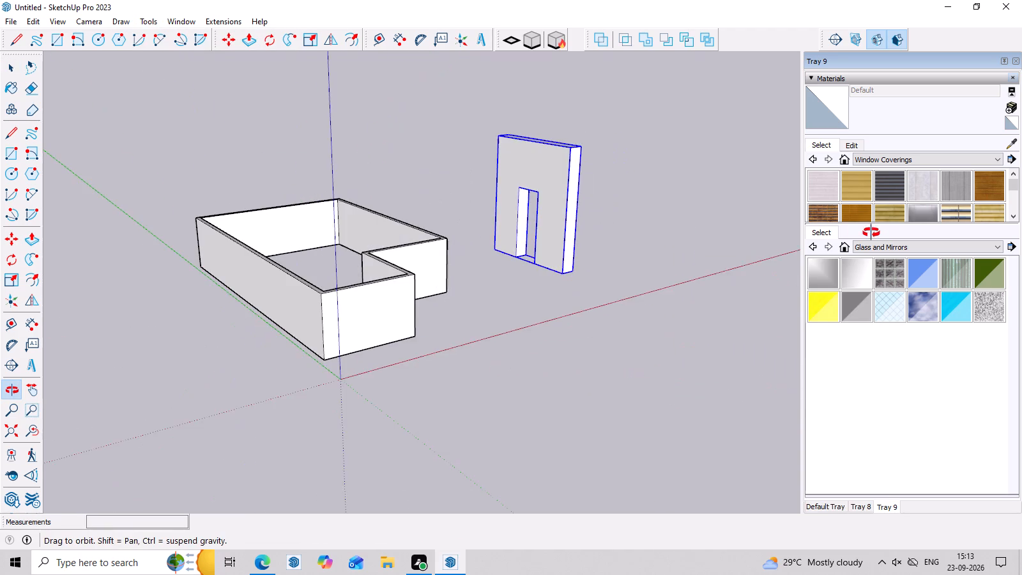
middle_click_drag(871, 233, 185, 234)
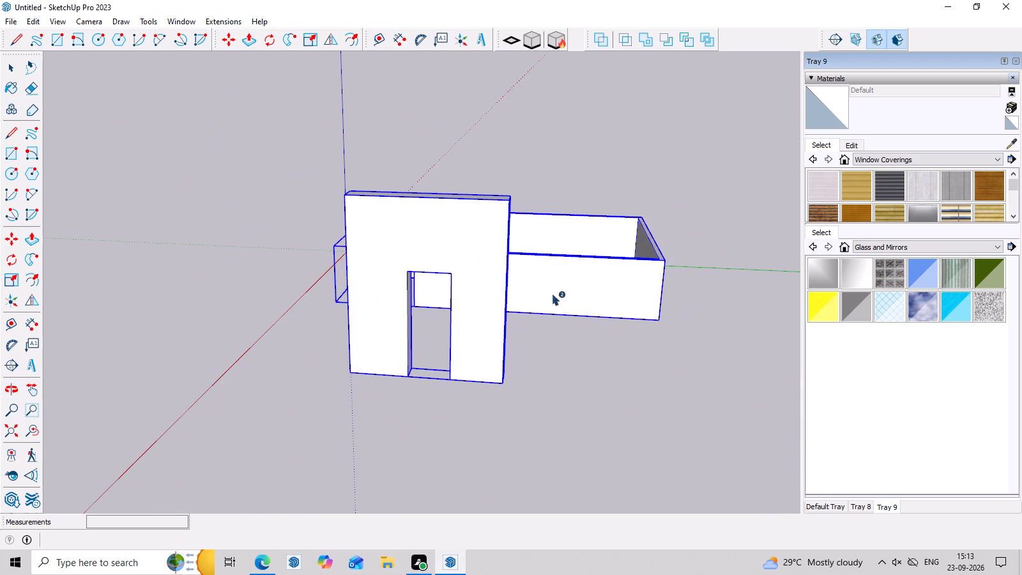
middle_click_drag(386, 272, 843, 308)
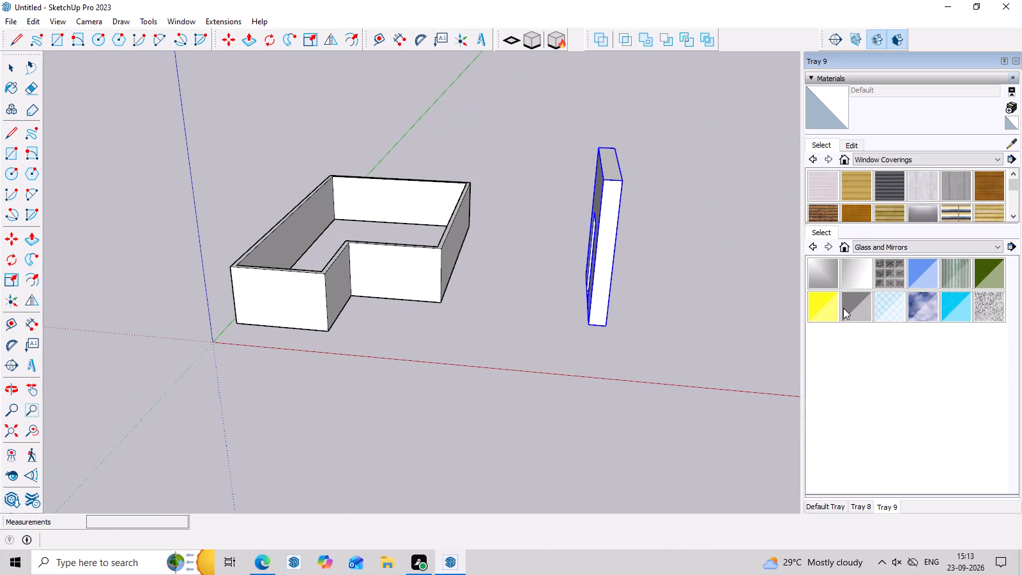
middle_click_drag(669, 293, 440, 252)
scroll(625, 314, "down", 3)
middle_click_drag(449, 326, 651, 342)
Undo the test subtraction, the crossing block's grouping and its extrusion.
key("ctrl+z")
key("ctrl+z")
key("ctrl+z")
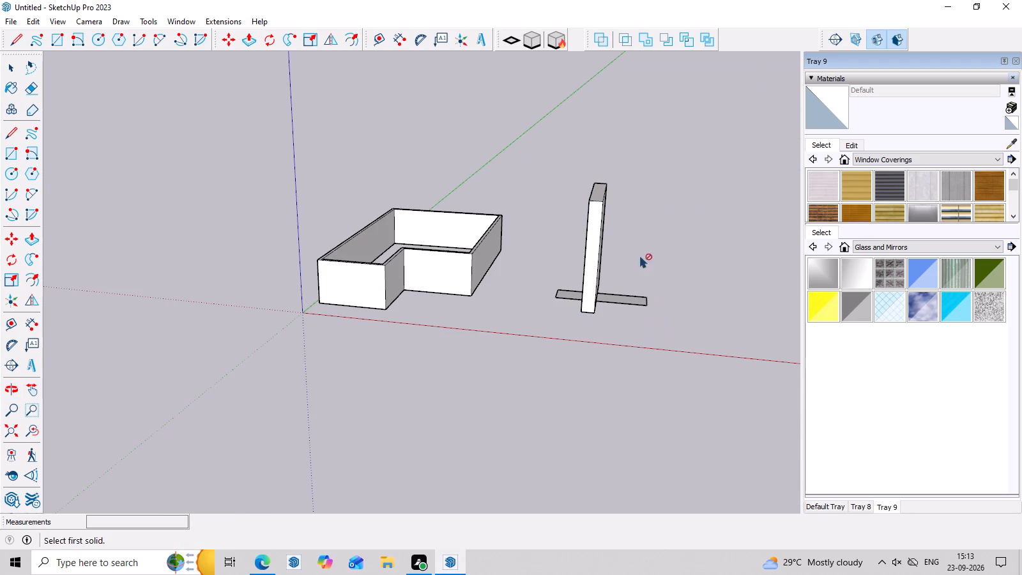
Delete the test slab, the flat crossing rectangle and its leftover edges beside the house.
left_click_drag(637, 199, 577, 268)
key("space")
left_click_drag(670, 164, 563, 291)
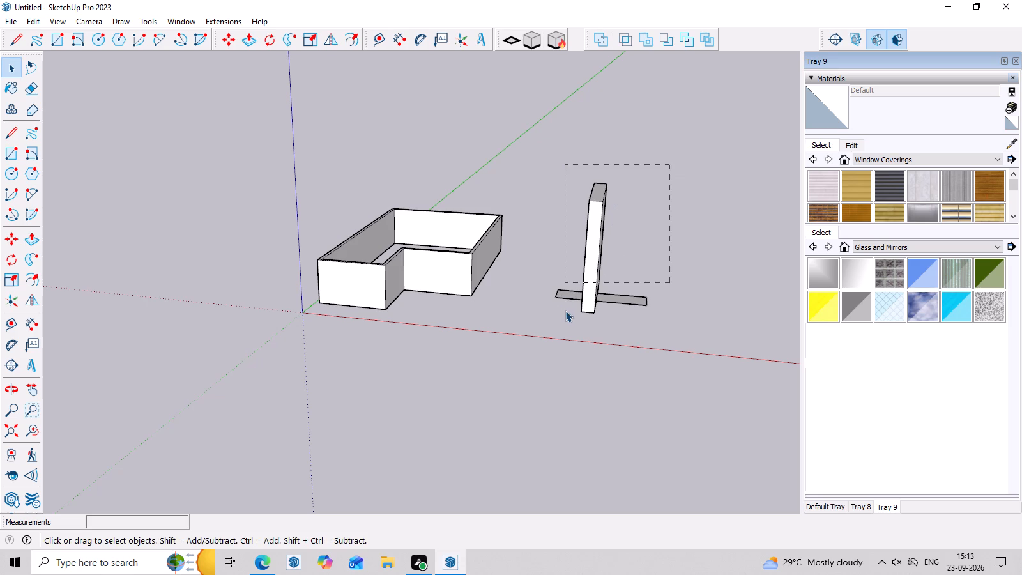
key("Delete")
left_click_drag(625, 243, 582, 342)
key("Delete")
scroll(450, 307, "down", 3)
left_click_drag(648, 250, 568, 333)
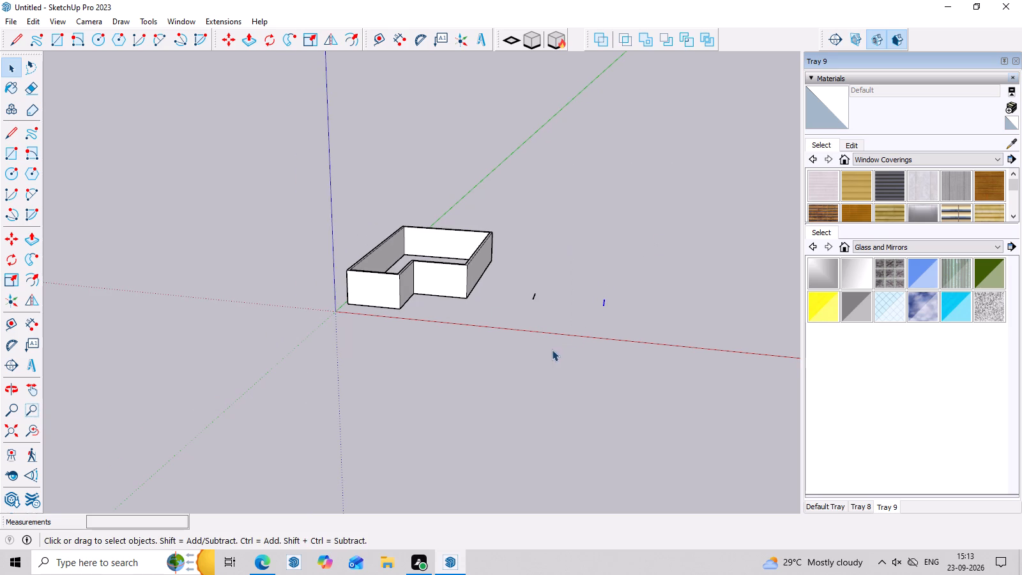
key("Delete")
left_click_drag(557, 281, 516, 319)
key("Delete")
Undo the test geometry and the earlier wall work back to the flat double-line wall outline.
middle_click_drag(350, 304, 461, 405)
key("ctrl+z")
key("ctrl+z")
key("ctrl+z")
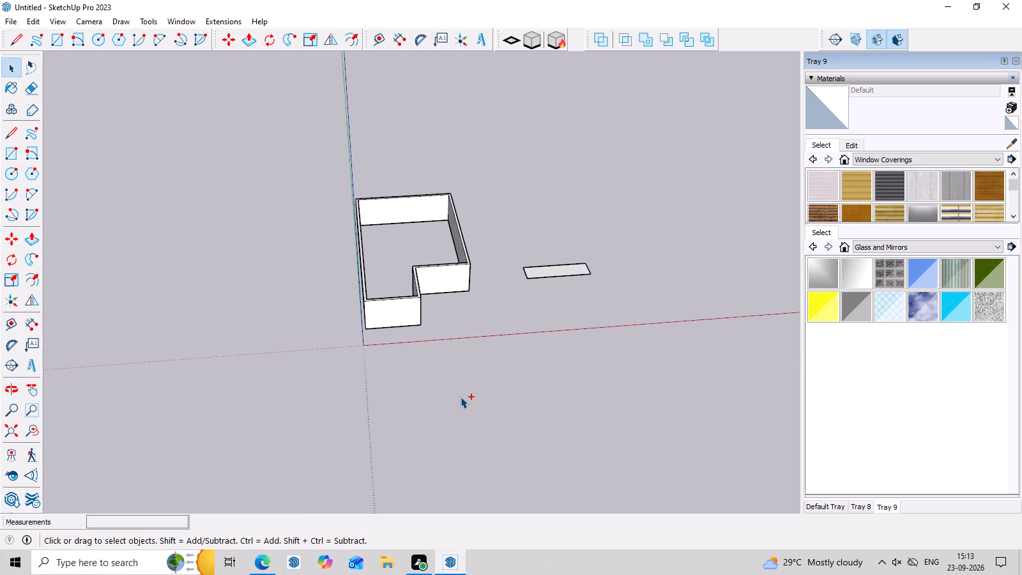
key("ctrl+z")
key("ctrl+z")
key("ctrl+z")
key("ctrl+z")
key("ctrl+z")
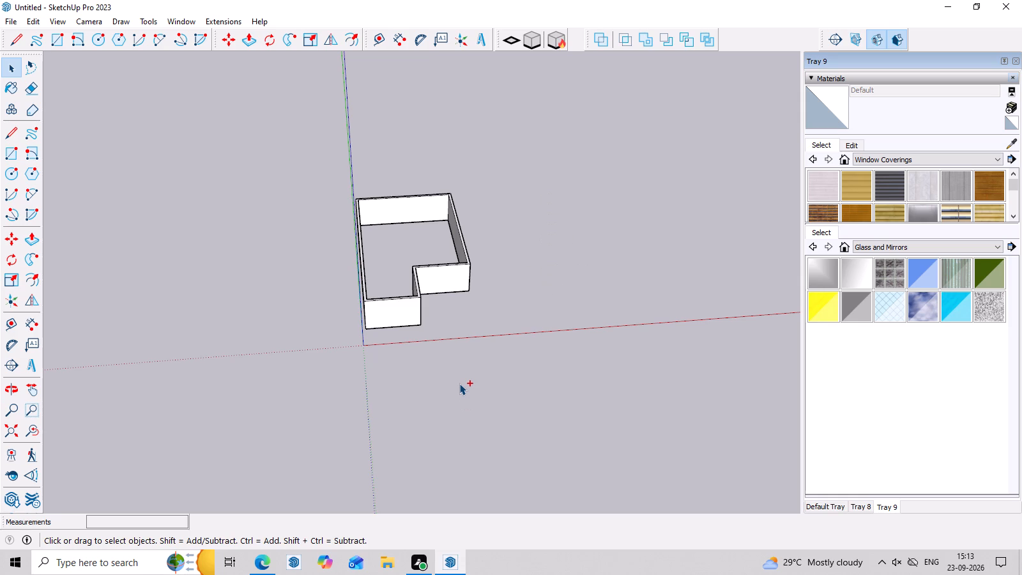
key("ctrl+z")
key("ctrl+z")
key("ctrl+z")
key("ctrl+z")
key("ctrl+z")
key("ctrl+z")
key("ctrl+z")
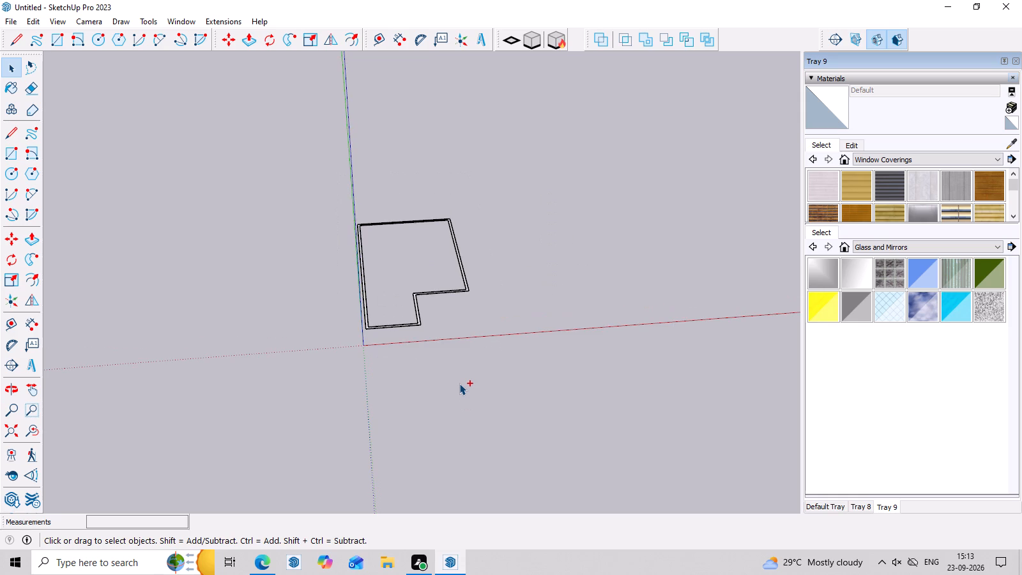
Extrude the flat L-shaped wall outline of the ground floor up to a height of 10'.
middle_click_drag(473, 261, 457, 378)
scroll(471, 254, "up", 6)
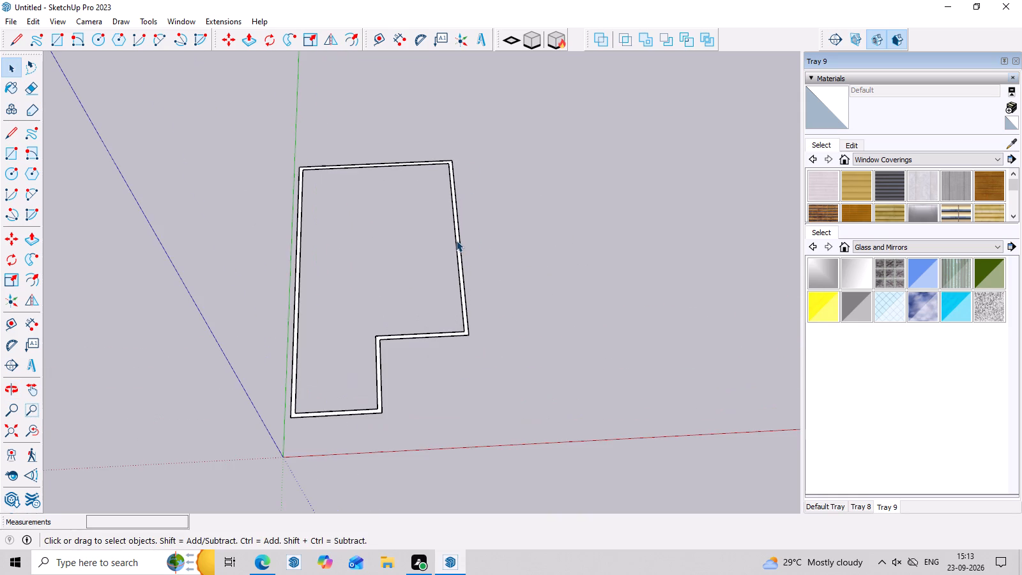
left_click(457, 245)
triple_click(459, 252)
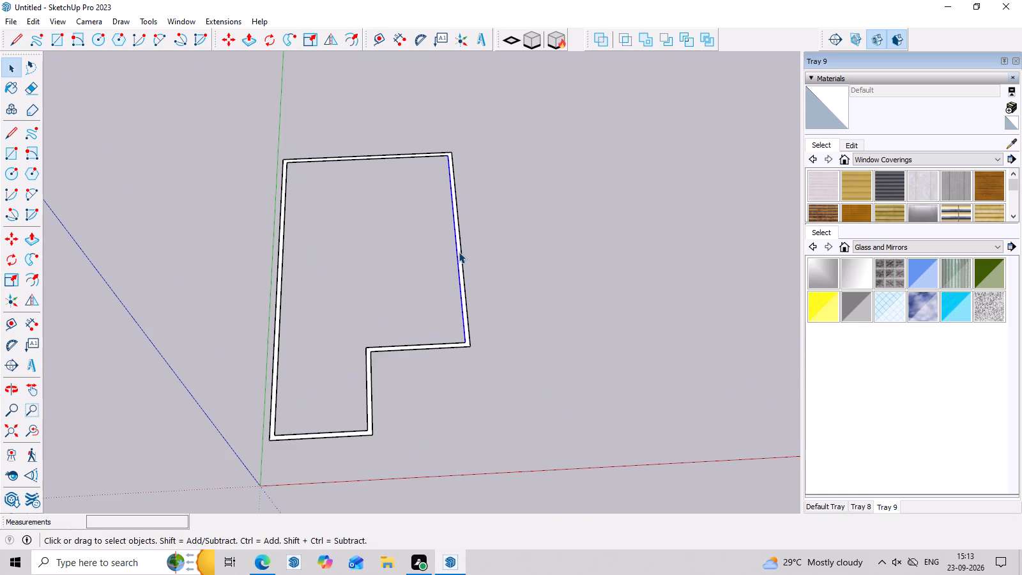
middle_click_drag(380, 127, 376, 290)
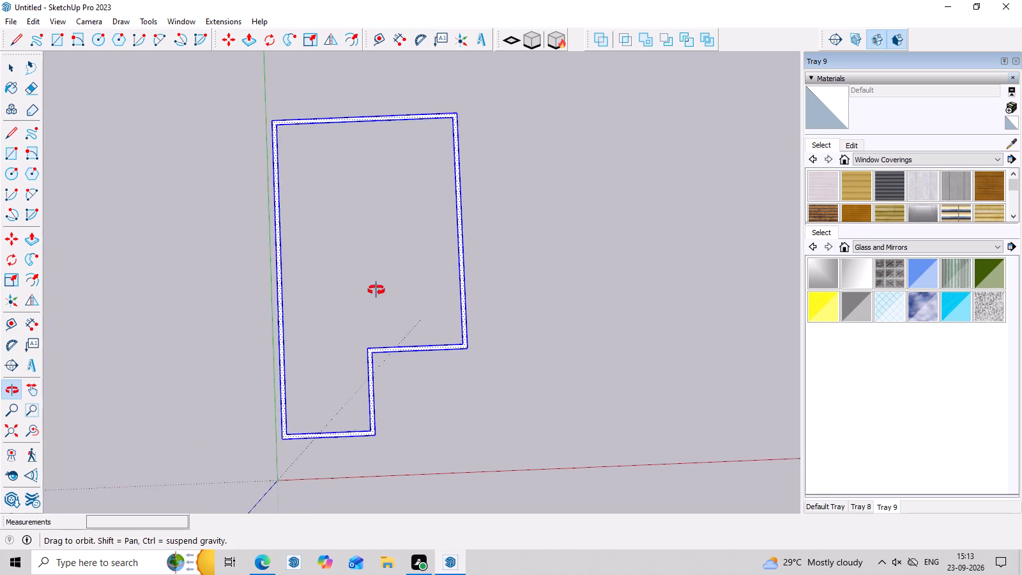
middle_click_drag(376, 290, 385, 134)
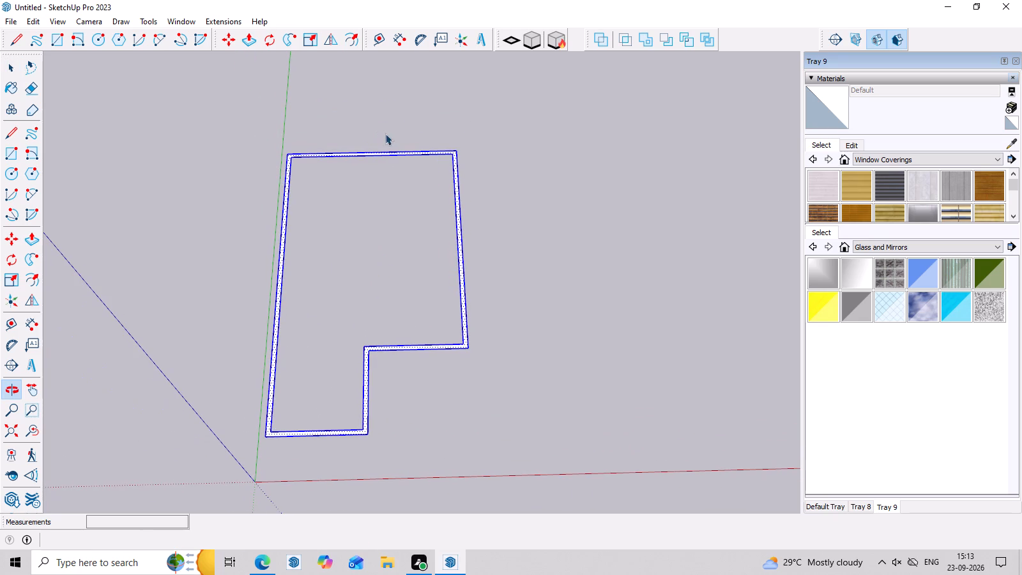
key("p")
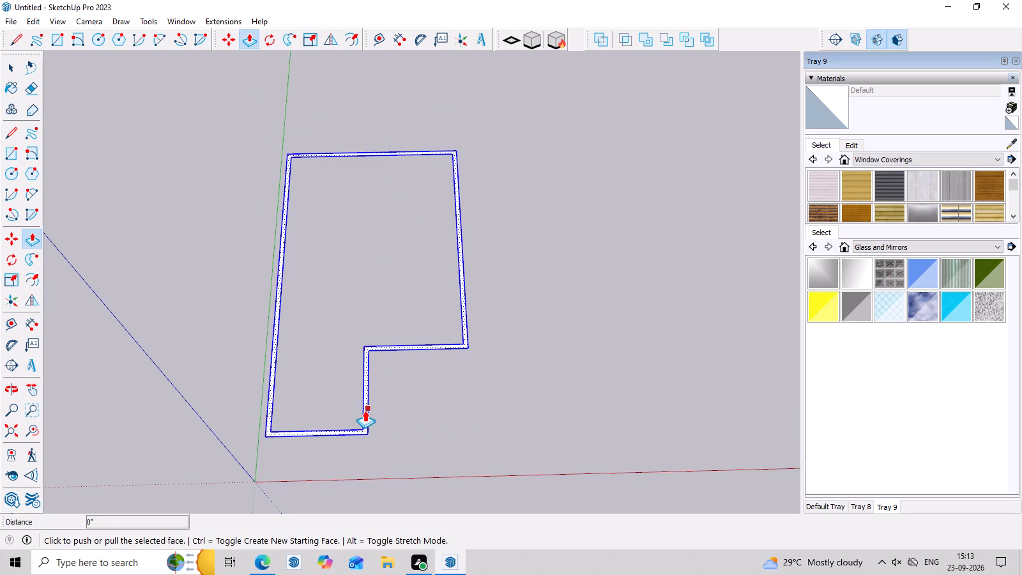
left_click(365, 410)
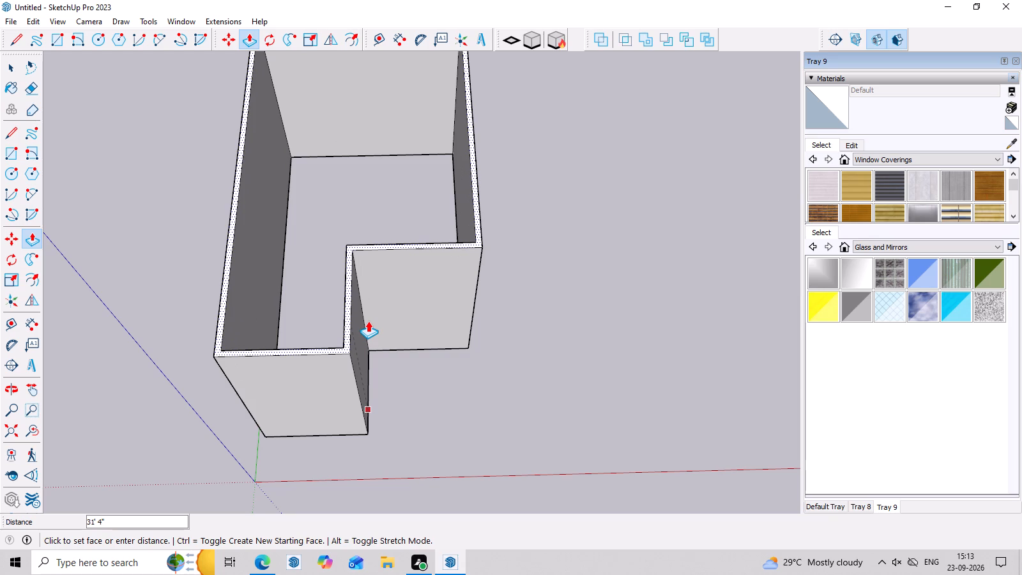
scroll(368, 319, "down", 3)
middle_click_drag(372, 329, 379, 174)
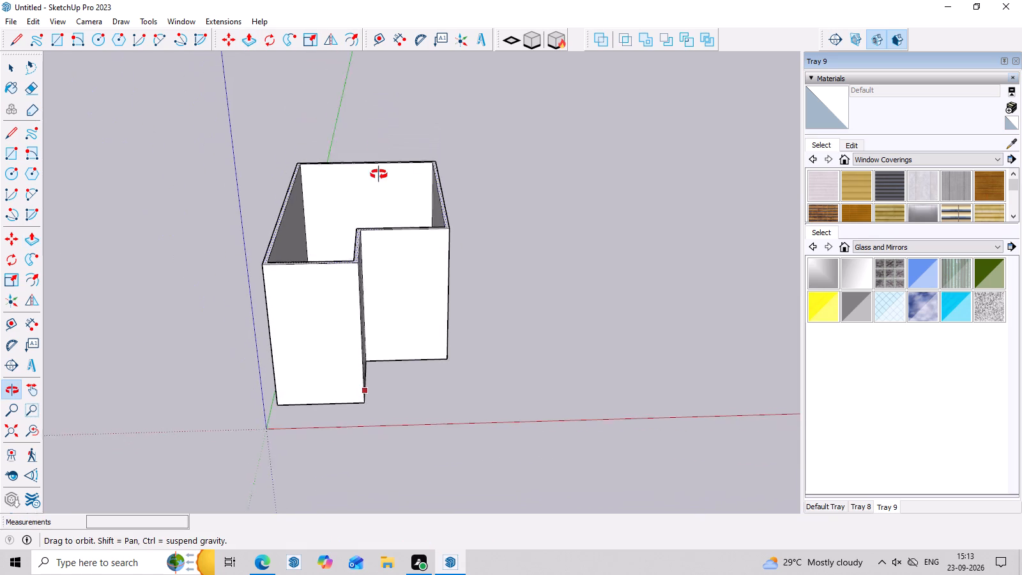
middle_click_drag(379, 174, 379, 187)
type("10'")
key("Return")
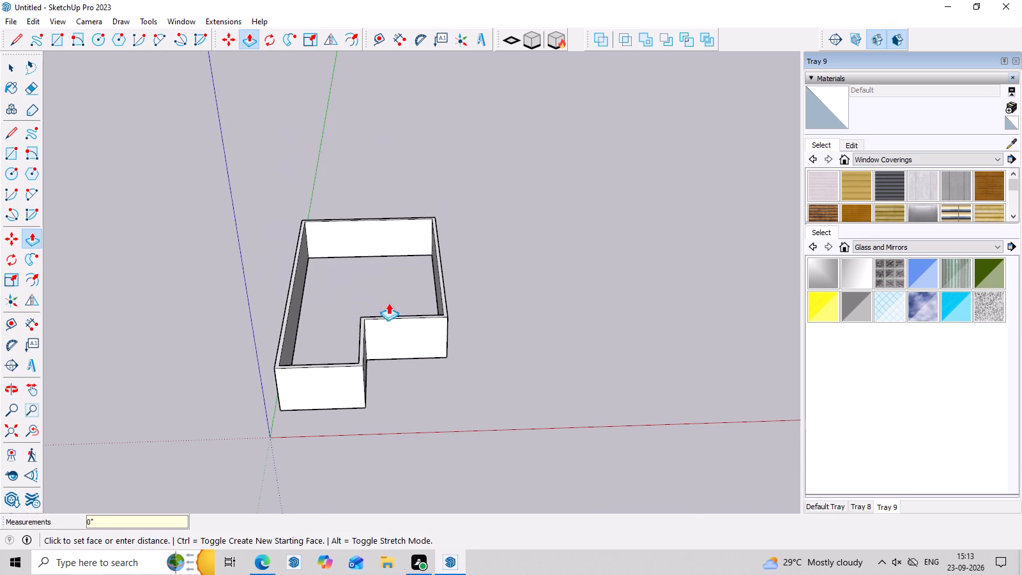
Group the whole extruded ground-floor wall geometry.
middle_click_drag(489, 377, 488, 300)
scroll(484, 302, "up", 4)
key("space")
triple_click(240, 371)
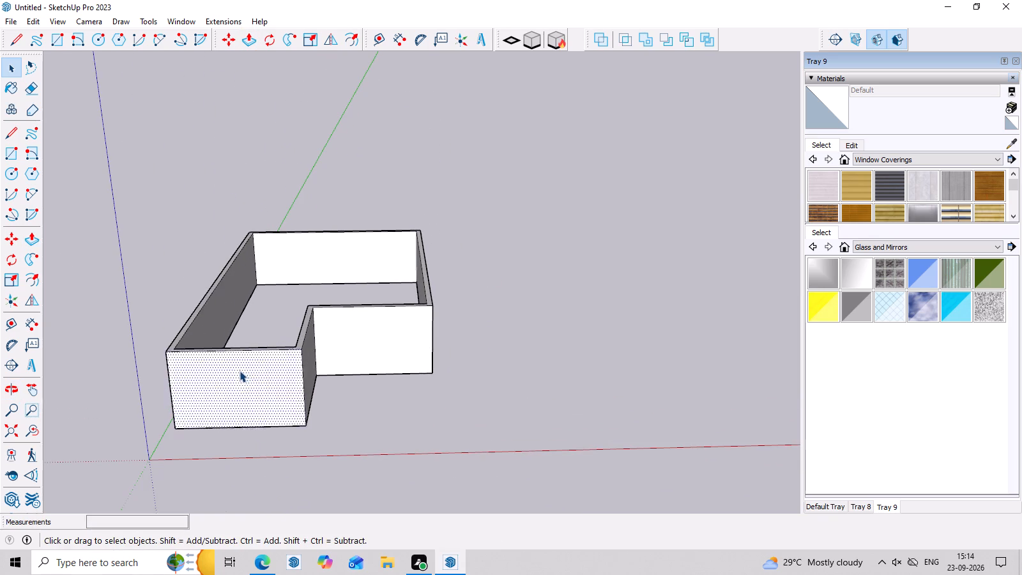
right_click(240, 371)
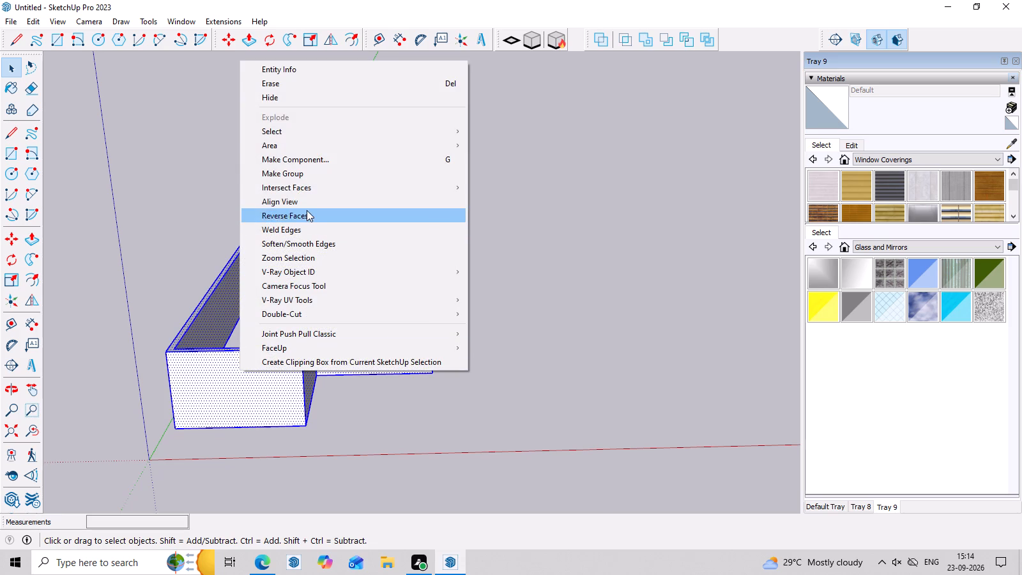
left_click(310, 178)
With hidden back edges showing, draw a rectangle about 6' 7" by 9" across the wall thickness at the front wall's base.
middle_click_drag(360, 366, 360, 478)
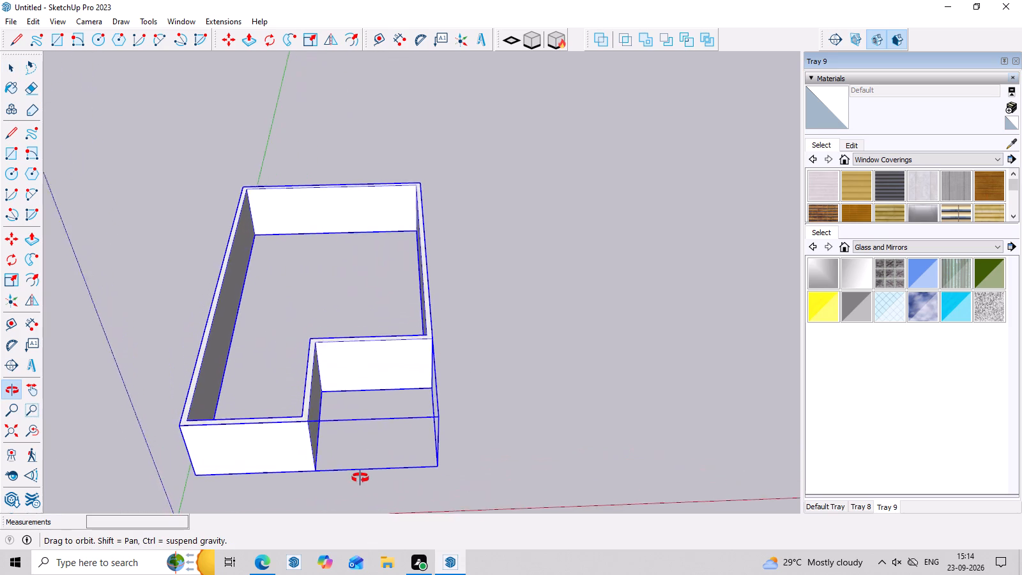
middle_click_drag(360, 478, 380, 238)
scroll(299, 291, "up", 6)
middle_click_drag(326, 314, 346, 210)
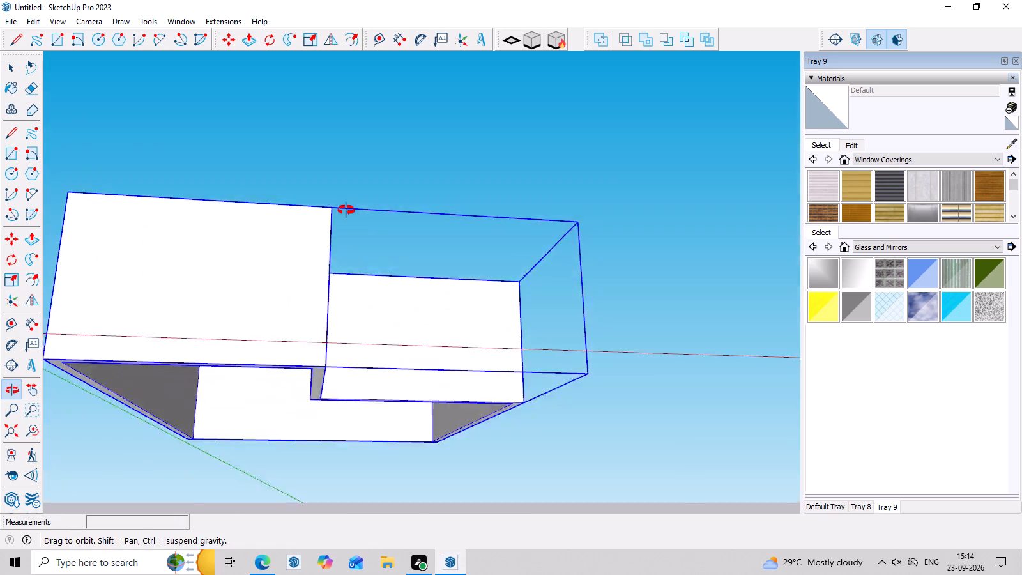
middle_click_drag(346, 210, 252, 501)
scroll(296, 321, "up", 2)
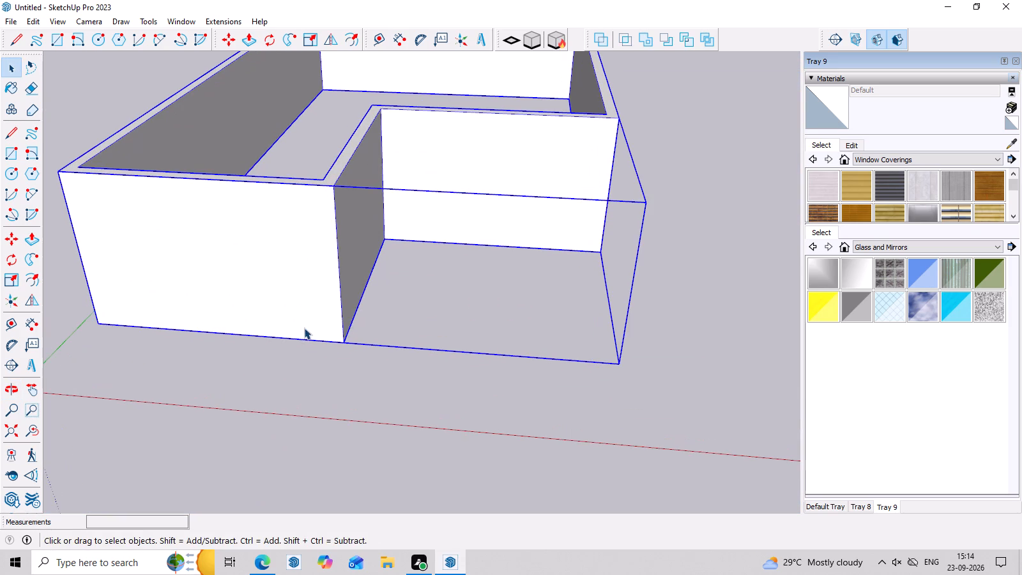
key("k")
scroll(187, 323, "up", 2)
middle_click_drag(183, 349, 195, 385)
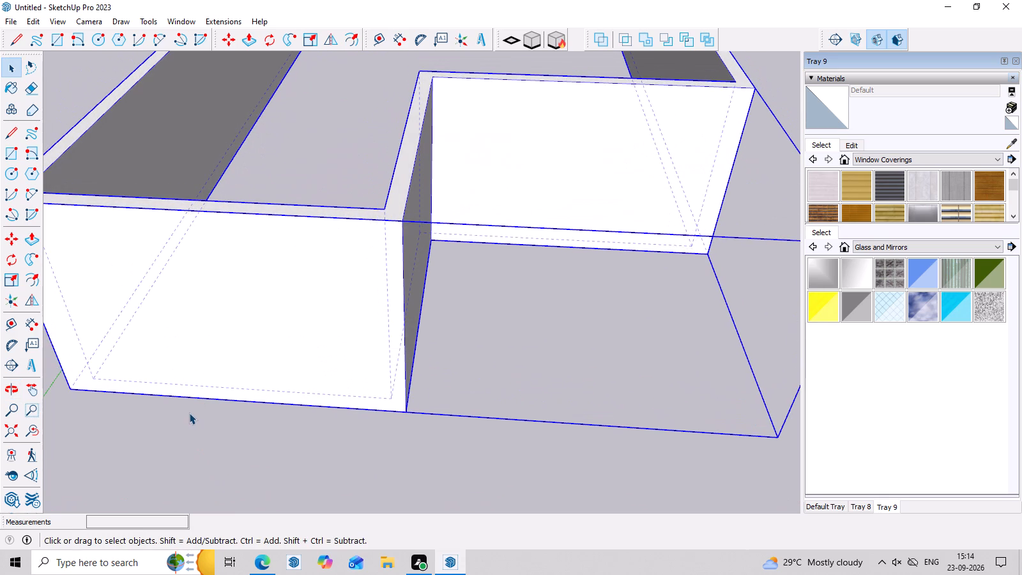
scroll(142, 373, "up", 2)
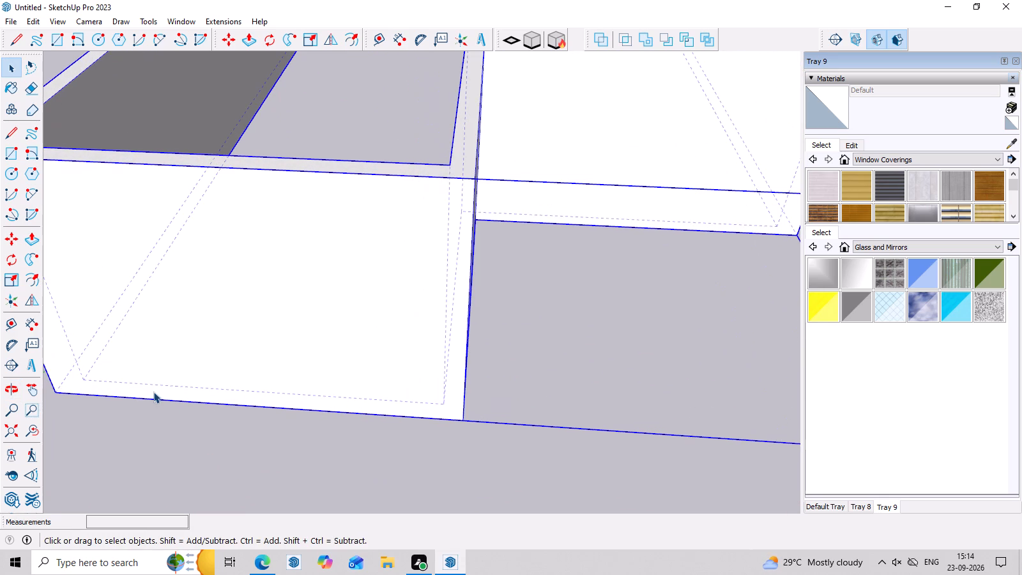
key("r")
left_click(145, 396)
left_click(156, 385)
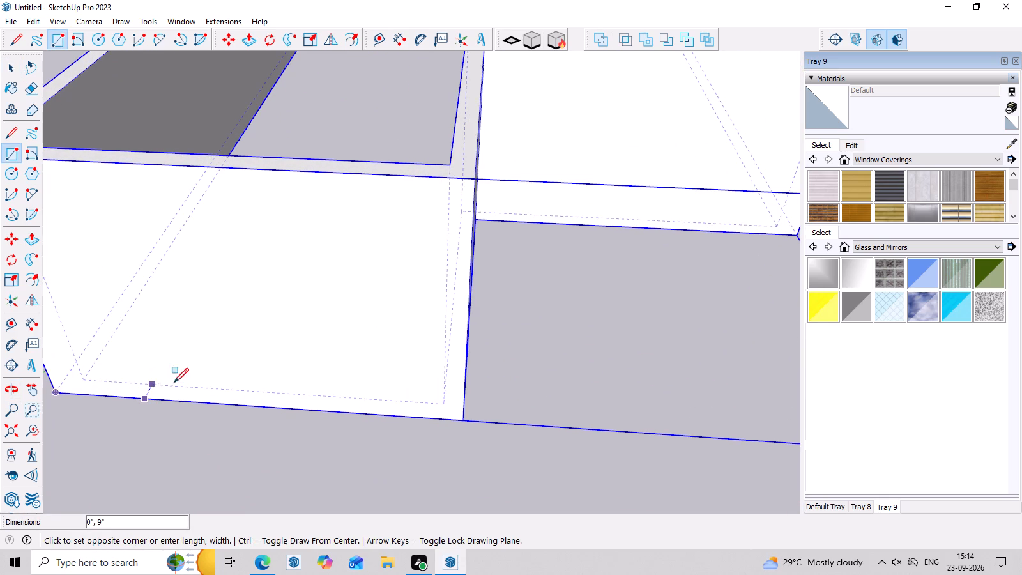
left_click(321, 395)
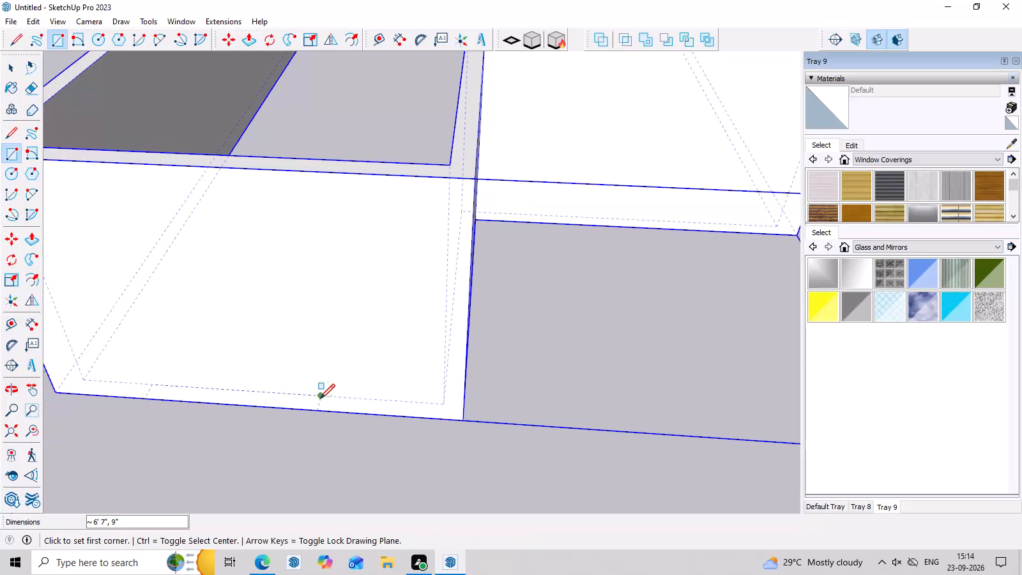
Extrude the rectangle at the front wall's base upward 4' into a window-sized block.
key("p")
left_click(303, 401)
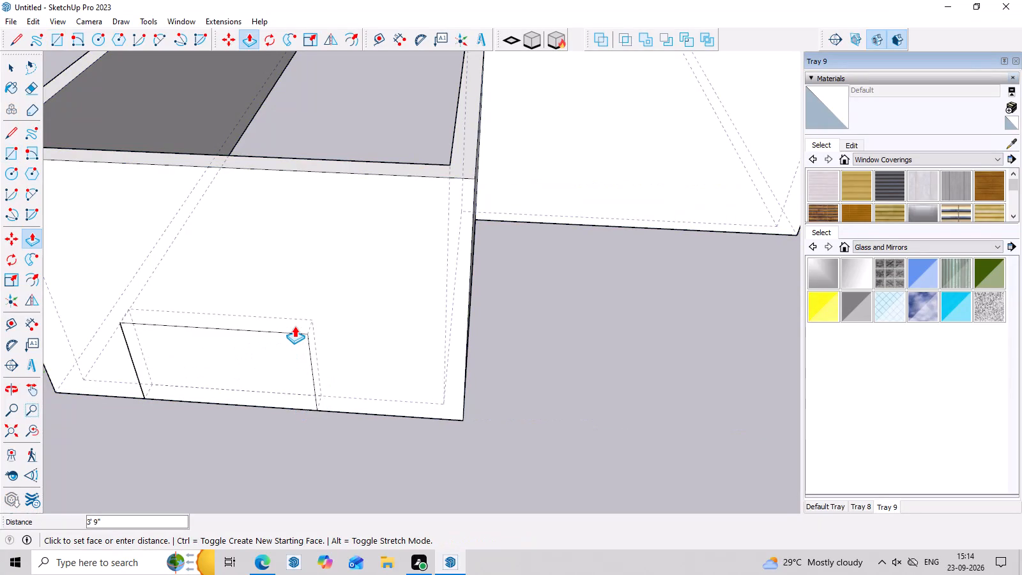
type("4'")
key("Return")
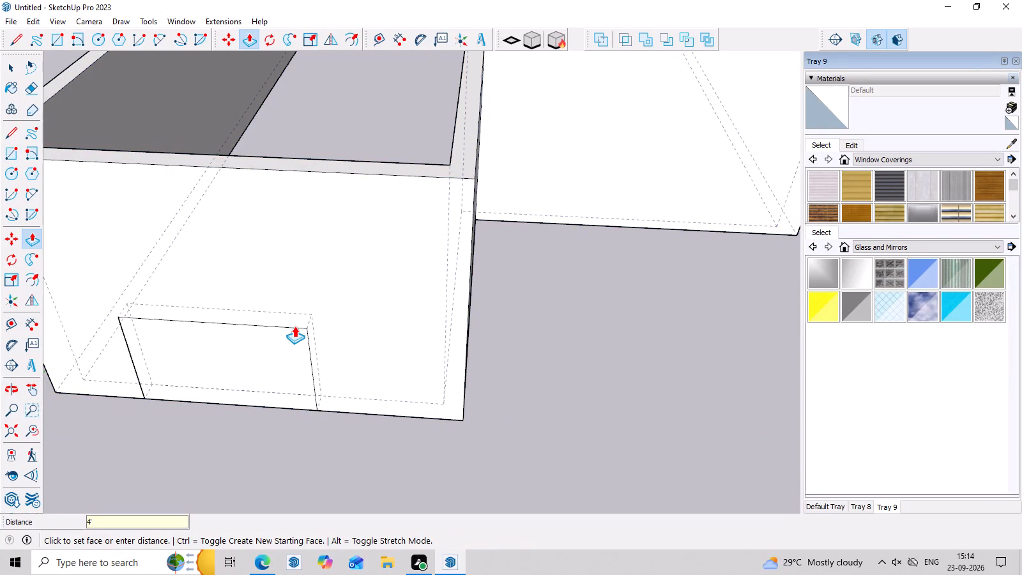
Pull the block's outer and inner faces so that it projects past both sides of the front wall.
left_click(298, 353)
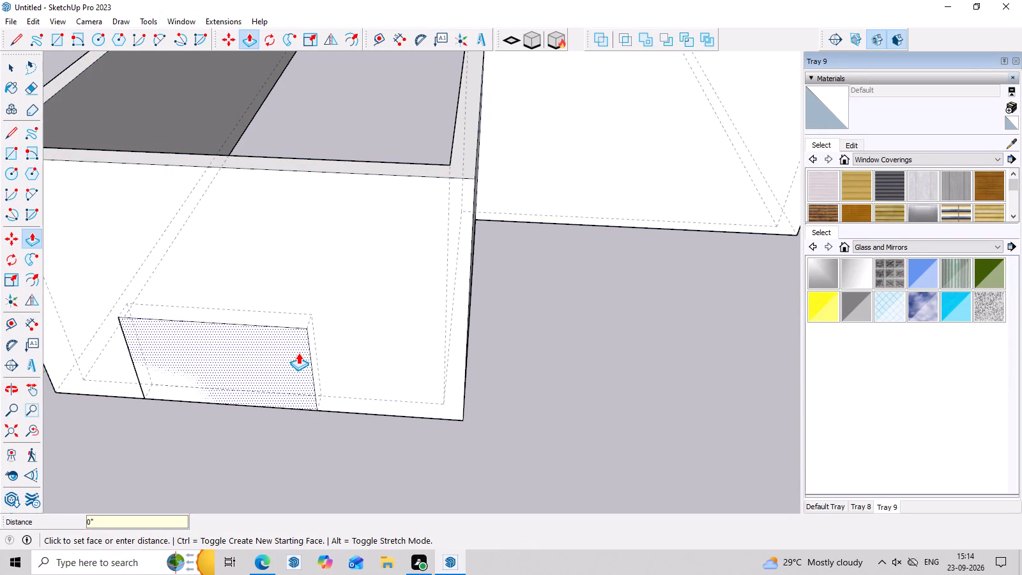
left_click(291, 376)
middle_click_drag(310, 154, 303, 410)
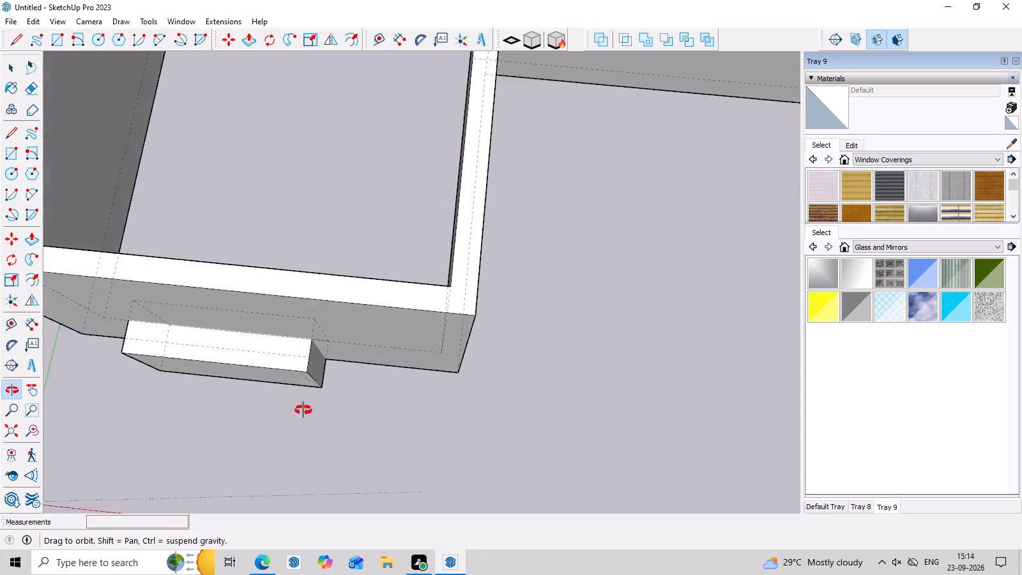
middle_click_drag(303, 410, 301, 466)
double_click(272, 293)
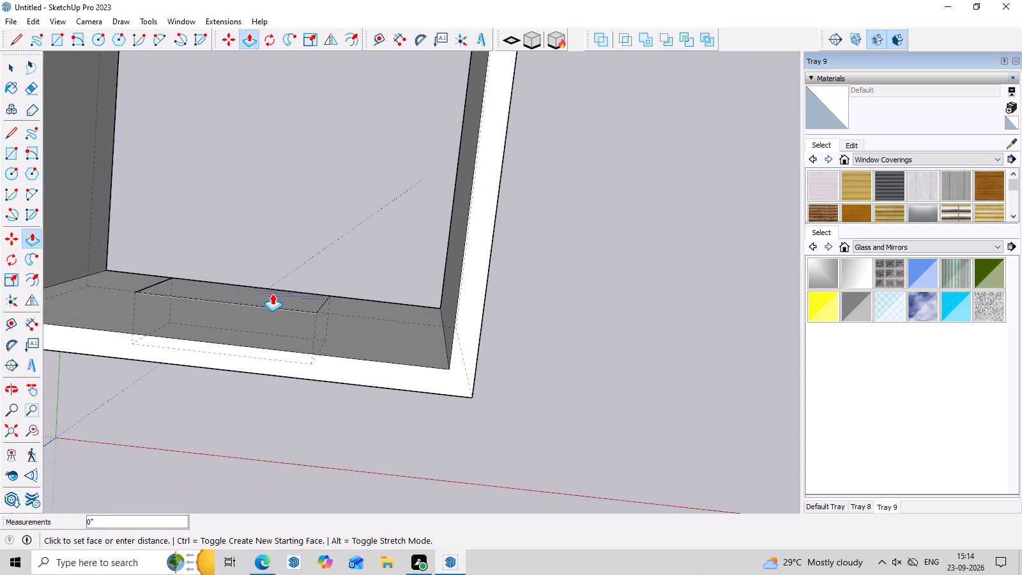
Select all of the block's connected faces and edges at the front wall.
middle_click_drag(275, 240, 340, 0)
key("space")
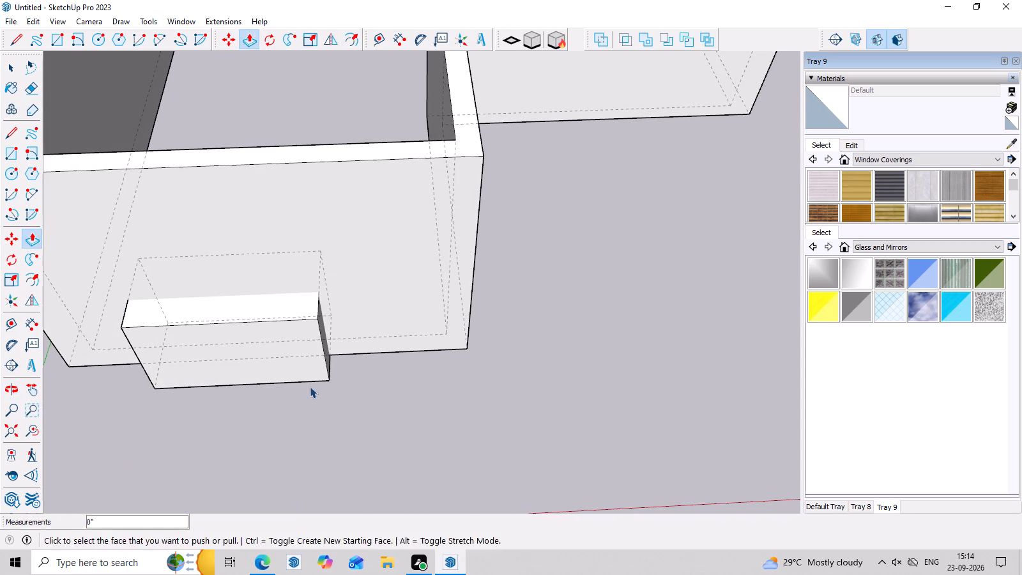
triple_click(286, 374)
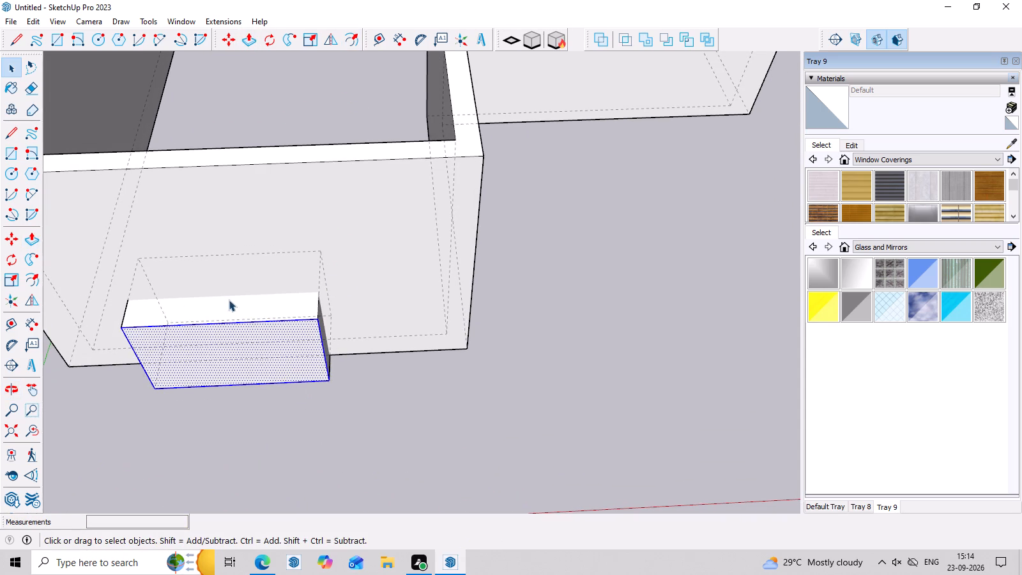
triple_click(238, 321)
middle_click_drag(305, 367, 288, 240)
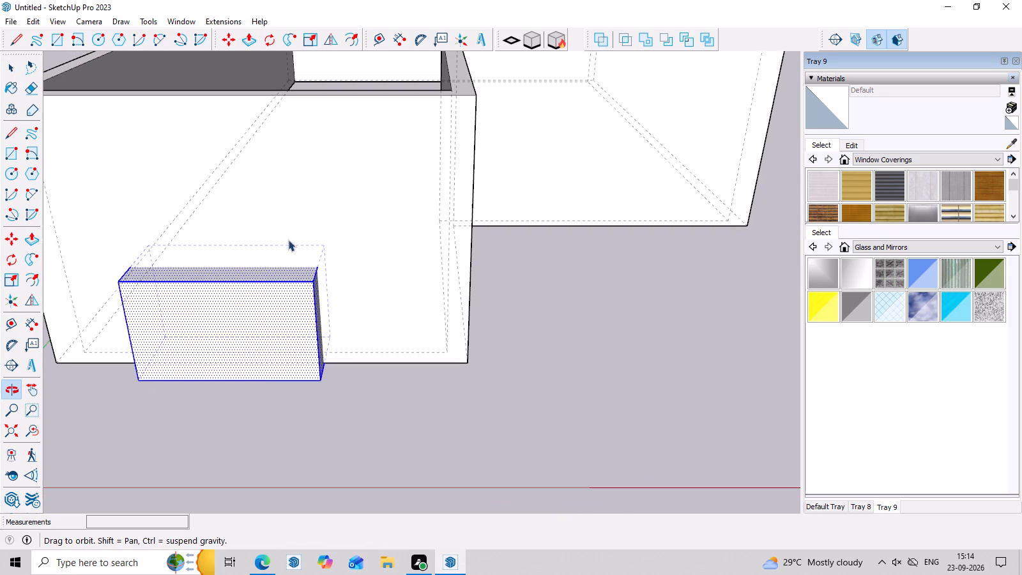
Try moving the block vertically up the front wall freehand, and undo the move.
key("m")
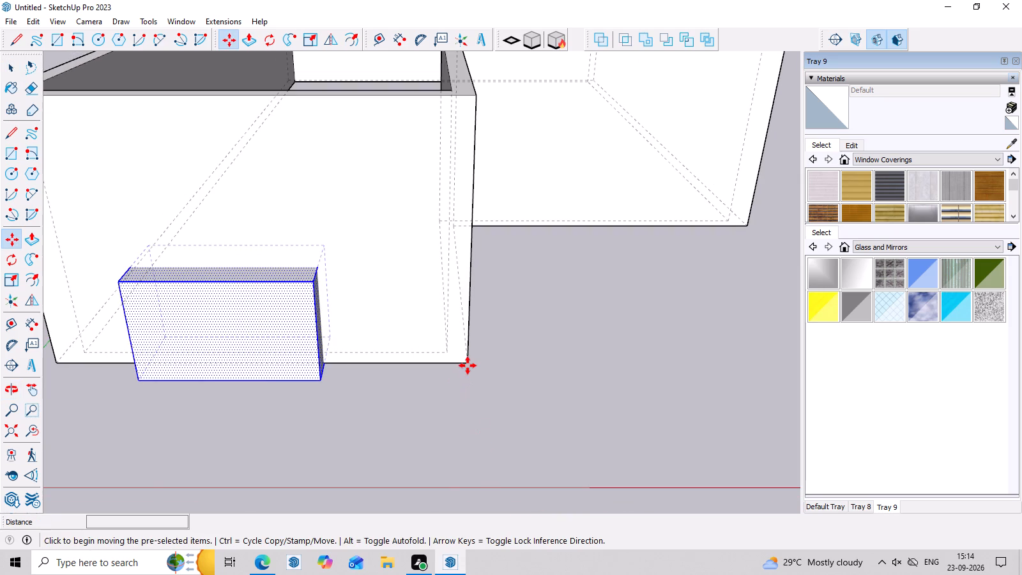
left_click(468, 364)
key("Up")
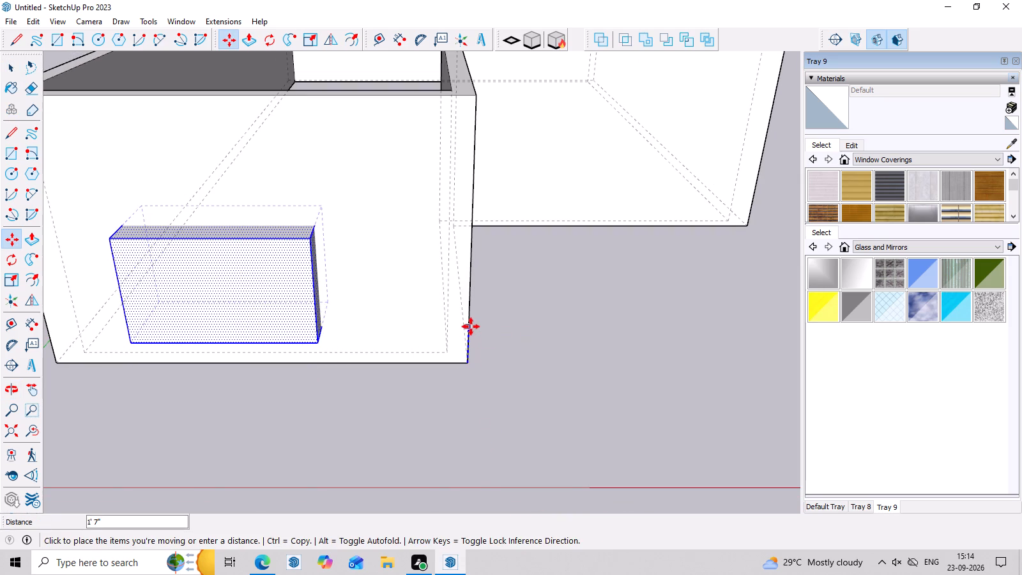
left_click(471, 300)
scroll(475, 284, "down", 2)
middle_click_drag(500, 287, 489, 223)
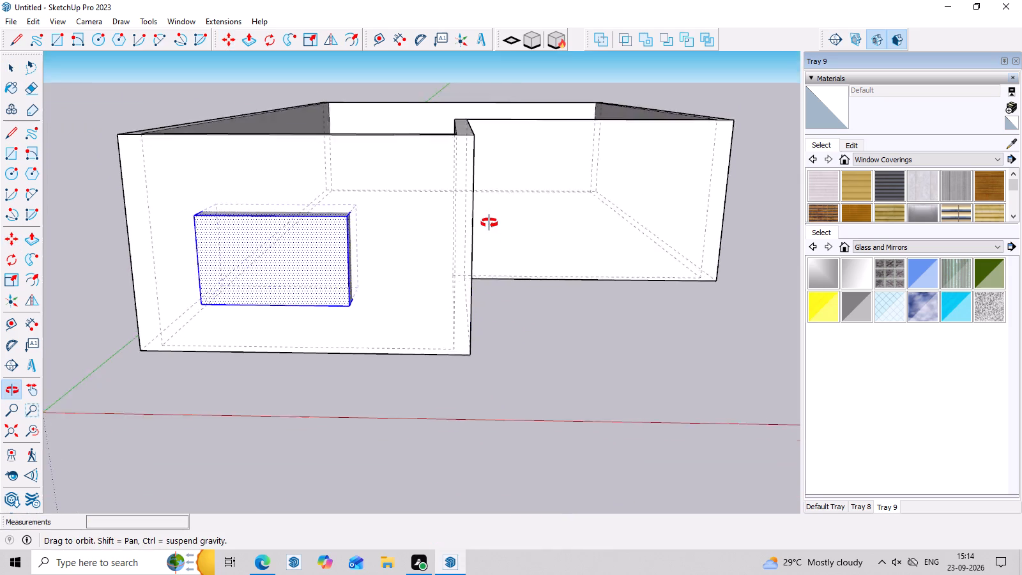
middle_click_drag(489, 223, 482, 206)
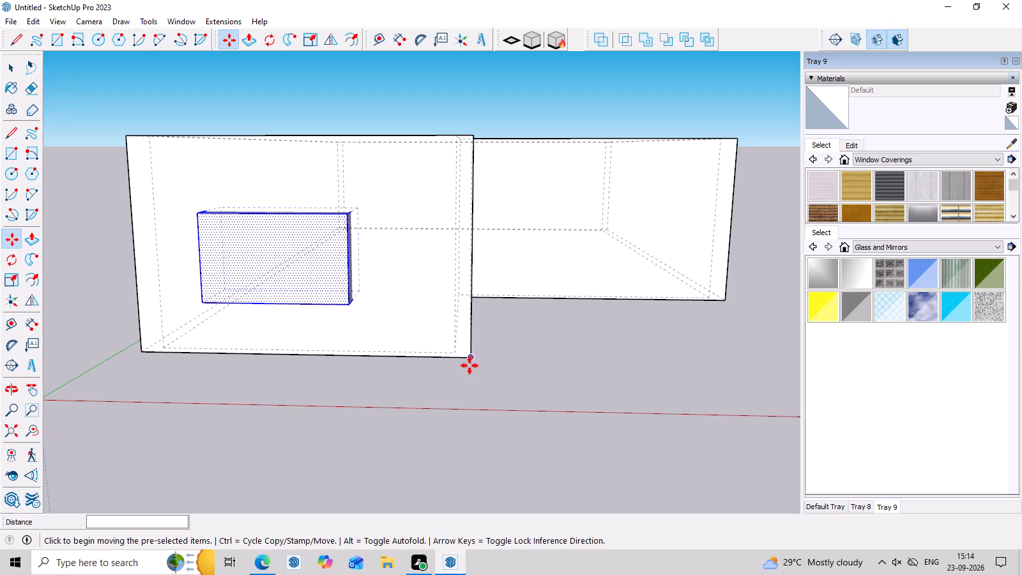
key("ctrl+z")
Move the selected block 3' straight up the front wall.
left_click(469, 356)
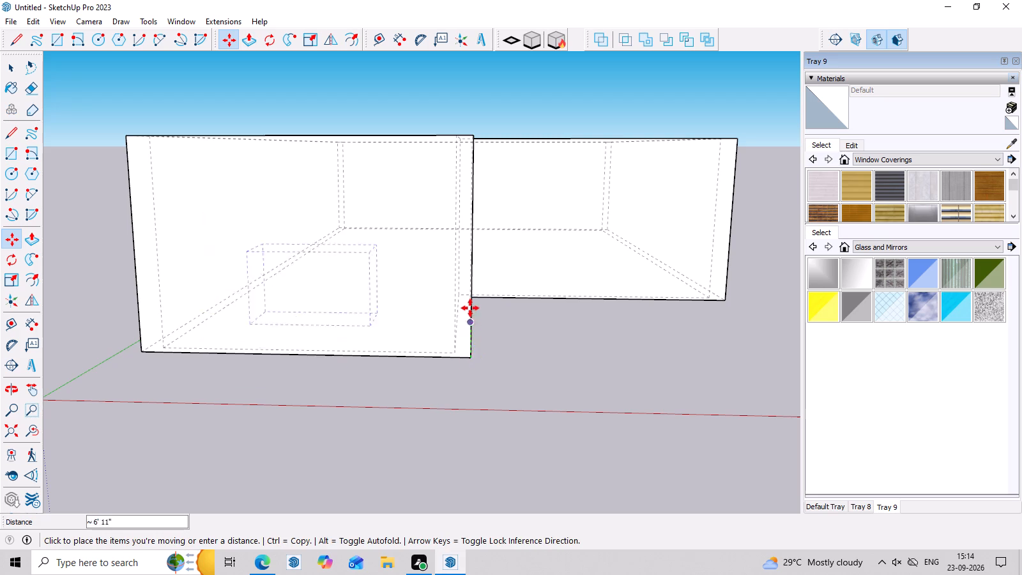
key("Up")
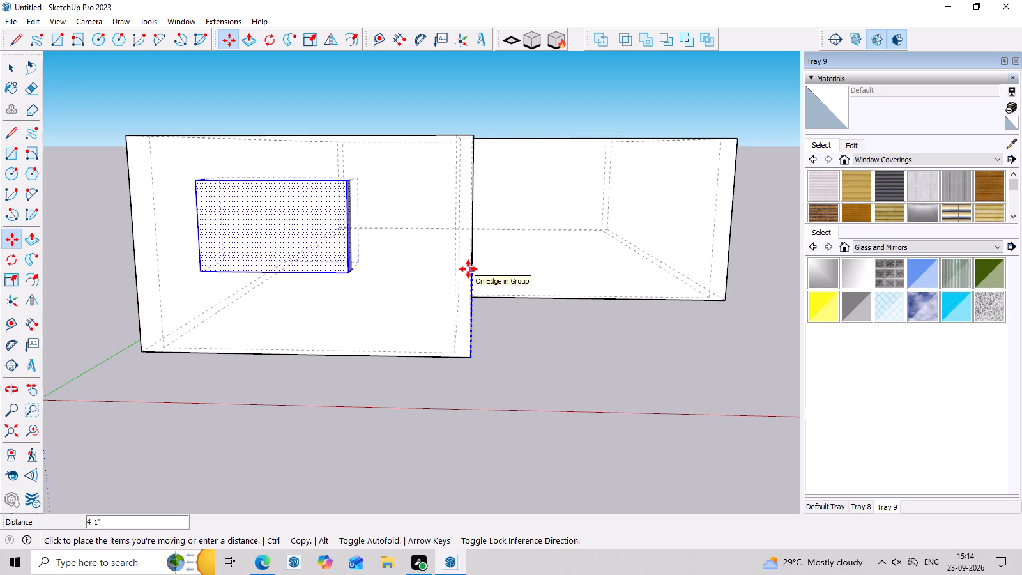
type("3'")
key("Return")
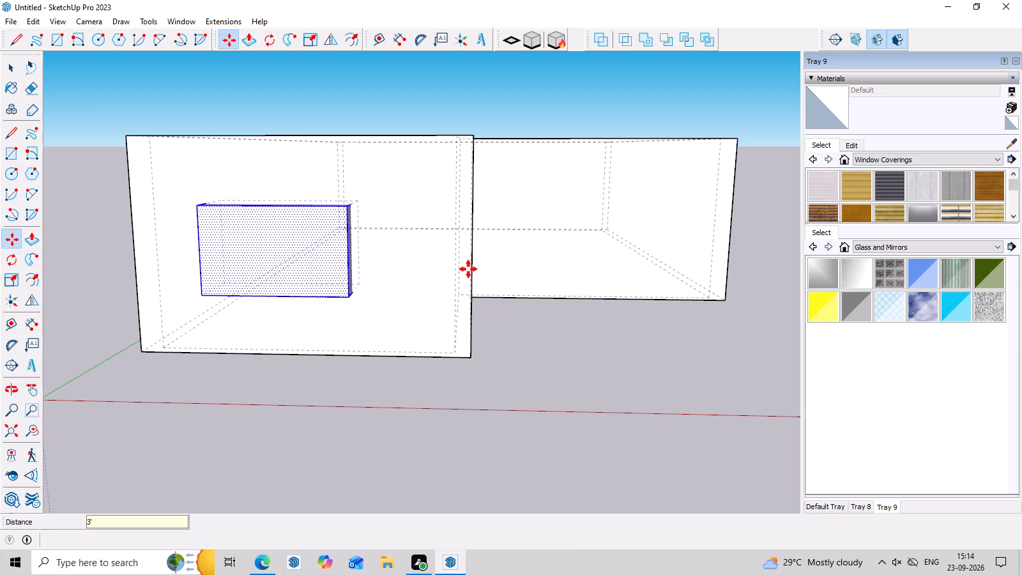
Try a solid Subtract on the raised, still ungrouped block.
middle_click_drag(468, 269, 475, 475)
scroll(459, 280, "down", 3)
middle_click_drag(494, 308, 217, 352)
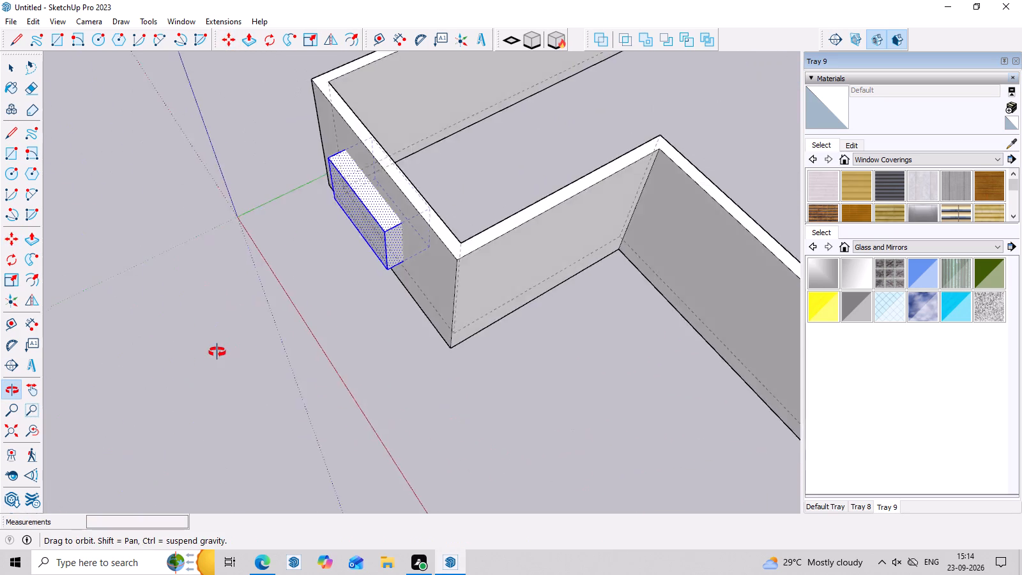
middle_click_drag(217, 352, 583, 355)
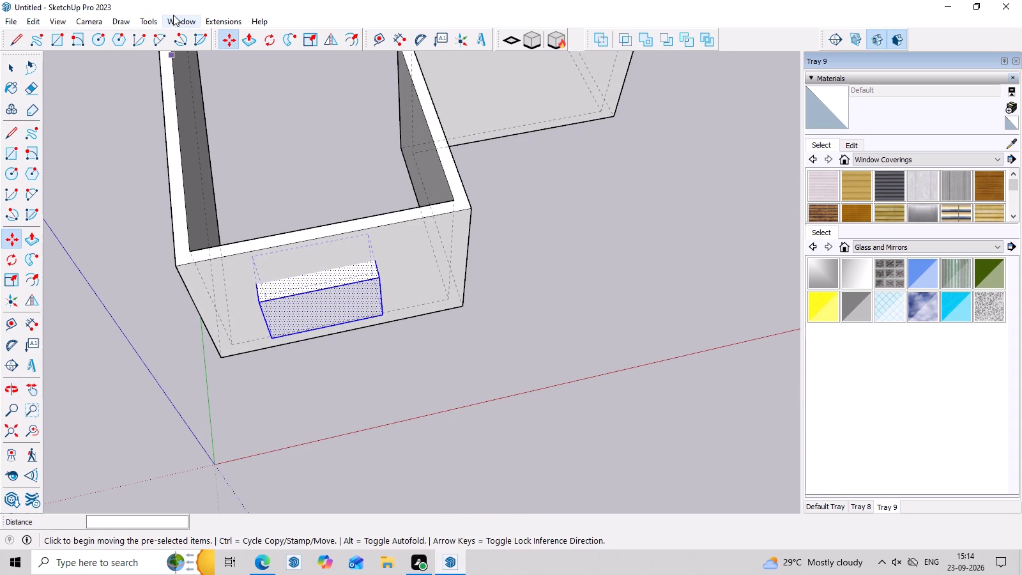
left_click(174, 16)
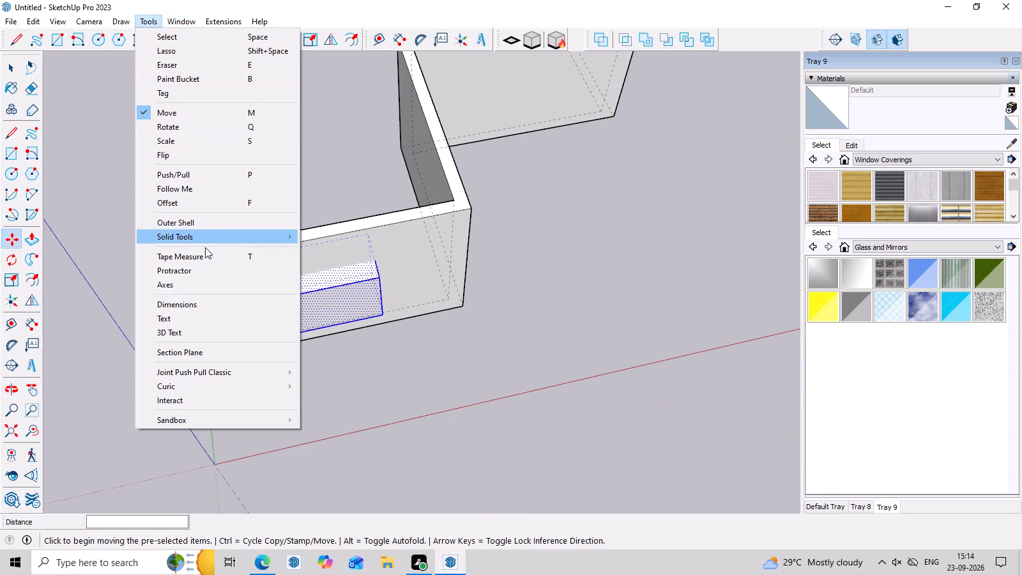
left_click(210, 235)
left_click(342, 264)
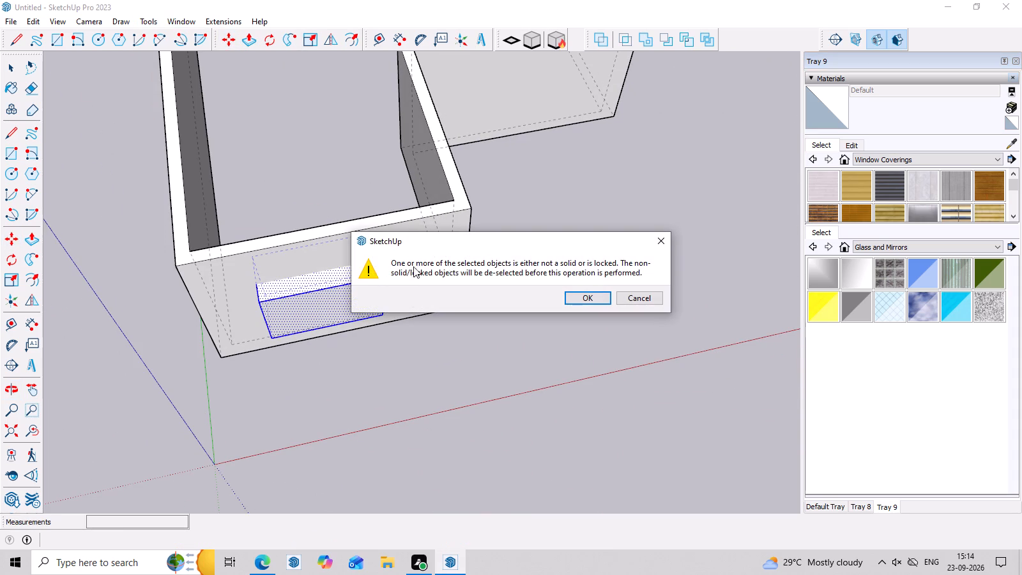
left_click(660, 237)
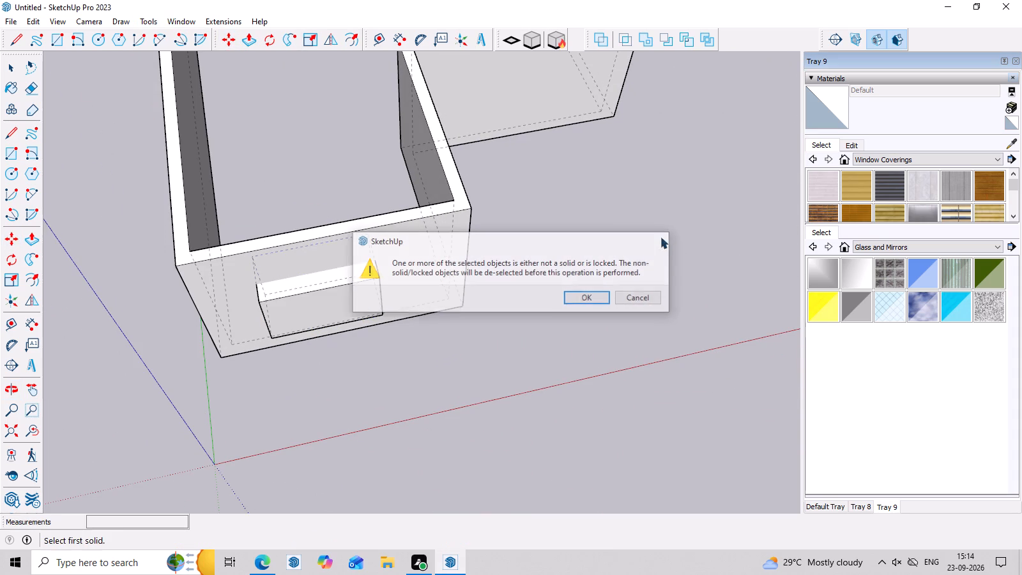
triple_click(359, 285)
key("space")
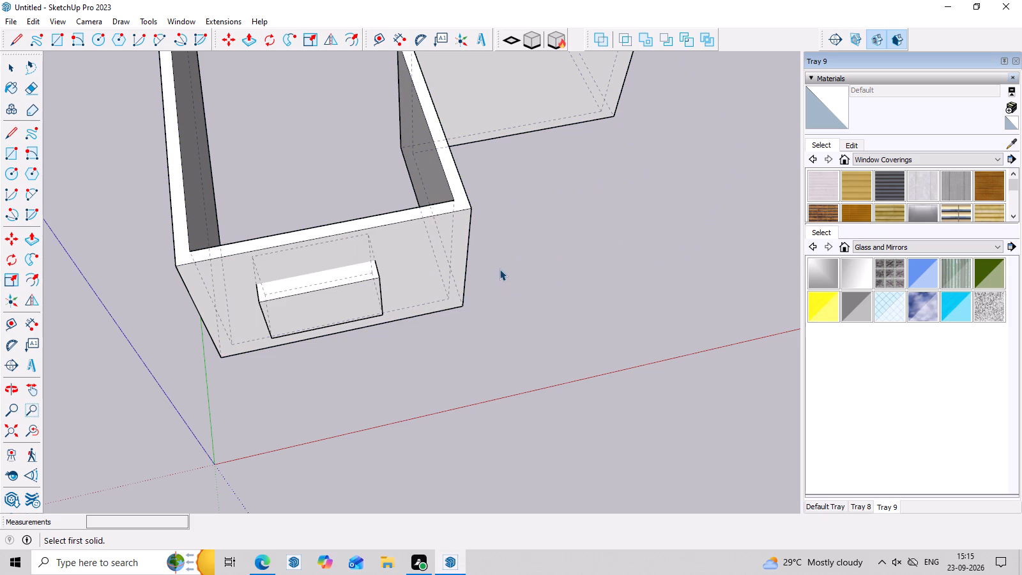
Group the raised window block's faces and edges.
left_click(352, 299)
triple_click(352, 299)
right_click(352, 299)
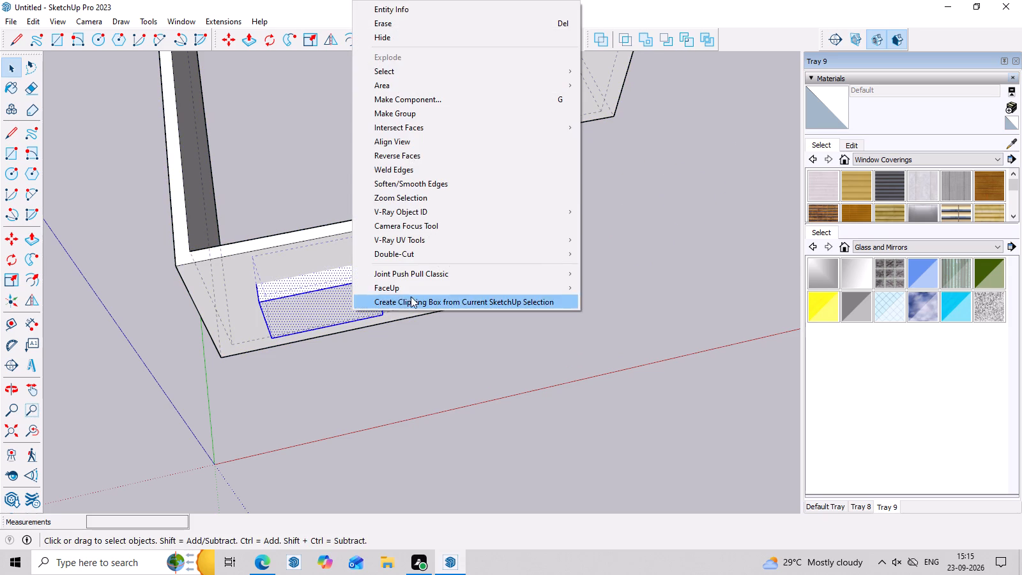
left_click(438, 111)
Use the solid Subtract tool to cut the grouped window block out of the ground-floor walls, and clear the selection.
middle_click_drag(428, 321, 340, 510)
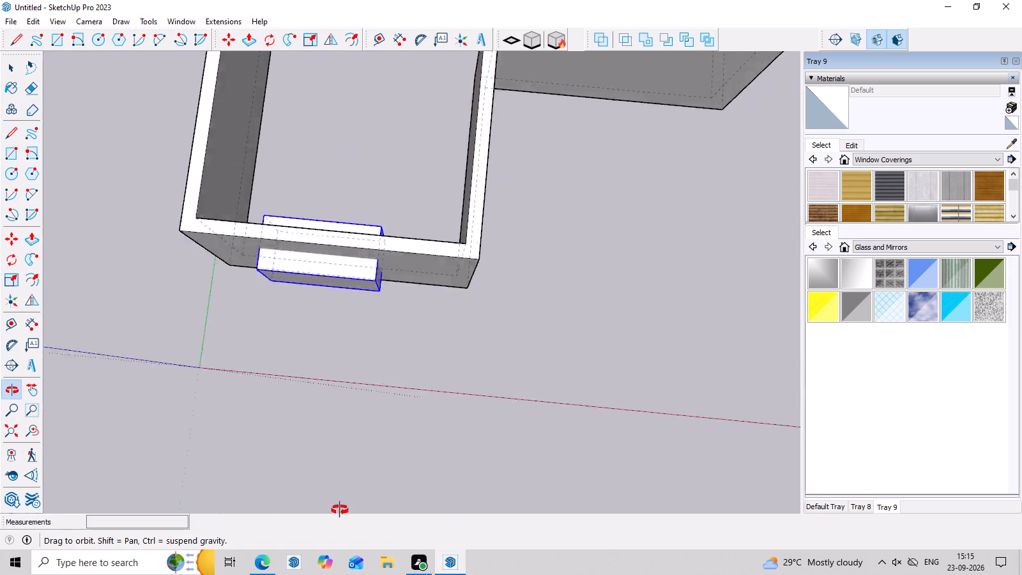
middle_click_drag(340, 510, 352, 540)
middle_click_drag(346, 380, 341, 96)
left_click(412, 272)
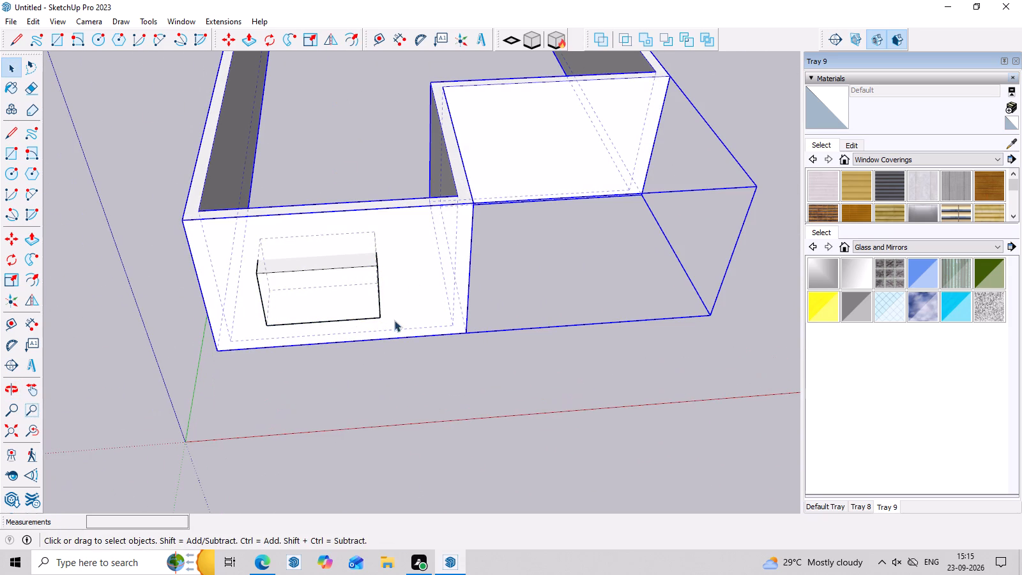
left_click(323, 317)
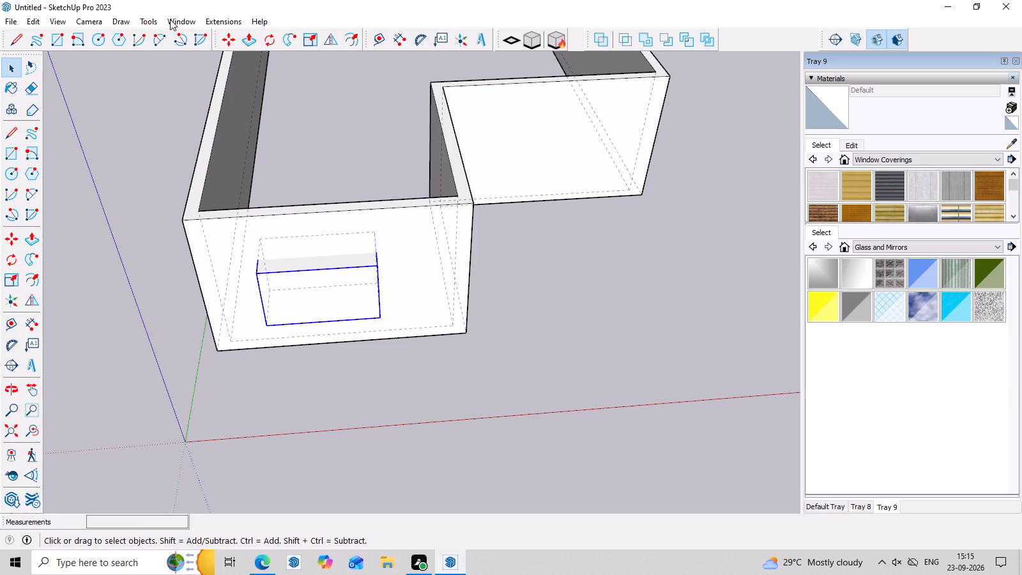
left_click(170, 19)
double_click(153, 24)
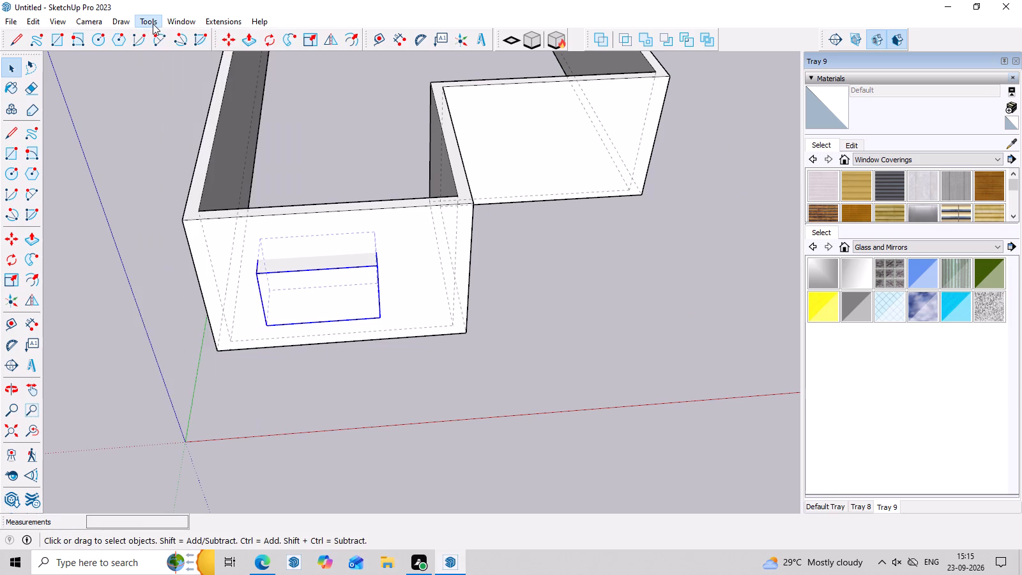
left_click(233, 236)
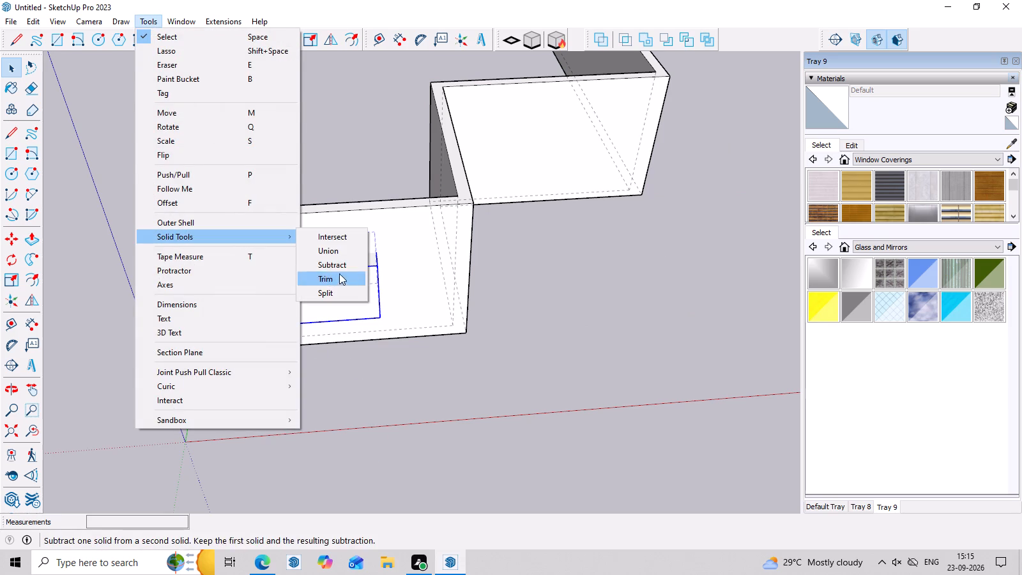
left_click(339, 263)
left_click(445, 260)
middle_click_drag(408, 322, 386, 99)
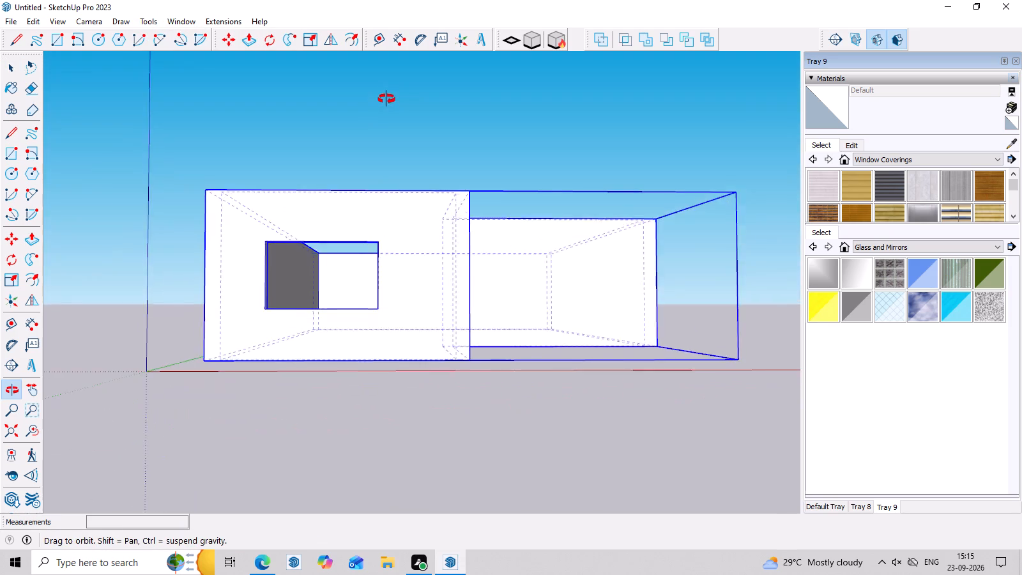
middle_click_drag(386, 99, 270, 248)
scroll(241, 231, "down", 11)
middle_click_drag(366, 333, 530, 314)
scroll(556, 195, "up", 5)
middle_click_drag(547, 206, 547, 188)
key("space")
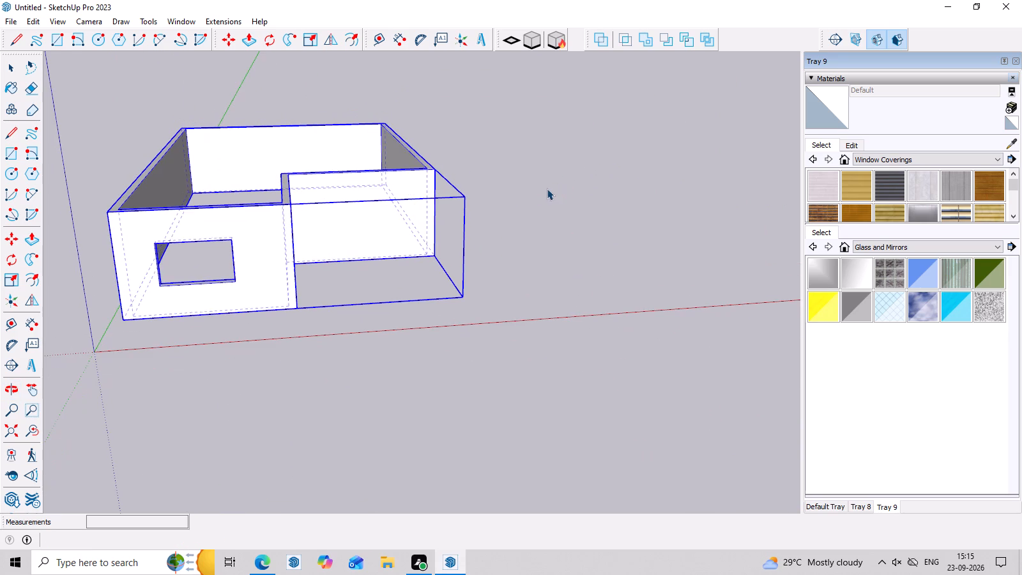
left_click(547, 188)
Examine the cut window opening and the recessed front wall from several angles.
scroll(547, 188, "down", 2)
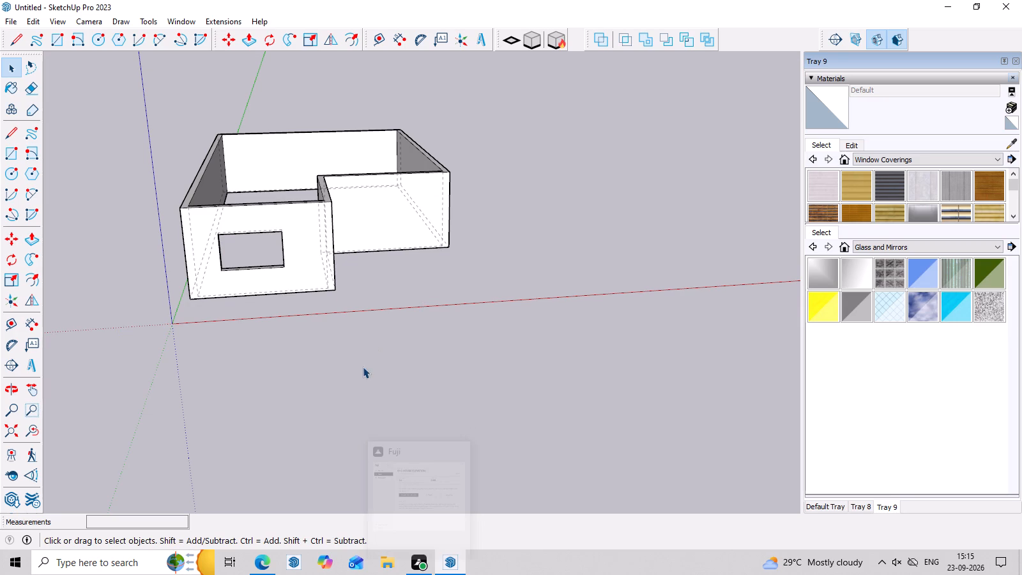
middle_click_drag(319, 193, 299, 267)
scroll(298, 267, "up", 9)
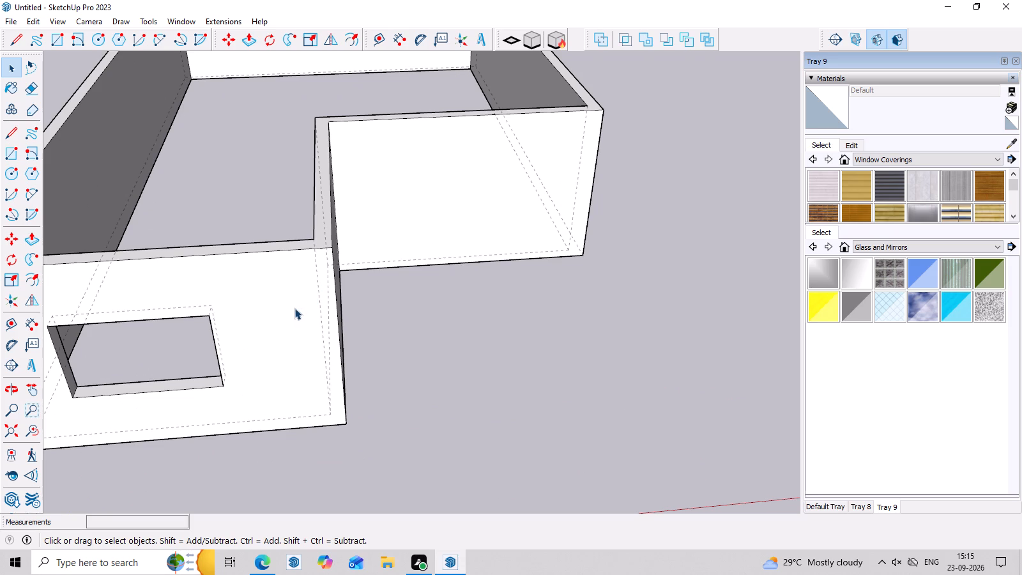
scroll(300, 311, "down", 5)
middle_click_drag(339, 356, 294, 341)
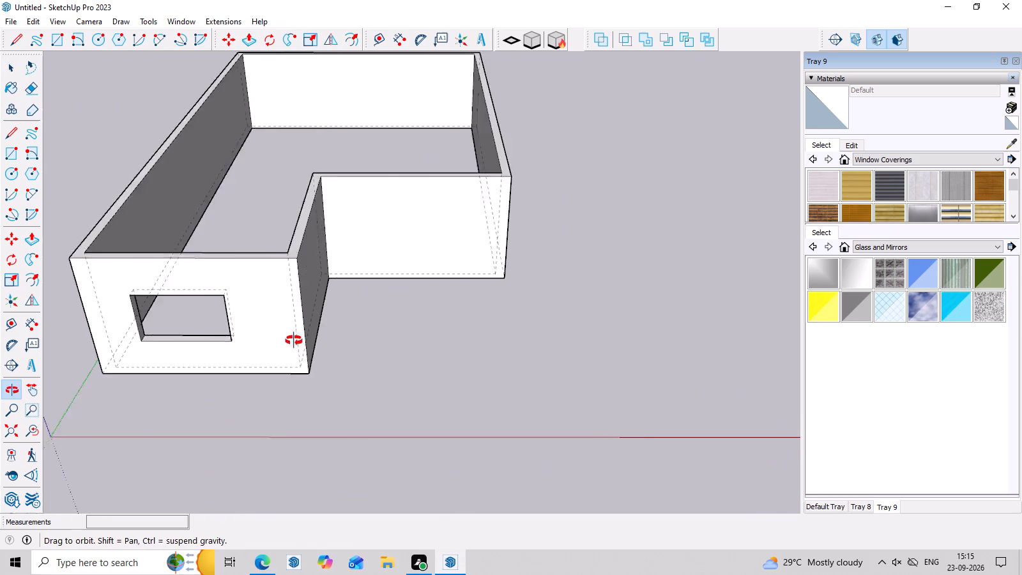
middle_click_drag(294, 341, 282, 332)
scroll(254, 331, "up", 6)
scroll(156, 263, "down", 6)
middle_click_drag(297, 397, 343, 379)
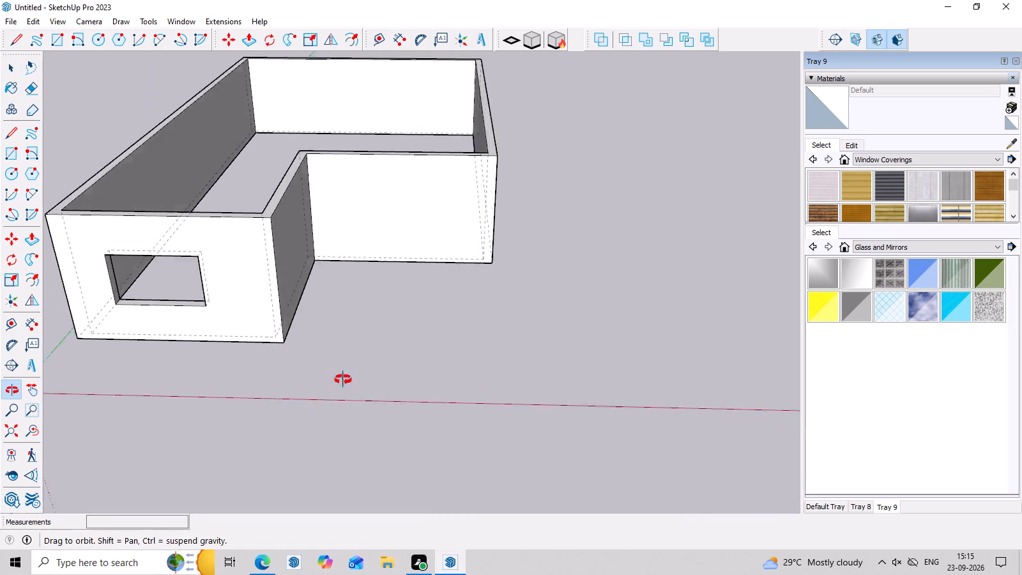
middle_click_drag(343, 379, 533, 323)
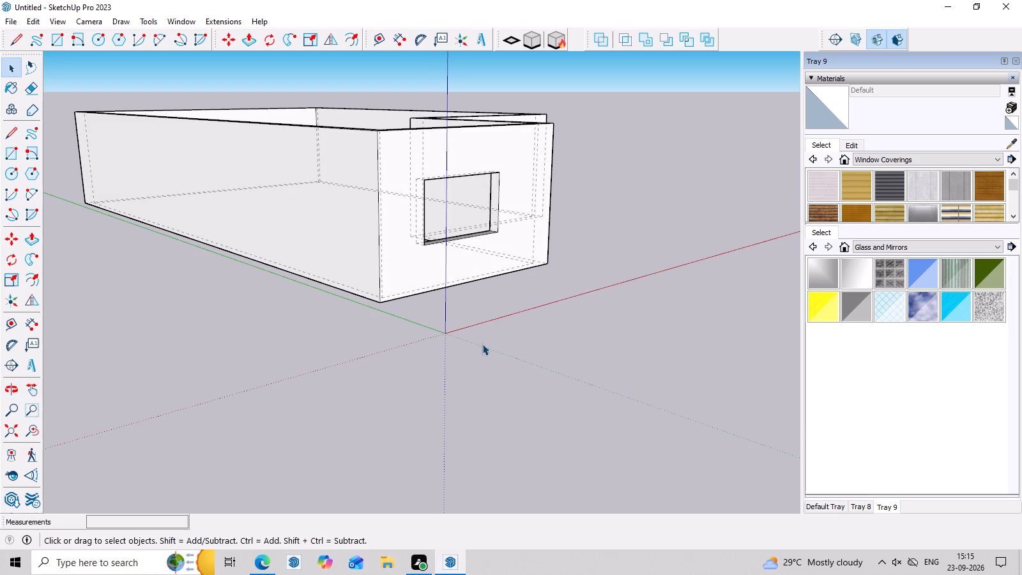
scroll(450, 341, "down", 6)
middle_click_drag(452, 325, 157, 341)
scroll(157, 341, "down", 1)
scroll(307, 327, "up", 6)
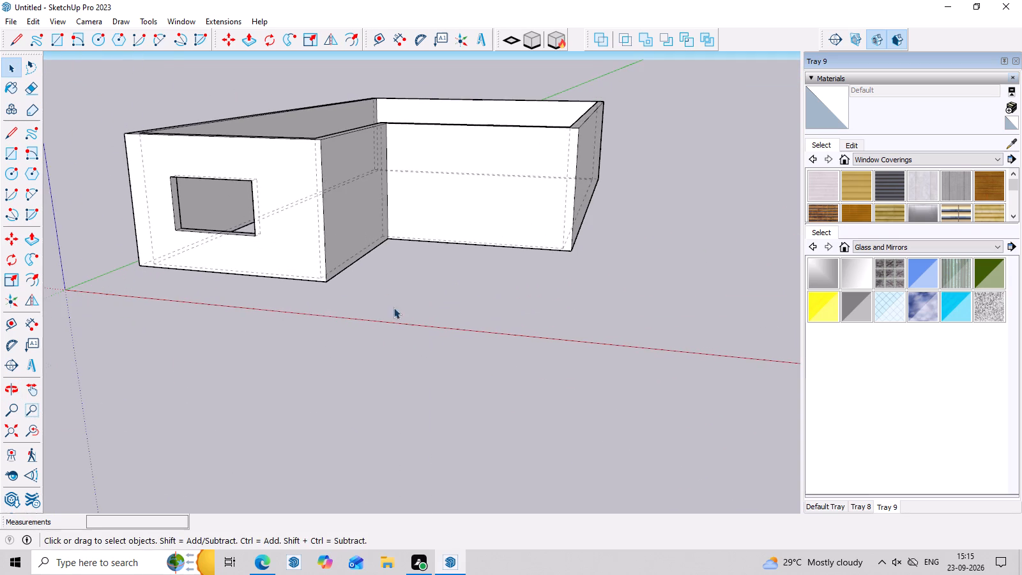
middle_click_drag(469, 341, 496, 346)
scroll(393, 146, "up", 6)
middle_click_drag(496, 314, 526, 394)
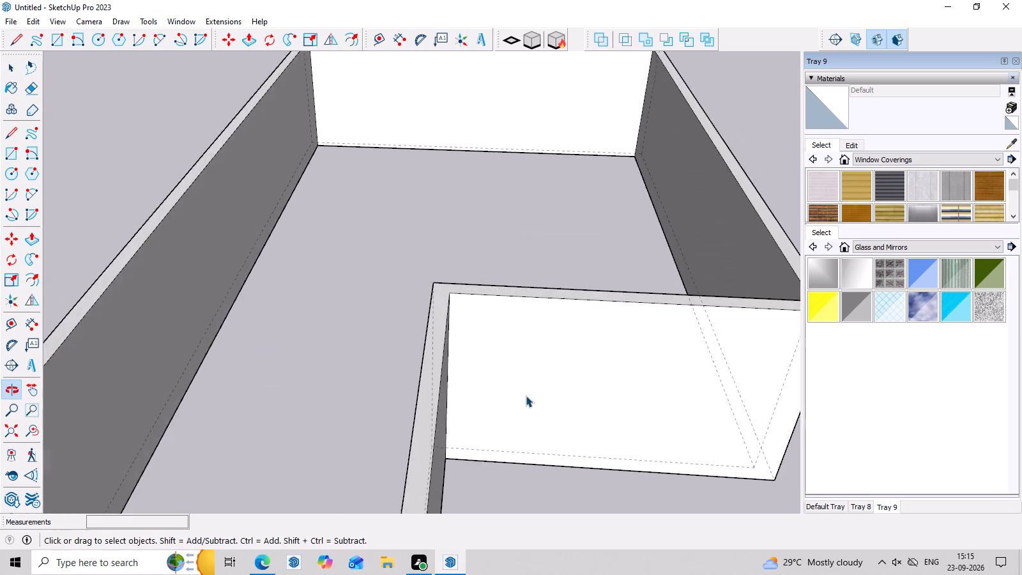
scroll(514, 405, "up", 3)
scroll(477, 307, "down", 7)
middle_click_drag(498, 427, 515, 370)
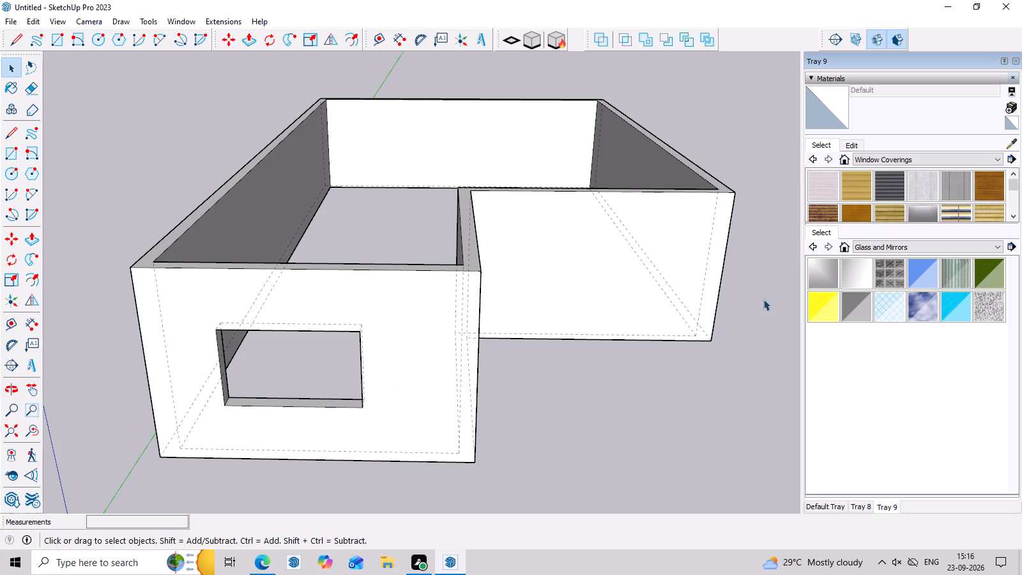
Draw a rectangle about 3' 2" by 9" across the recessed front wall's base, near its corner with the projecting room.
scroll(728, 155, "up", 3)
middle_click_drag(763, 339, 749, 243)
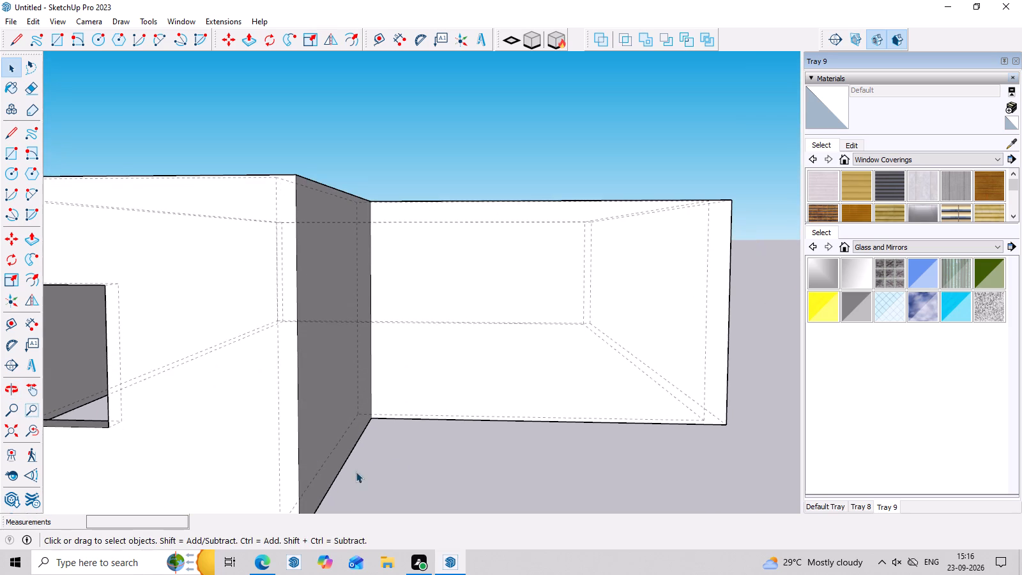
middle_click_drag(429, 403, 446, 567)
scroll(418, 390, "up", 3)
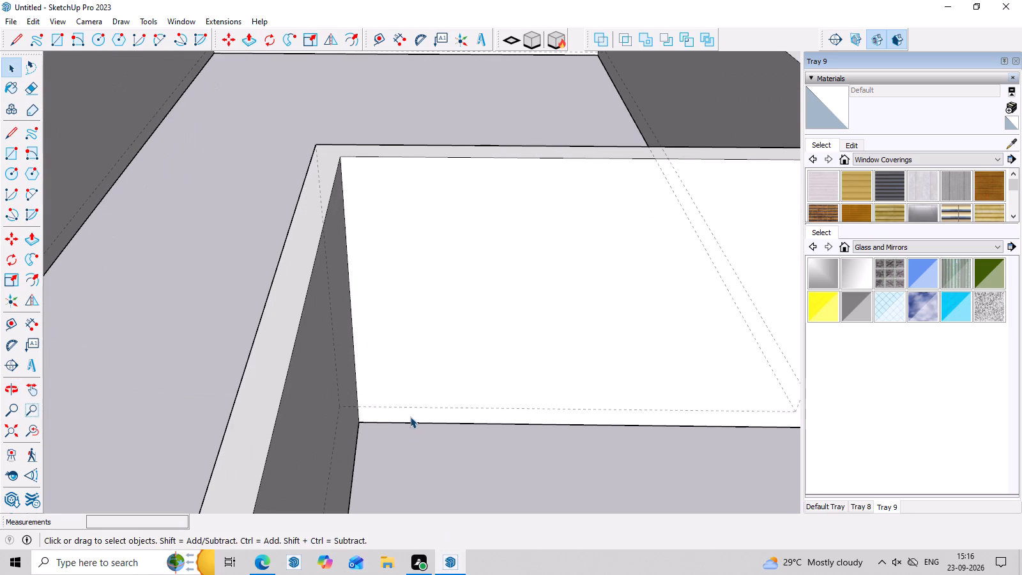
key("r")
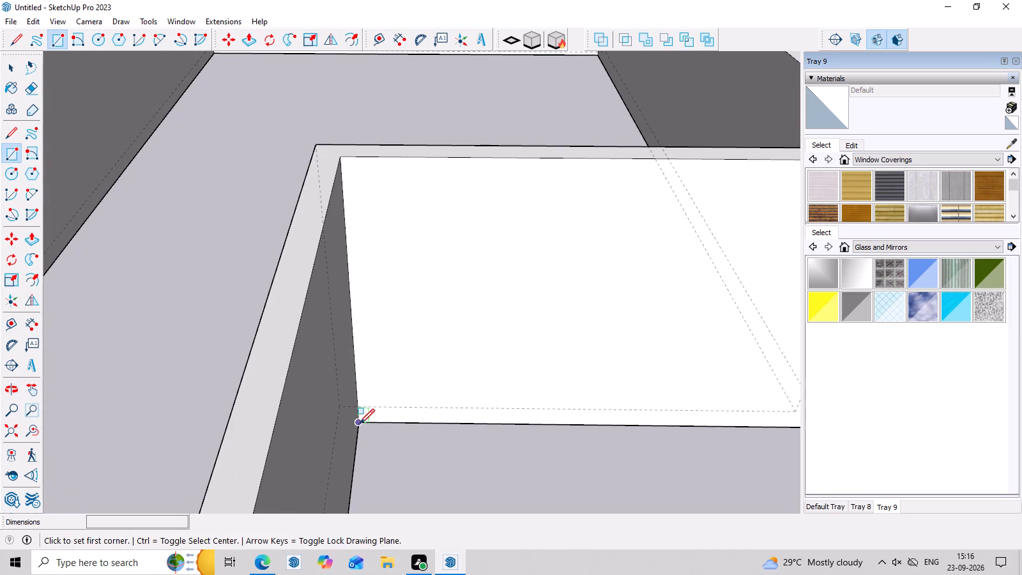
left_click(370, 422)
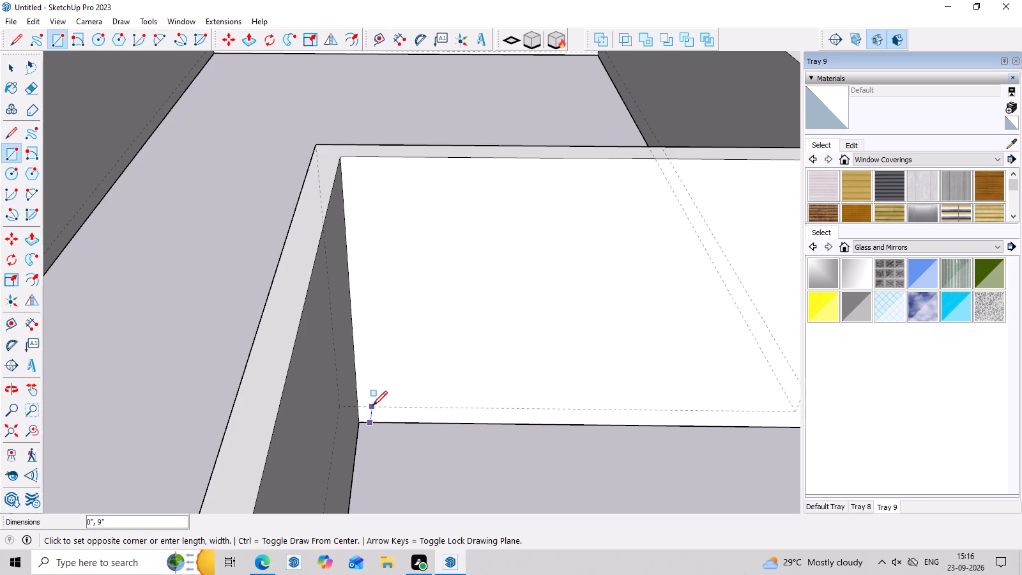
left_click(372, 406)
middle_click_drag(463, 407, 463, 422)
scroll(462, 410, "up", 2)
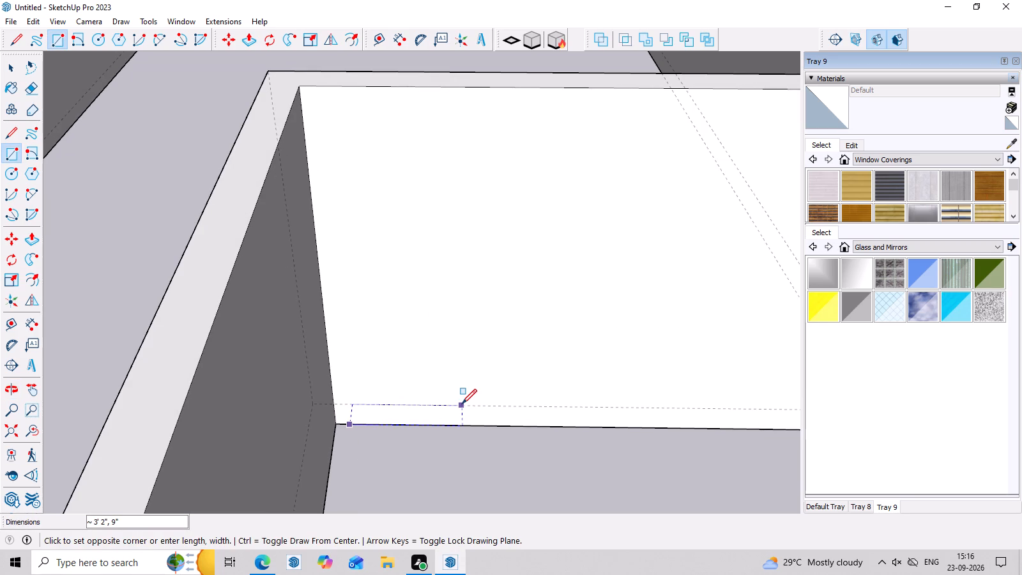
left_click(462, 404)
Push/Pull the small base rectangle up 8' to form a doorway block.
key("p")
left_click(438, 414)
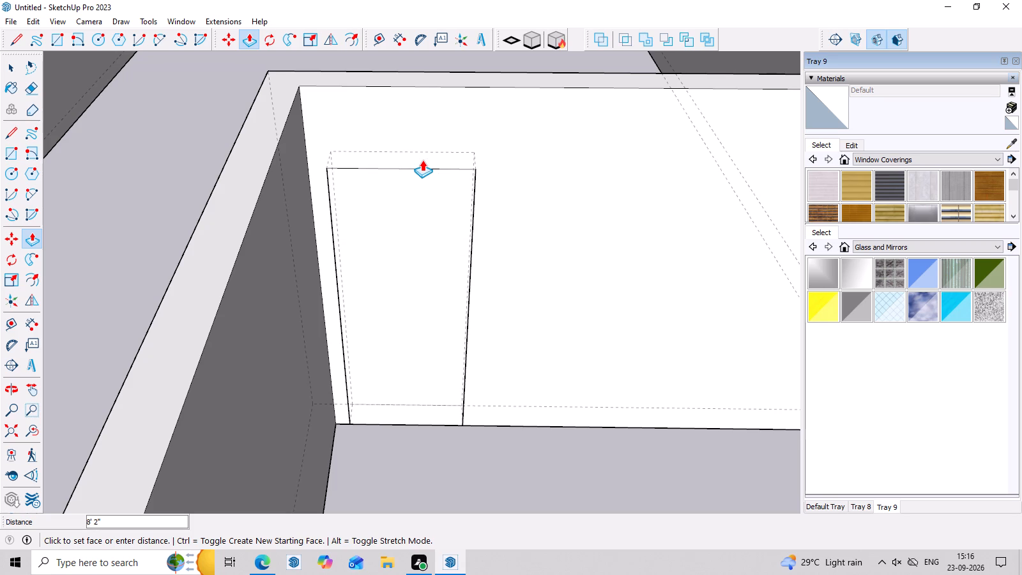
type("8'")
key("Return")
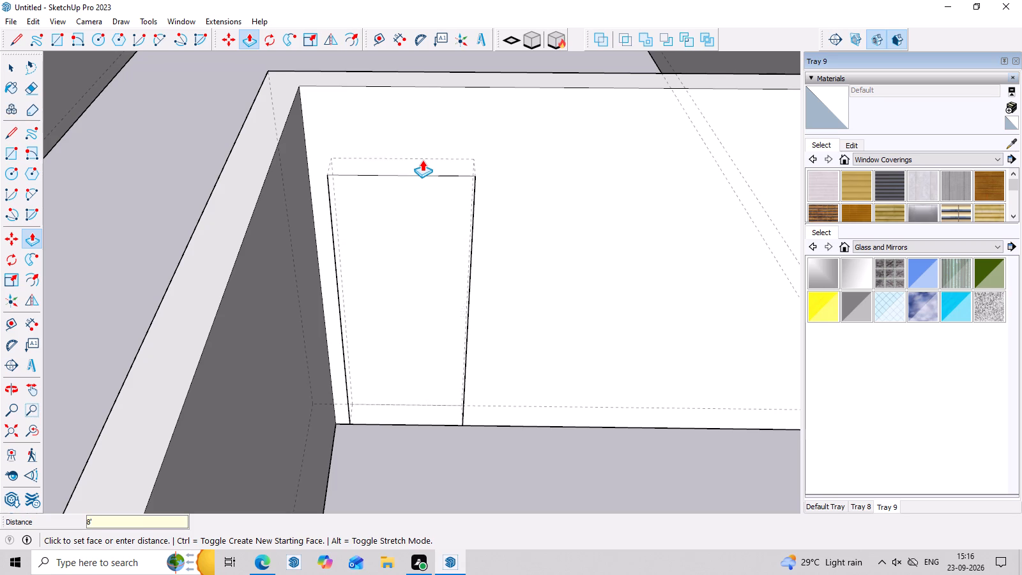
Pull the doorway block's front face about 6" out beyond the recessed wall.
middle_click_drag(484, 348, 471, 202)
left_click(436, 230)
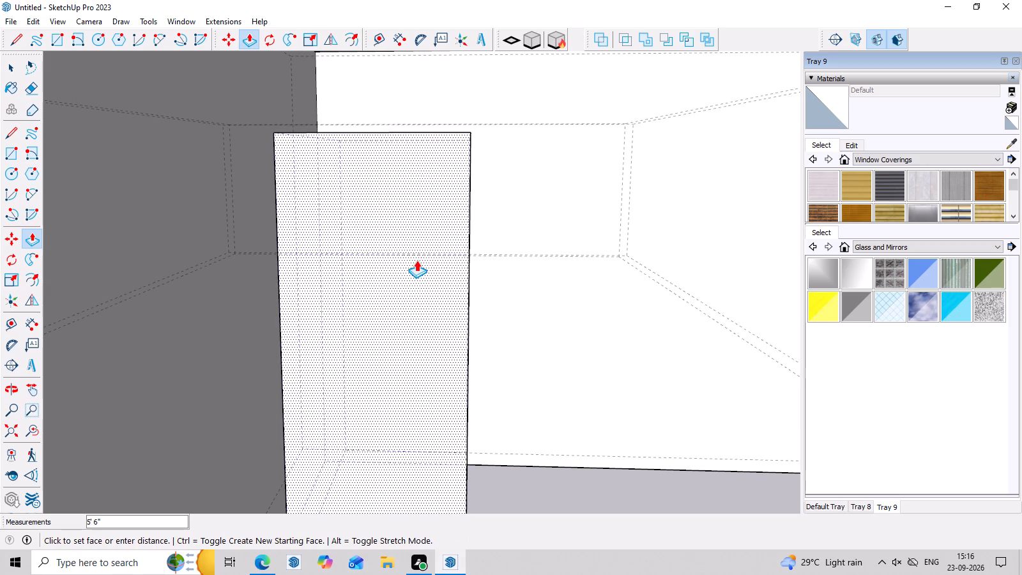
middle_click_drag(425, 244, 429, 379)
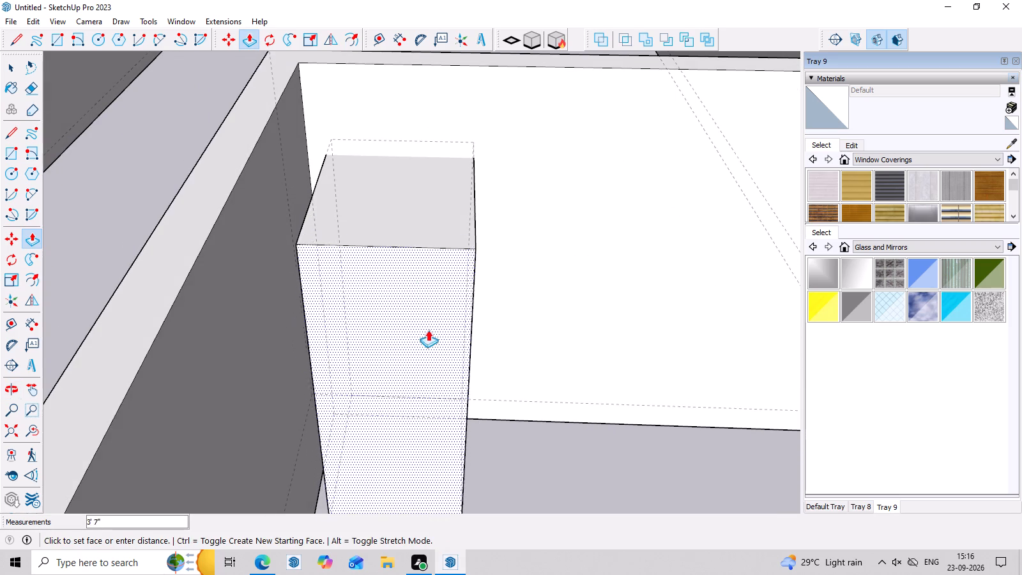
left_click(427, 251)
Examine how the doorway block passes through the recessed wall from different sides.
middle_click_drag(467, 186, 465, 198)
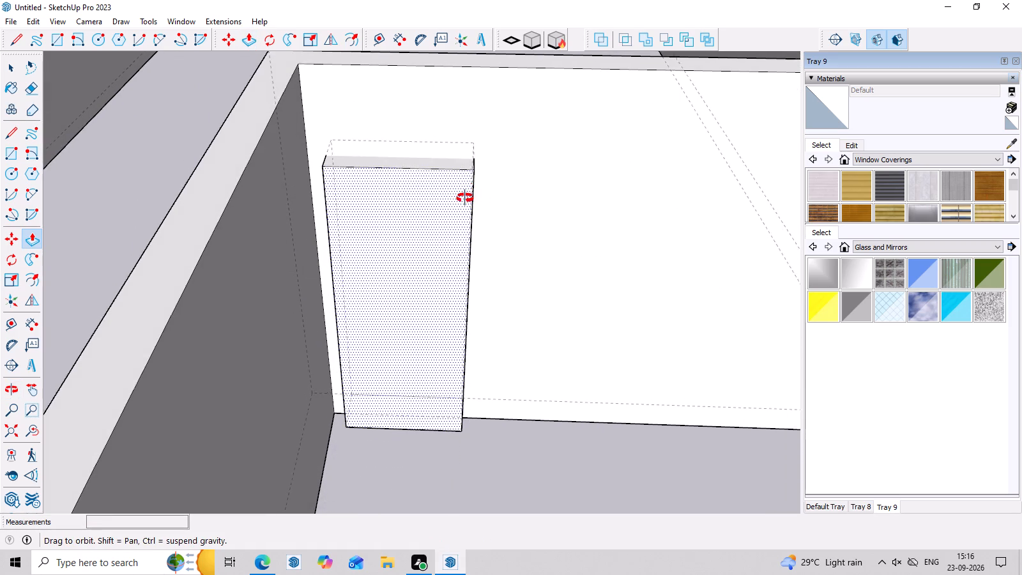
middle_click_drag(465, 198, 442, 574)
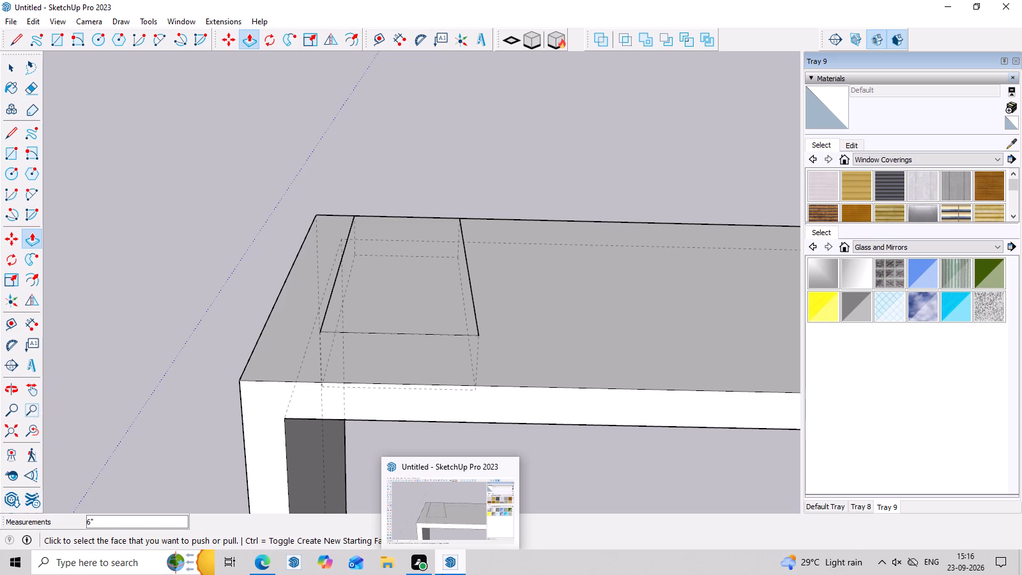
middle_click_drag(425, 381, 466, 33)
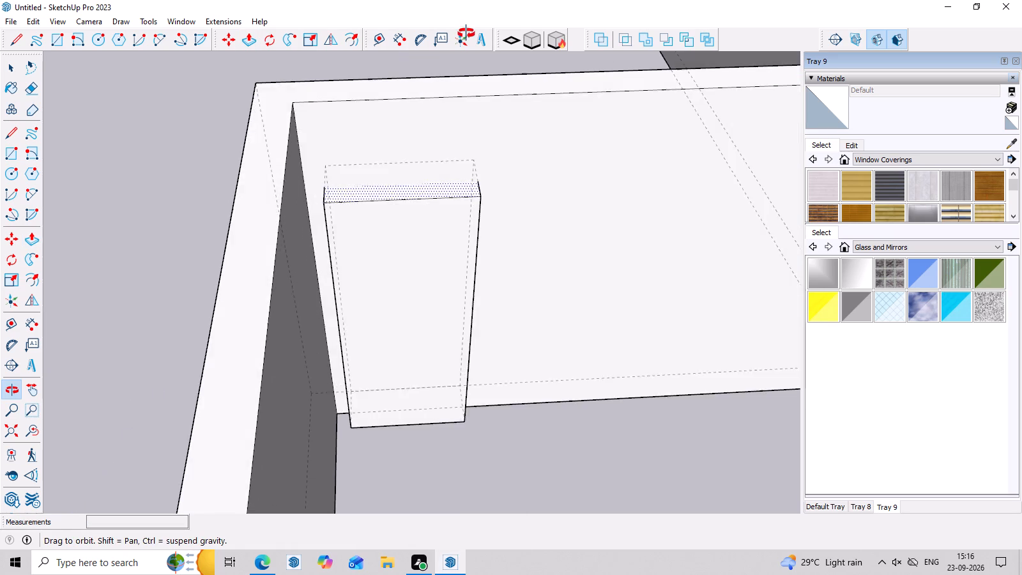
middle_click_drag(466, 33, 404, 441)
double_click(416, 305)
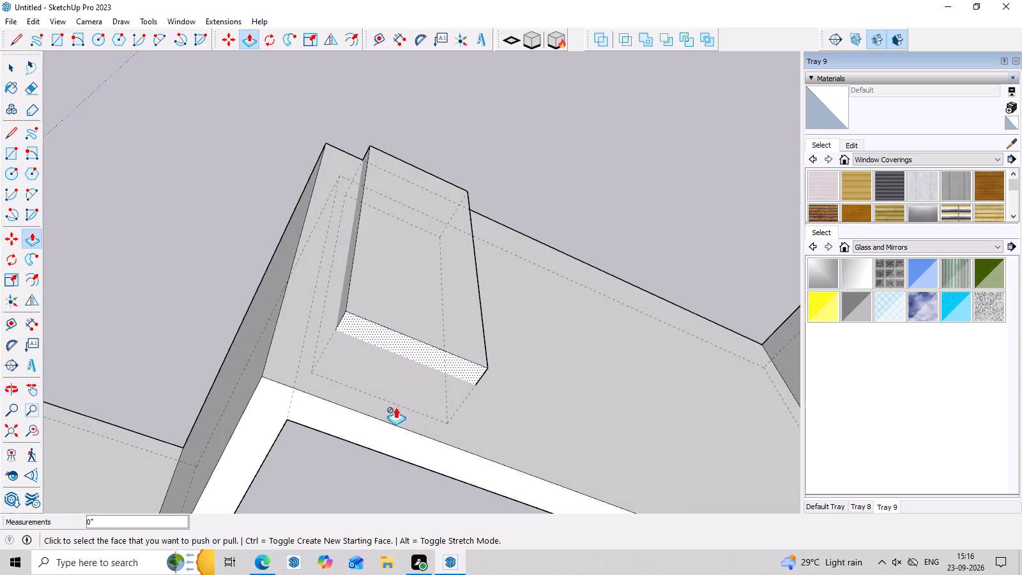
middle_click_drag(360, 511, 464, 149)
scroll(370, 238, "down", 10)
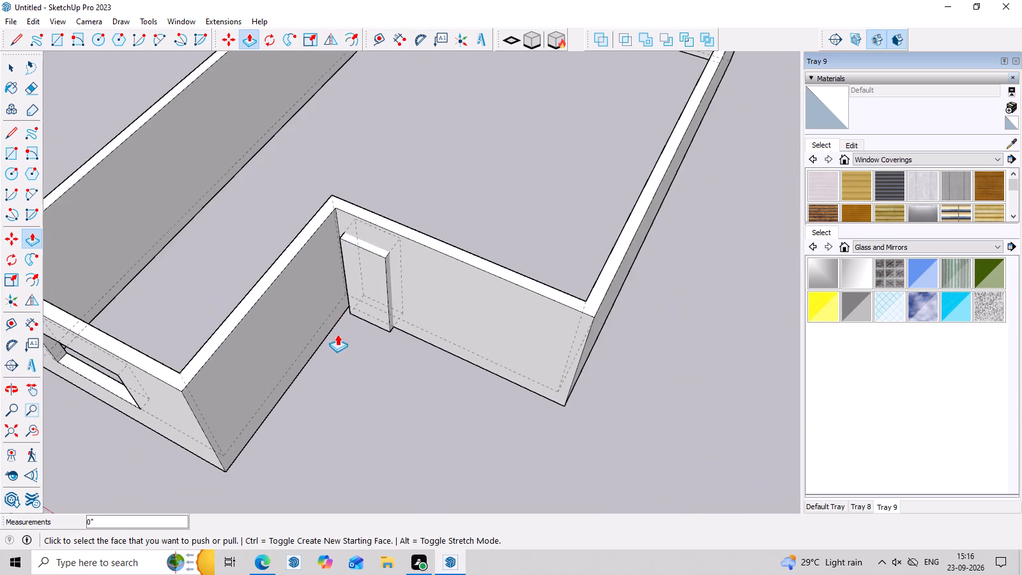
middle_click_drag(388, 388, 584, 345)
key("space")
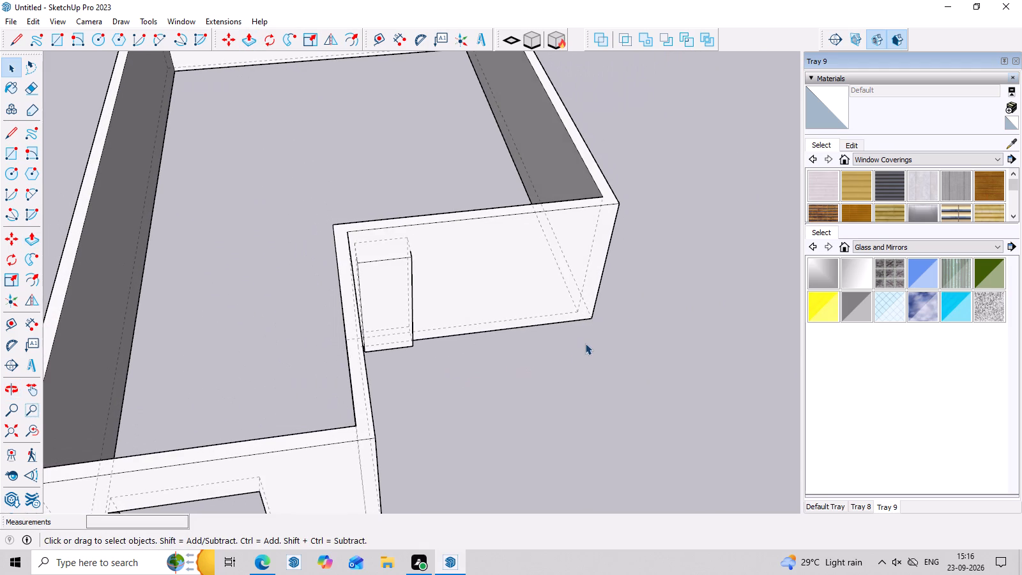
Draw a rectangle about 5' 6" by 9" across the recessed front wall's base, between the doorway block and the outer corner.
scroll(614, 299, "up", 5)
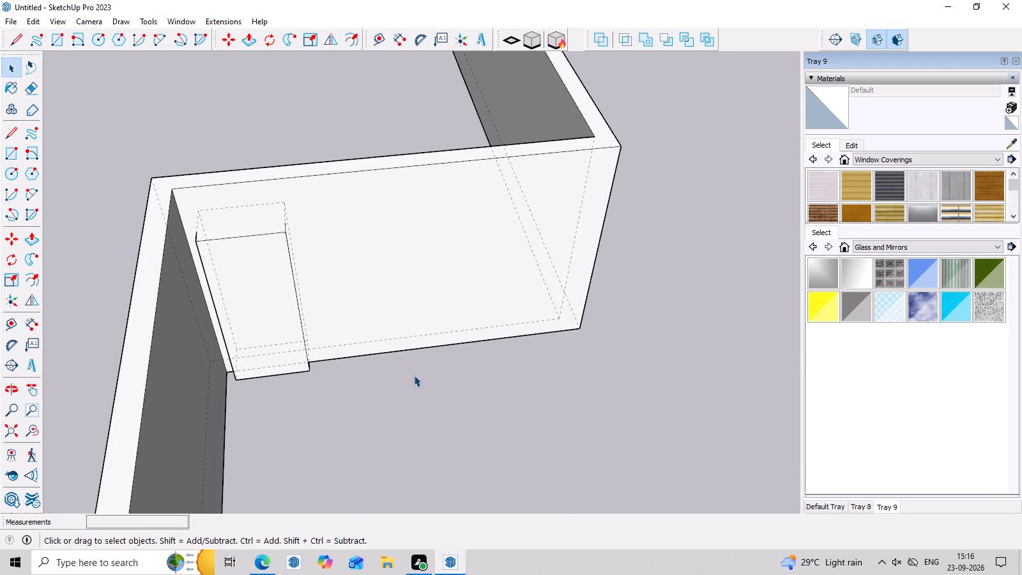
middle_click_drag(426, 395, 413, 424)
scroll(453, 323, "up", 3)
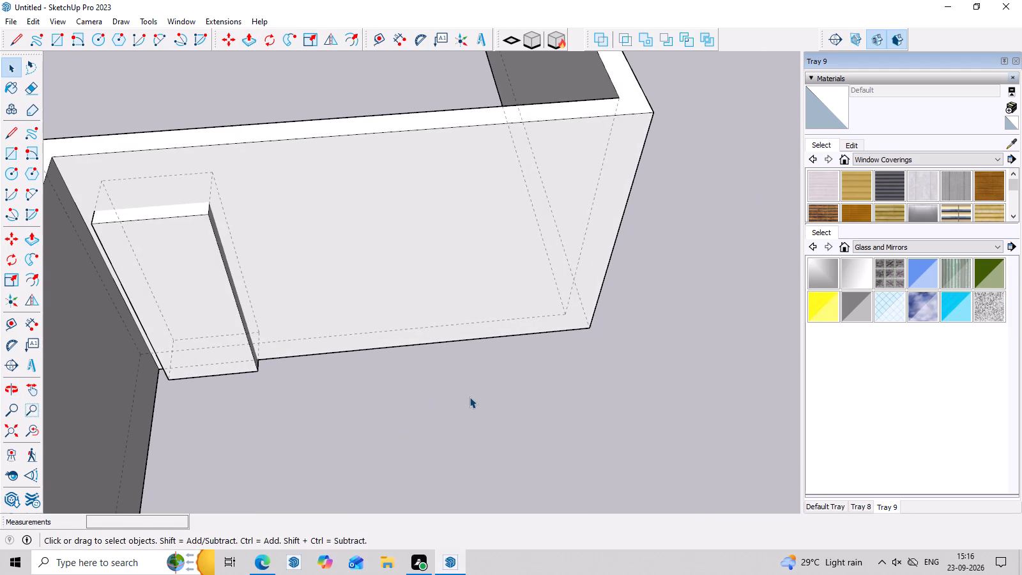
key("r")
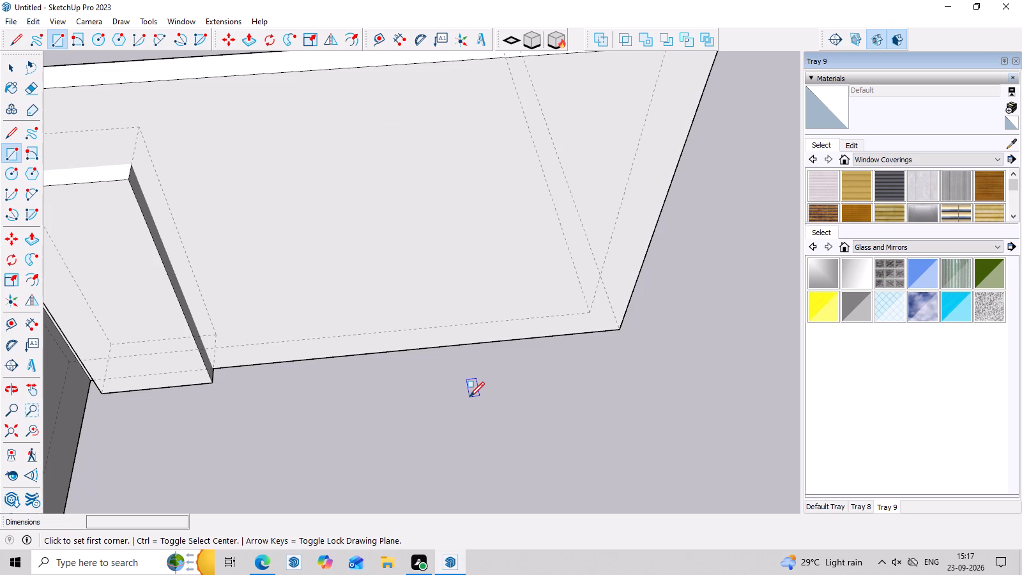
left_click(328, 354)
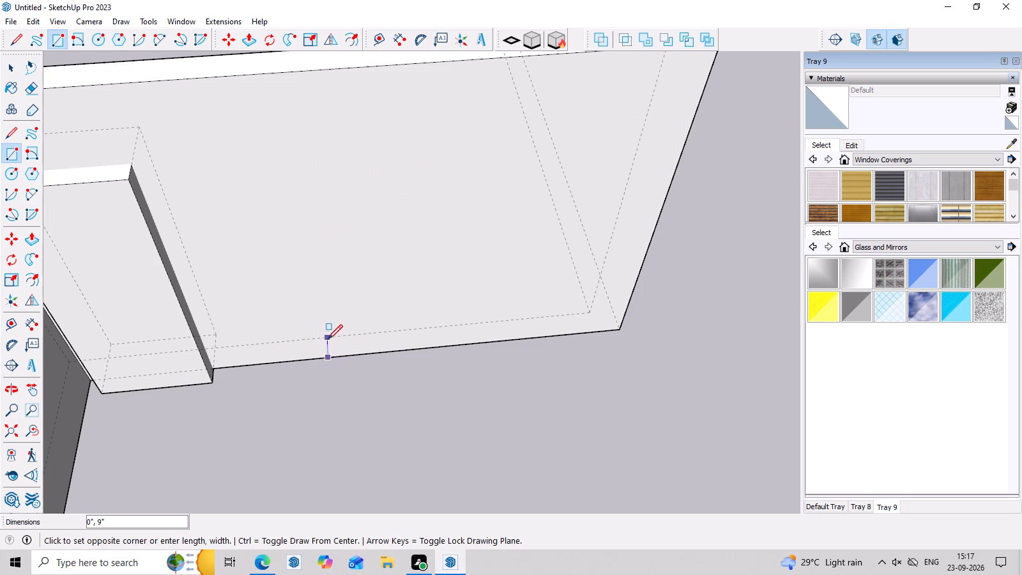
left_click(328, 339)
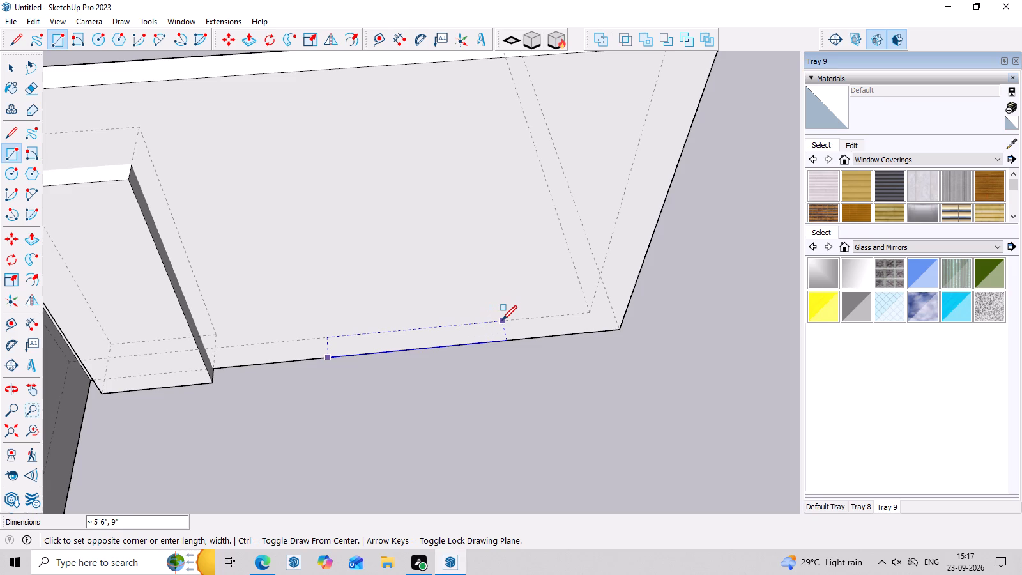
left_click(502, 320)
Push/Pull the new base rectangle up 4' to form a window block.
key("p")
left_click(471, 330)
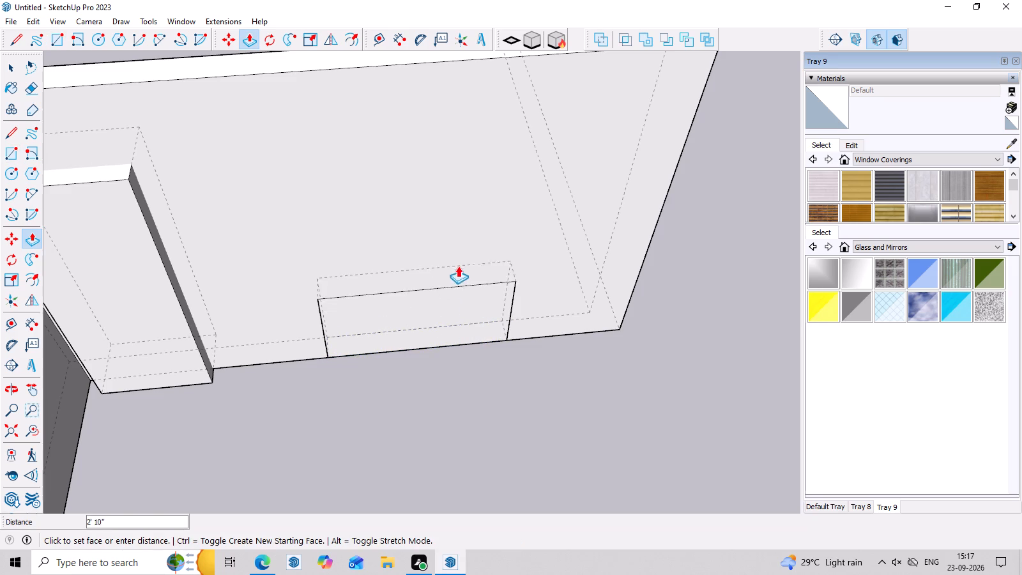
type("4'")
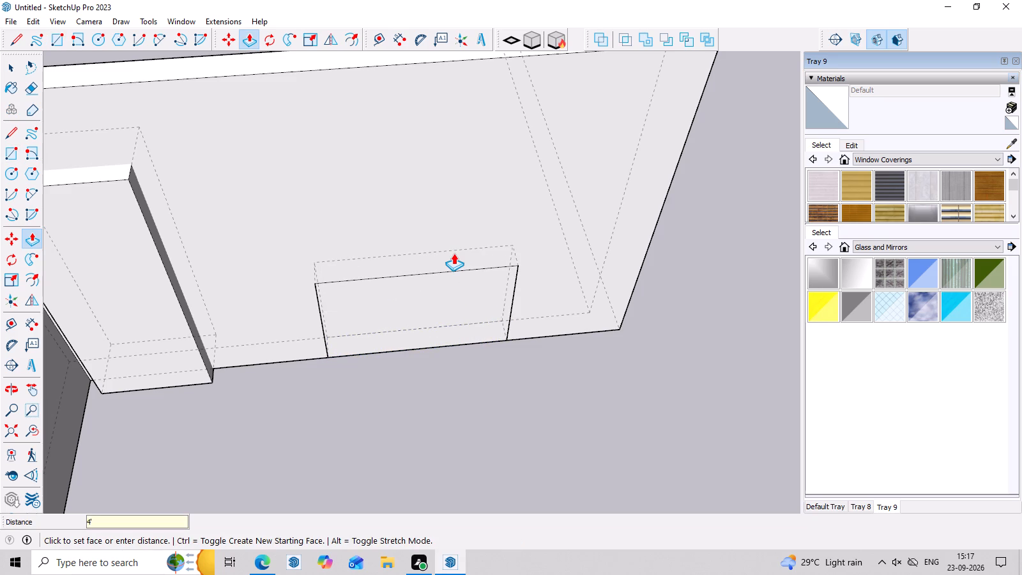
key("Return")
Pull the window block's front and back faces about 10" out beyond both sides of the recessed wall.
left_click(441, 310)
left_click(442, 333)
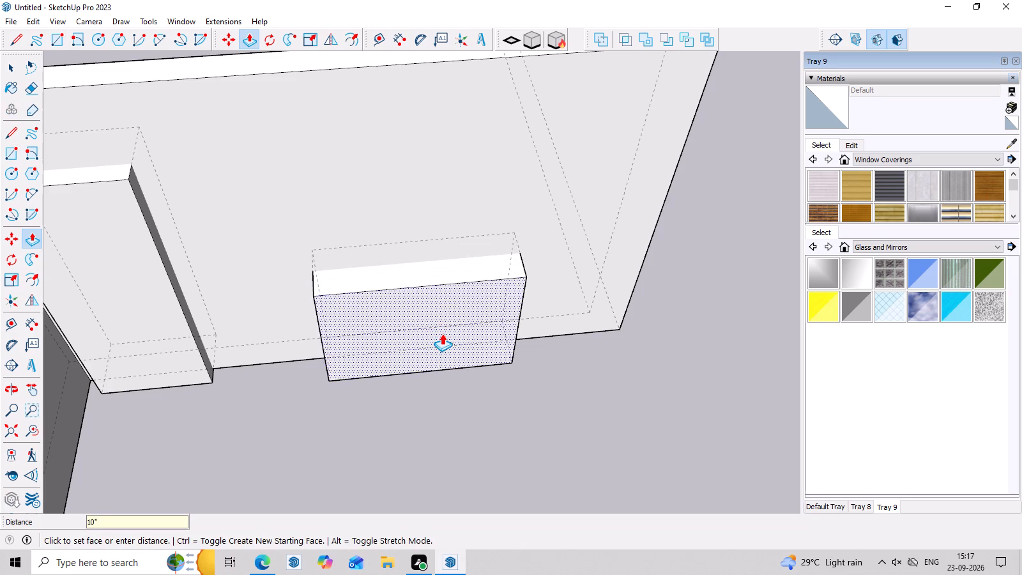
middle_click_drag(400, 52, 420, 451)
double_click(446, 259)
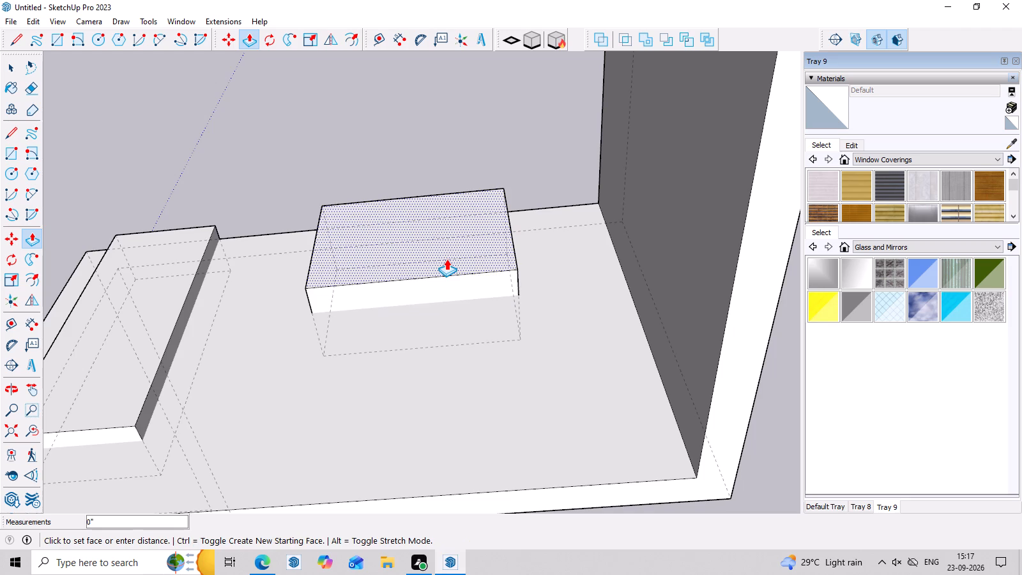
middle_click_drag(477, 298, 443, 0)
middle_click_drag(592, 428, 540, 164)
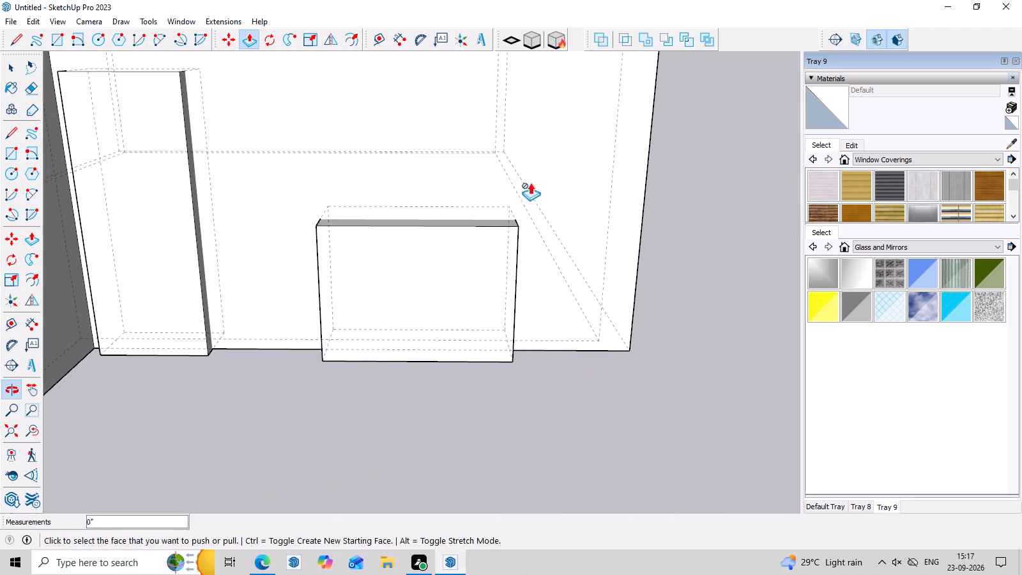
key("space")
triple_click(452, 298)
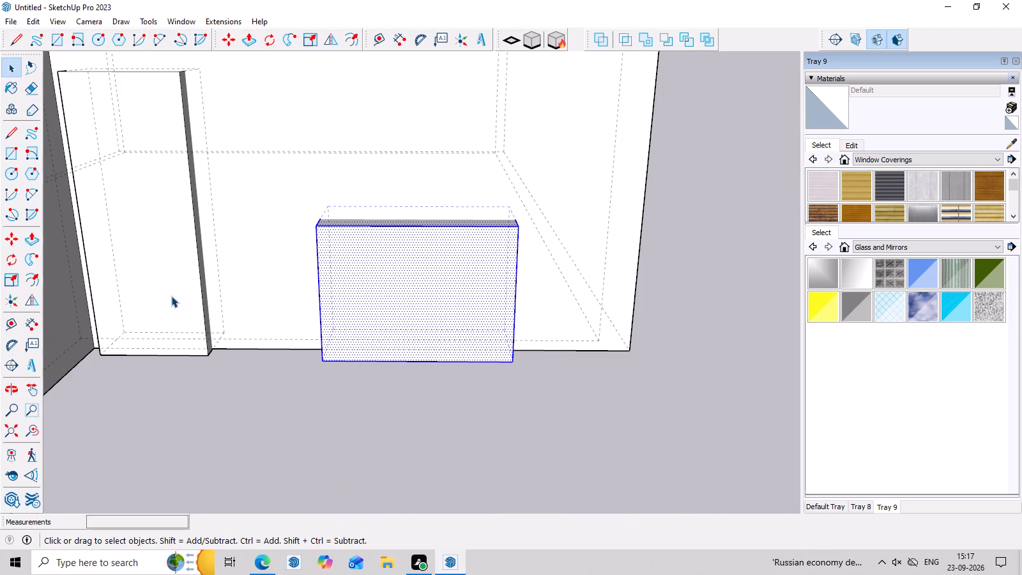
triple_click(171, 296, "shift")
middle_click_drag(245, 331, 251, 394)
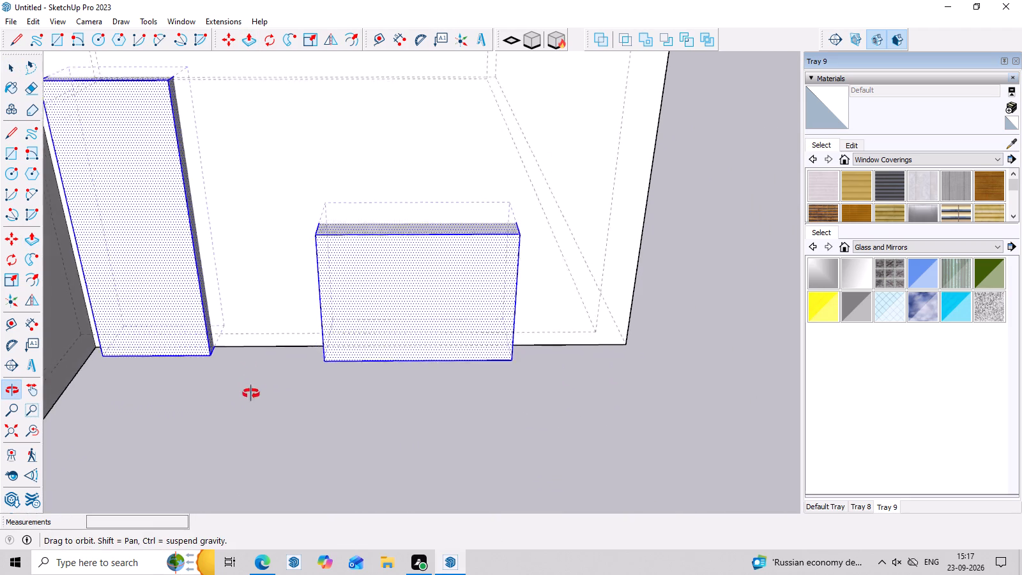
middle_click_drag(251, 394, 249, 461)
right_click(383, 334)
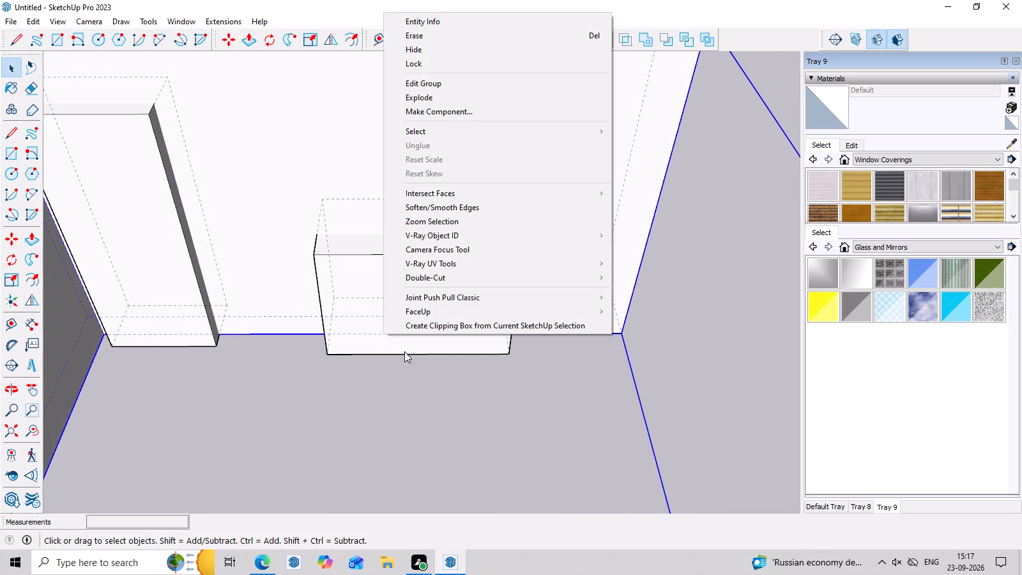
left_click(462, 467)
Move the whole window block 3' straight up along the recessed wall.
triple_click(477, 321)
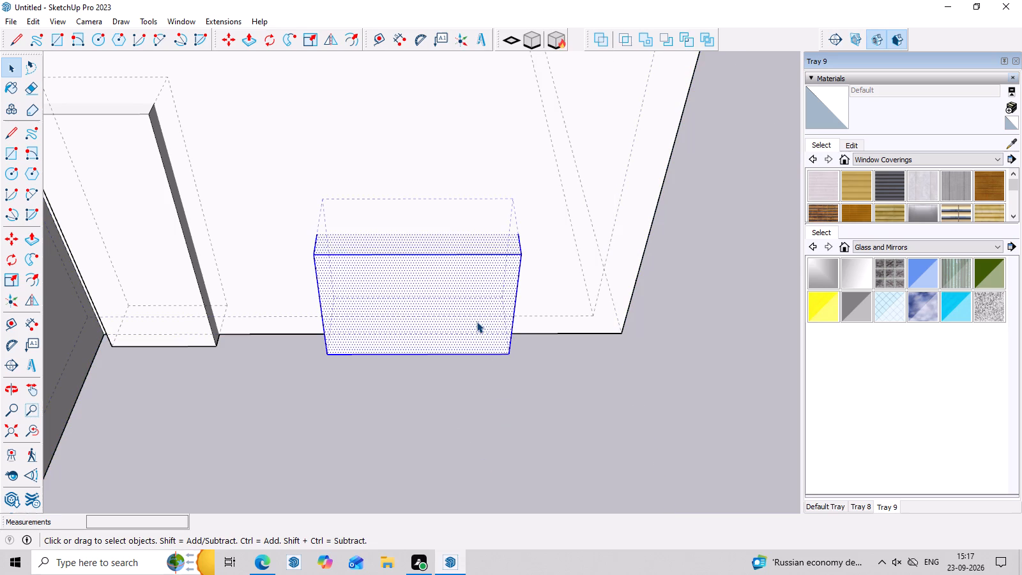
middle_click_drag(526, 387, 522, 342)
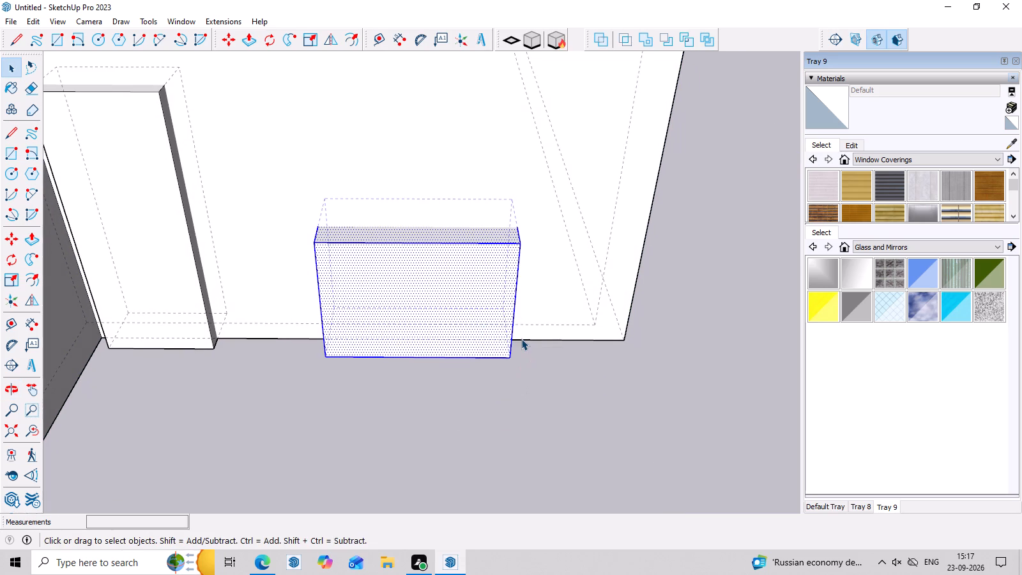
key("m")
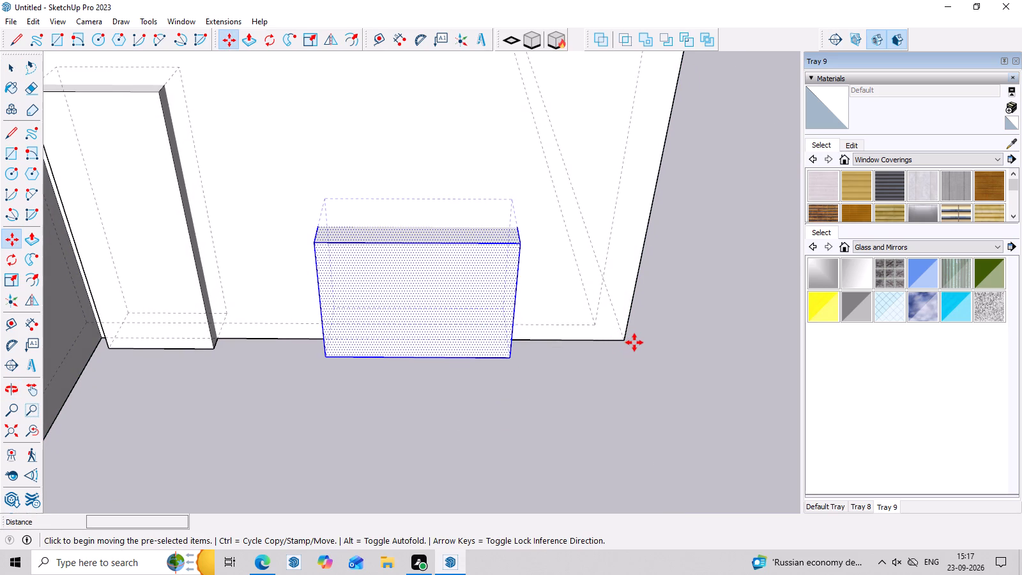
left_click(625, 339)
key("Up")
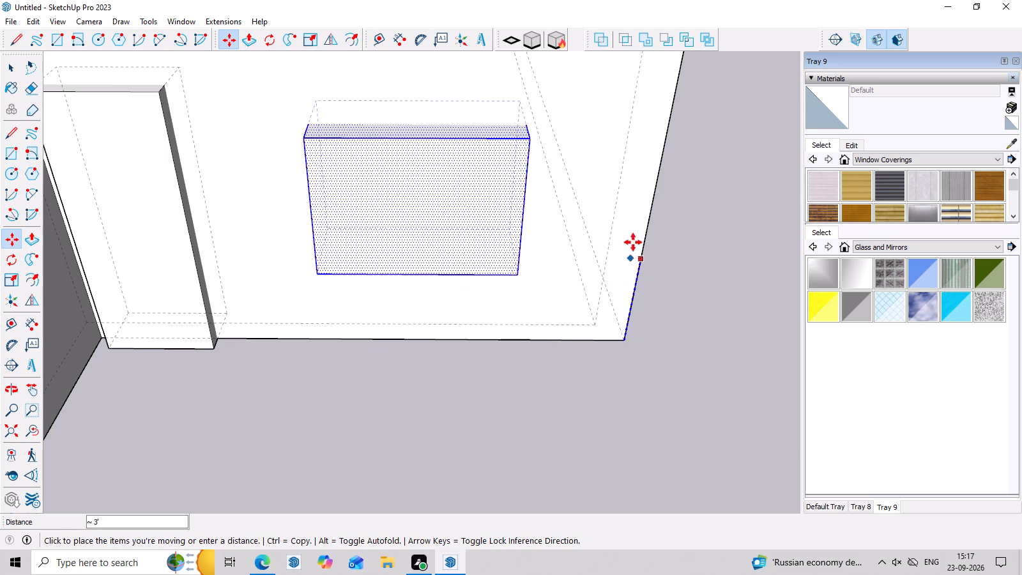
type("3'")
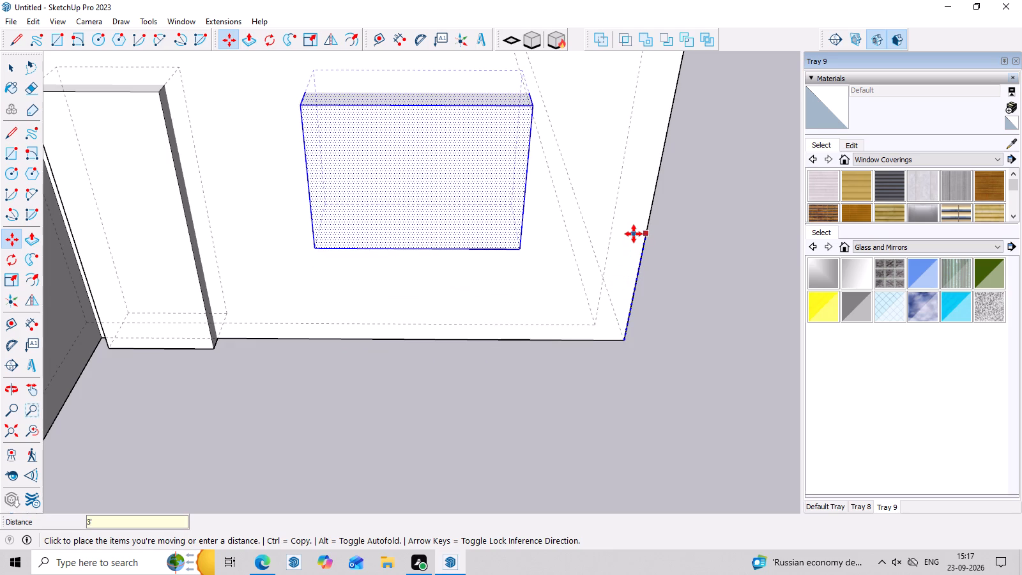
key("Return")
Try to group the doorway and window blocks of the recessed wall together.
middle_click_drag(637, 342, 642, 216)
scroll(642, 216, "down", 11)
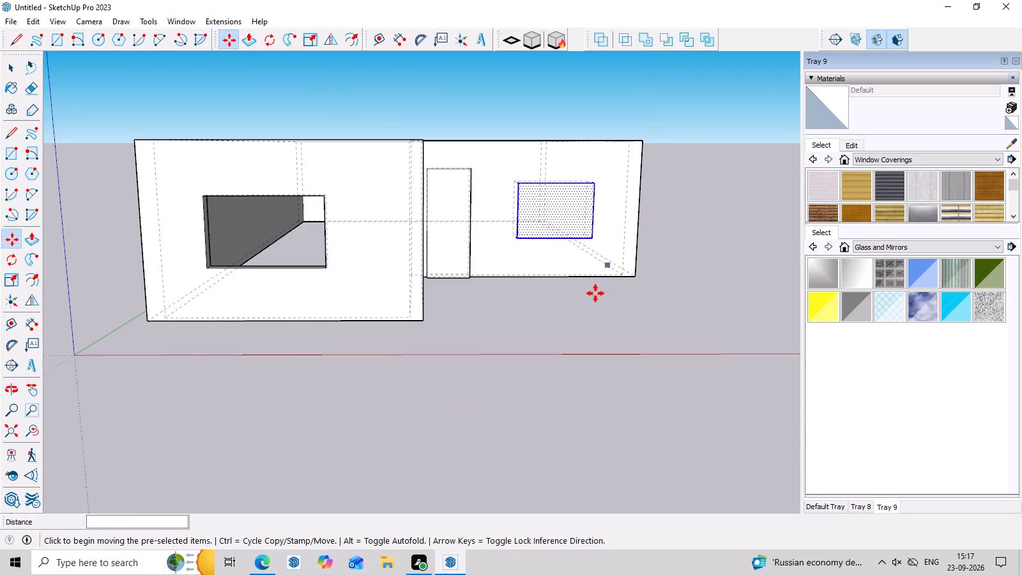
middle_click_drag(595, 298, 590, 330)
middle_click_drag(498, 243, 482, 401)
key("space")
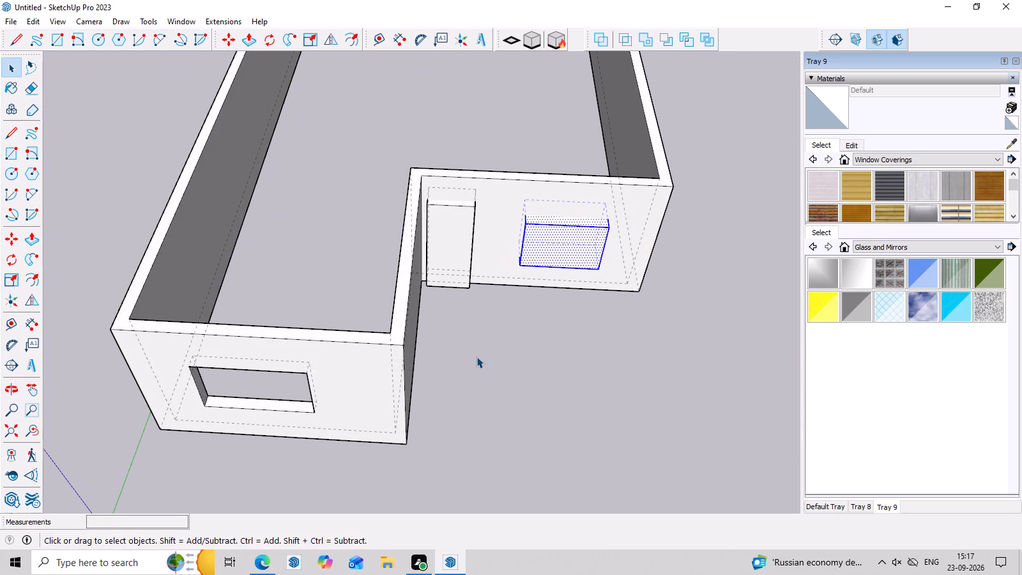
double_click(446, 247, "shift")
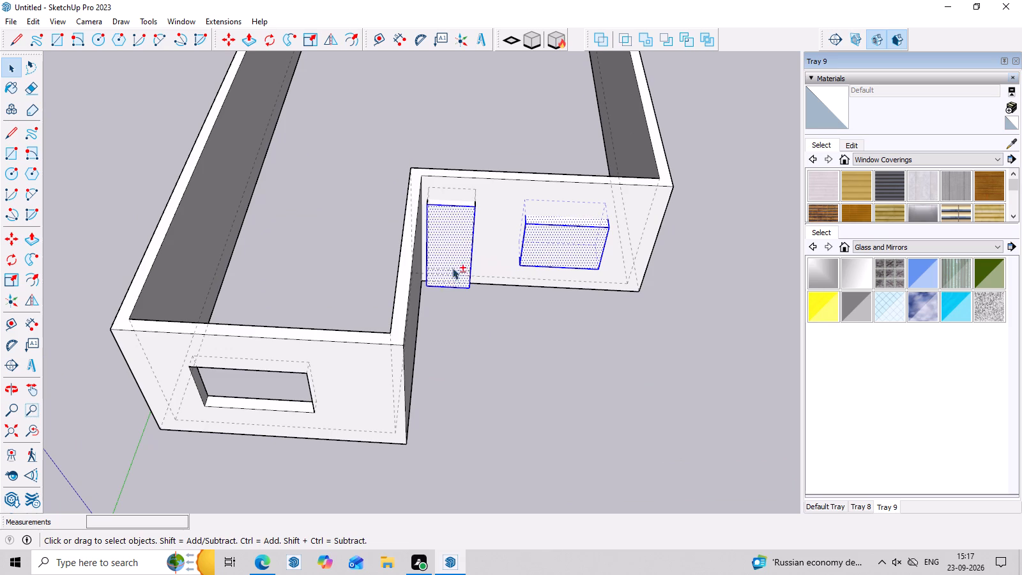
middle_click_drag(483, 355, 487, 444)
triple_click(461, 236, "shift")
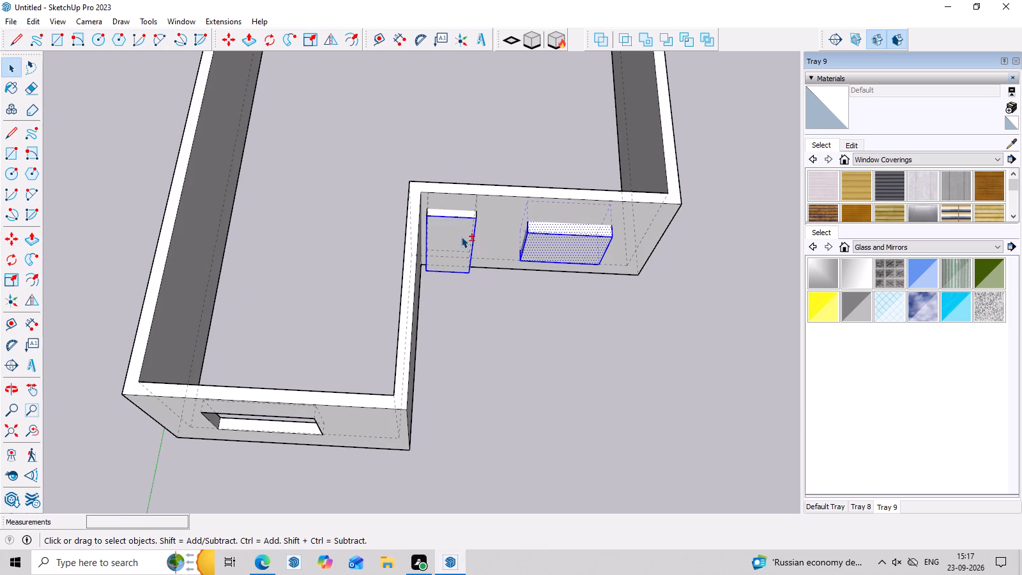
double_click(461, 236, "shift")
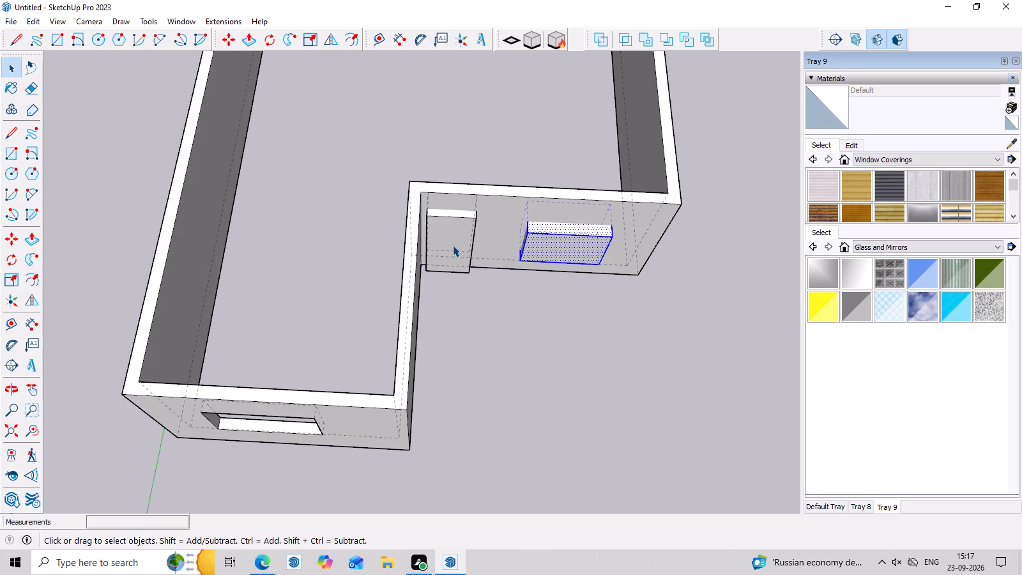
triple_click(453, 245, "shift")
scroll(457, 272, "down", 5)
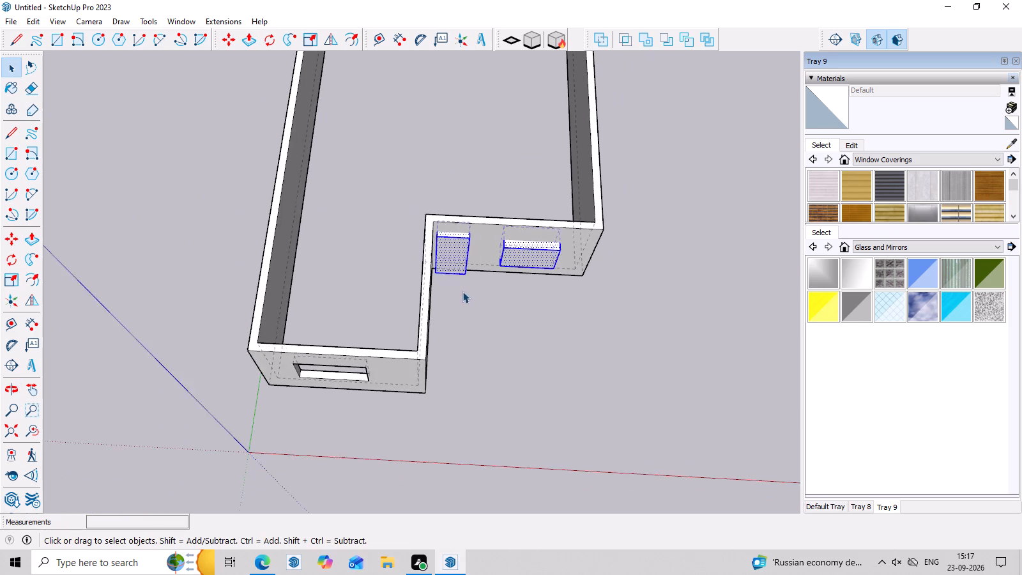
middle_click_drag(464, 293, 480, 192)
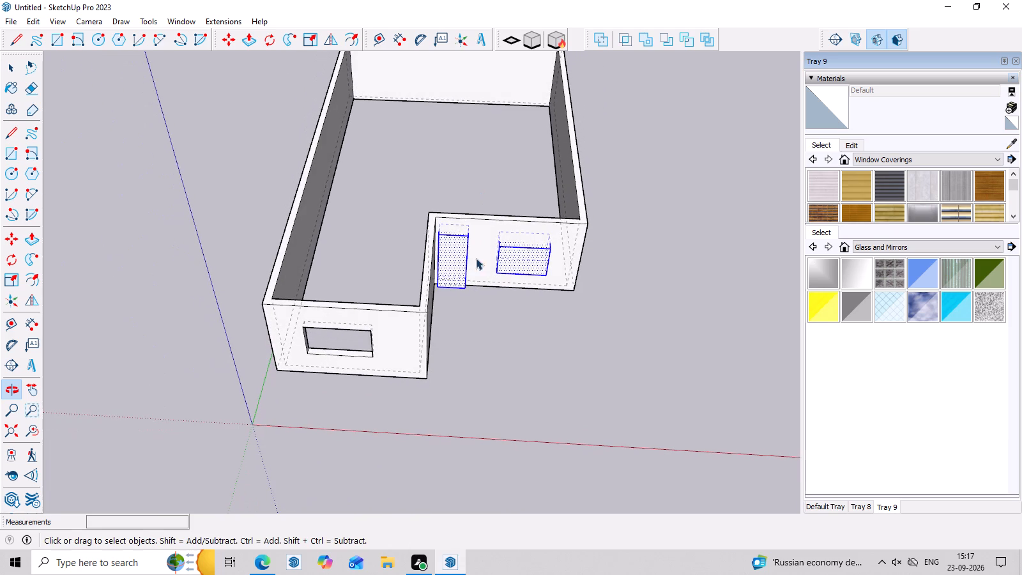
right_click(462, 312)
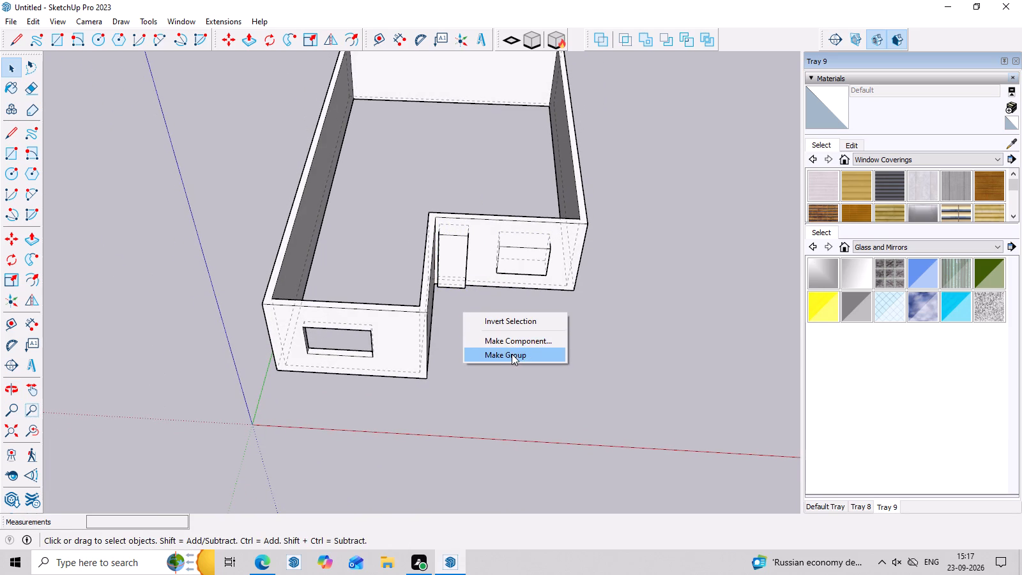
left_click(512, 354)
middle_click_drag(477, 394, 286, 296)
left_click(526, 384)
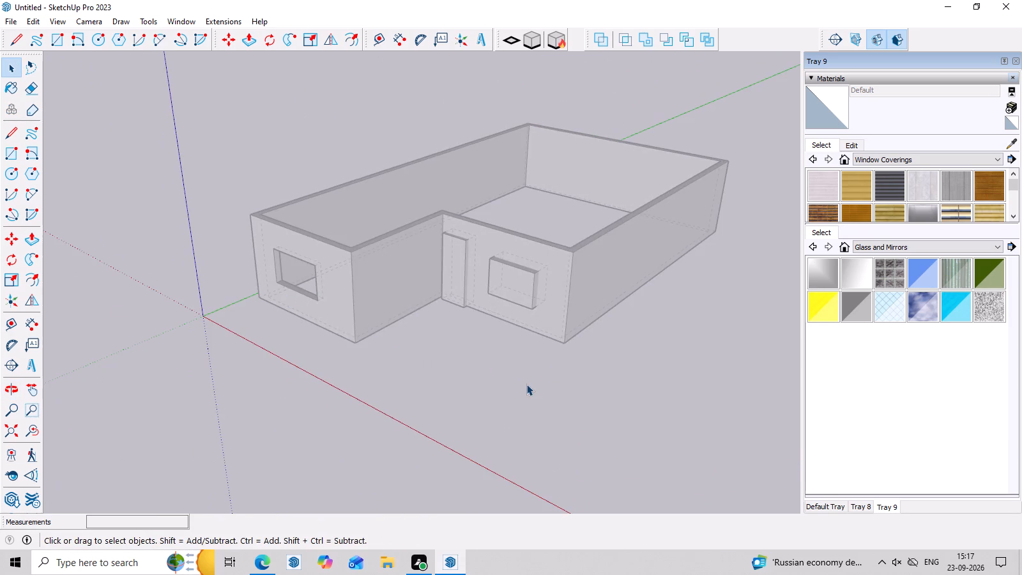
Select the complete doorway and window blocks in the recessed wall and make them one group.
scroll(477, 363, "down", 3)
middle_click_drag(455, 373, 583, 408)
triple_click(512, 283)
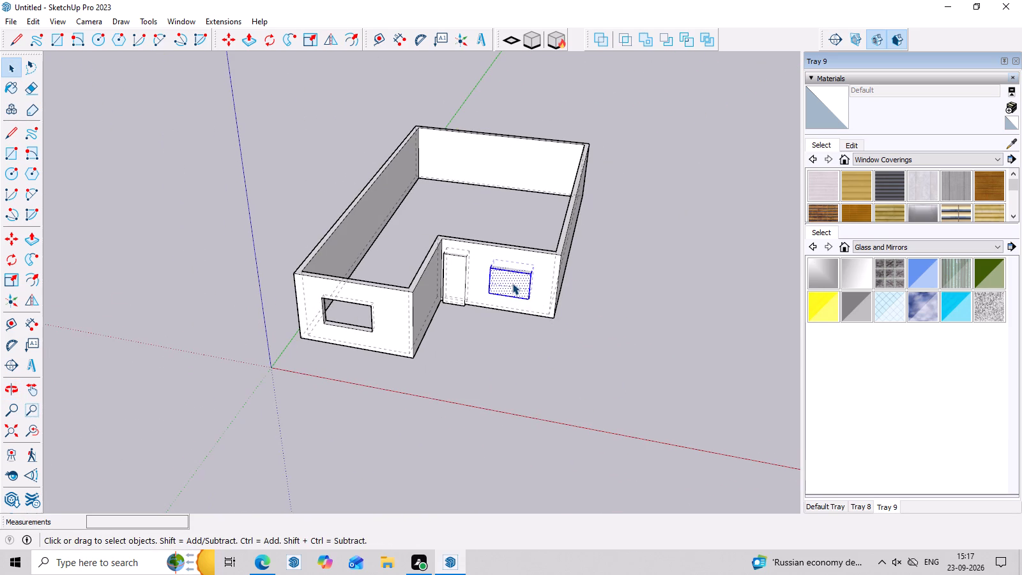
triple_click(461, 275)
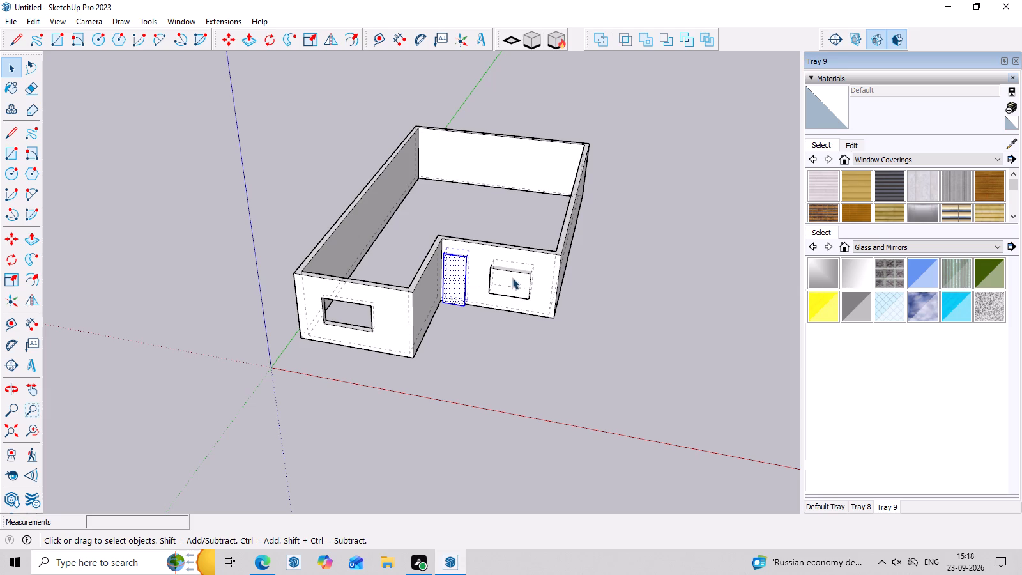
middle_click_drag(514, 286, 636, 353)
scroll(549, 273, "up", 9)
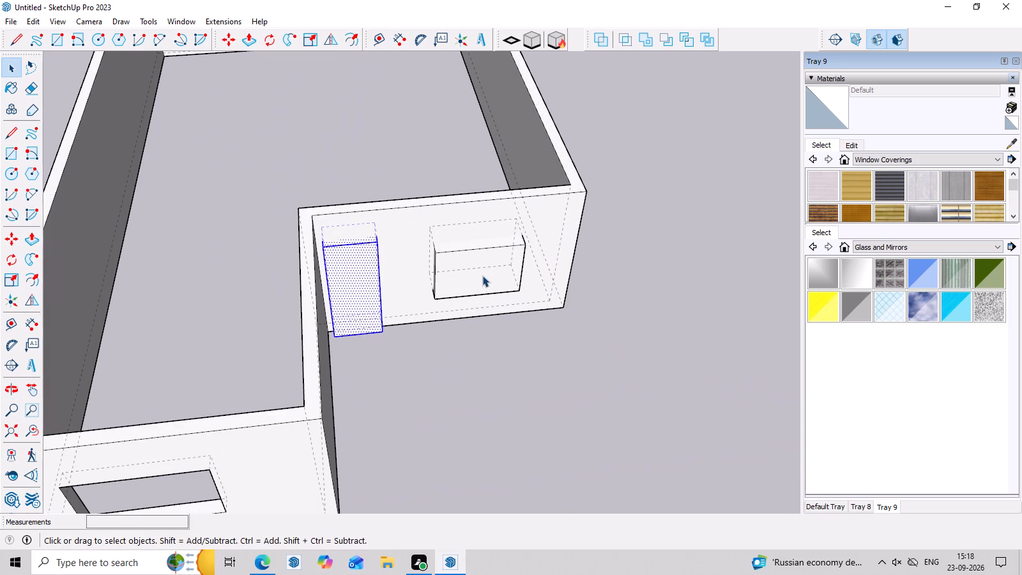
triple_click(492, 256, "shift")
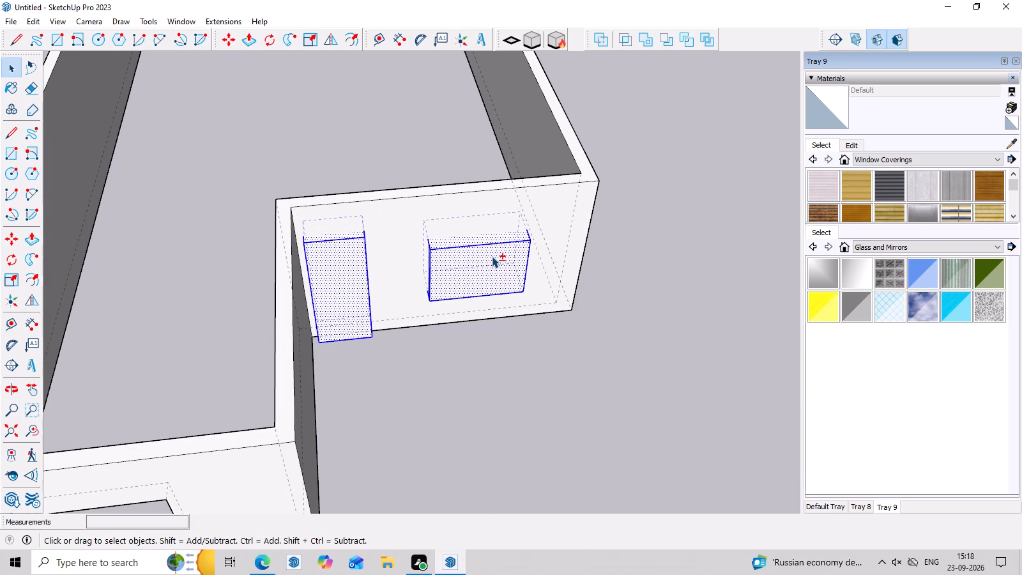
right_click(492, 256, "shift")
left_click(557, 369)
Check the wall group and the combined doorway and window block group by selecting each in turn.
scroll(438, 330, "down", 3)
middle_click_drag(480, 367, 442, 307)
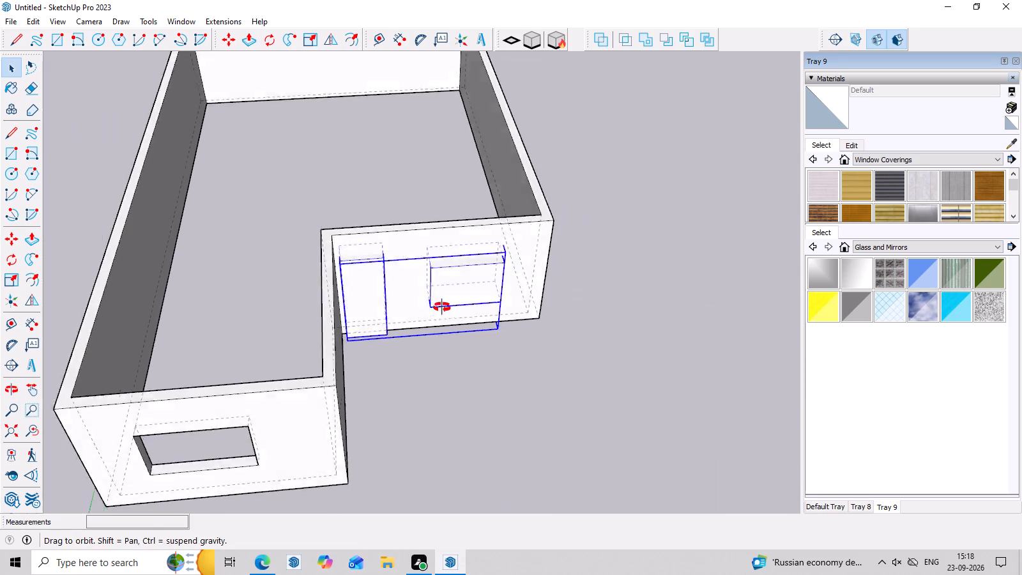
middle_click_drag(442, 307, 436, 289)
left_click(531, 249)
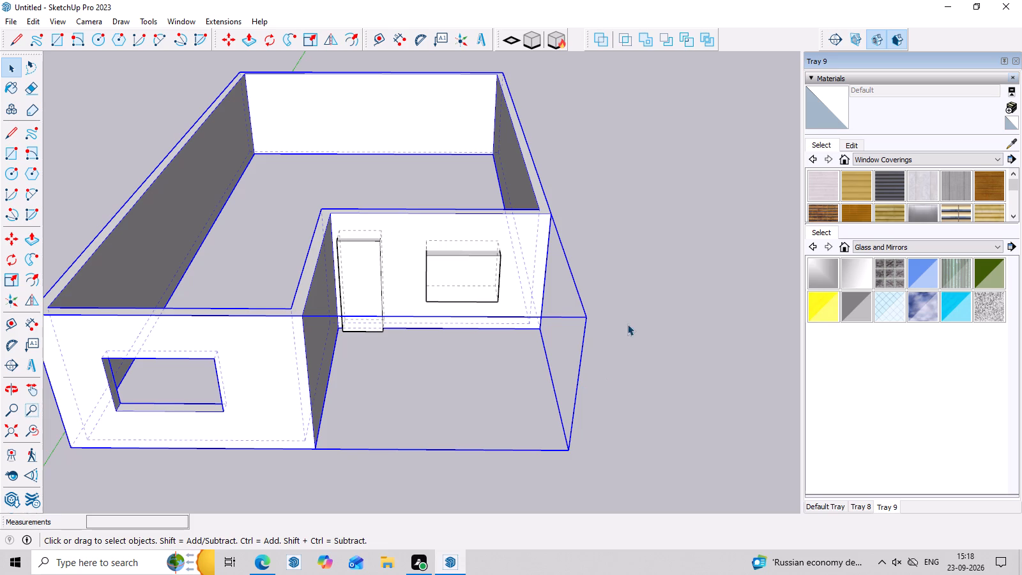
left_click(622, 243)
left_click(446, 282)
middle_click_drag(531, 368, 540, 455)
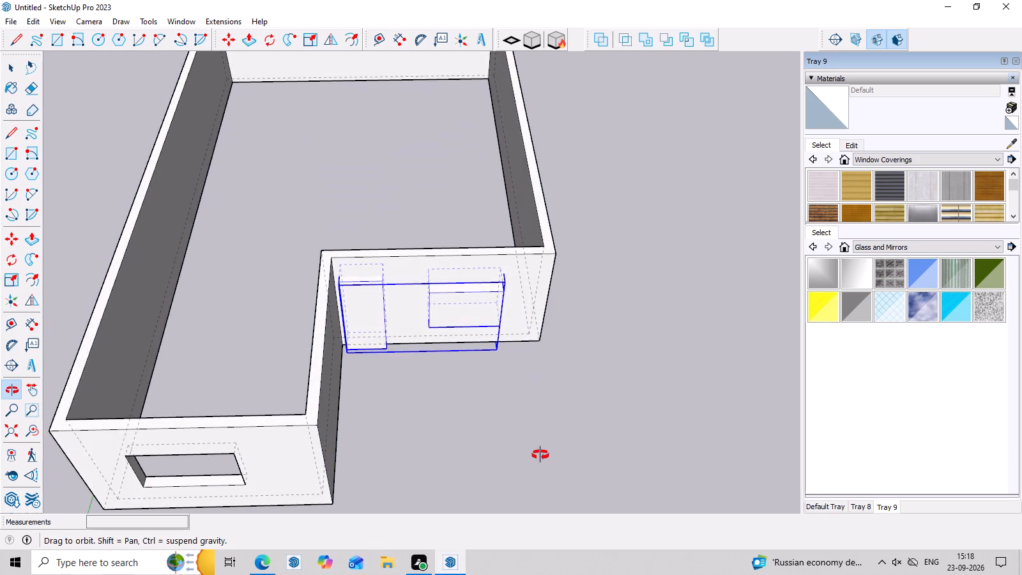
Subtract the combined doorway and window block group from the ground-floor wall group to cut the openings in the recessed wall.
middle_click_drag(540, 455, 529, 302)
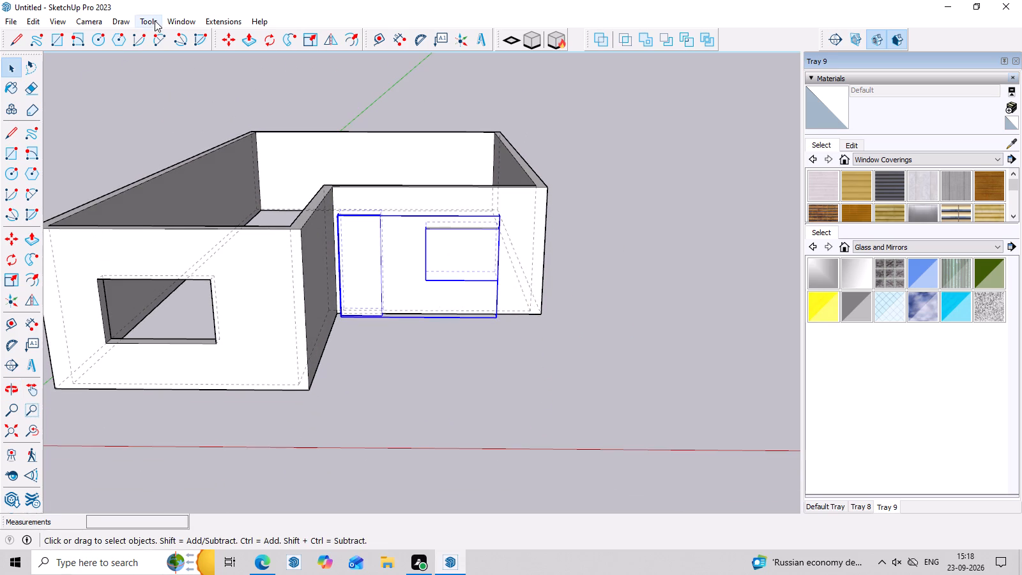
left_click(155, 20)
left_click(229, 233)
left_click(329, 263)
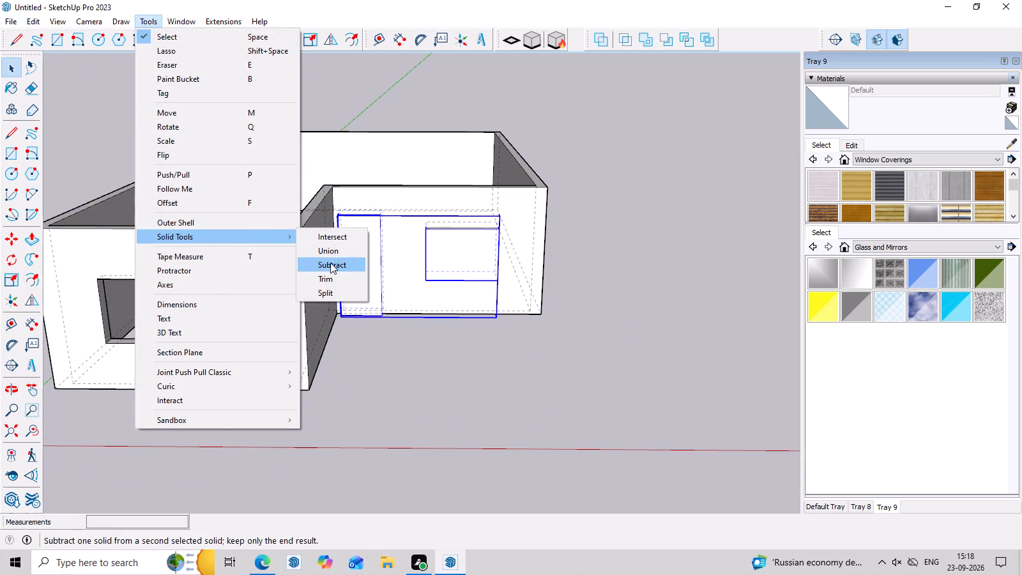
left_click(526, 245)
middle_click(536, 310)
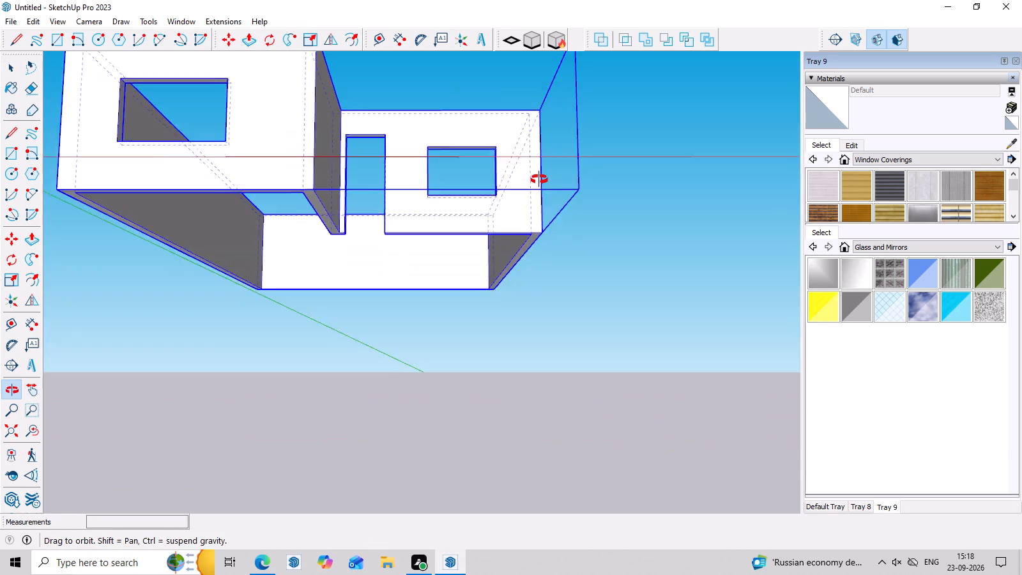
scroll(572, 229, "down", 6)
middle_click_drag(584, 278, 521, 287)
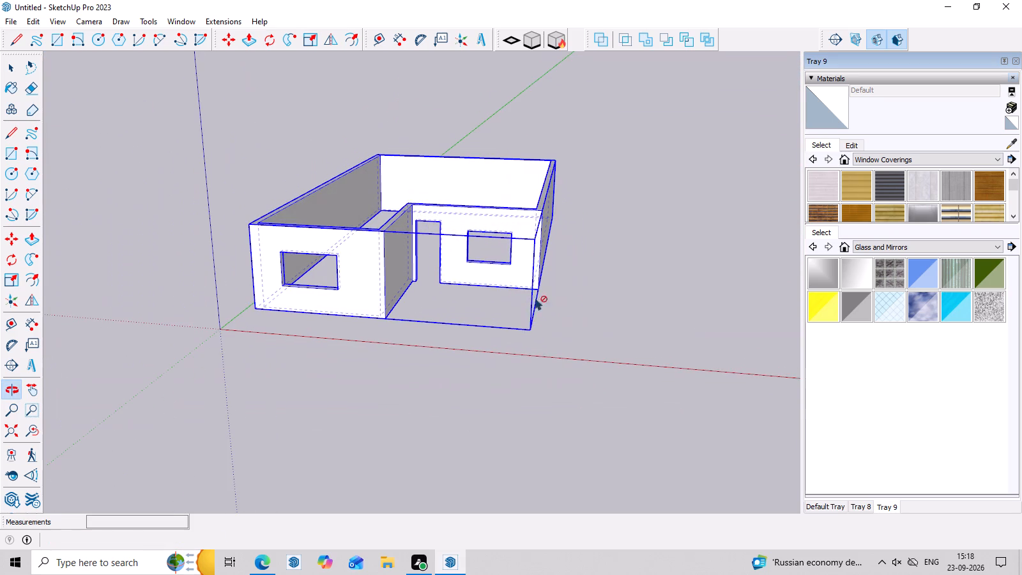
key("Escape")
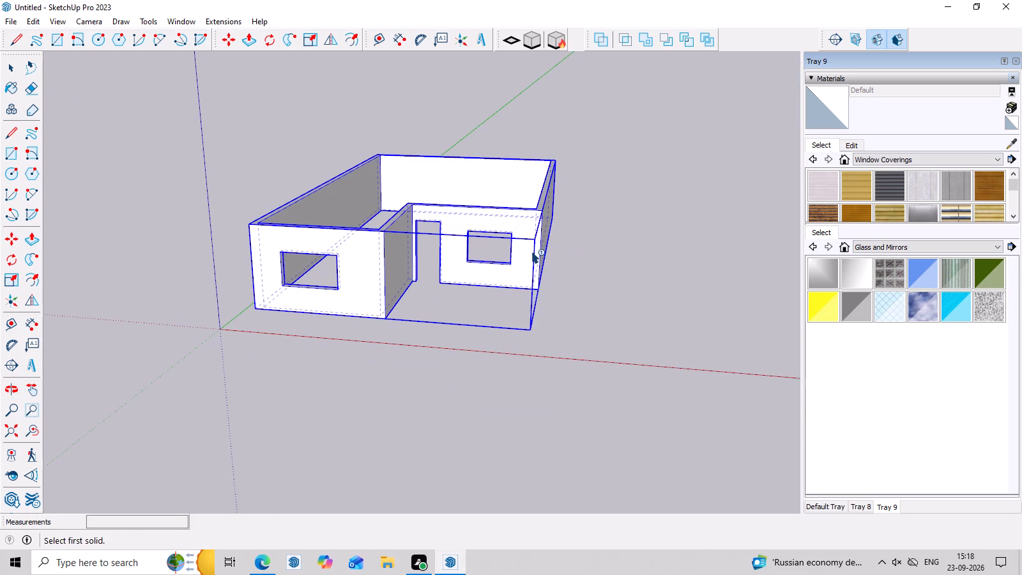
Turn off the dashed back-edge display for the model.
key("k")
middle_click_drag(376, 248, 394, 255)
key("space")
Examine the doorway and window openings in the front and recessed walls from several angles.
scroll(570, 268, "up", 3)
scroll(404, 266, "up", 3)
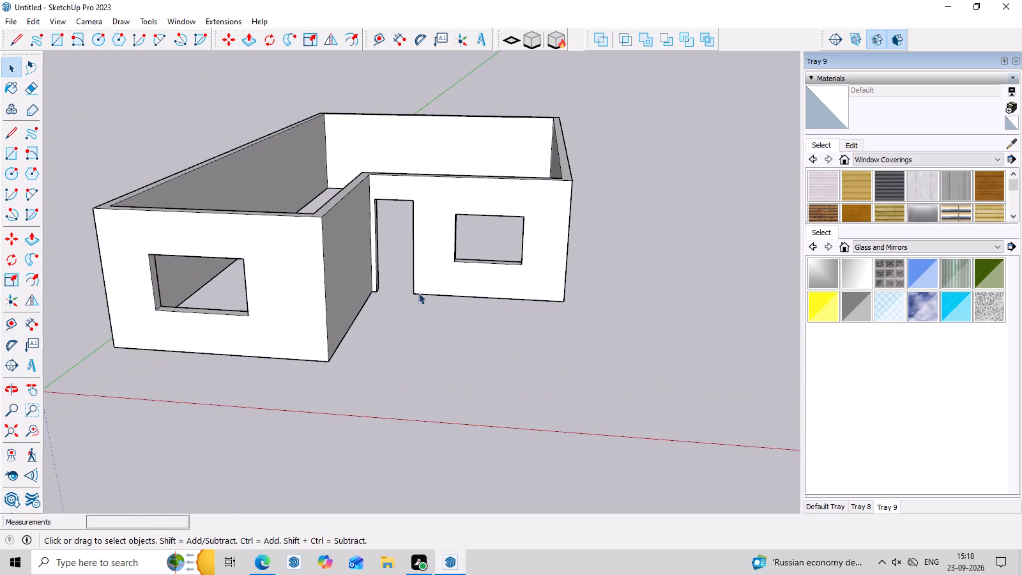
middle_click_drag(503, 326, 550, 327)
scroll(343, 305, "up", 4)
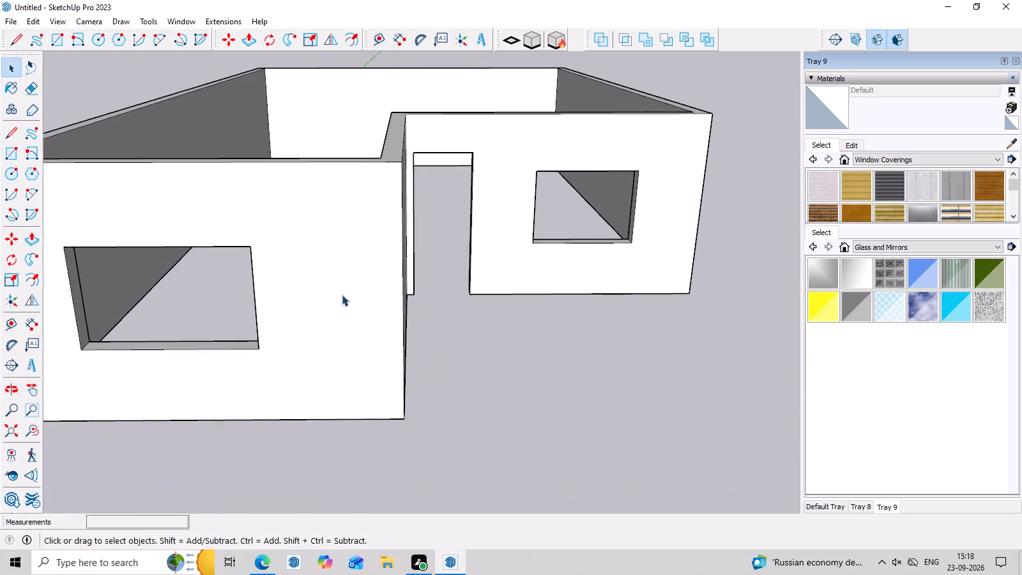
scroll(342, 294, "down", 8)
middle_click_drag(339, 341, 350, 295)
scroll(313, 268, "up", 3)
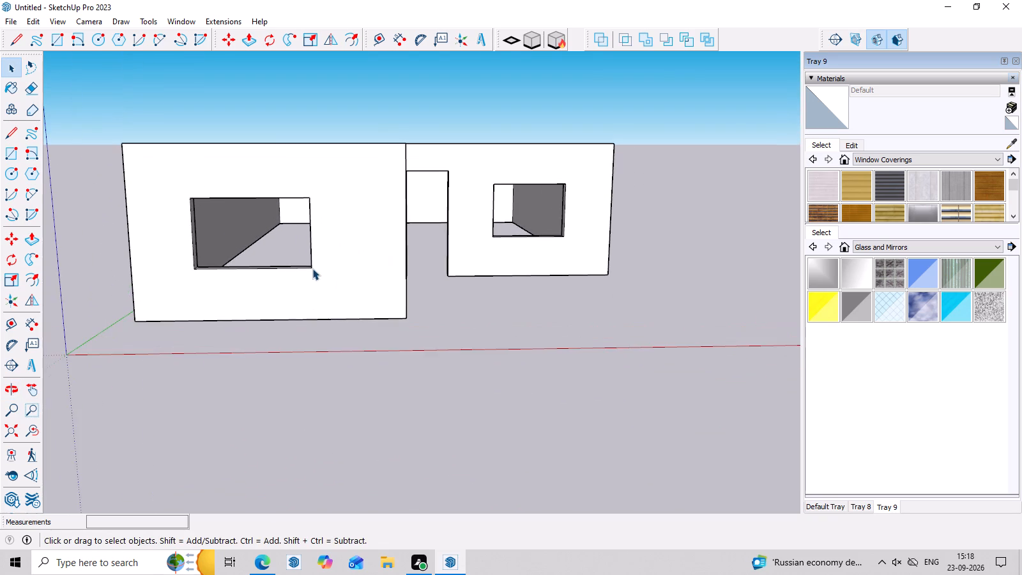
scroll(312, 268, "down", 2)
middle_click_drag(393, 296, 324, 280)
scroll(338, 291, "up", 6)
middle_click_drag(338, 291, 479, 331)
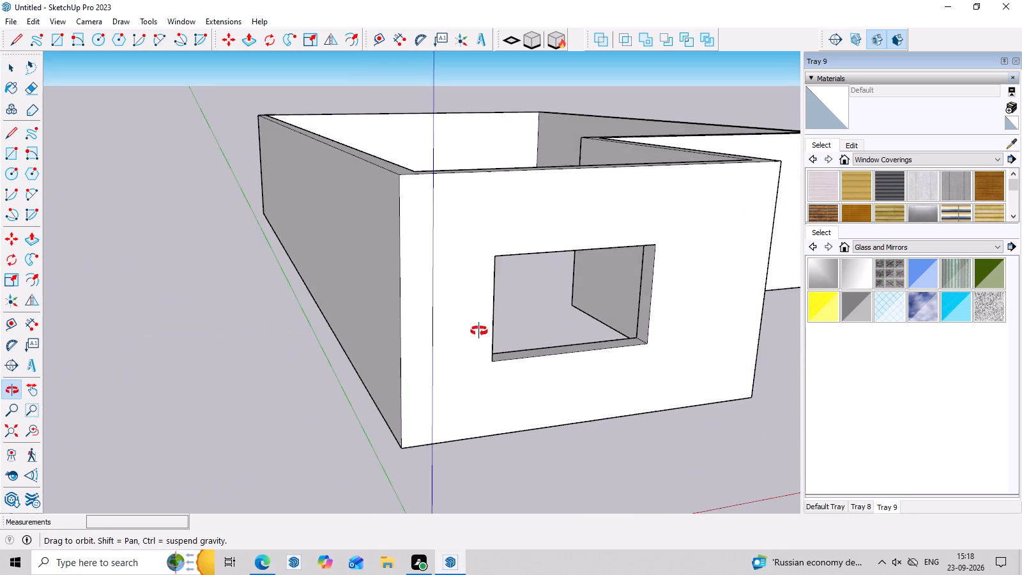
middle_click_drag(479, 331, 321, 335)
scroll(297, 298, "down", 8)
middle_click_drag(119, 248, 120, 249)
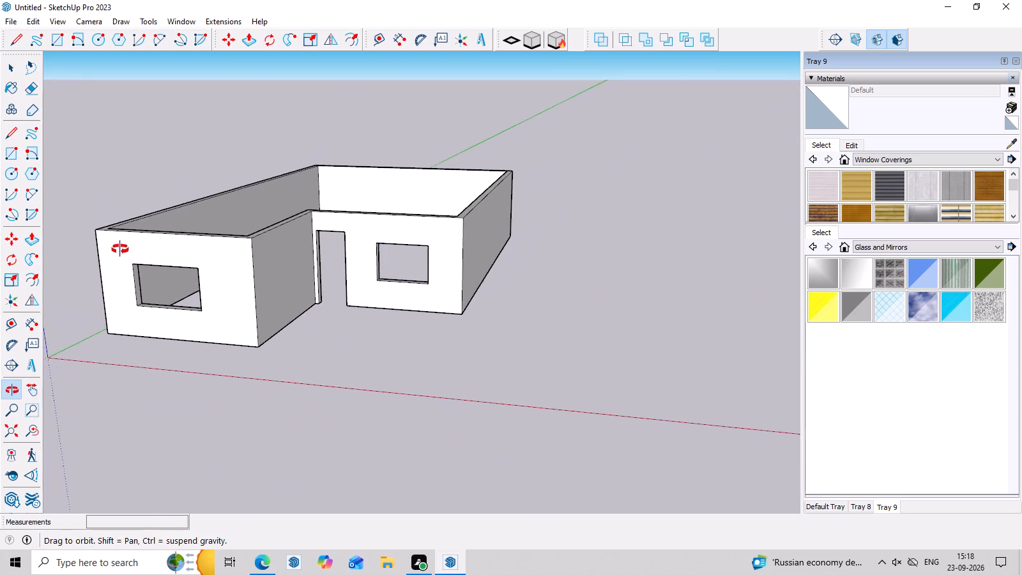
middle_click_drag(120, 249, 220, 263)
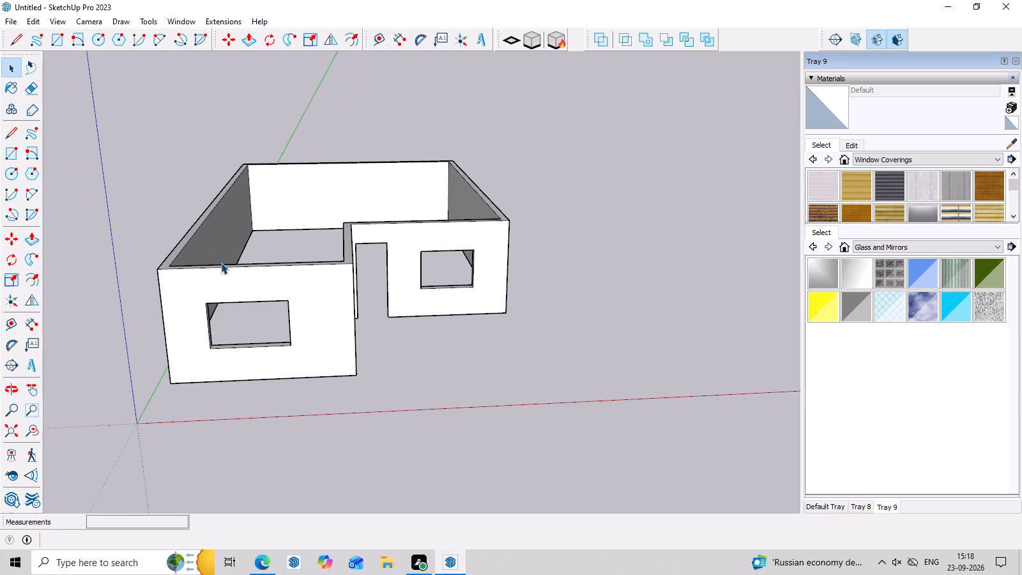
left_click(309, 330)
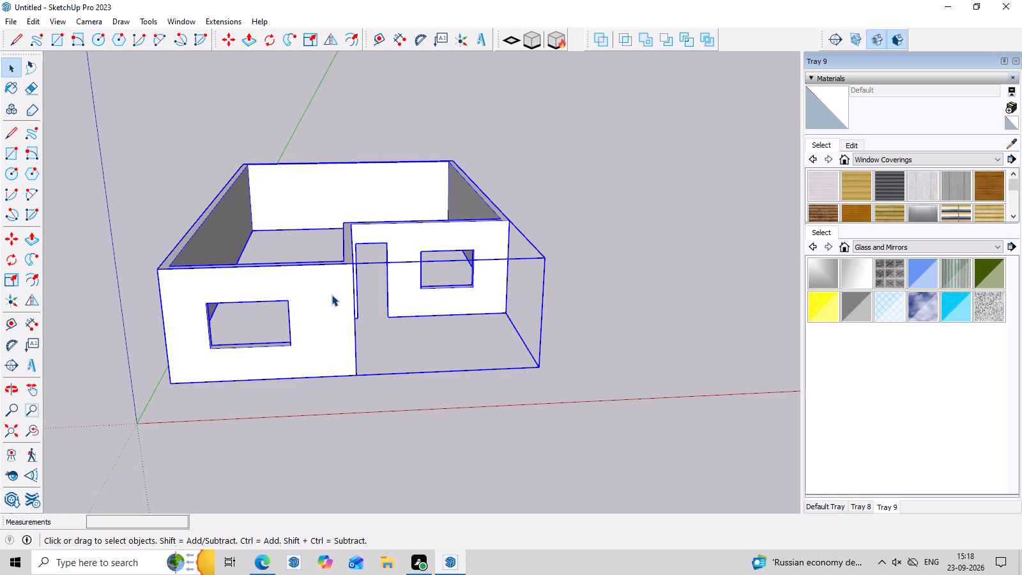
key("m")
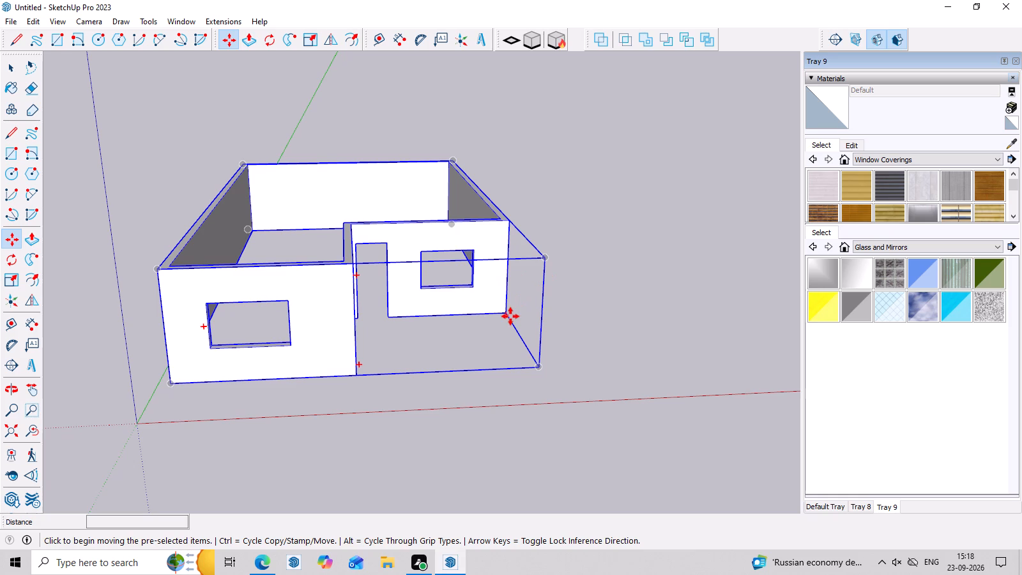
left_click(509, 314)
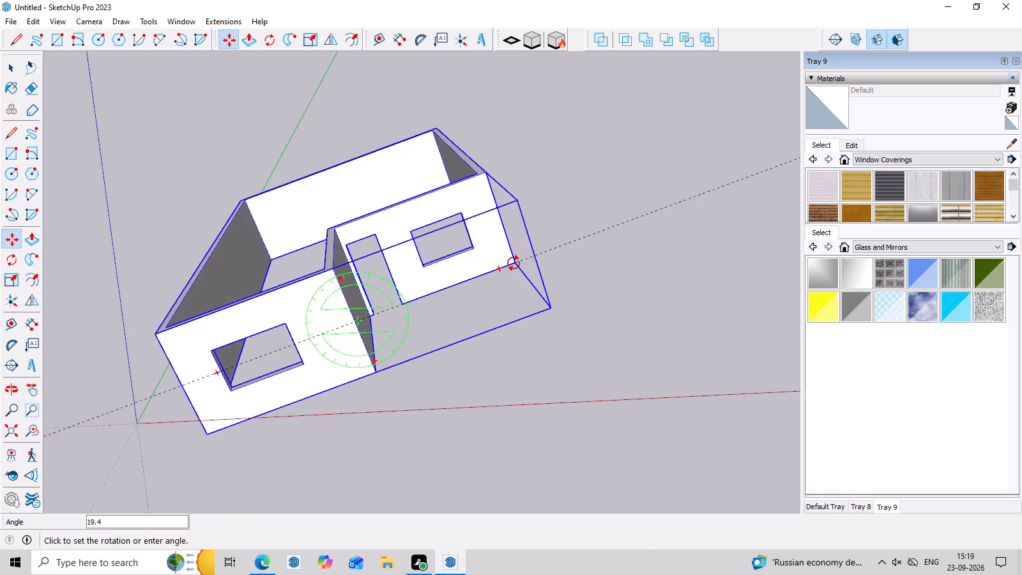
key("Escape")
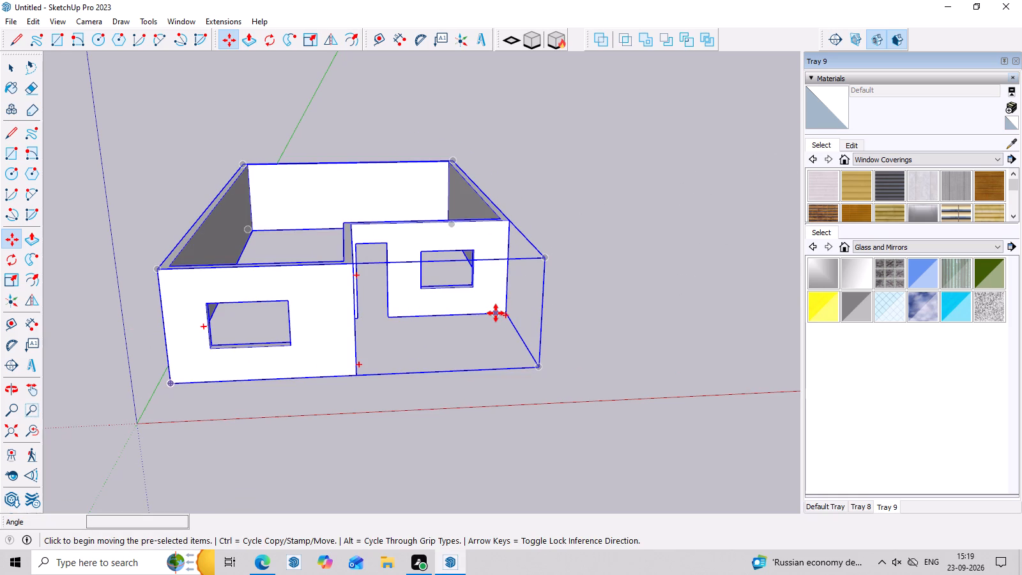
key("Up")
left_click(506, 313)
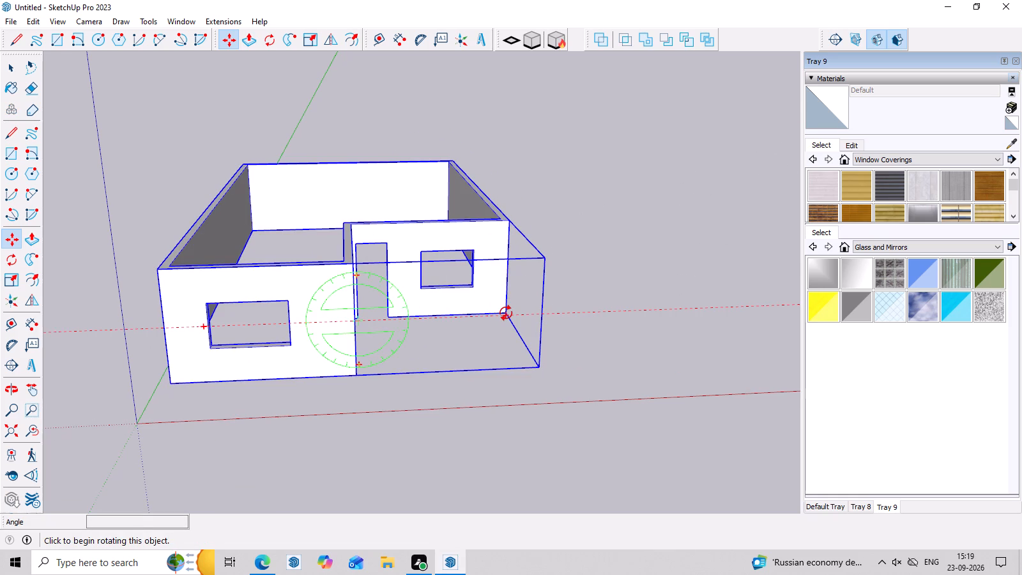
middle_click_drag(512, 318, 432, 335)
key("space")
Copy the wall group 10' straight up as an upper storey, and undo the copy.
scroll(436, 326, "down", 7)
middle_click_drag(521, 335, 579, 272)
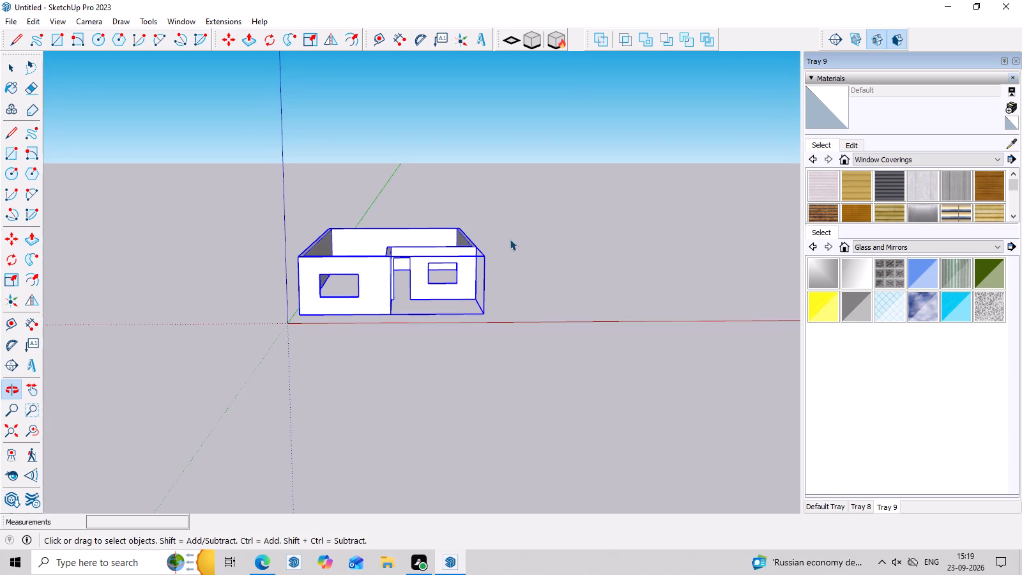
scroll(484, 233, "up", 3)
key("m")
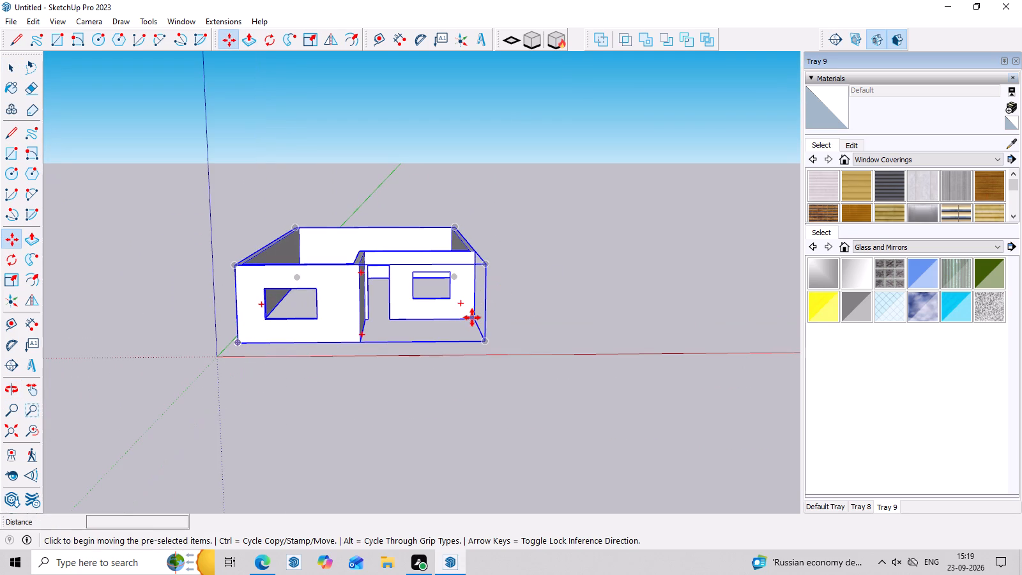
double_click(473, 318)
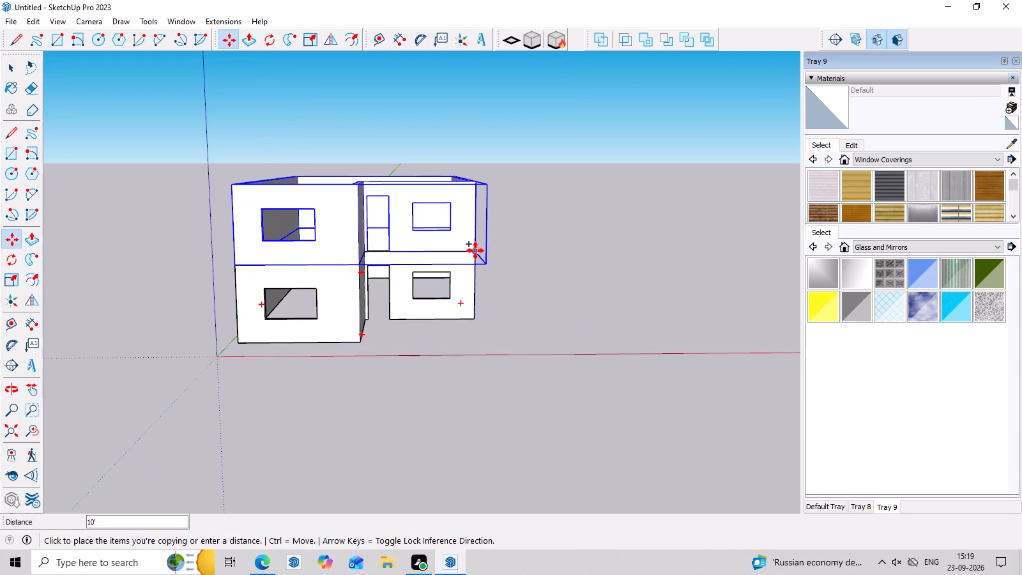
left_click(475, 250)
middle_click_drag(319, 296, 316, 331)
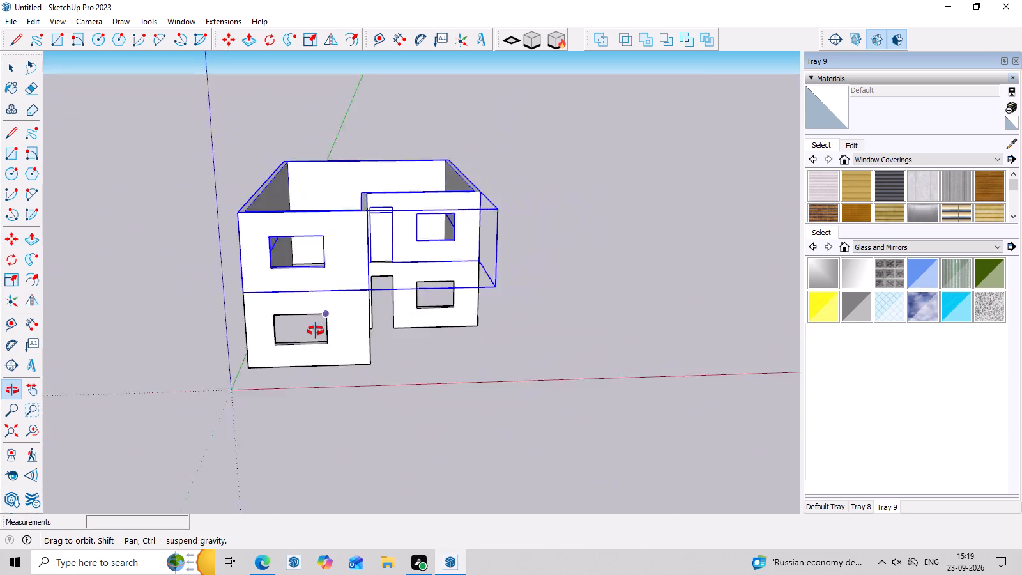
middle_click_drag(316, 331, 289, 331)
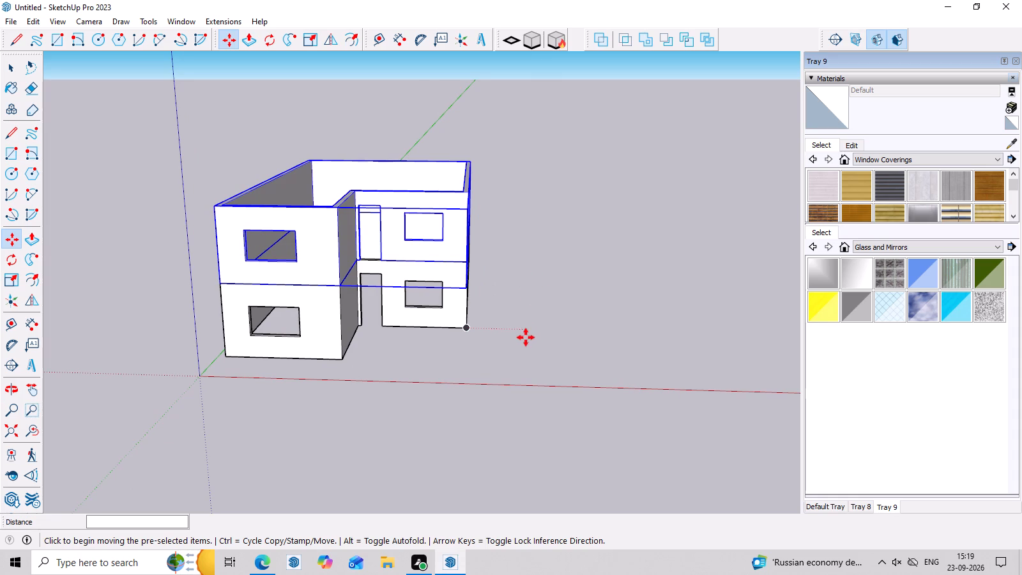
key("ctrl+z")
Draw a 53' 9" by 31' 6" rectangle across the wall tops, covering the full footprint including the recessed front corner.
middle_click_drag(526, 302, 534, 491)
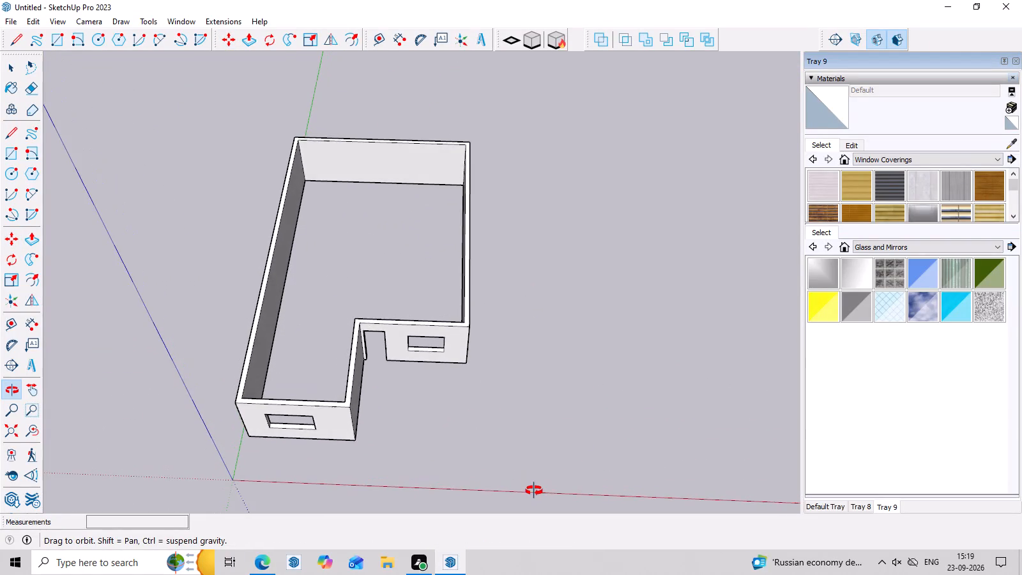
middle_click_drag(534, 491, 556, 335)
key("space")
scroll(432, 220, "down", 2)
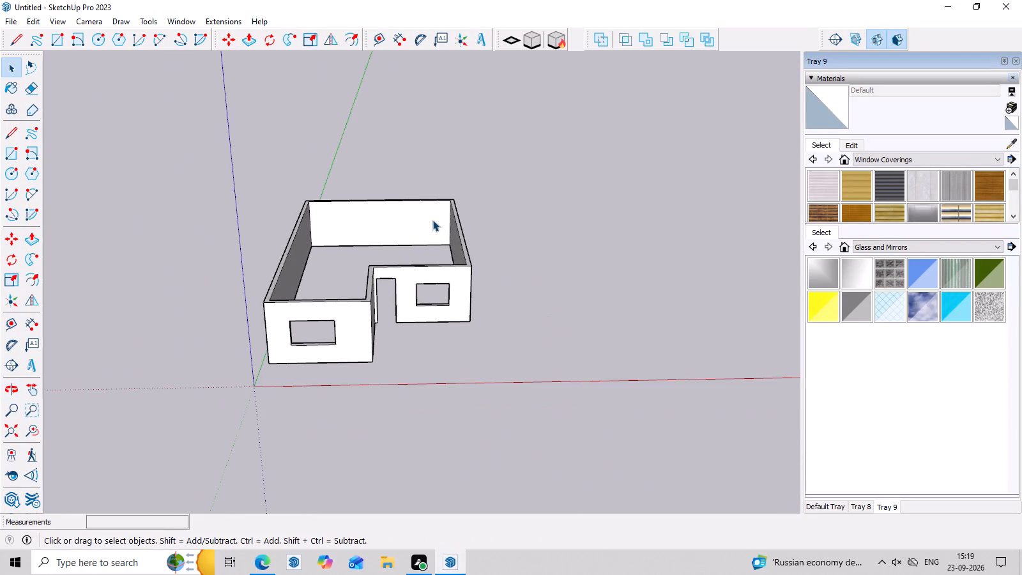
scroll(432, 219, "up", 3)
scroll(509, 293, "up", 2)
middle_click_drag(519, 325, 522, 430)
scroll(197, 96, "up", 2)
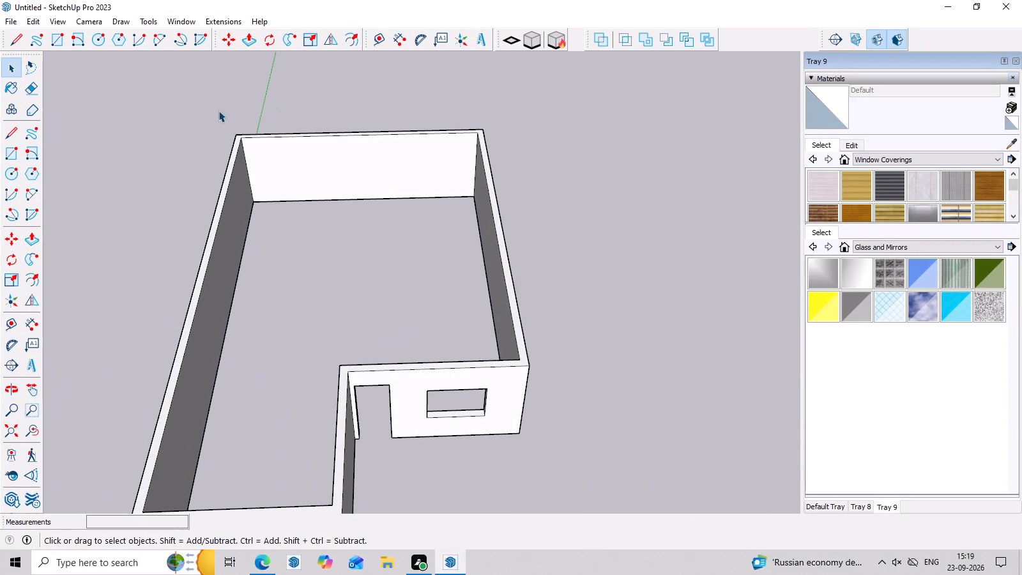
scroll(242, 137, "down", 2)
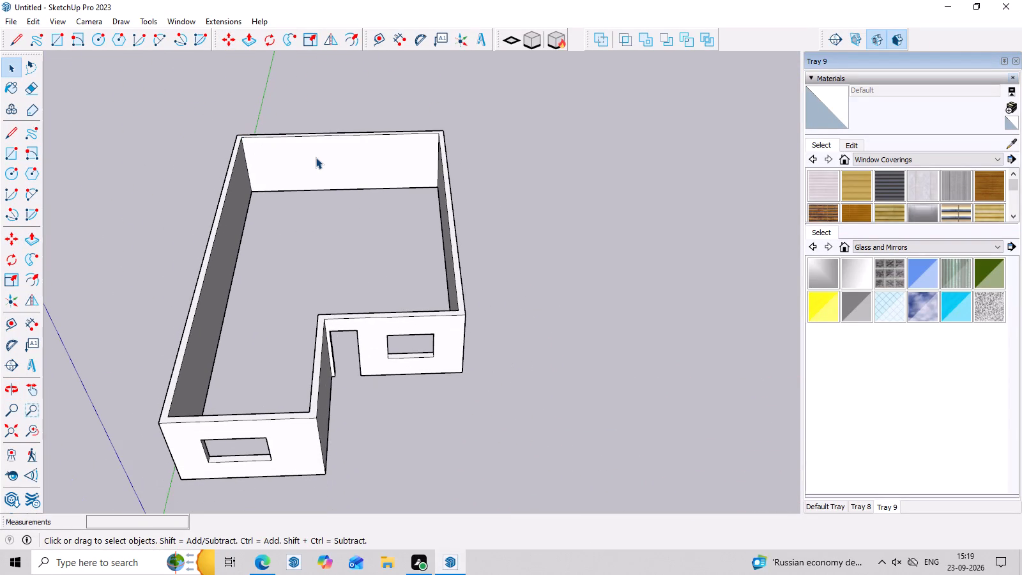
key("r")
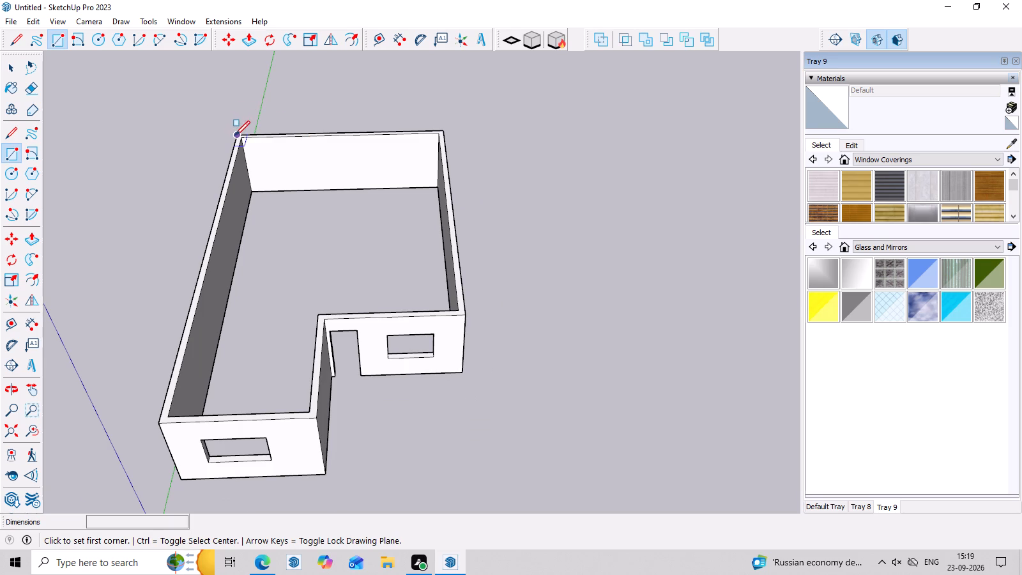
left_click(235, 135)
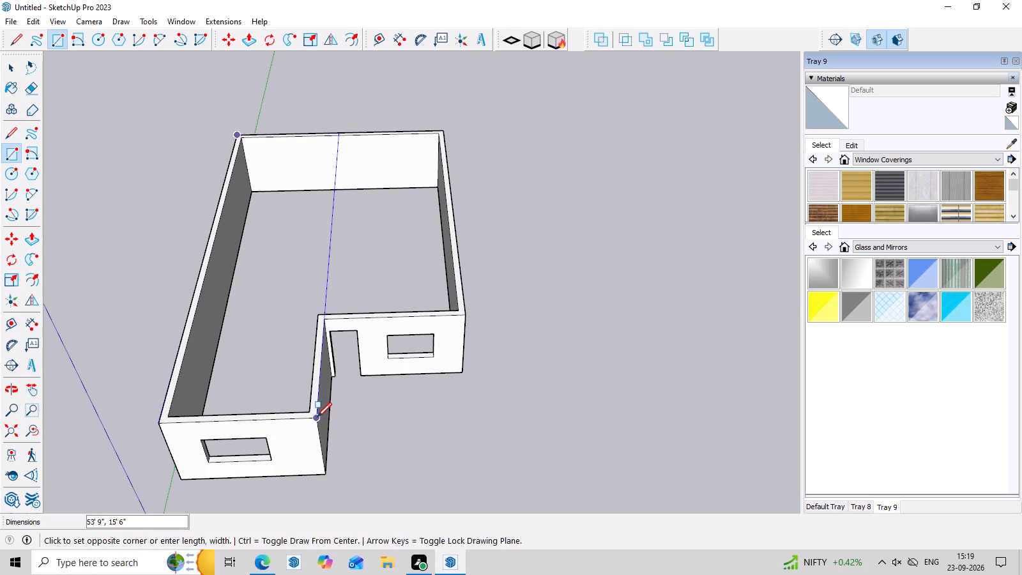
left_click(443, 132)
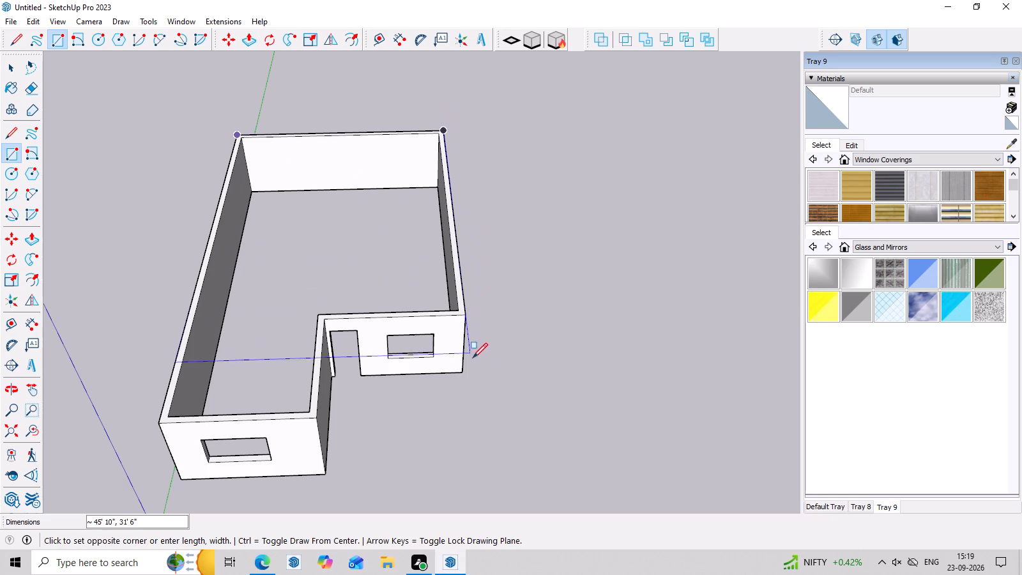
left_click(471, 417)
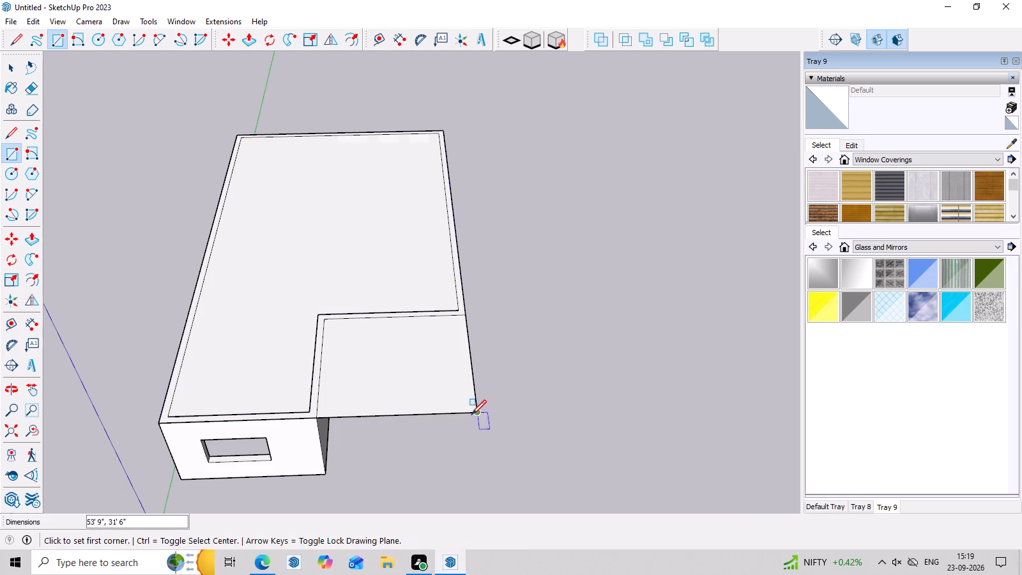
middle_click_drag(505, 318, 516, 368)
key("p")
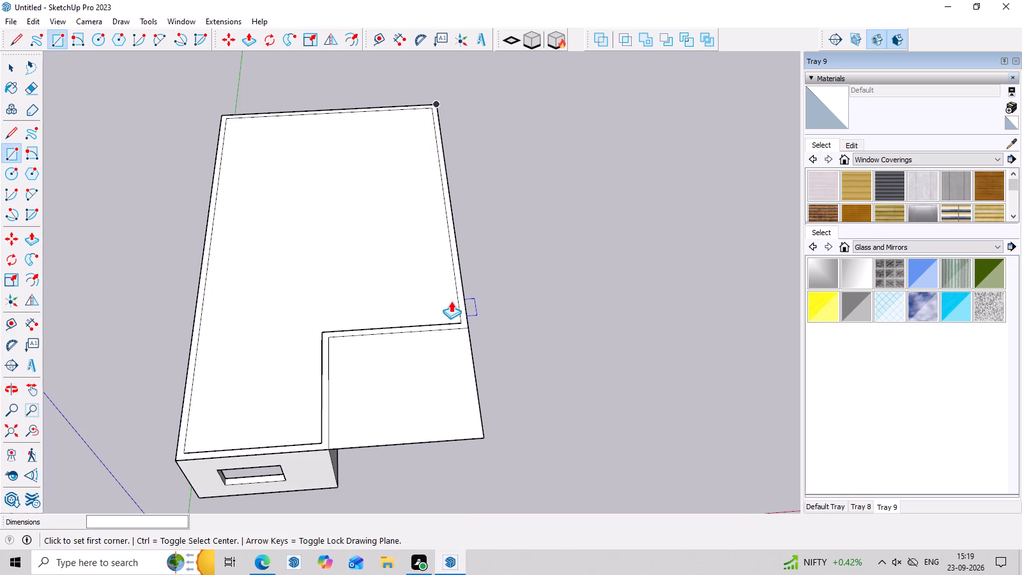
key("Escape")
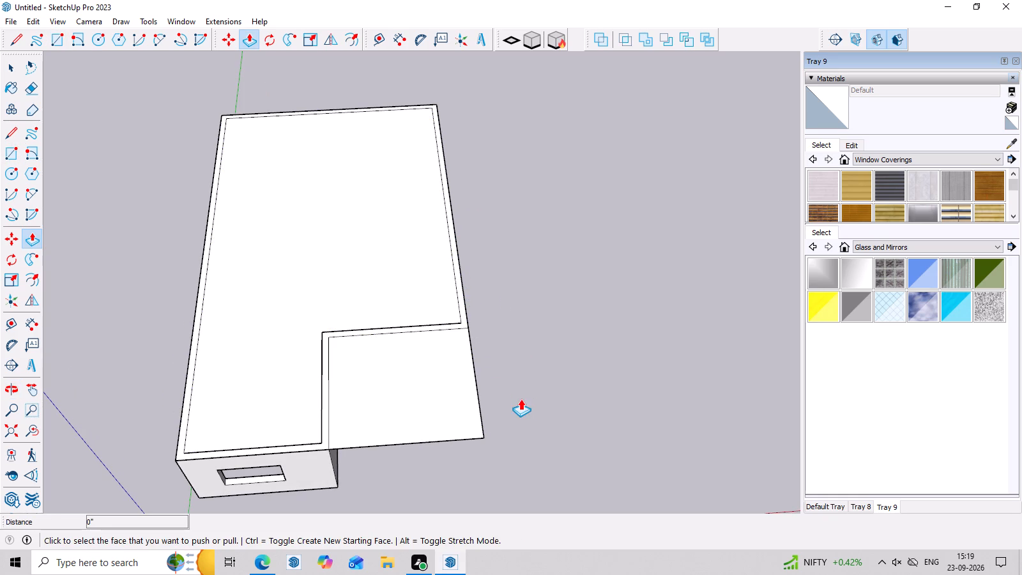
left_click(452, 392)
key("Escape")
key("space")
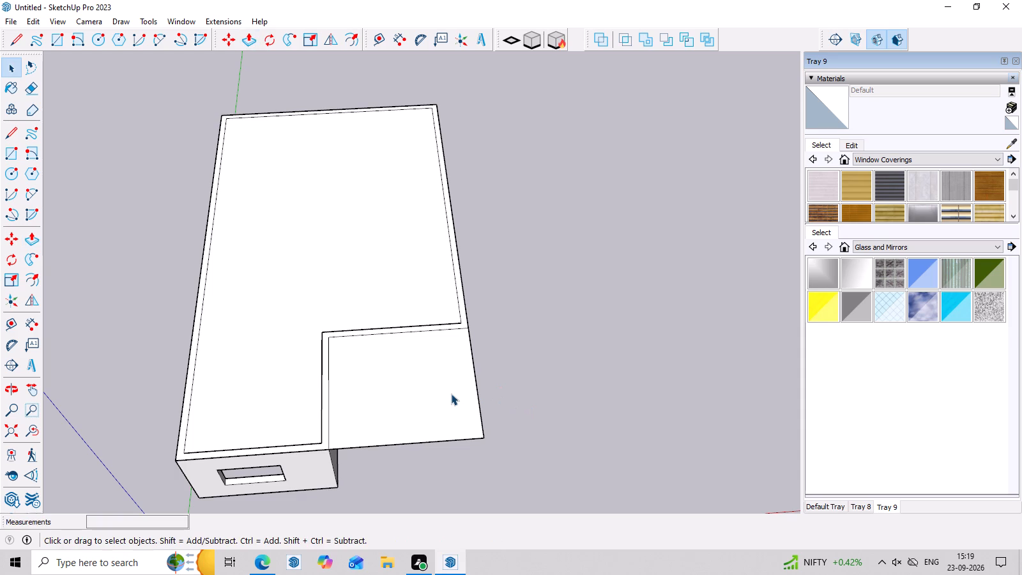
Split the slab rectangle with two lines along the wall edges of the recessed front corner, the second 13' 9" long.
left_click(448, 394)
left_click(448, 394)
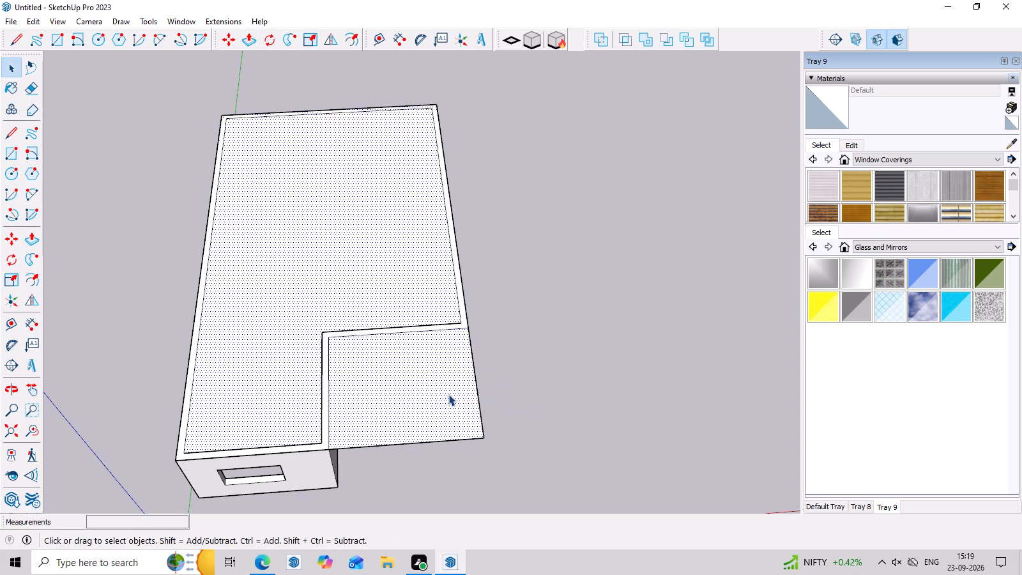
left_click(393, 399)
scroll(393, 399, "up", 3)
double_click(393, 399)
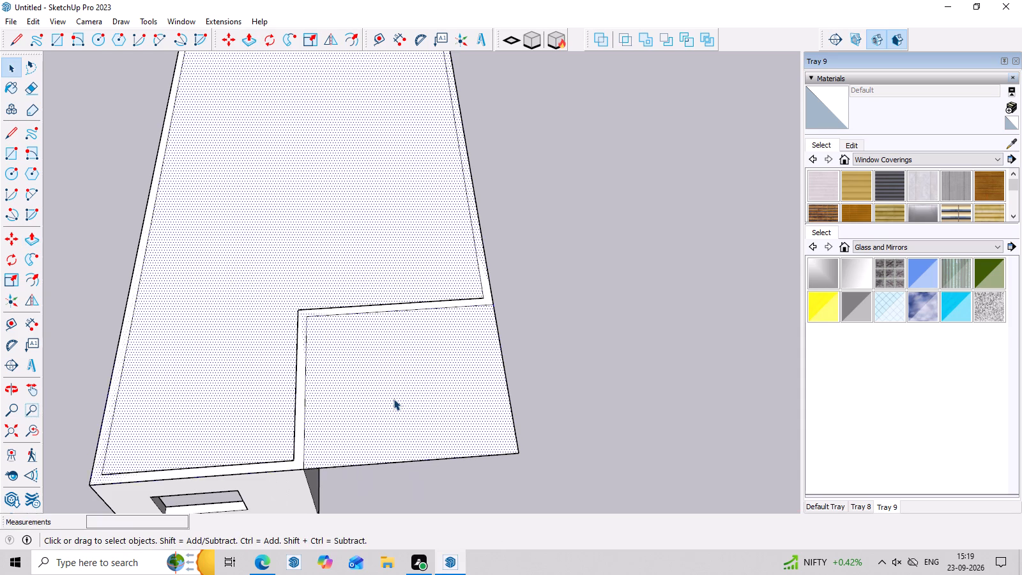
scroll(316, 341, "up", 2)
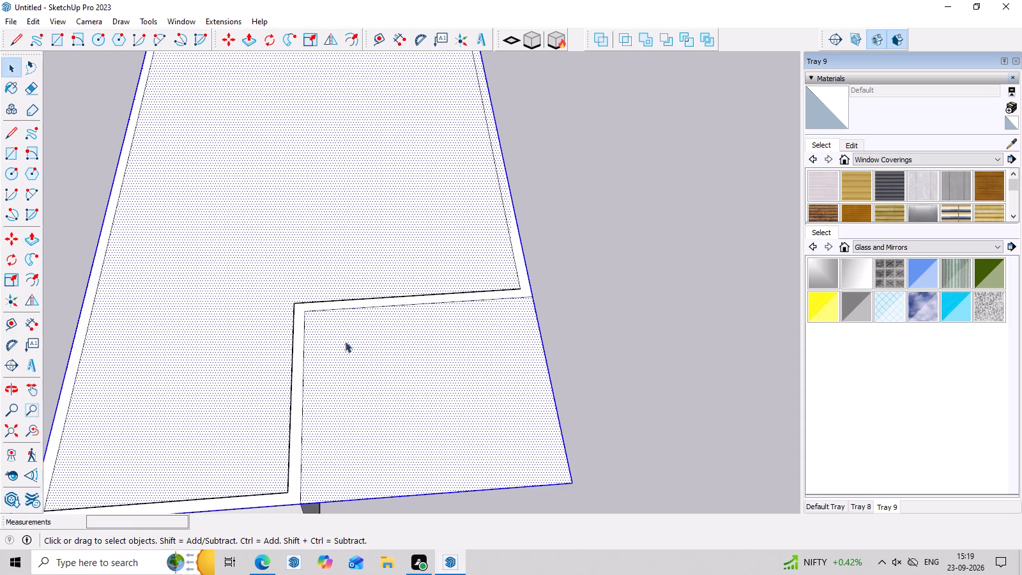
key("l")
left_click(534, 295)
left_click(307, 310)
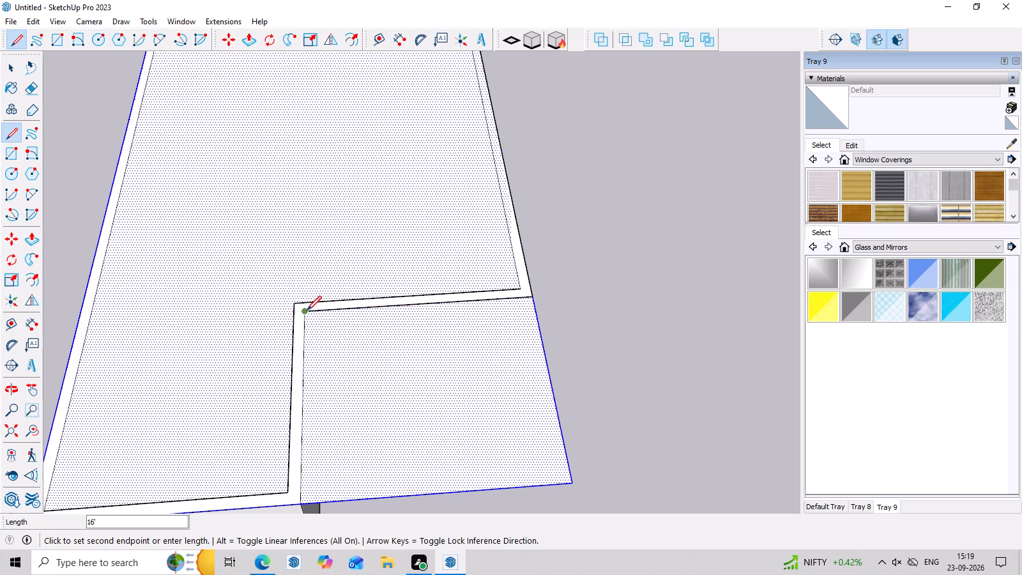
left_click(303, 501)
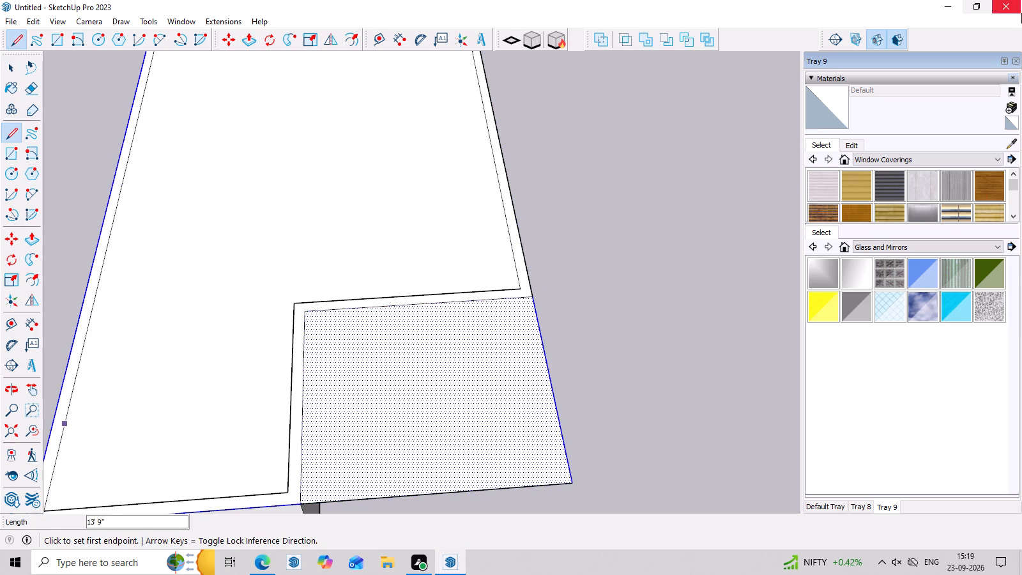
scroll(1021, 229, "down", 1)
key("space")
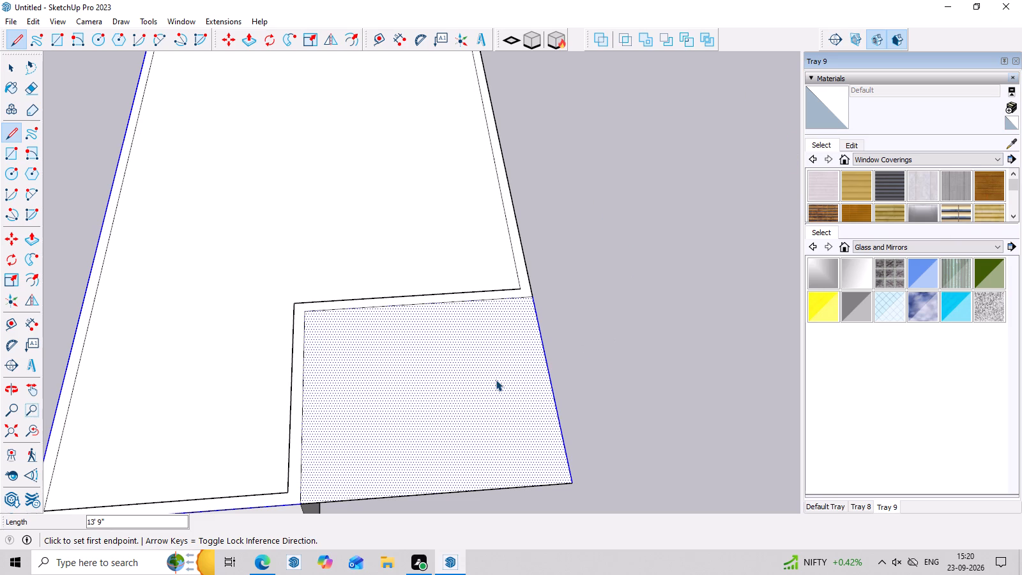
Remove the slab face over the recessed front corner and erase its leftover outer edges.
left_click(496, 379)
left_click(487, 393)
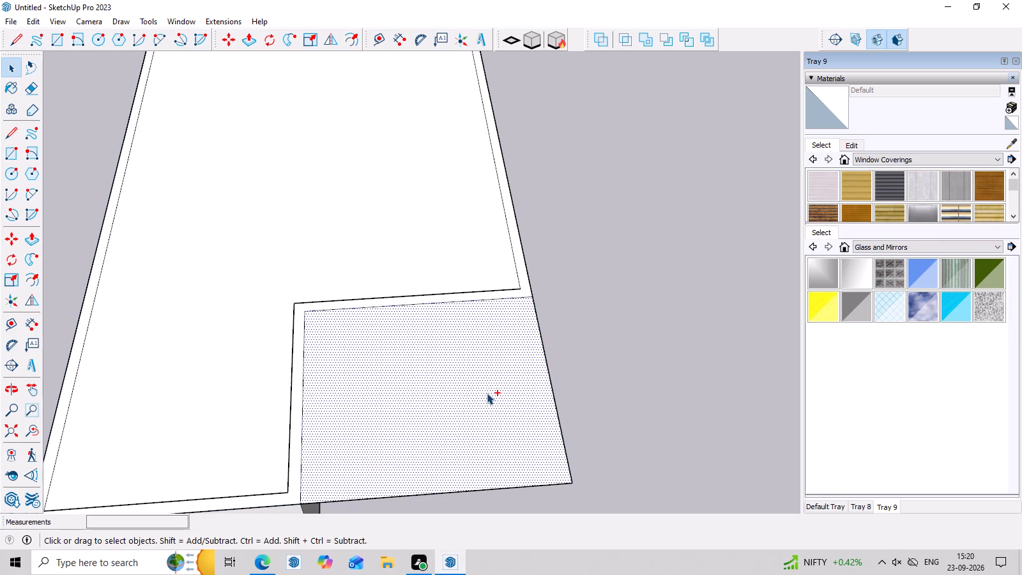
key("ctrl+x")
key("e")
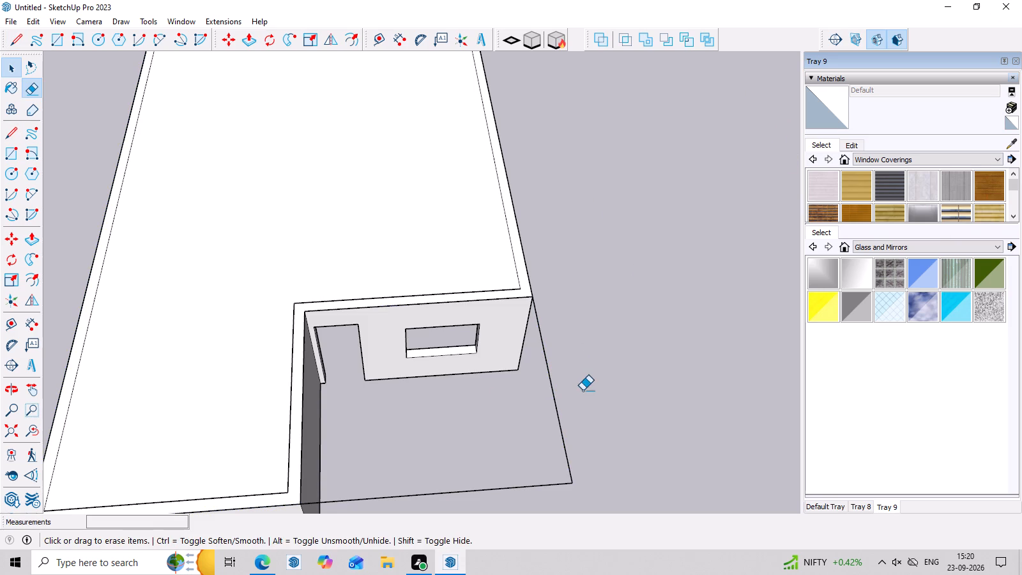
left_click_drag(583, 390, 484, 455)
left_click_drag(544, 452, 545, 498)
Push/Pull the L-shaped slab face above the walls up by 4".
scroll(536, 461, "down", 3)
middle_click_drag(562, 468, 565, 315)
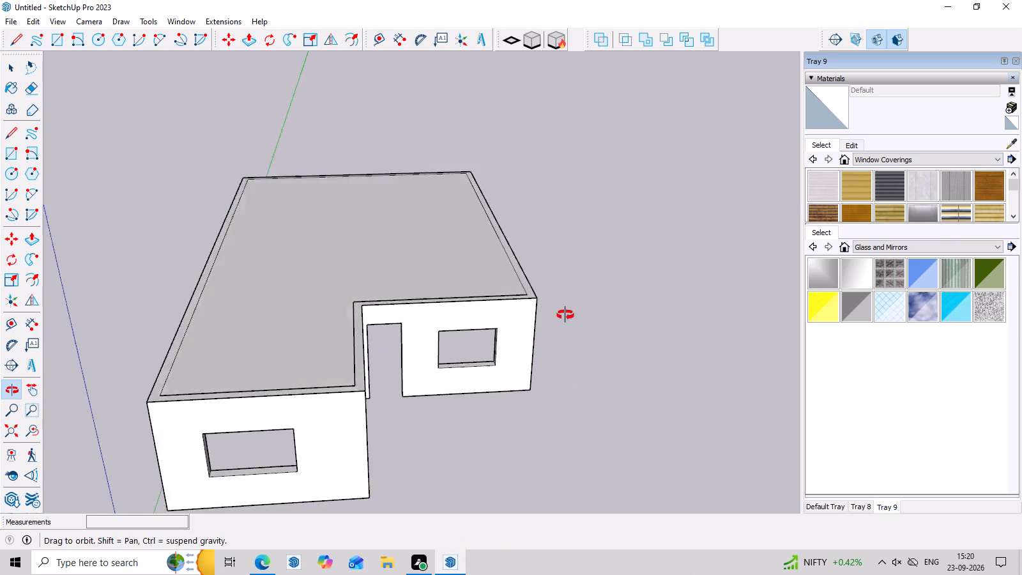
middle_click_drag(565, 315, 561, 329)
key("space")
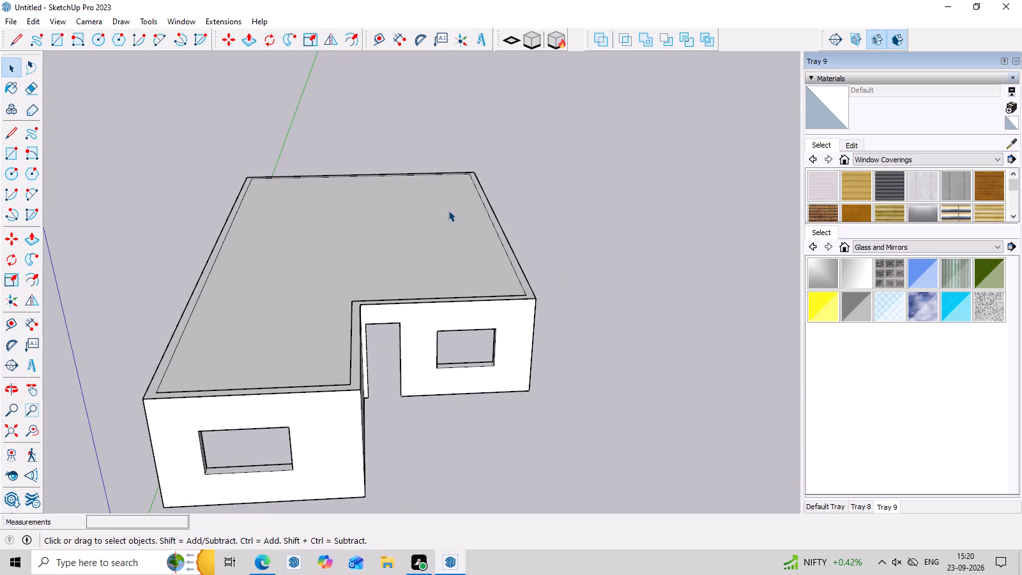
key("p")
left_click(440, 242)
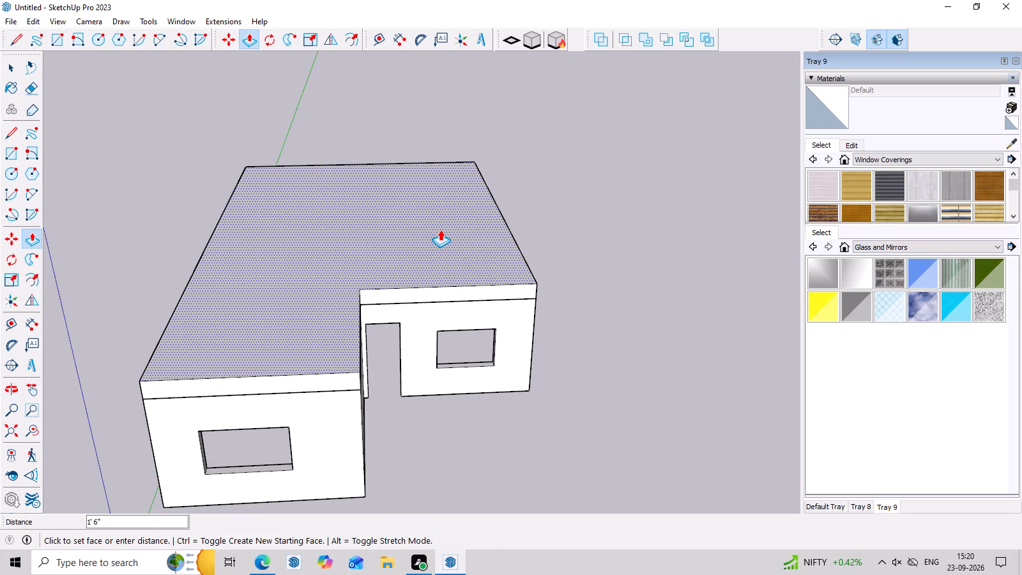
key("4")
key("Return")
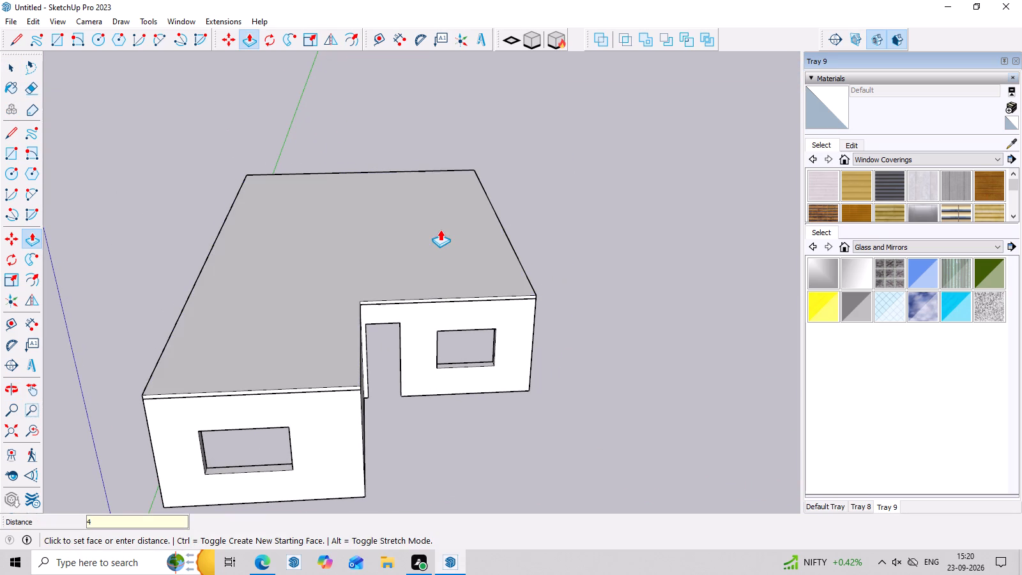
key("space")
Make the whole slab a separate group.
triple_click(314, 310)
right_click(314, 310)
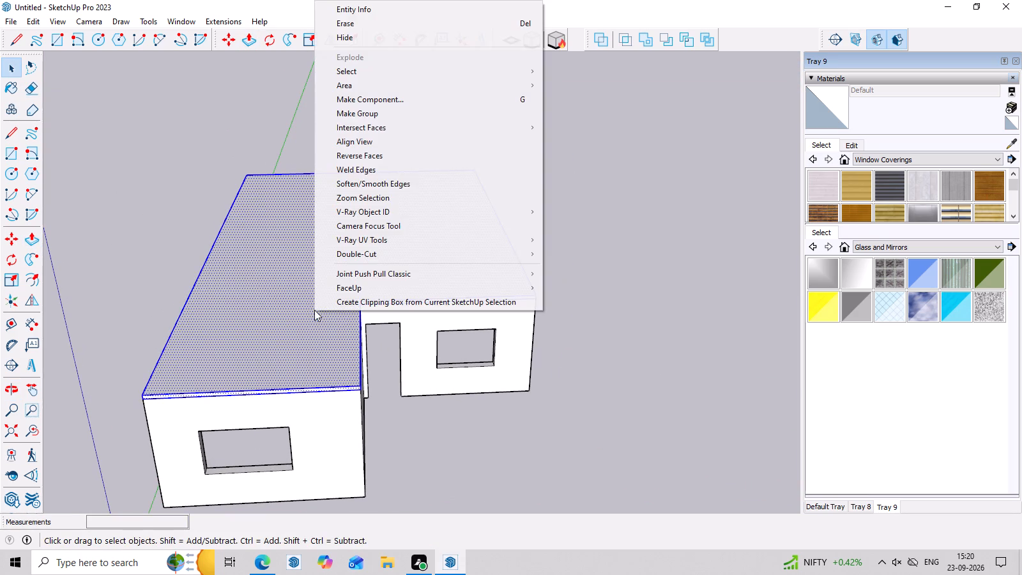
left_click(387, 112)
Inside the wall group, copy all the wall geometry 10' 4" straight up onto the slab as the upper storey.
middle_click_drag(466, 315, 475, 175)
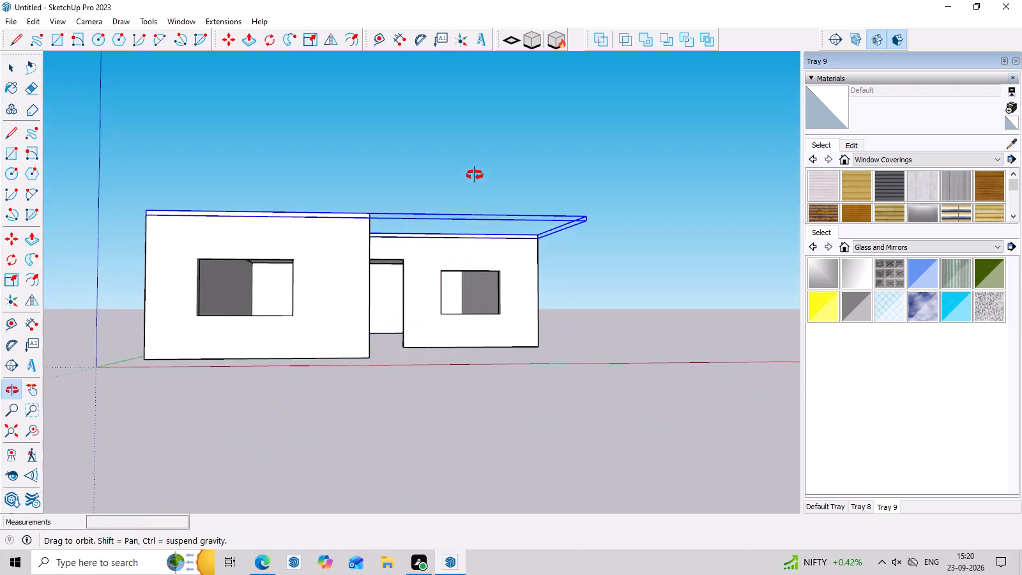
middle_click_drag(475, 175, 472, 213)
key("space")
triple_click(339, 344)
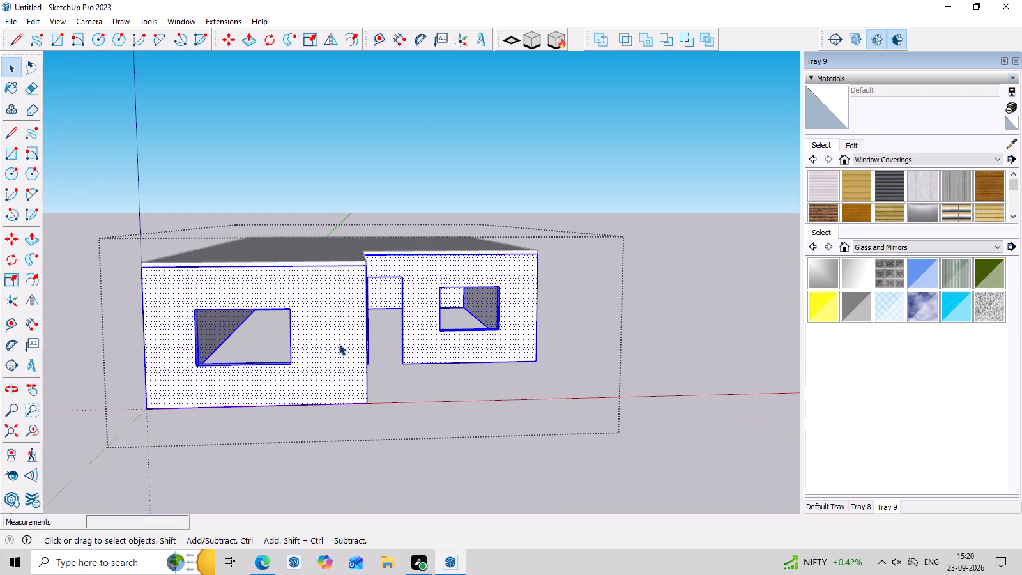
middle_click_drag(451, 328, 453, 357)
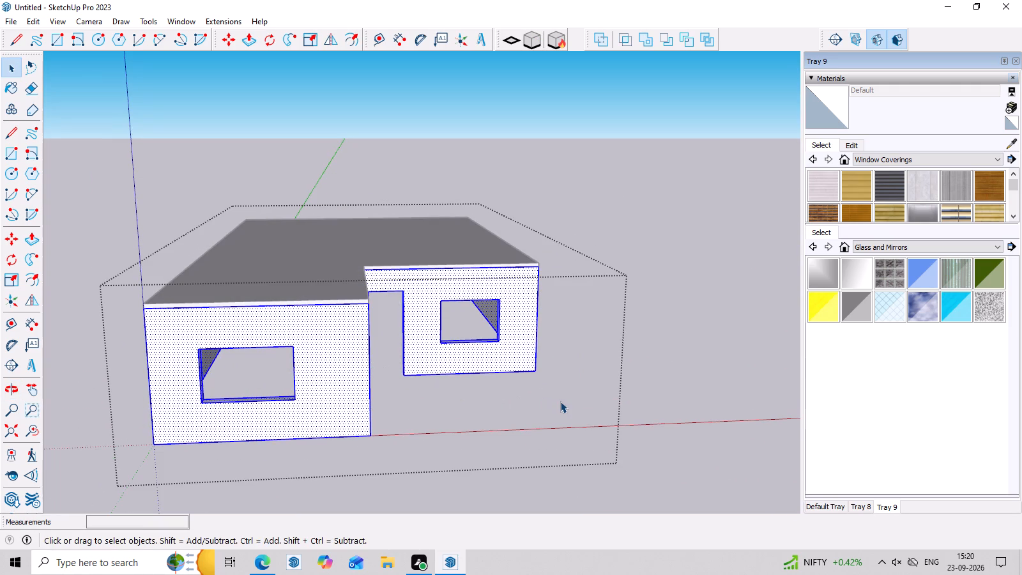
key("m")
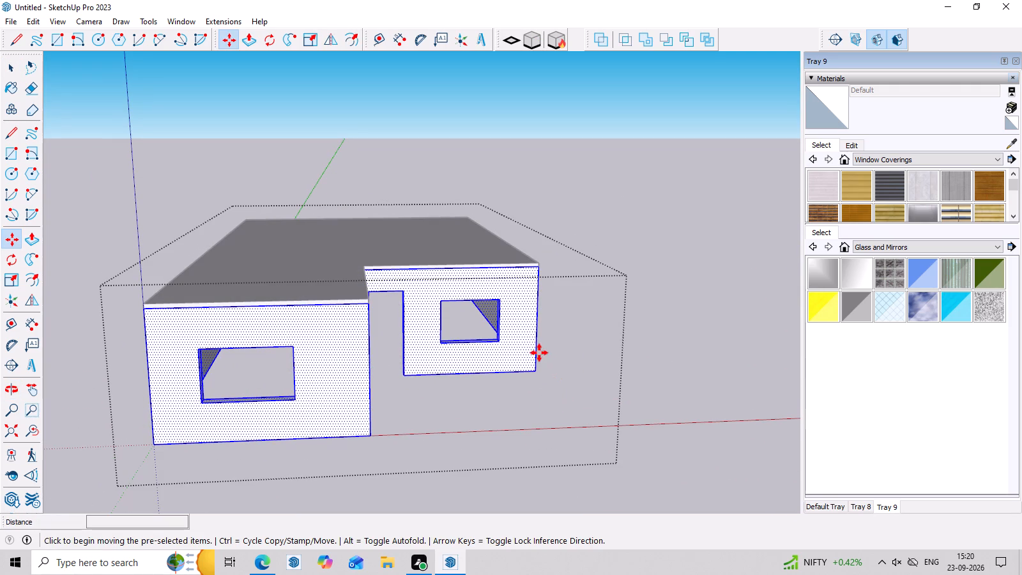
left_click(535, 369)
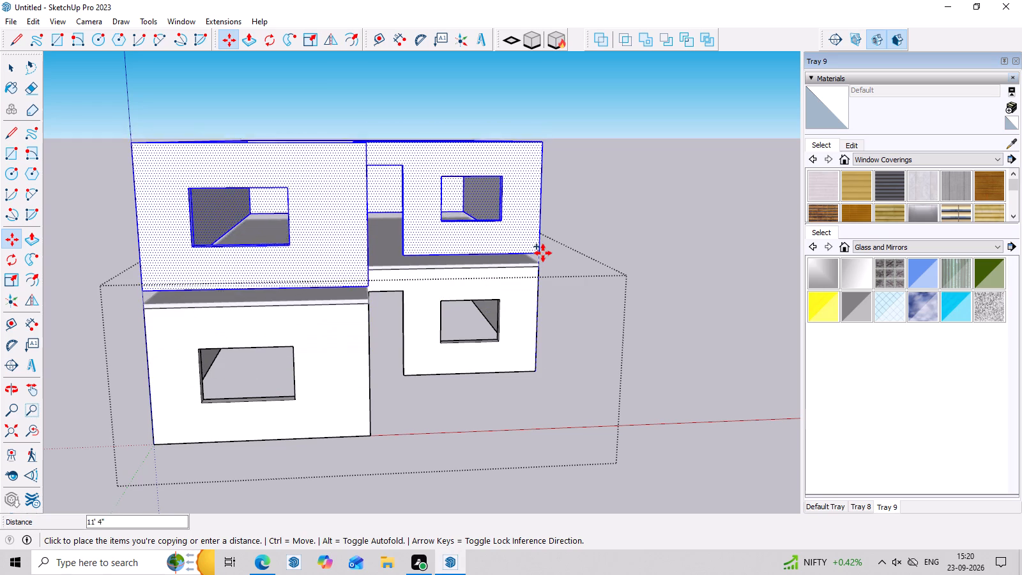
scroll(543, 253, "up", 1)
middle_click_drag(543, 253, 480, 266)
scroll(496, 268, "up", 6)
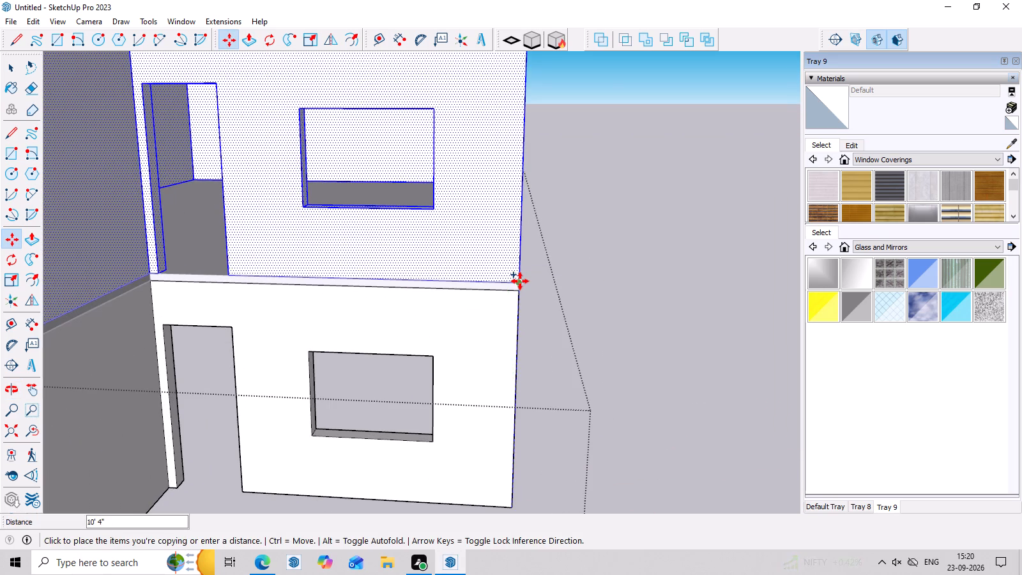
left_click(520, 281)
scroll(549, 318, "down", 8)
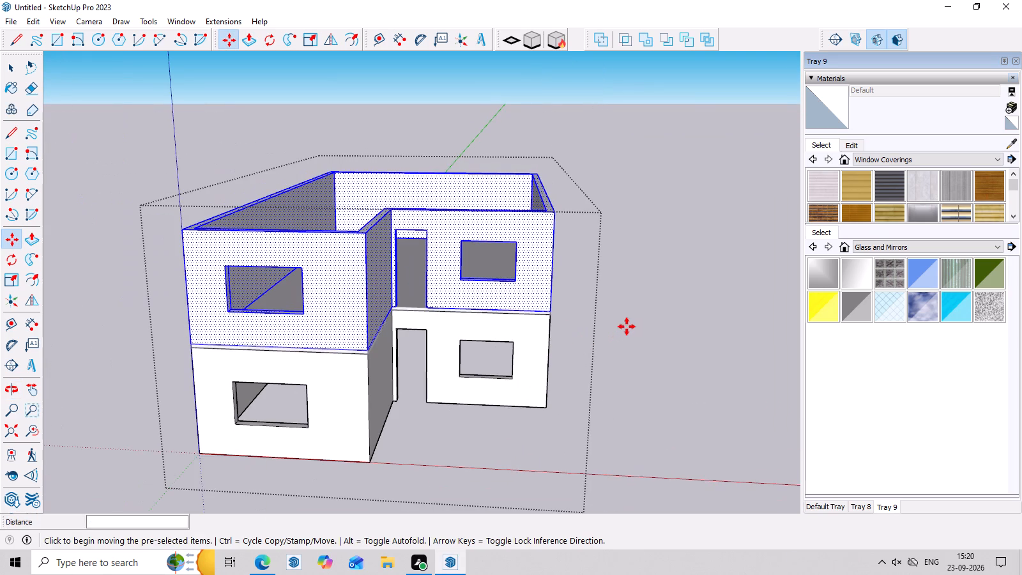
key("space")
double_click(628, 324)
Inside the slab group, copy the slab geometry straight up onto the upper-storey wall tops as the roof slab.
scroll(372, 355, "up", 2)
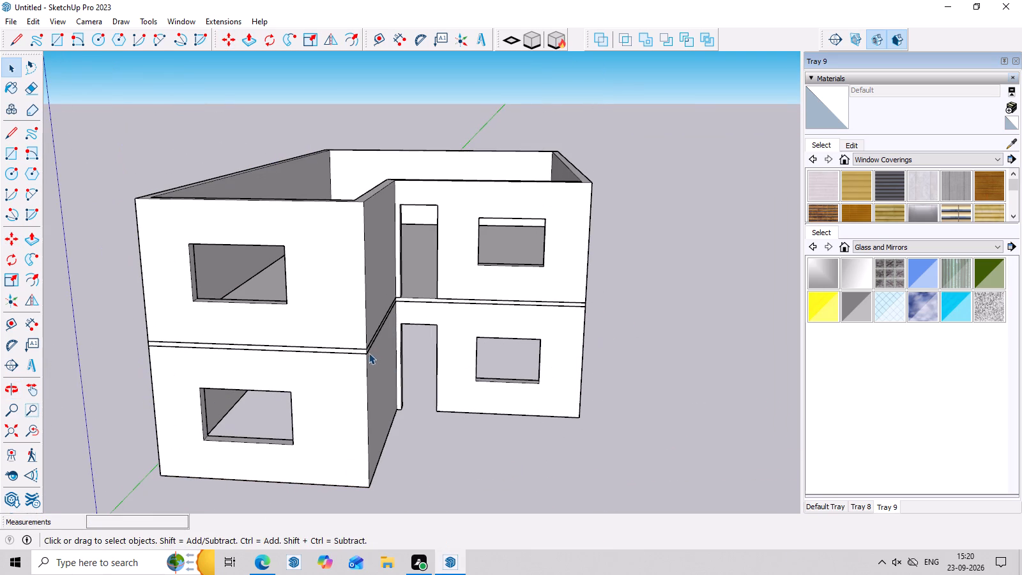
double_click(360, 349)
triple_click(360, 349)
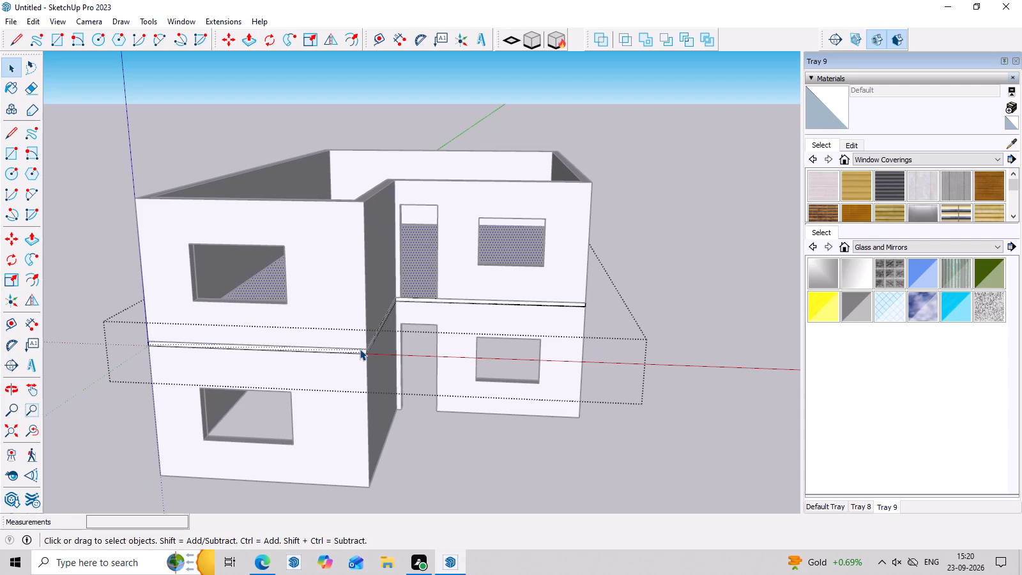
key("m")
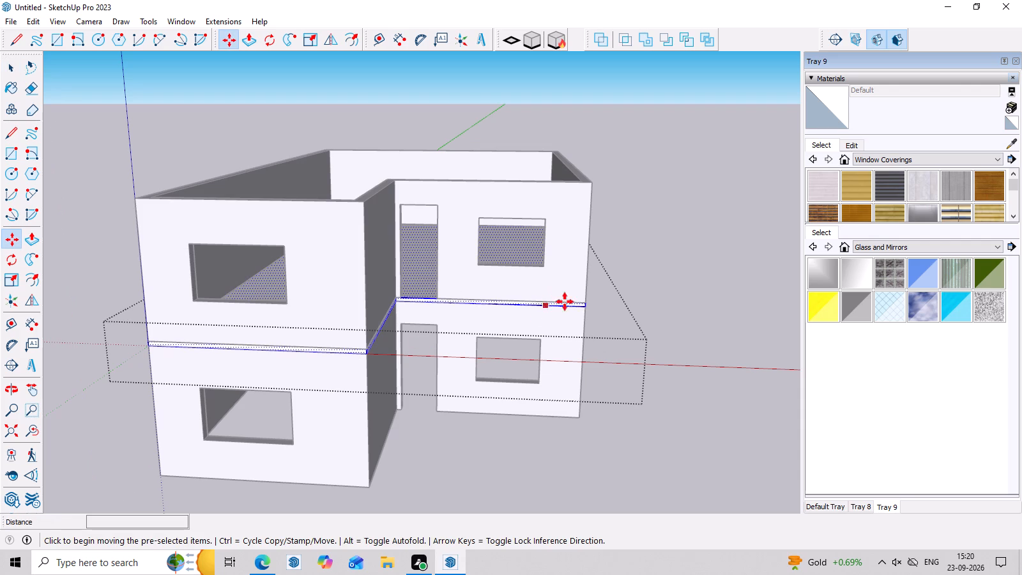
left_click(586, 308)
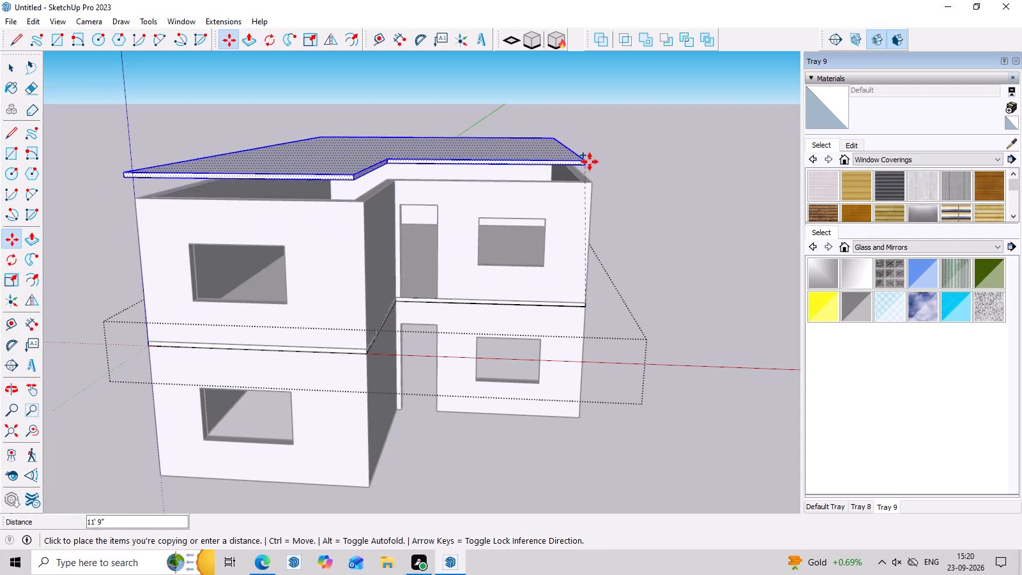
left_click(590, 179)
scroll(394, 269, "down", 5)
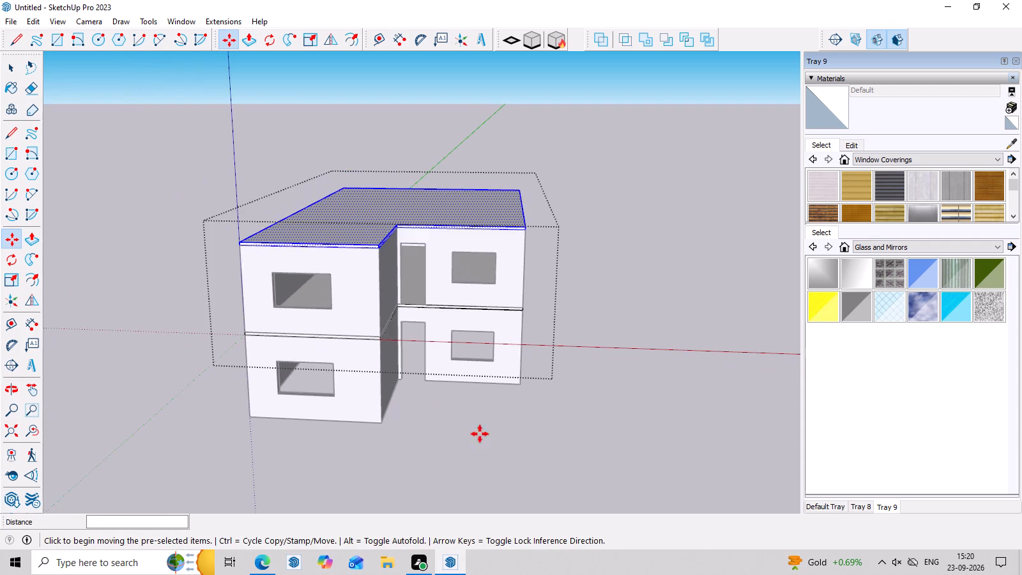
middle_click_drag(541, 457, 591, 496)
key("space")
double_click(623, 258)
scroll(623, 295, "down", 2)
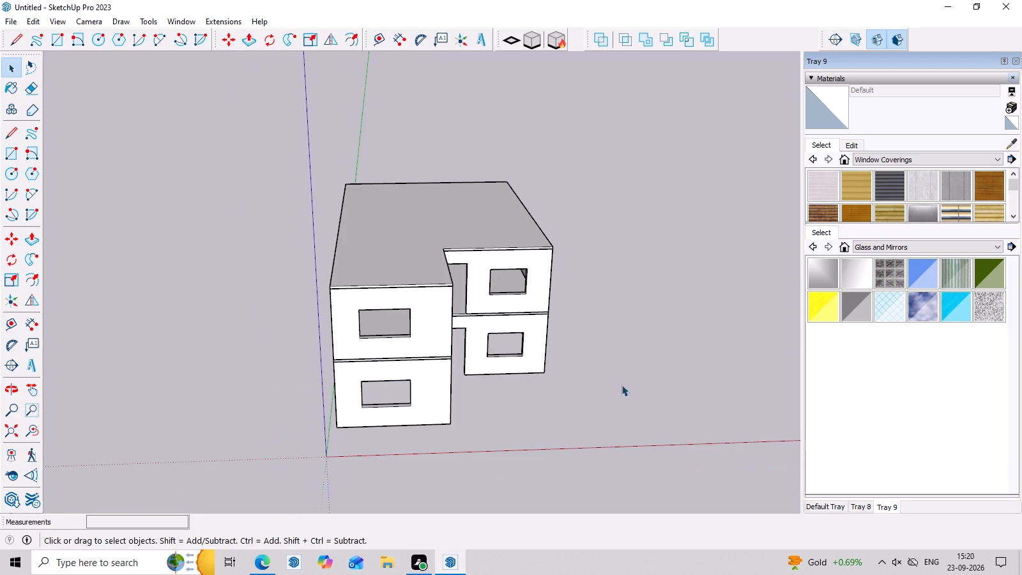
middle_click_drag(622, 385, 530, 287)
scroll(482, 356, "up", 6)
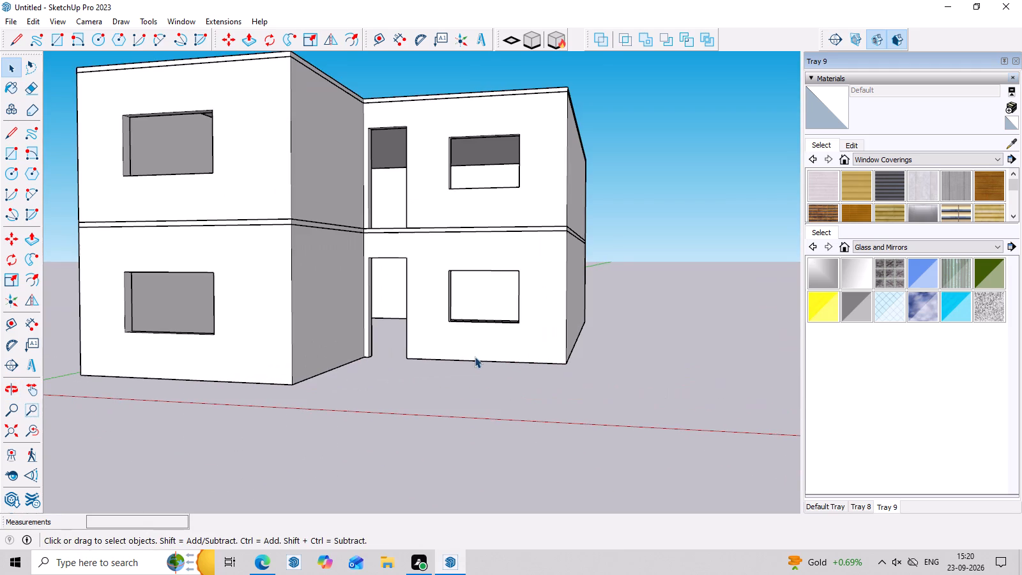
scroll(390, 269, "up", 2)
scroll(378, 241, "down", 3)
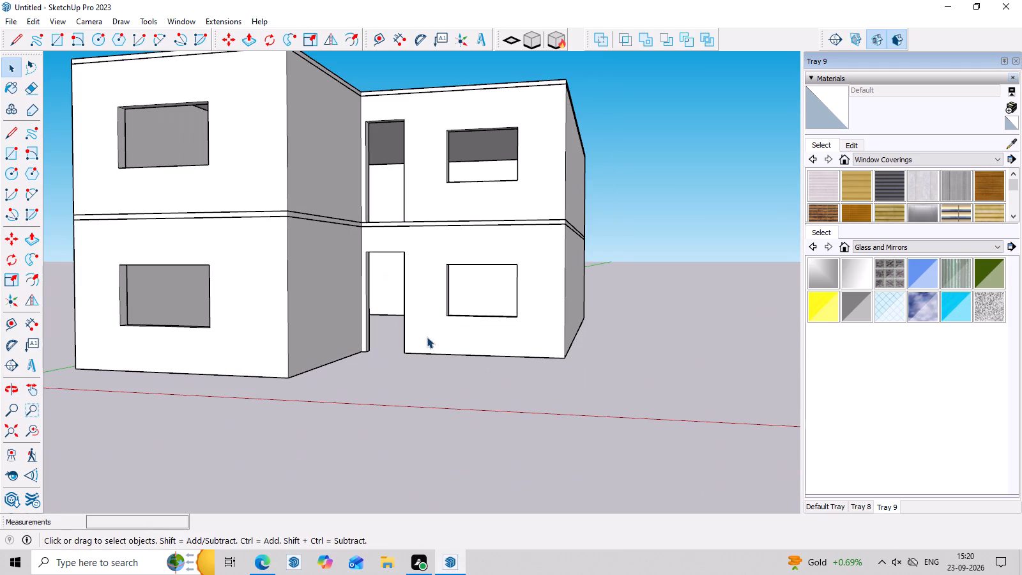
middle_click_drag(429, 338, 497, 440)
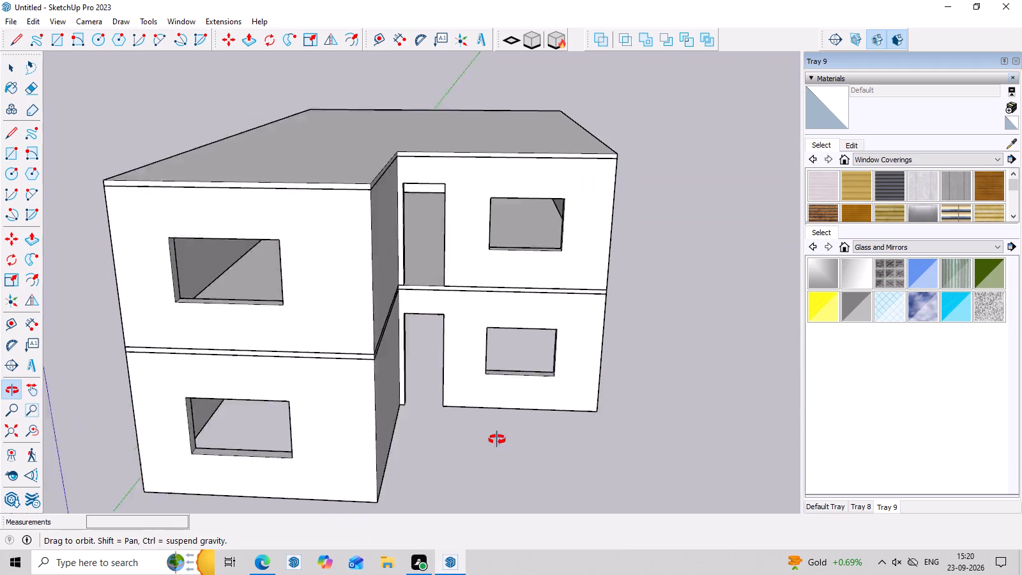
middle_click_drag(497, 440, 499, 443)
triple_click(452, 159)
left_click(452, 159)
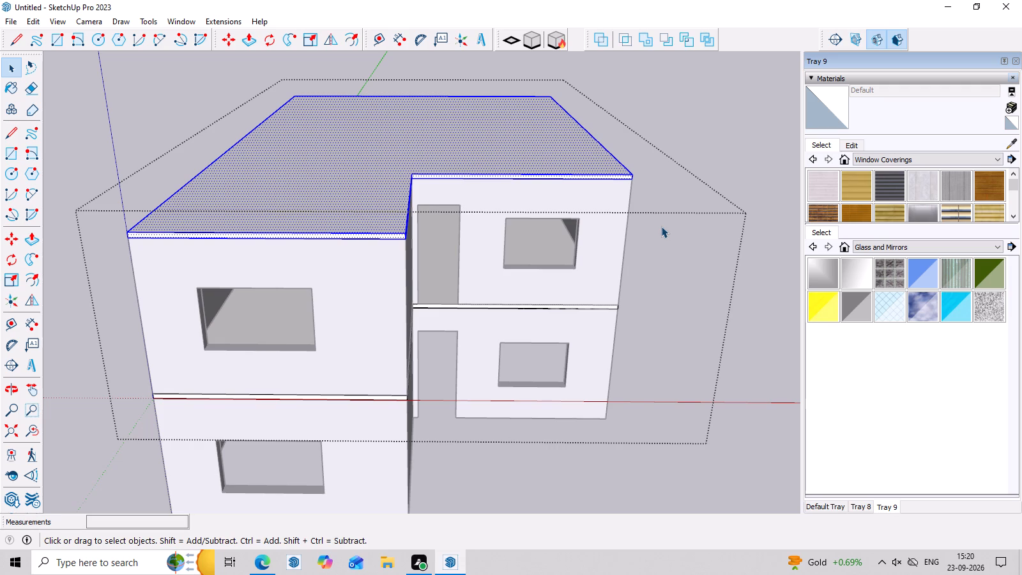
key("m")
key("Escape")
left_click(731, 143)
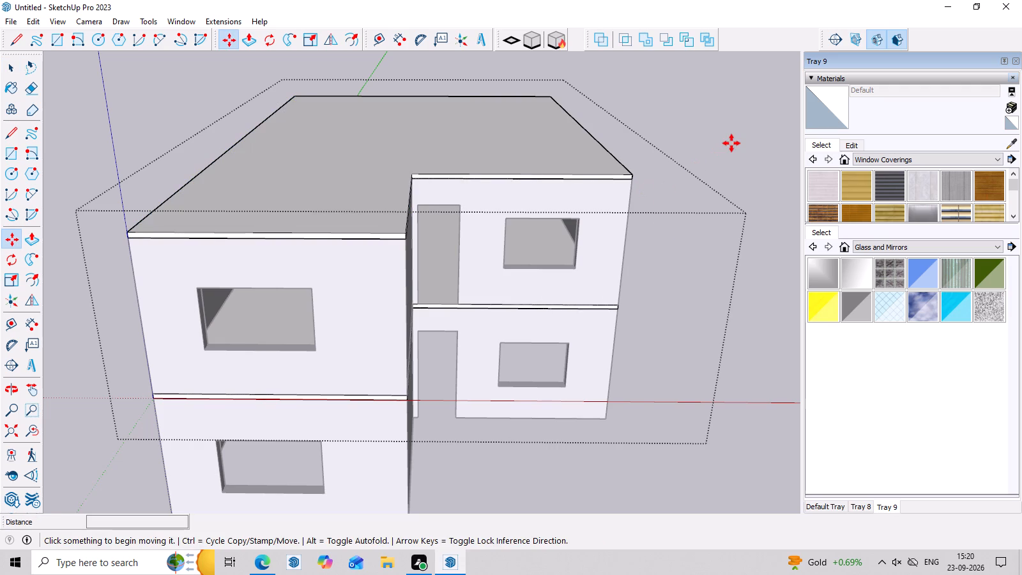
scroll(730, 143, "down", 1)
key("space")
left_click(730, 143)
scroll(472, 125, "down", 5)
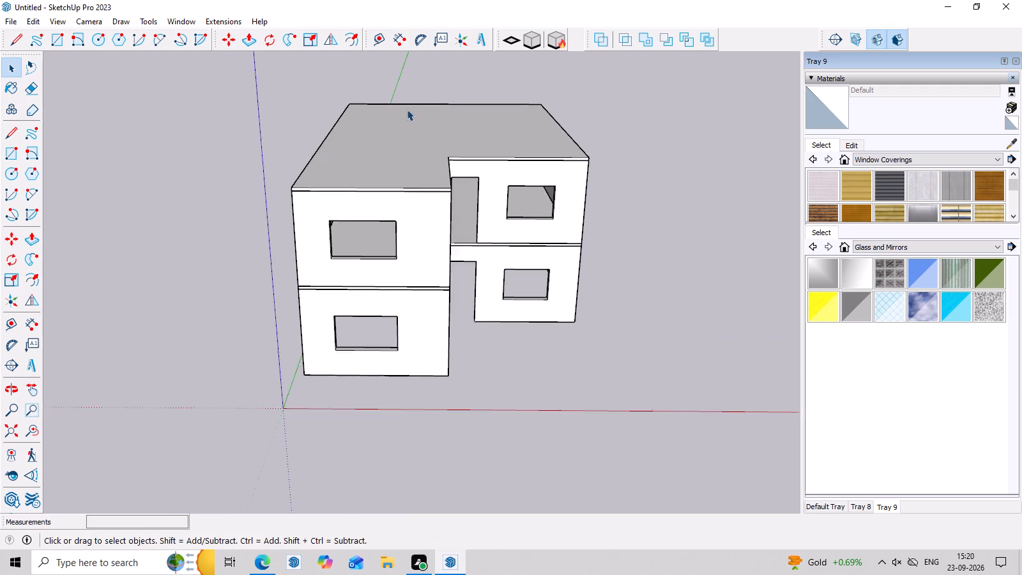
Examine the two-storey house shell from the front and from above.
scroll(407, 109, "down", 2)
middle_click_drag(721, 267, 598, 257)
scroll(447, 179, "up", 7)
middle_click_drag(545, 255, 627, 217)
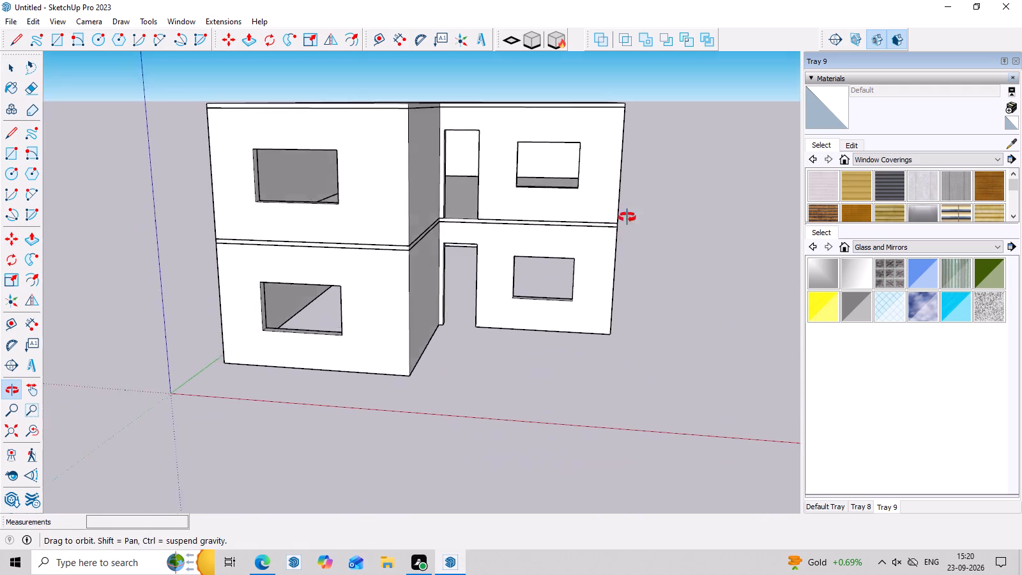
middle_click_drag(627, 217, 645, 221)
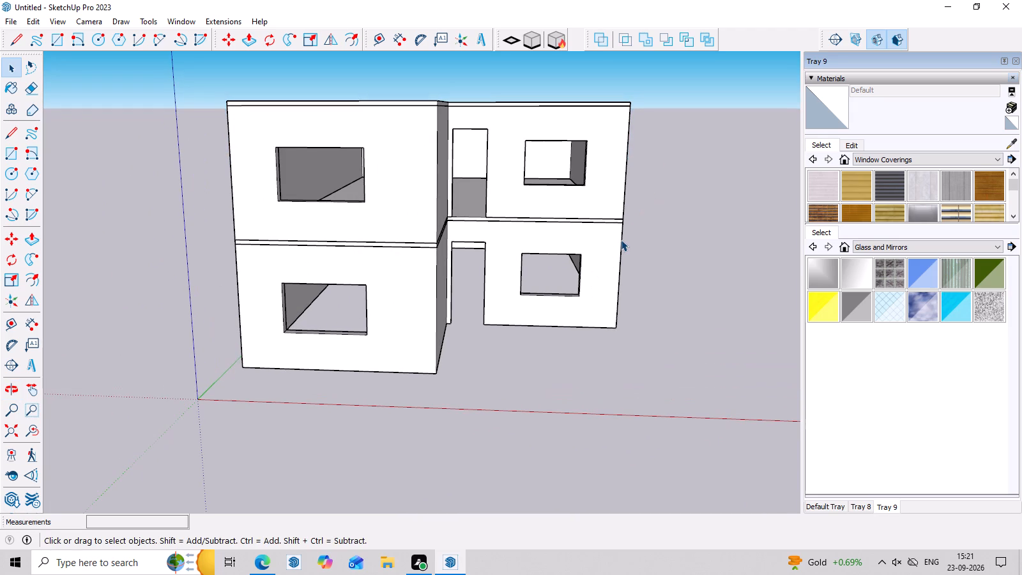
scroll(547, 208, "down", 4)
middle_click_drag(414, 189, 469, 222)
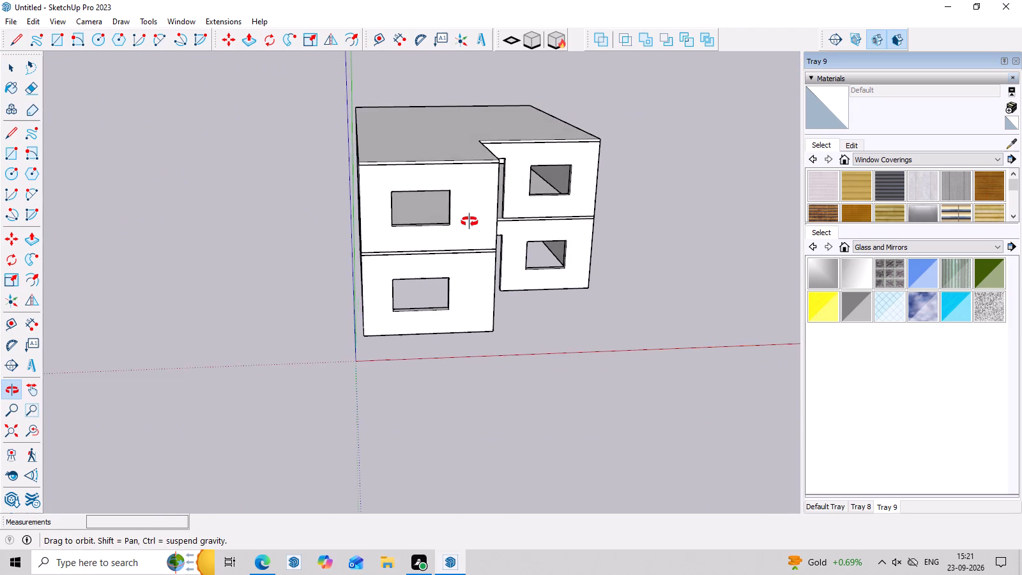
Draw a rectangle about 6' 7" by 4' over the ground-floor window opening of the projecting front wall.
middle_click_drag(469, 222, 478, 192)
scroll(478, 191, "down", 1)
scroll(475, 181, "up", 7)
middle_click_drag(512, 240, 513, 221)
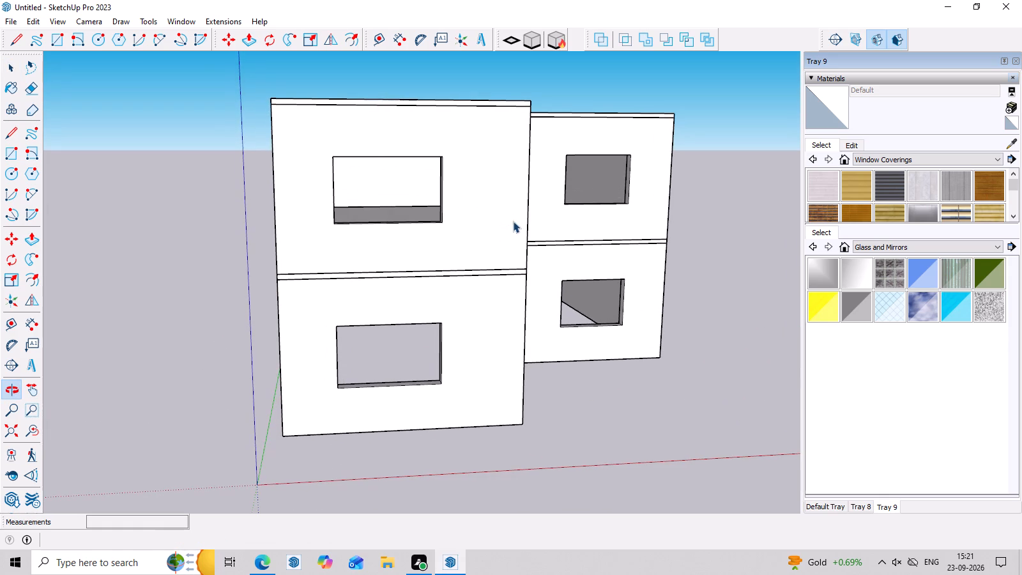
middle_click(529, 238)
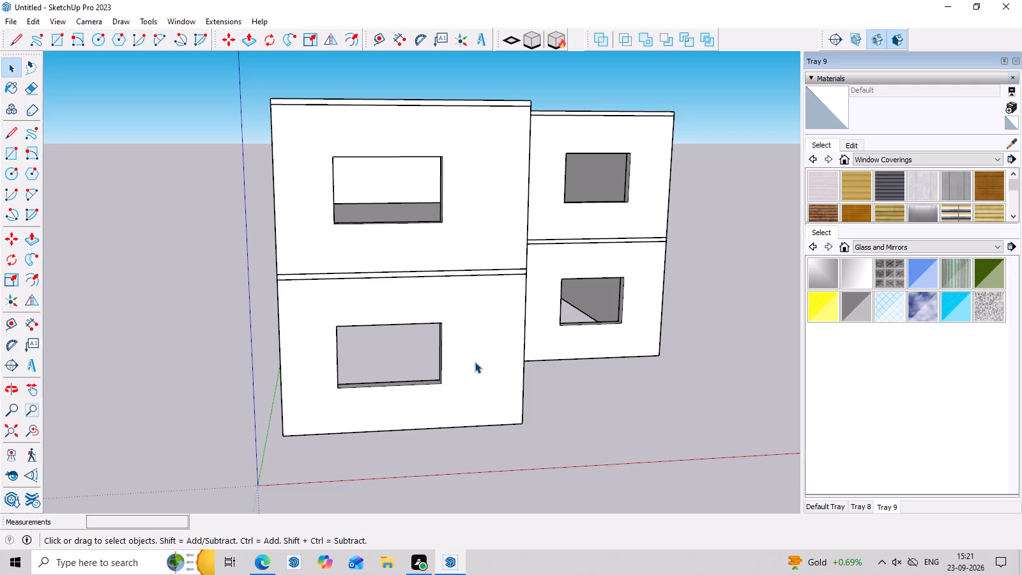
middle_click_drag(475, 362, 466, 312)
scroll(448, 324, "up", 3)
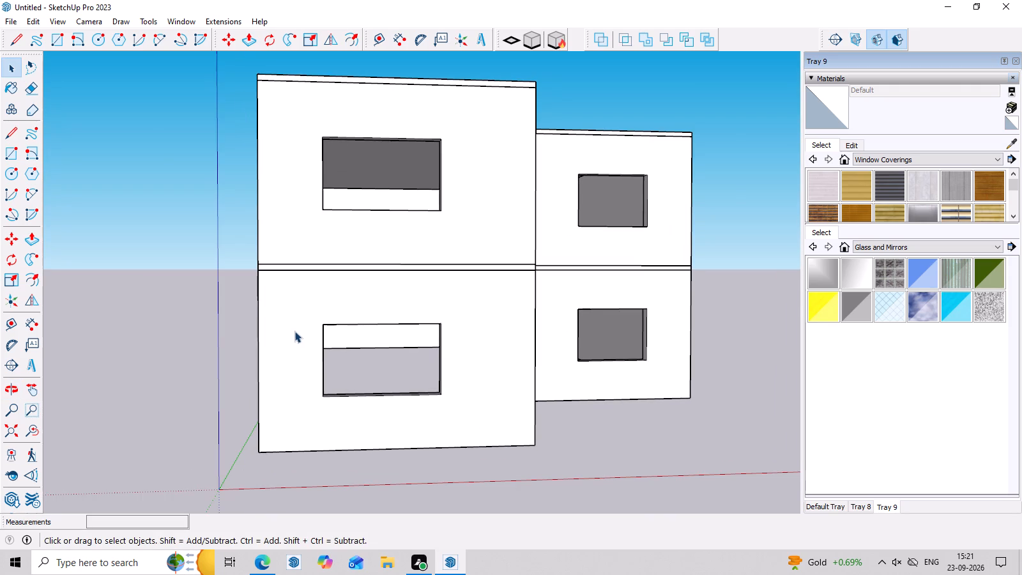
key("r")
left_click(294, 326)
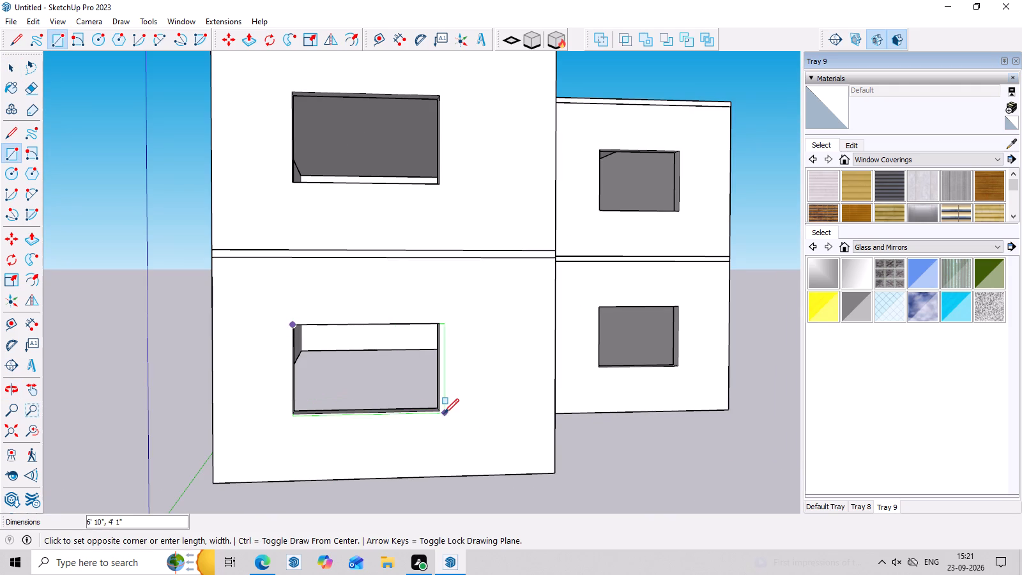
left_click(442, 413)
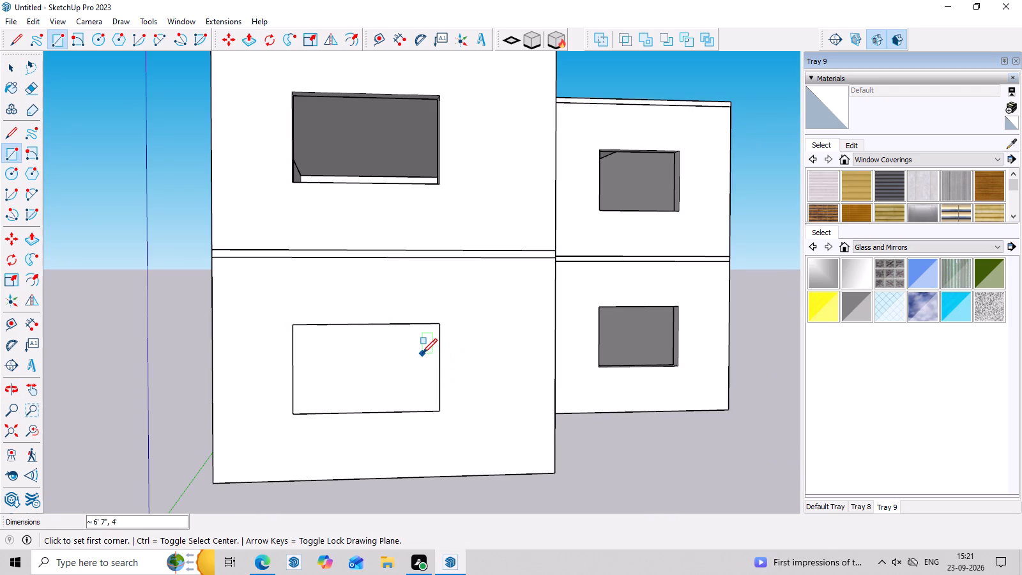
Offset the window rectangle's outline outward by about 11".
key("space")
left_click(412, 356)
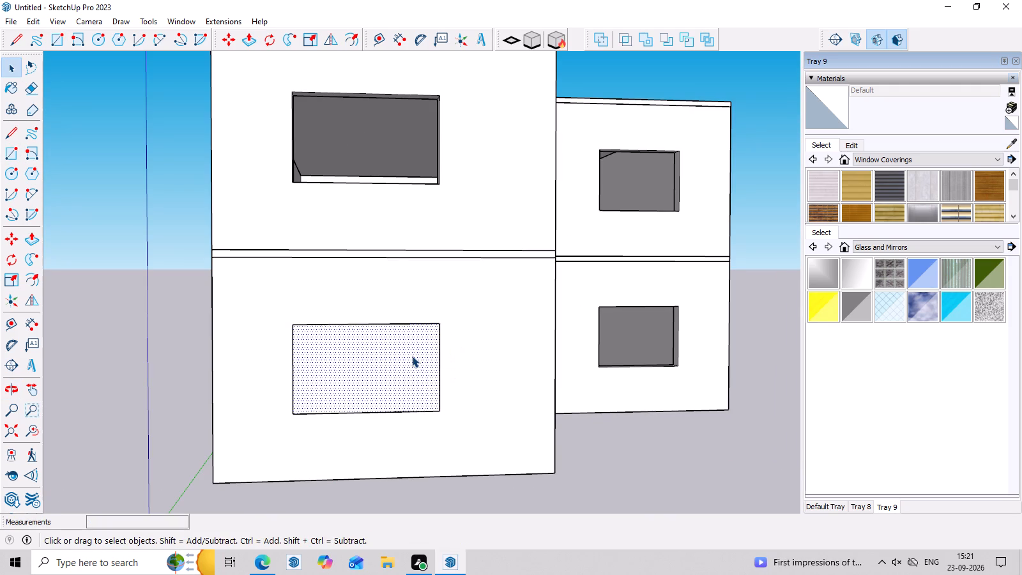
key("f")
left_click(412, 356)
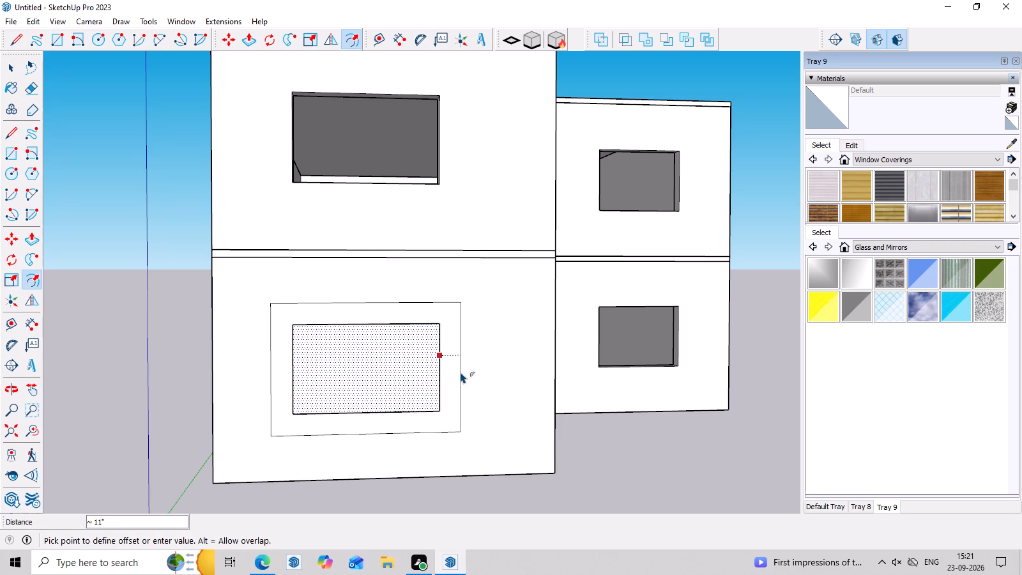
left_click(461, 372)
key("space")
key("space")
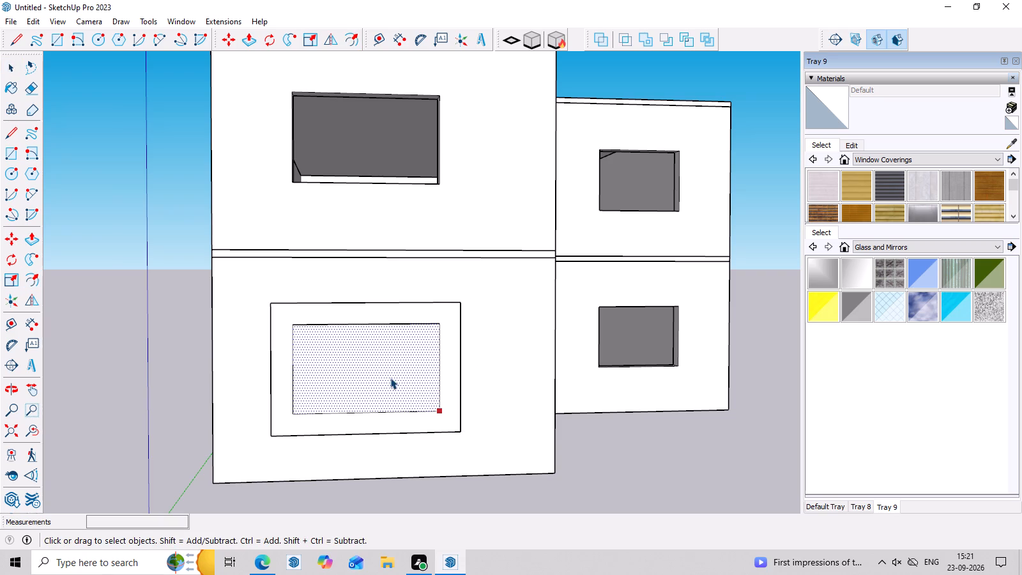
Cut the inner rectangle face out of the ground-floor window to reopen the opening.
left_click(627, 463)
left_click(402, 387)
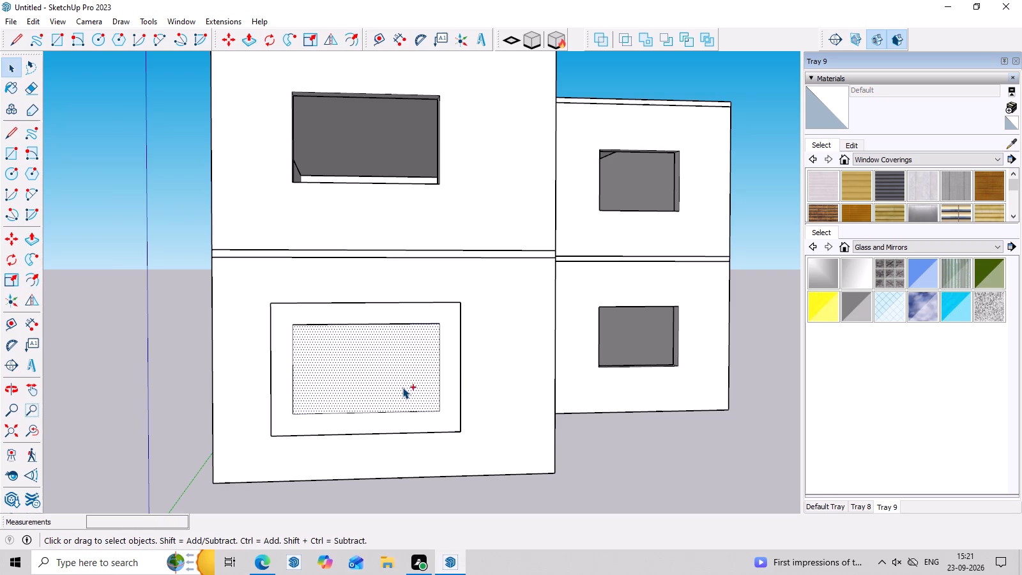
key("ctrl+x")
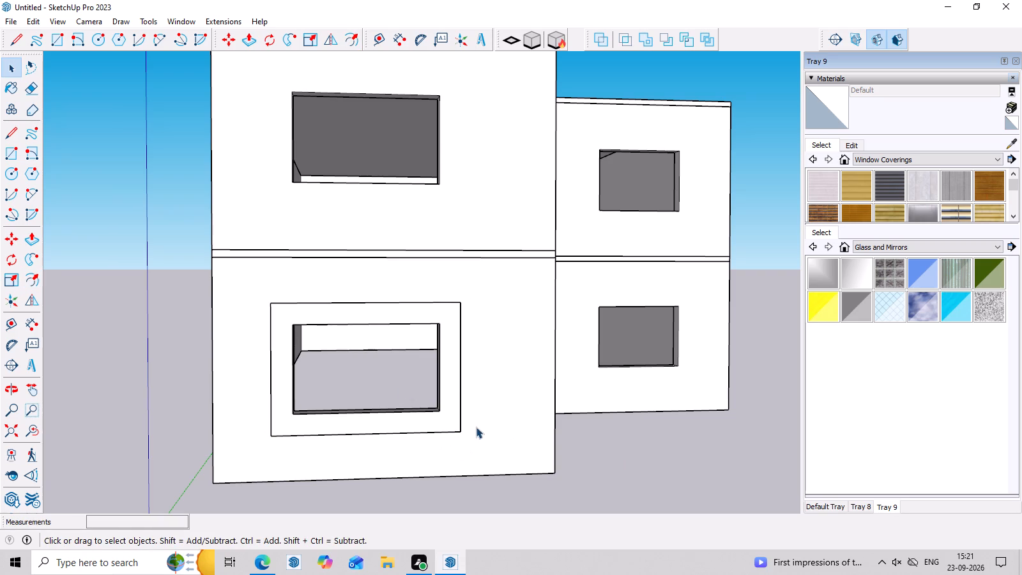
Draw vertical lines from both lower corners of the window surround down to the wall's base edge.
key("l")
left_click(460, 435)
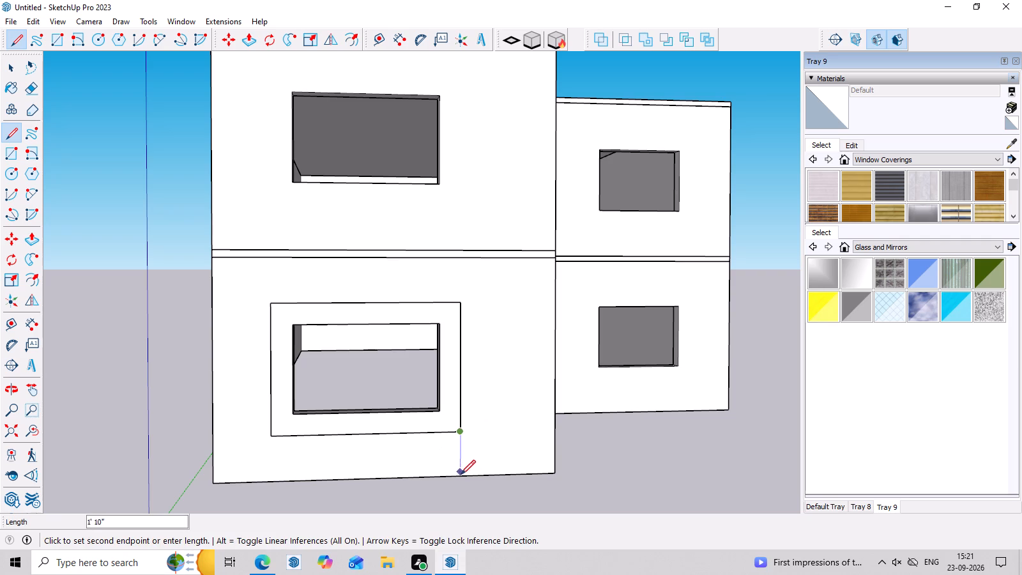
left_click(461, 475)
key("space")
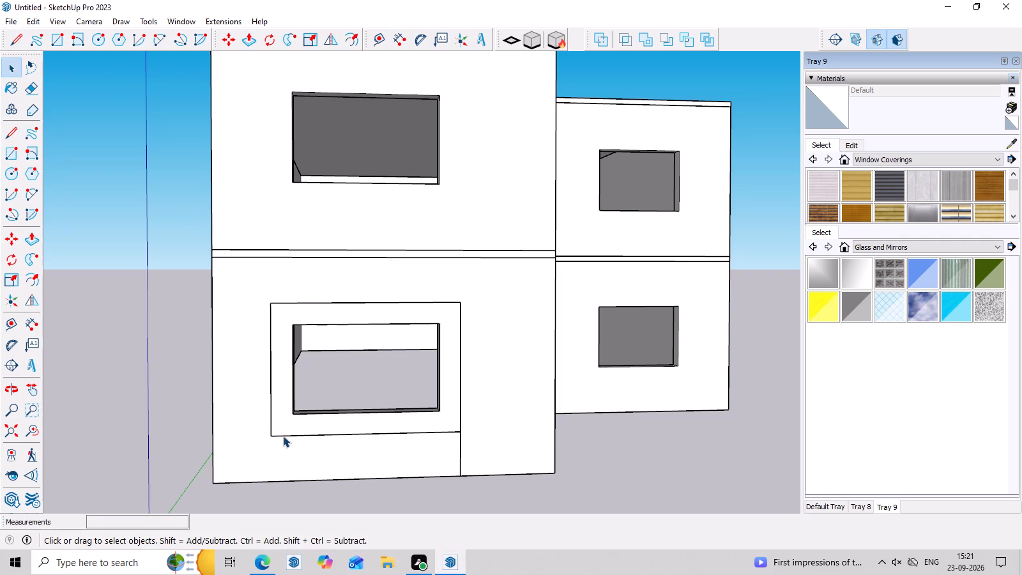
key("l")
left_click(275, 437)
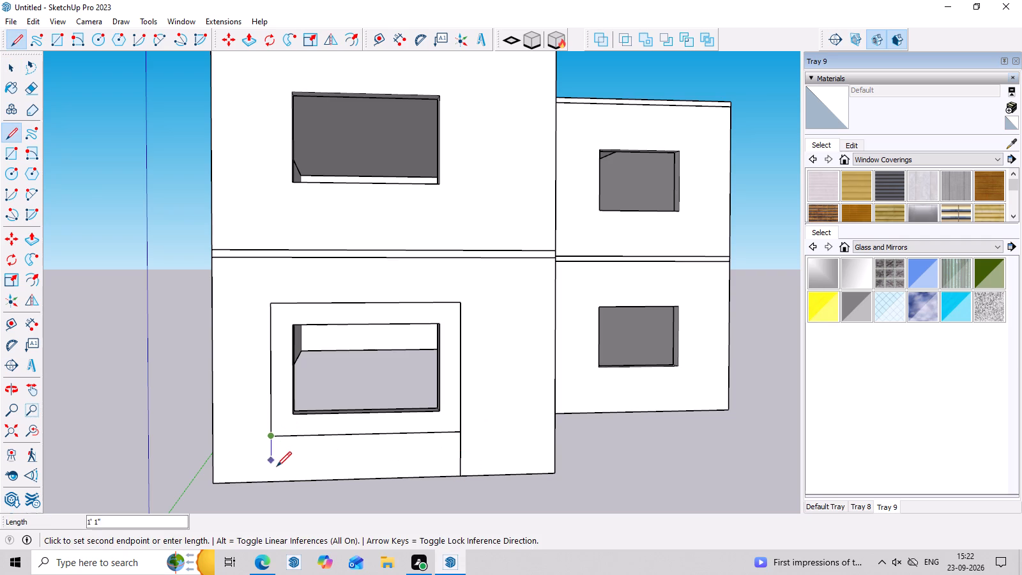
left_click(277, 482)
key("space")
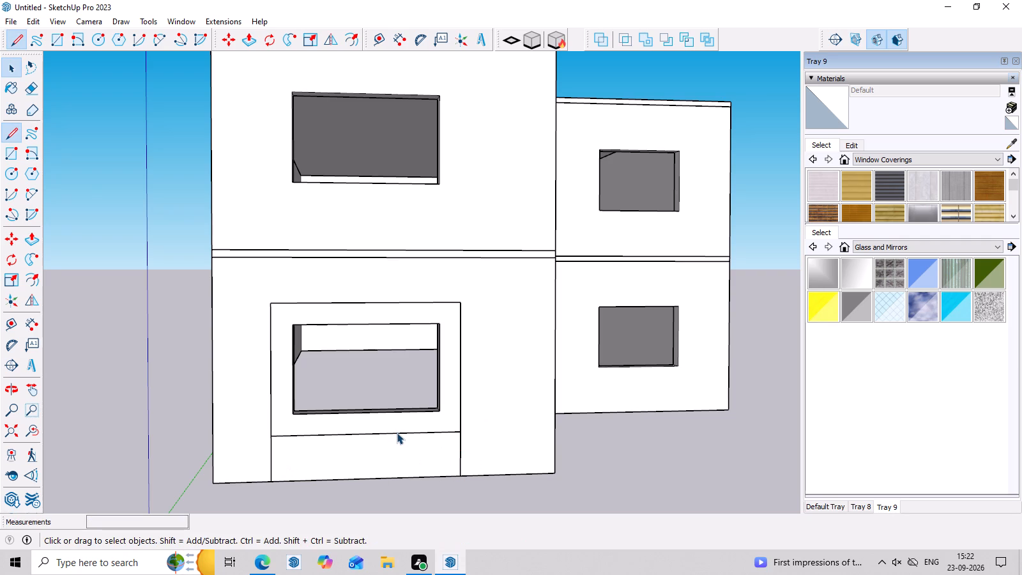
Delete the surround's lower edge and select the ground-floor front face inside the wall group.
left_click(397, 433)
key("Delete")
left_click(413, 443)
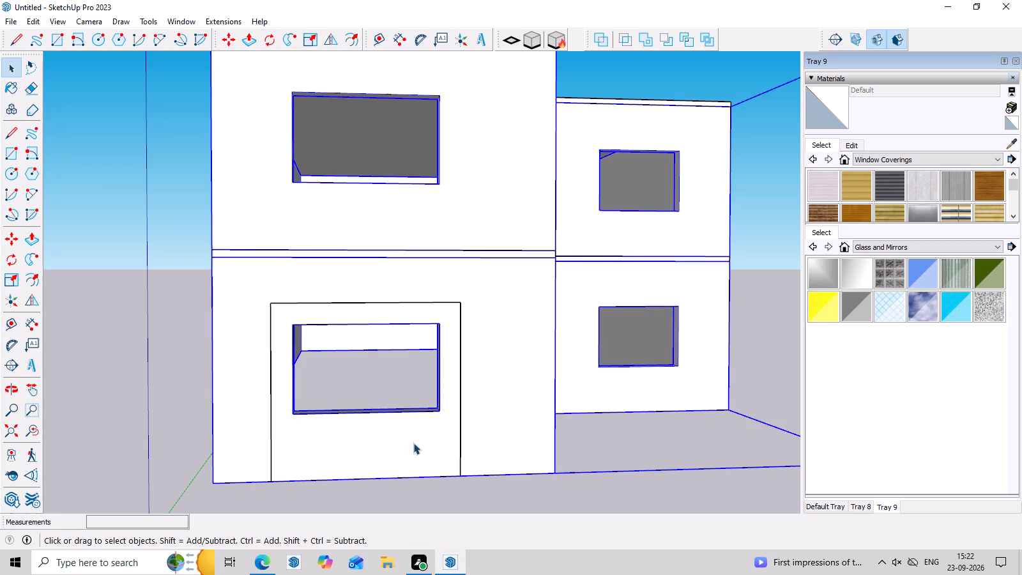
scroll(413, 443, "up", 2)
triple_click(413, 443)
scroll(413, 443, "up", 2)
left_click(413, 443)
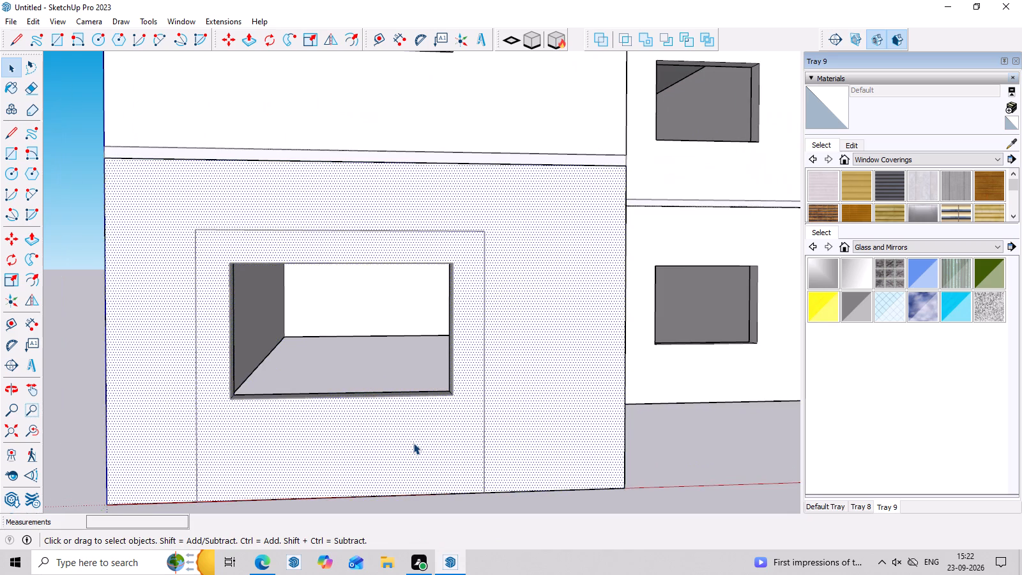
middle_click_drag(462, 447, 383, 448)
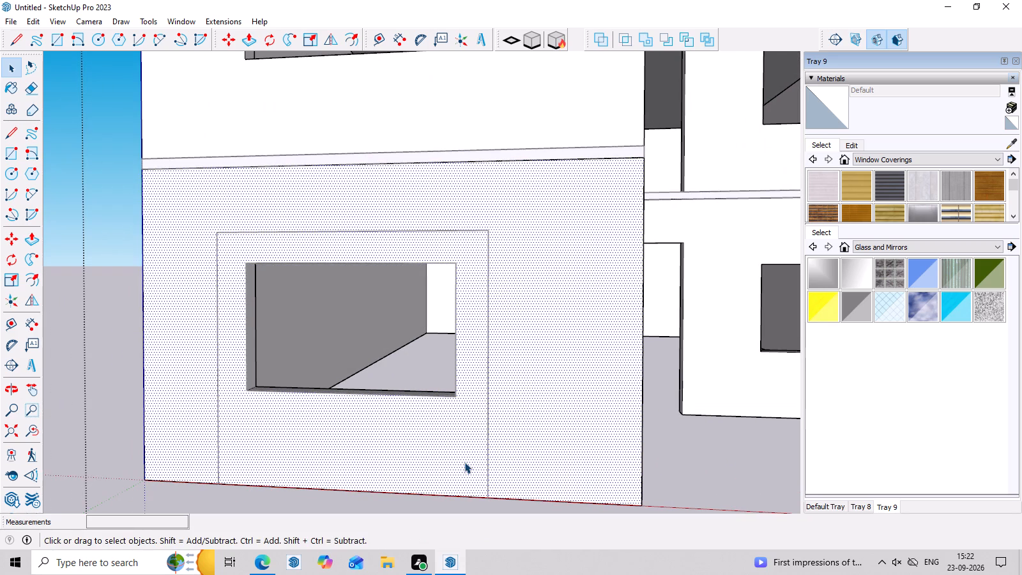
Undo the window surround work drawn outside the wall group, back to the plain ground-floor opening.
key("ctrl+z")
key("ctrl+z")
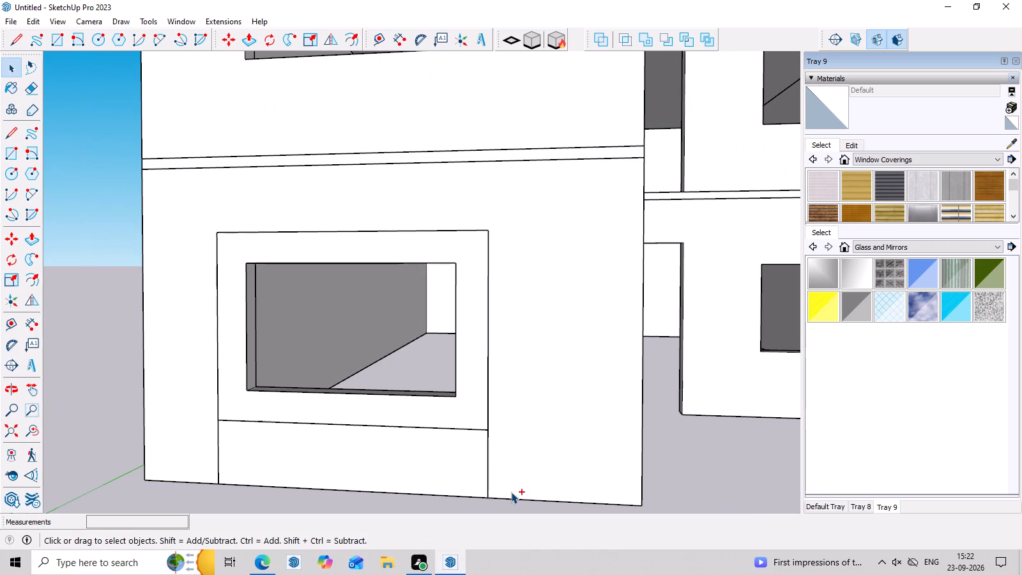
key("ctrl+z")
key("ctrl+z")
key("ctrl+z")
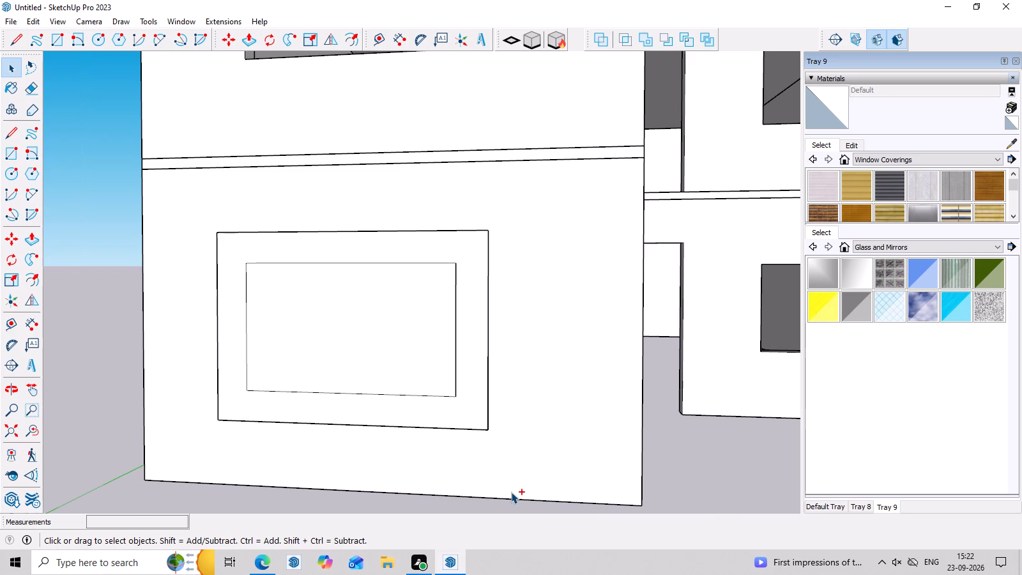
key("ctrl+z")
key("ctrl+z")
Inside the wall group, draw a rectangle about 6' 7" by 4' over the projecting wall's ground-floor window opening.
scroll(315, 364, "down", 3)
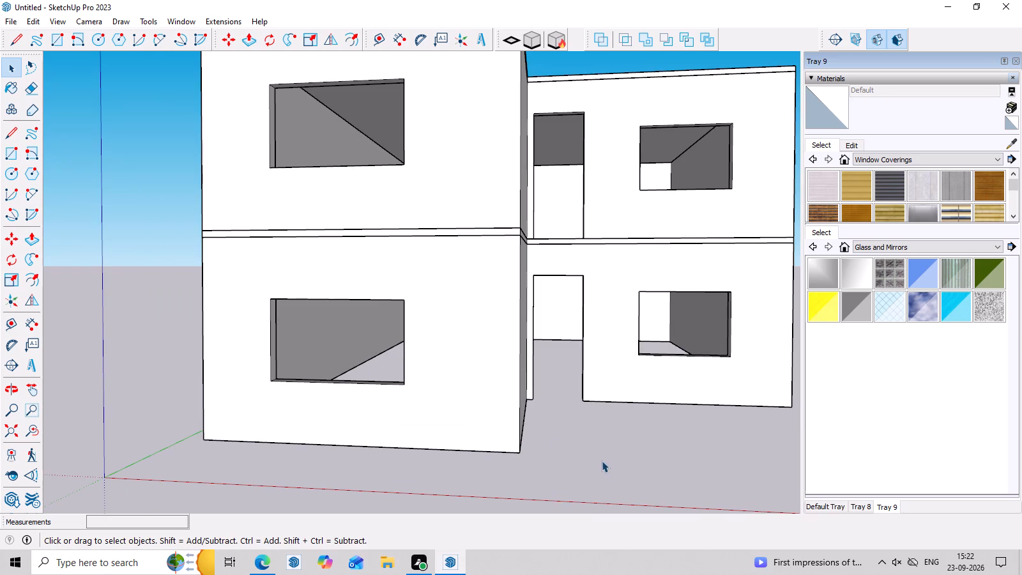
left_click(606, 464)
double_click(456, 412)
scroll(456, 412, "up", 2)
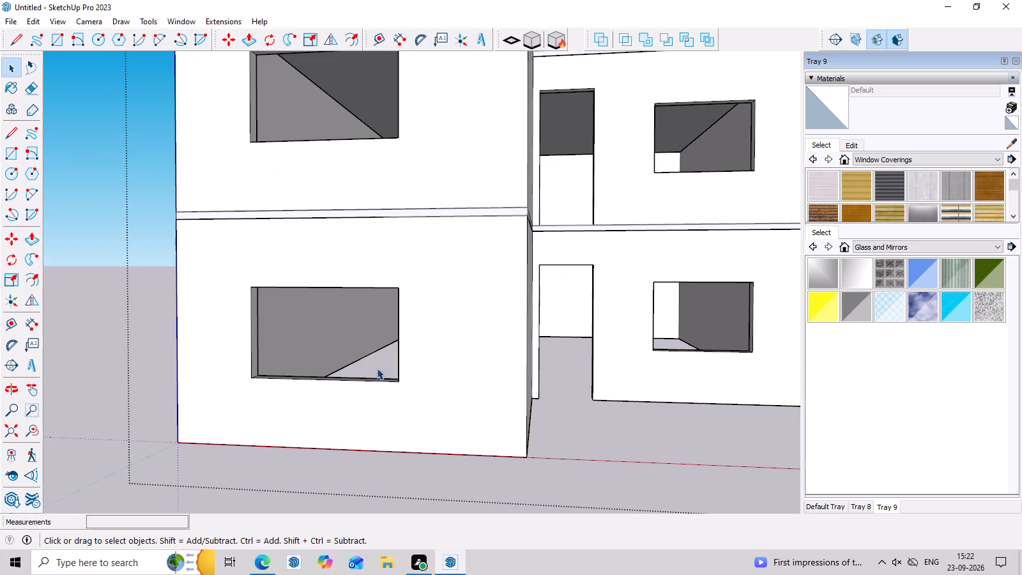
scroll(535, 431, "down", 9)
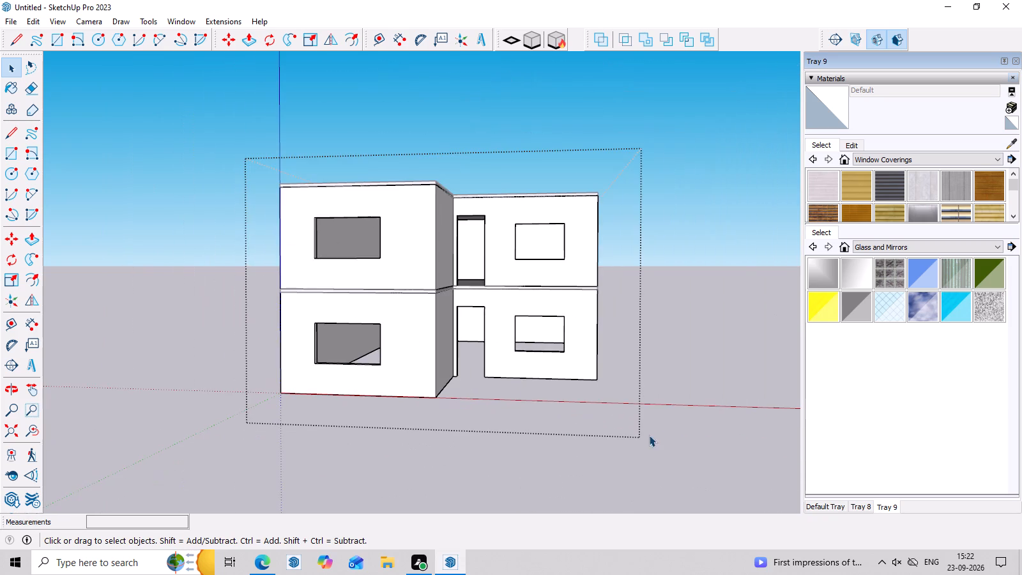
middle_click_drag(531, 411, 655, 471)
scroll(538, 417, "up", 4)
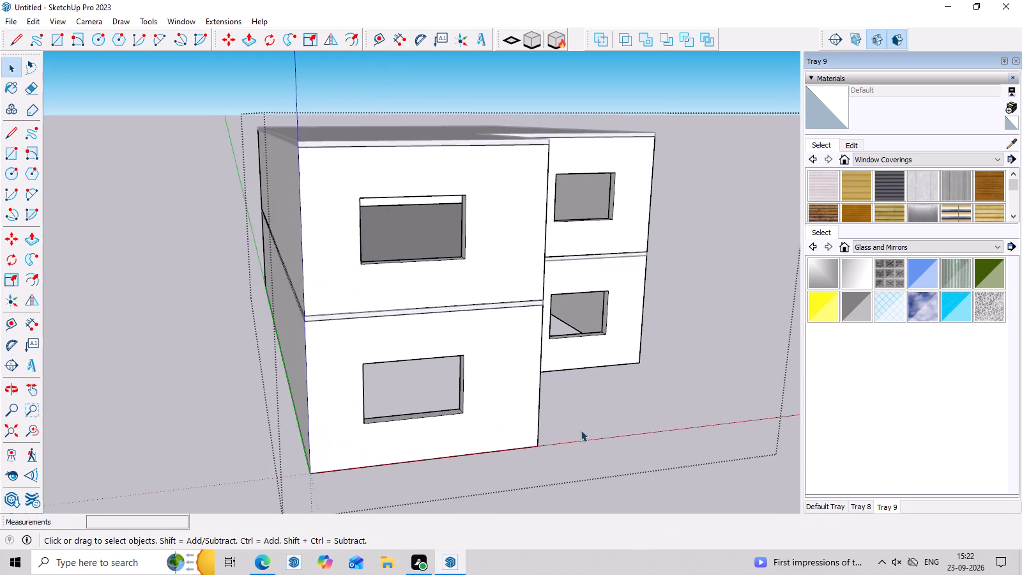
scroll(581, 430, "up", 1)
middle_click_drag(577, 411, 526, 383)
scroll(312, 380, "up", 5)
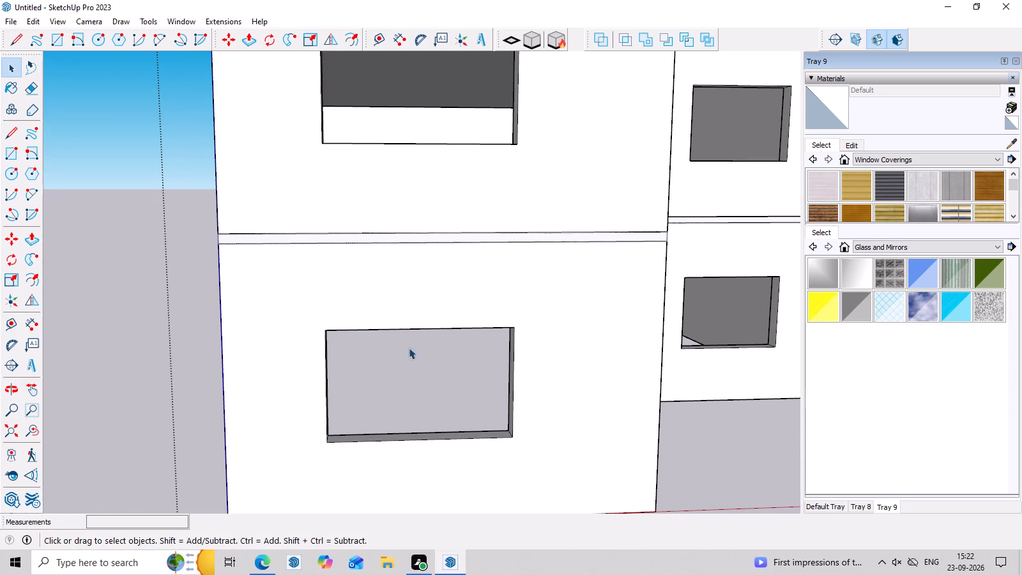
key("r")
left_click(307, 323)
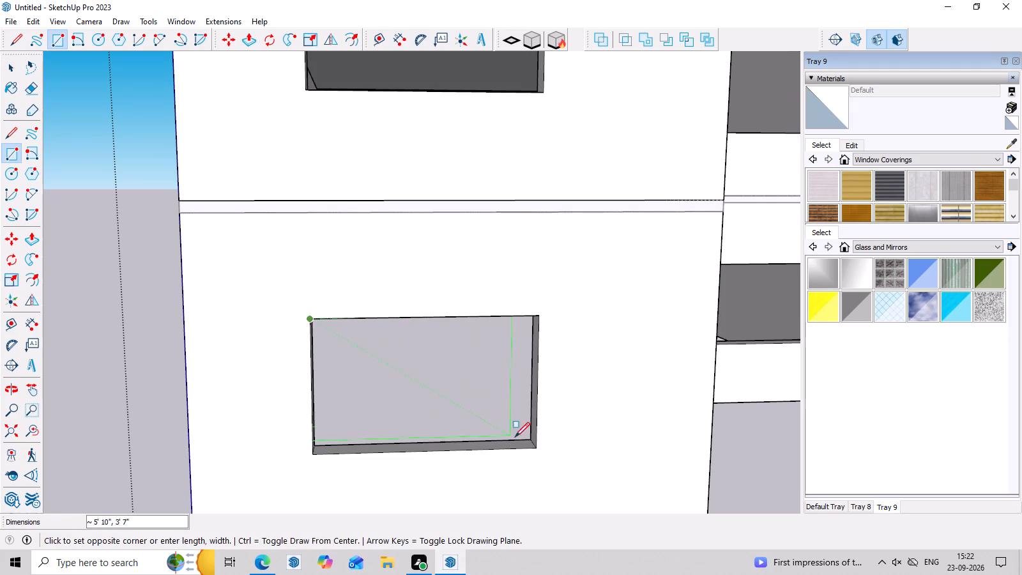
left_click(538, 446)
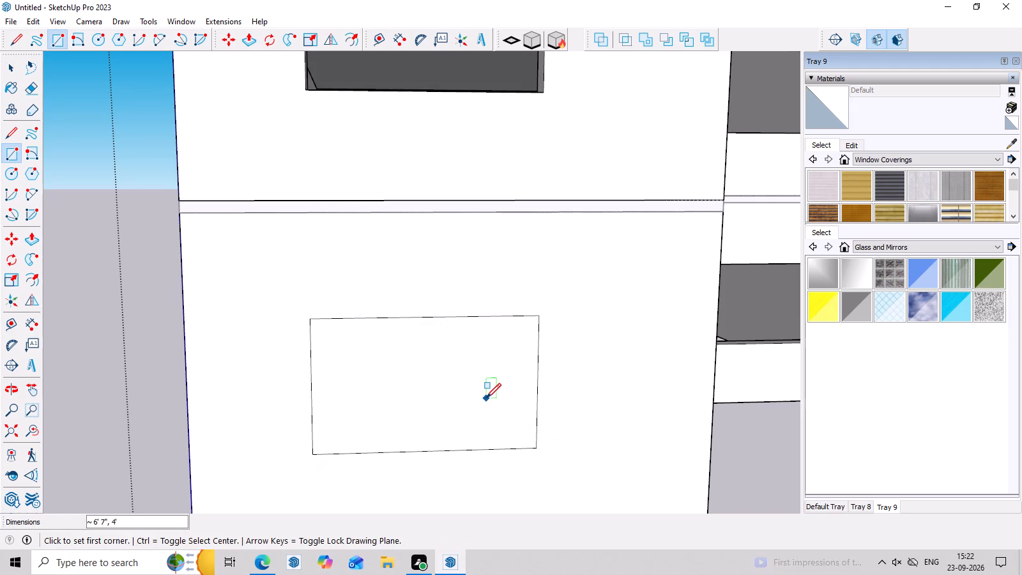
Offset the window rectangle's outline outward by about 10" on the wall face.
key("space")
left_click(486, 398)
key("f")
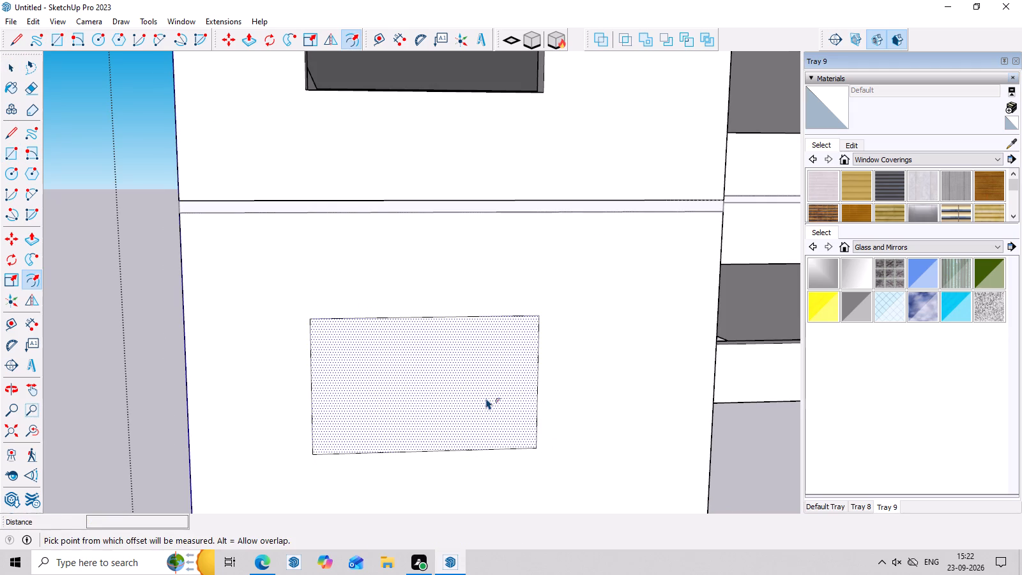
left_click(486, 398)
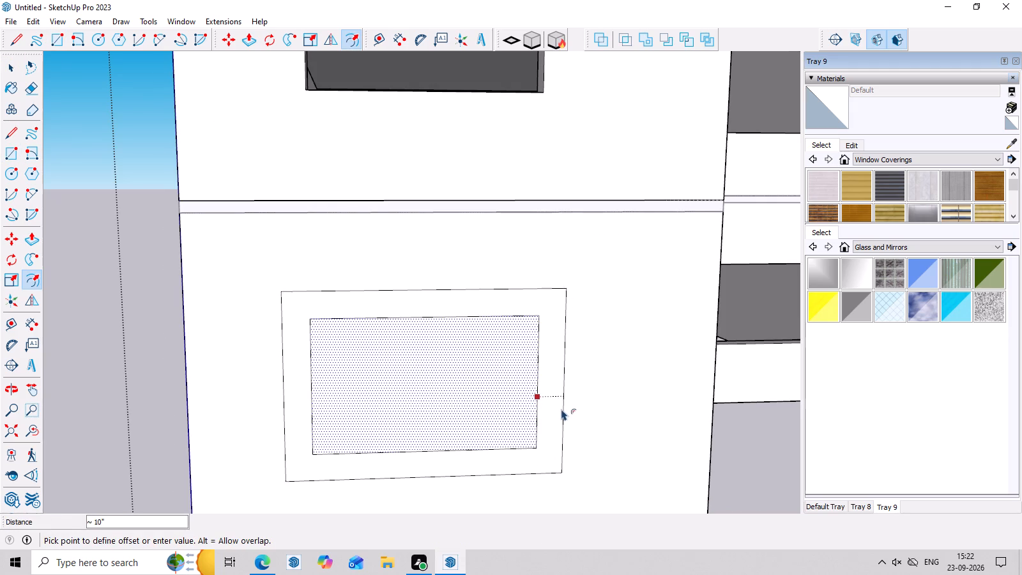
left_click(561, 410)
Cut the inner rectangle face out of the ground-floor window to reopen the opening.
scroll(447, 387, "down", 5)
middle_click_drag(447, 394, 443, 329)
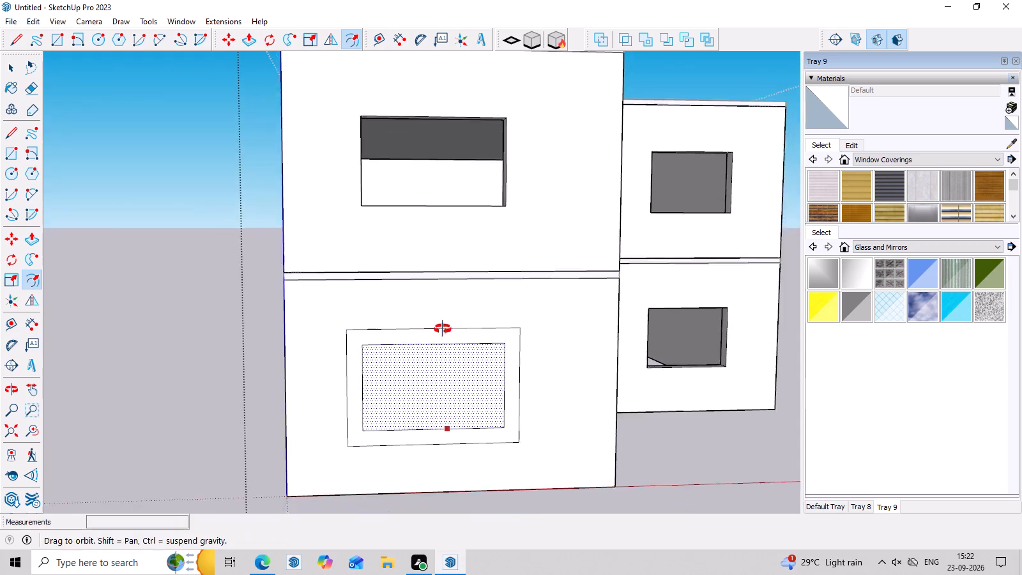
middle_click_drag(443, 329, 442, 325)
key("space")
left_click(450, 381)
key("x")
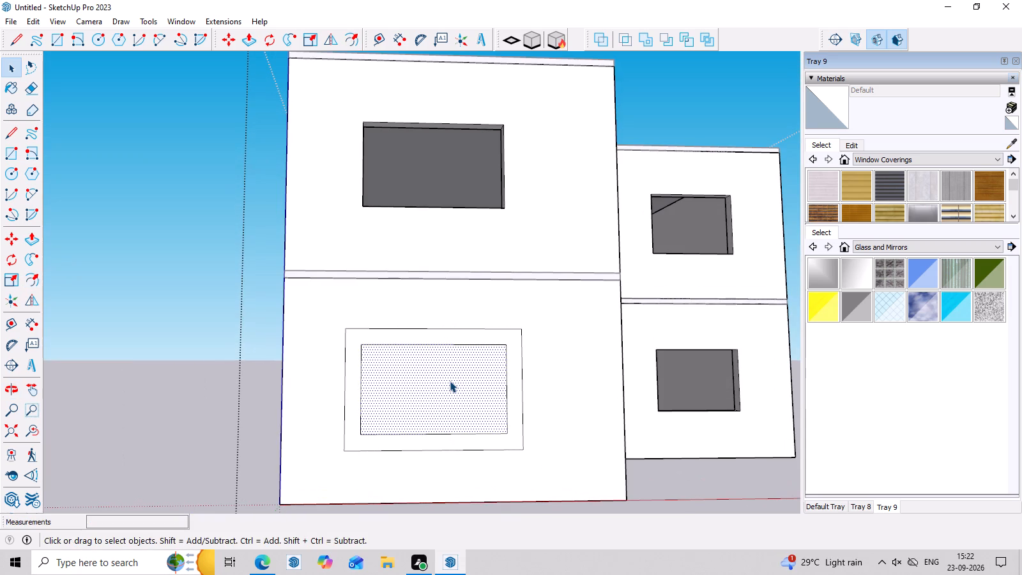
key("ctrl+x")
Draw two vertical lines about 2' 3" long from the window surround's lower outer corners down to the wall base.
middle_click_drag(518, 438, 519, 461)
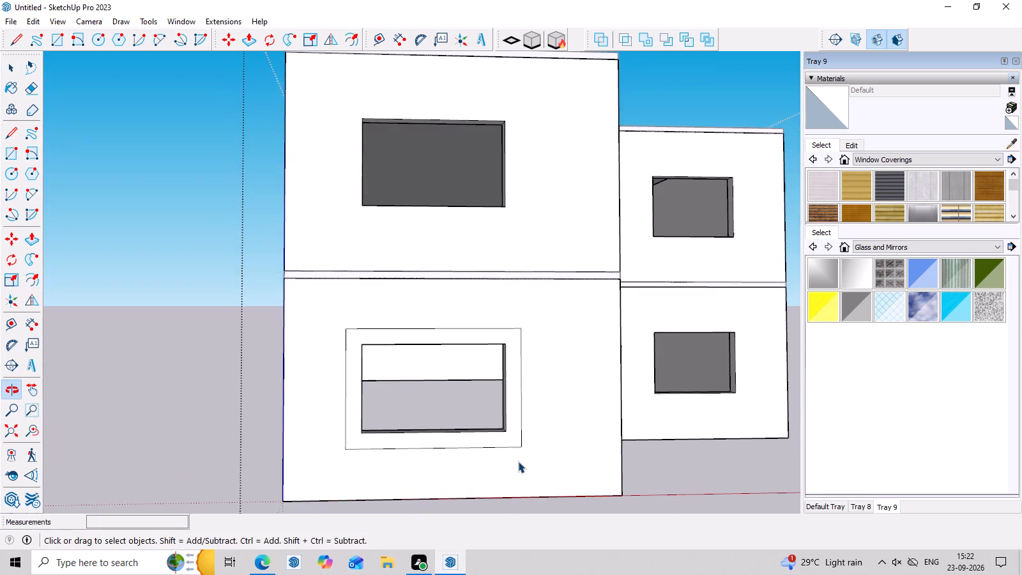
scroll(518, 461, "up", 3)
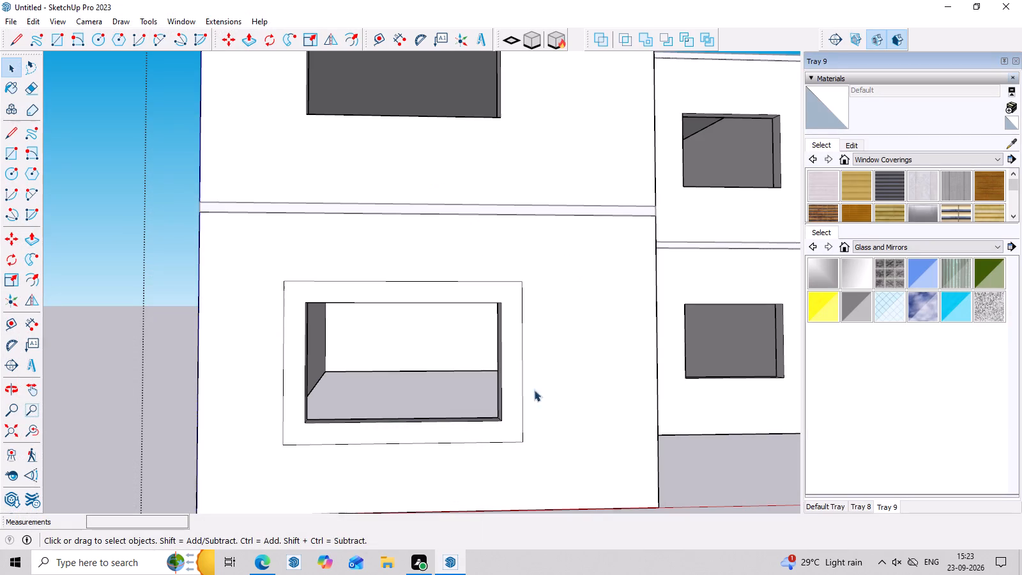
key("l")
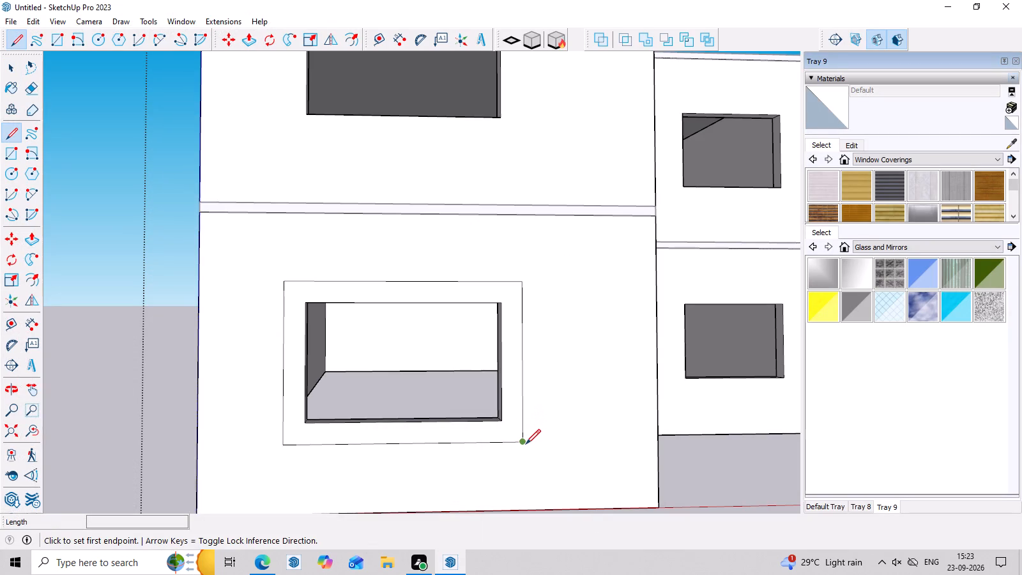
left_click(525, 444)
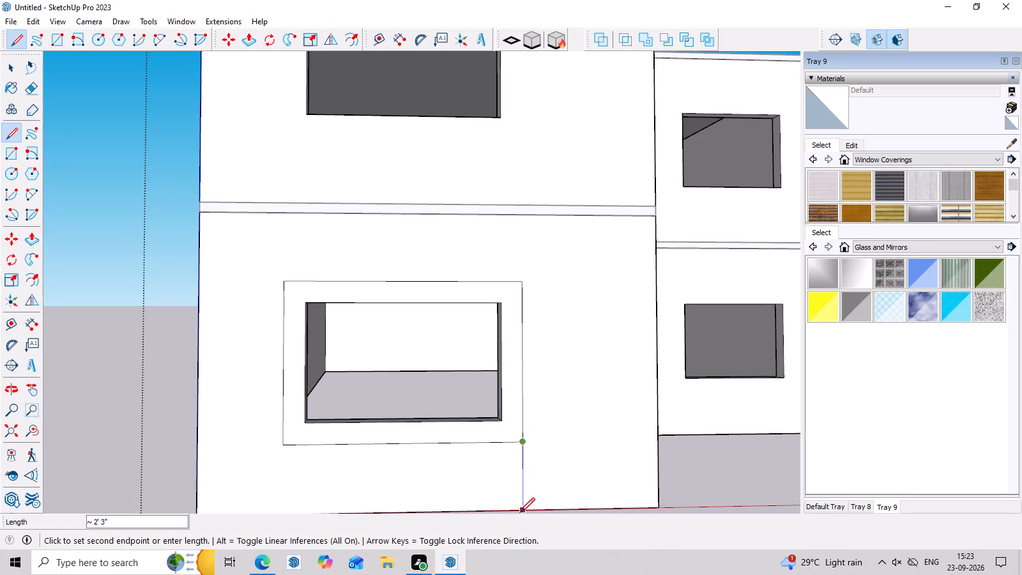
left_click(520, 512)
key("space")
key("l")
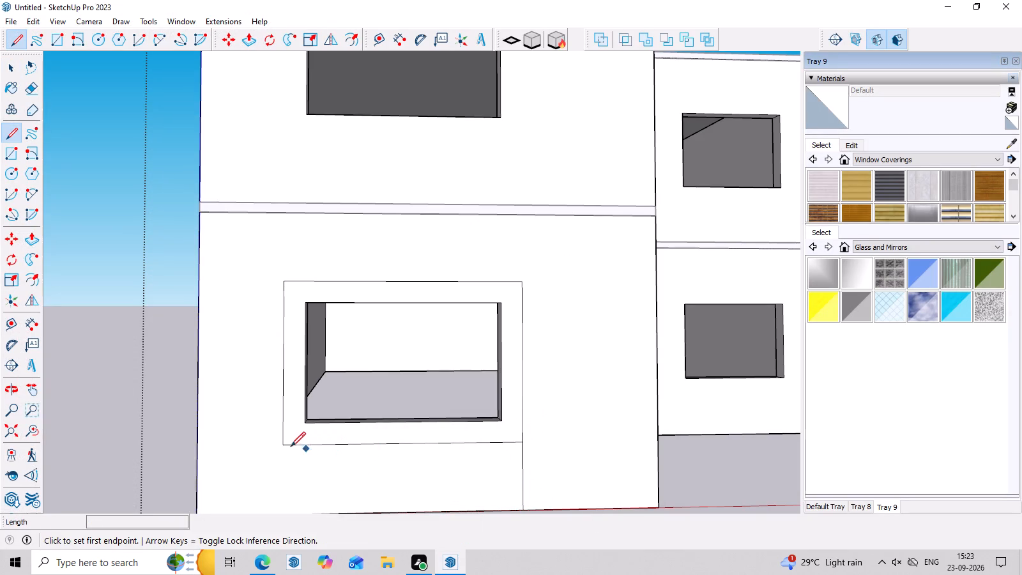
left_click(286, 444)
middle_click_drag(288, 480, 288, 430)
scroll(288, 430, "down", 2)
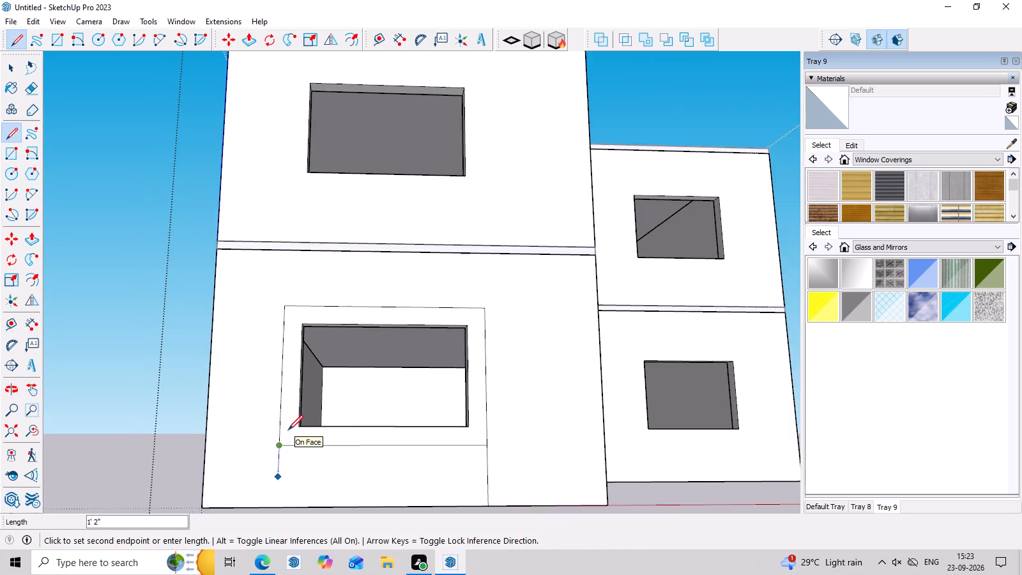
scroll(288, 430, "down", 4)
left_click(282, 482)
middle_click_drag(342, 500, 342, 561)
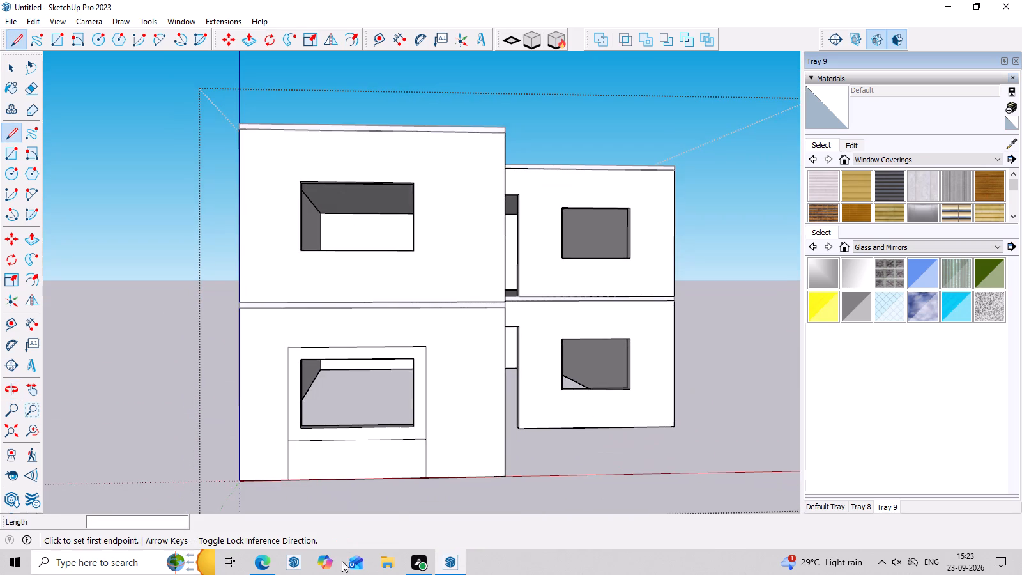
Delete the top edge of the outer surround outline above the ground-floor window.
scroll(436, 338, "up", 3)
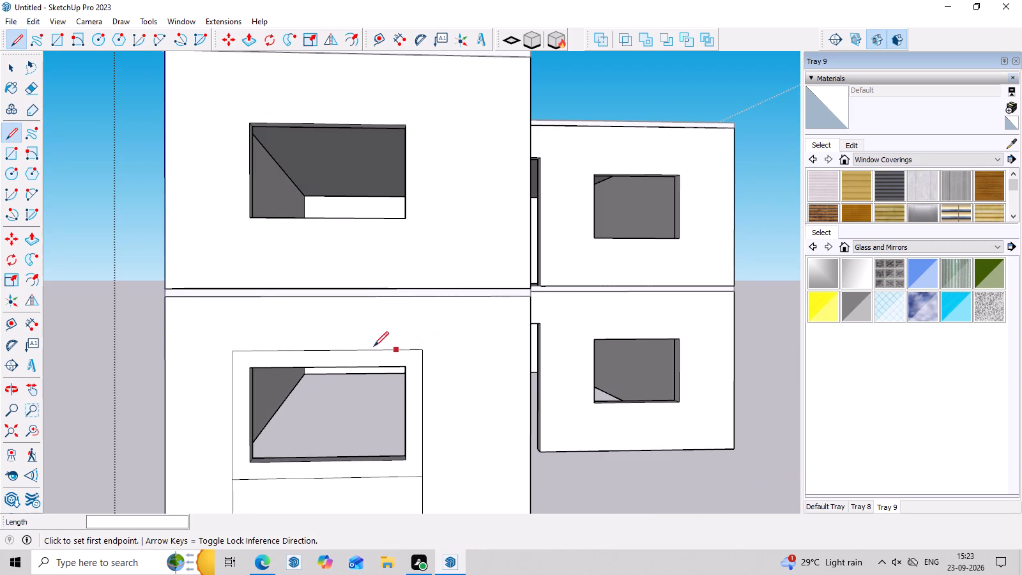
key("space")
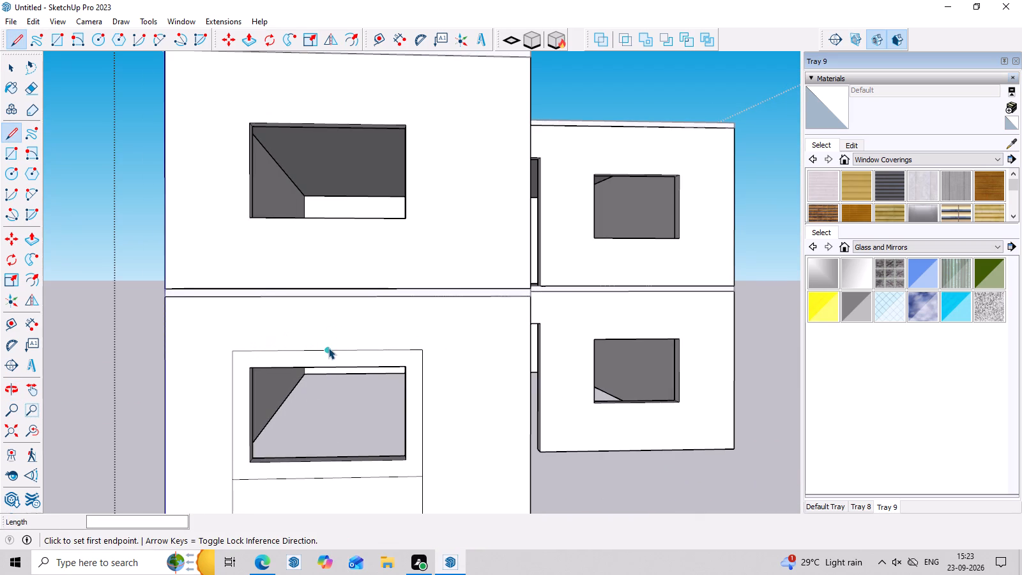
left_click(328, 348)
left_click(333, 348)
left_click(333, 349)
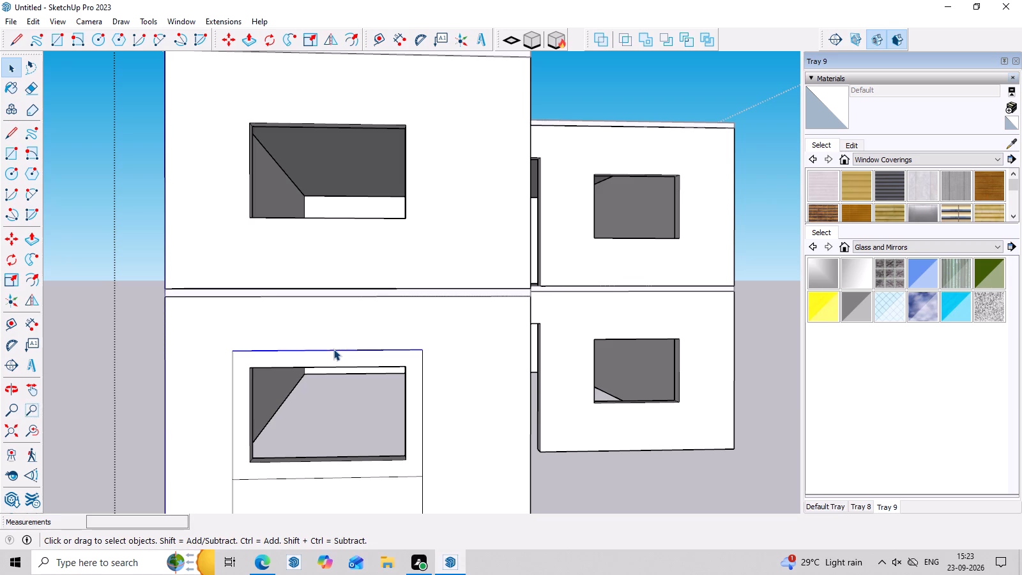
key("space")
left_click(632, 486)
left_click(316, 350)
scroll(427, 399, "down", 3)
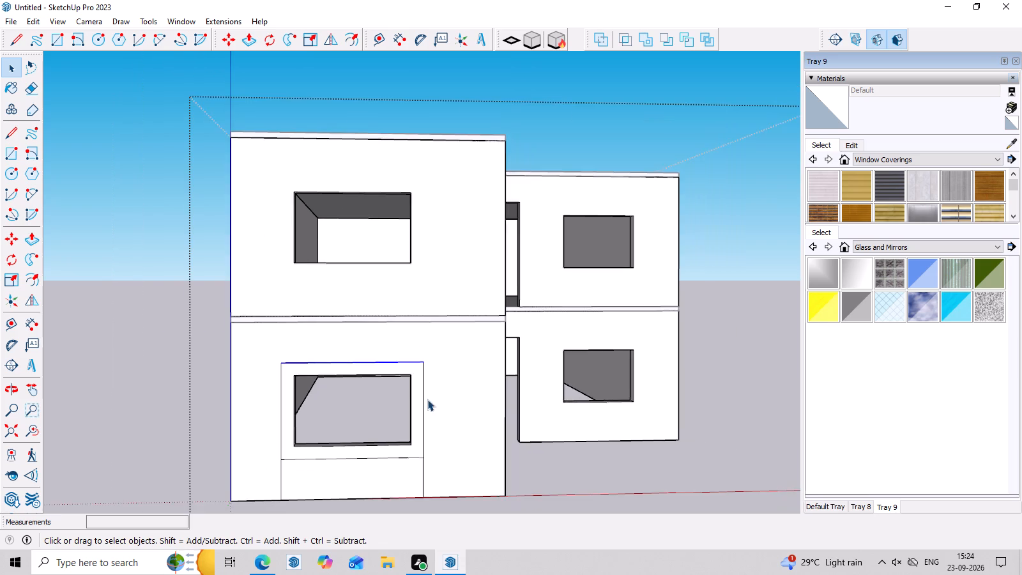
middle_click_drag(427, 399, 431, 437)
scroll(372, 362, "up", 5)
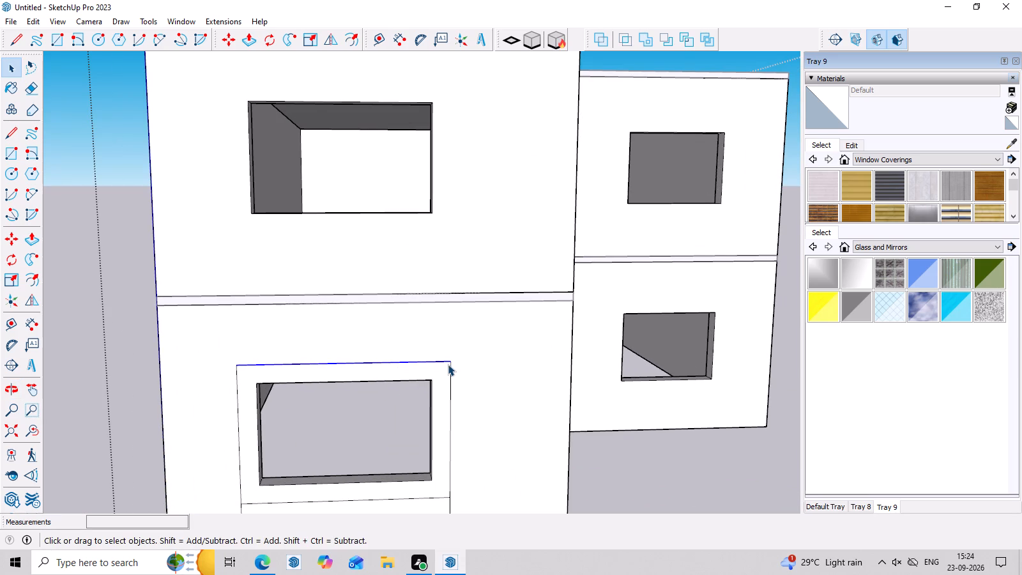
key("Delete")
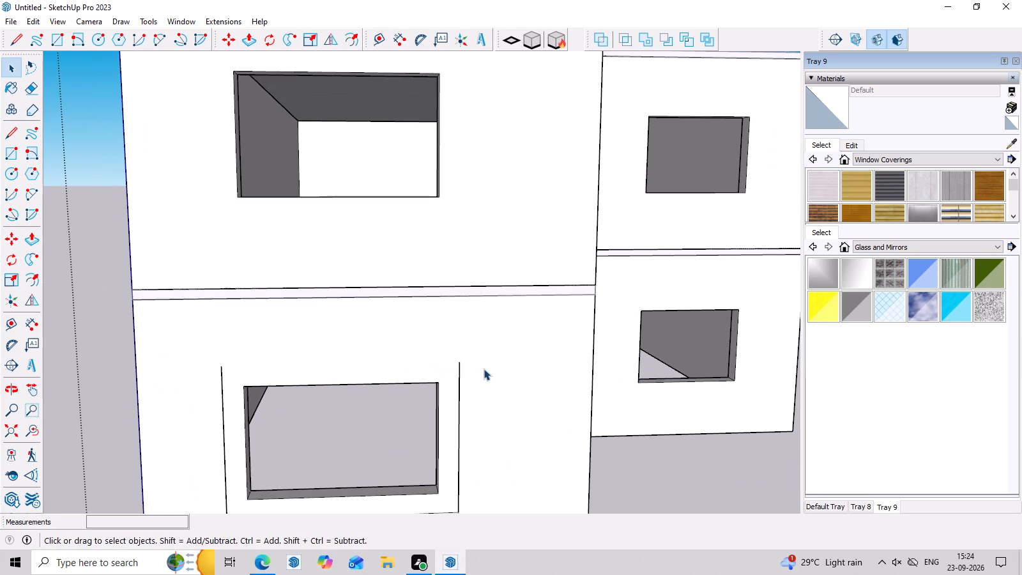
Extend both surround side lines about 2' 7" up to the floor band's top edge and join them with a line about 8' long.
key("l")
left_click(458, 363)
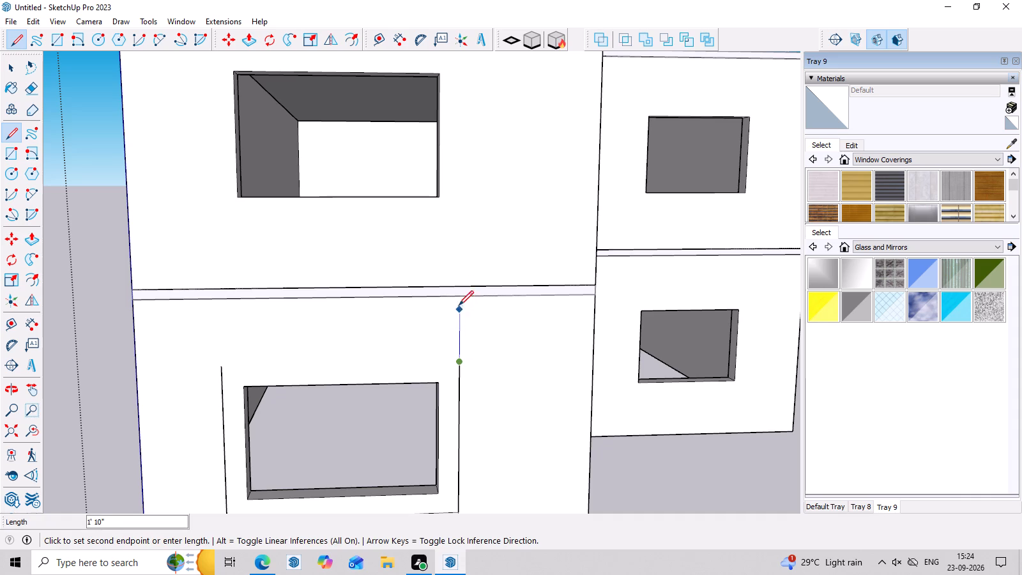
left_click(459, 284)
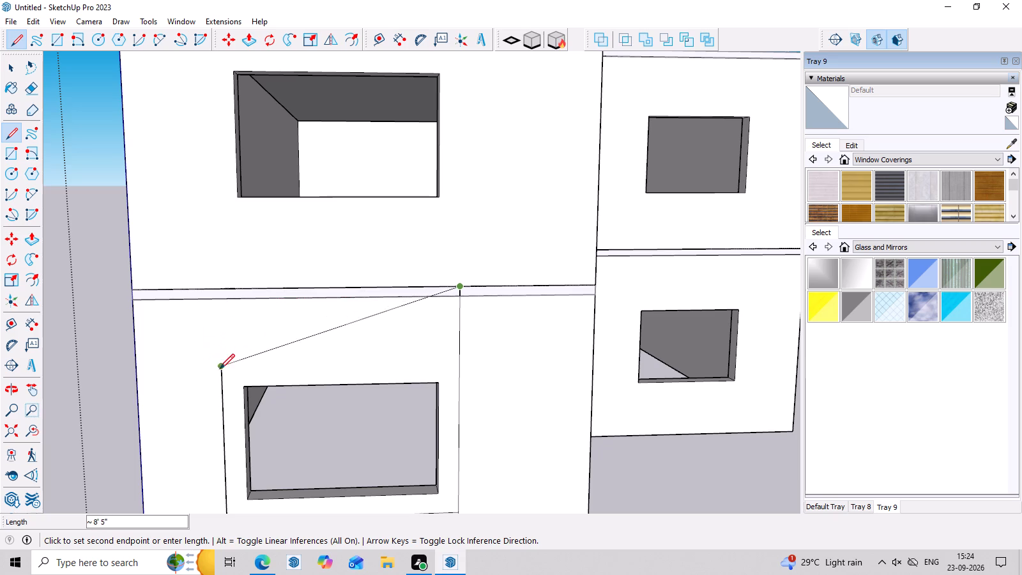
left_click(218, 287)
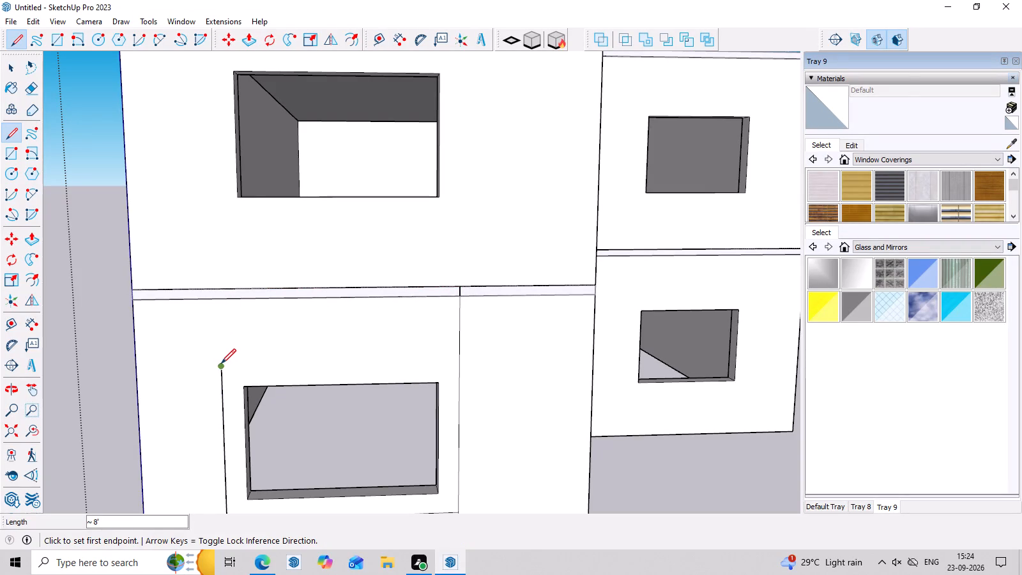
left_click(222, 365)
left_click(218, 288)
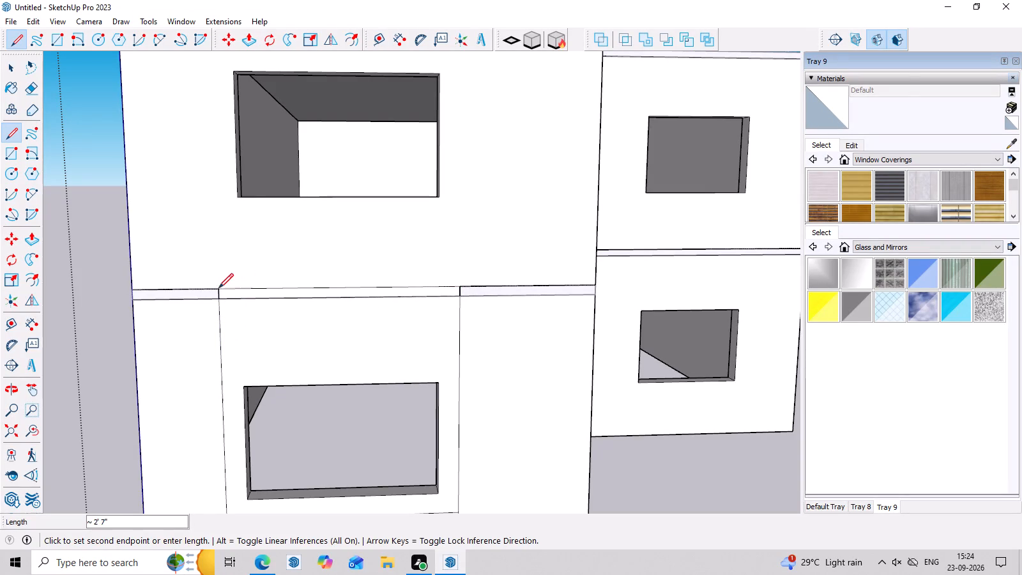
key("Escape")
key("space")
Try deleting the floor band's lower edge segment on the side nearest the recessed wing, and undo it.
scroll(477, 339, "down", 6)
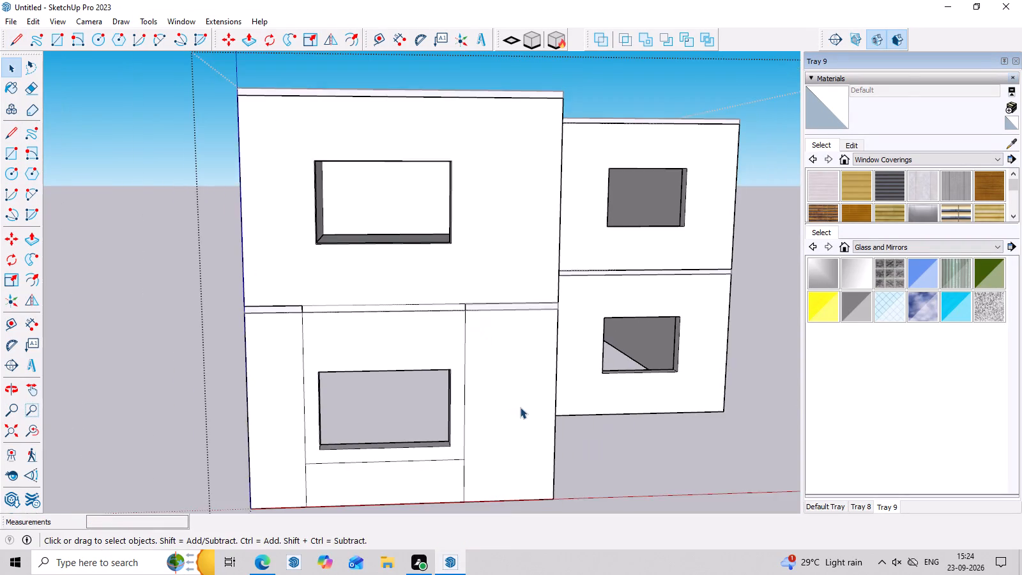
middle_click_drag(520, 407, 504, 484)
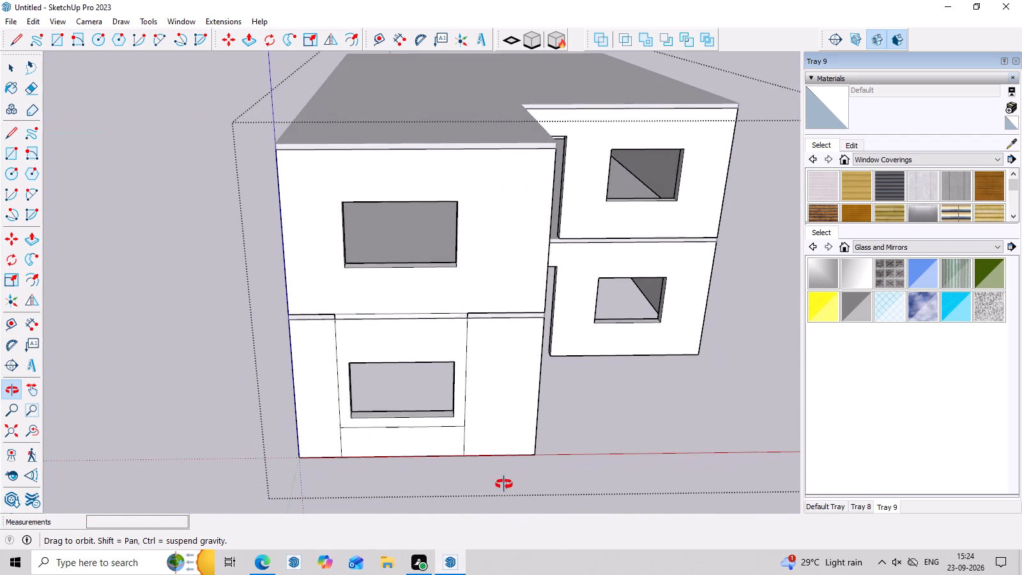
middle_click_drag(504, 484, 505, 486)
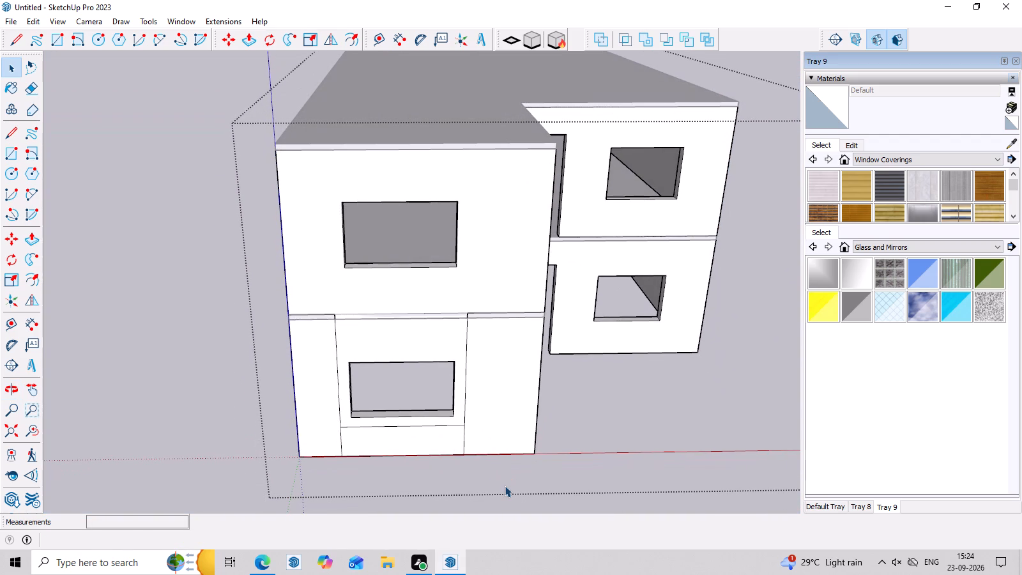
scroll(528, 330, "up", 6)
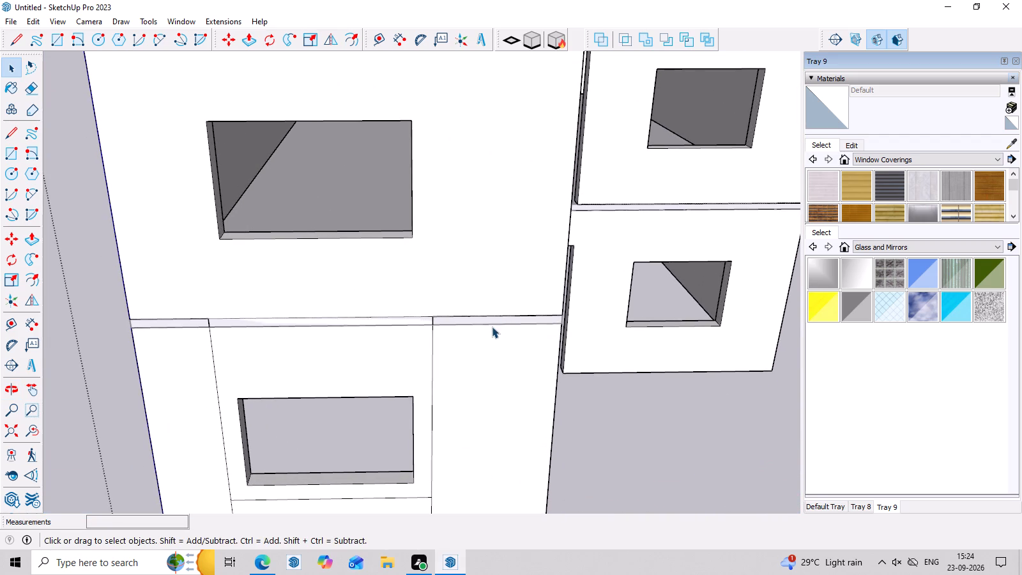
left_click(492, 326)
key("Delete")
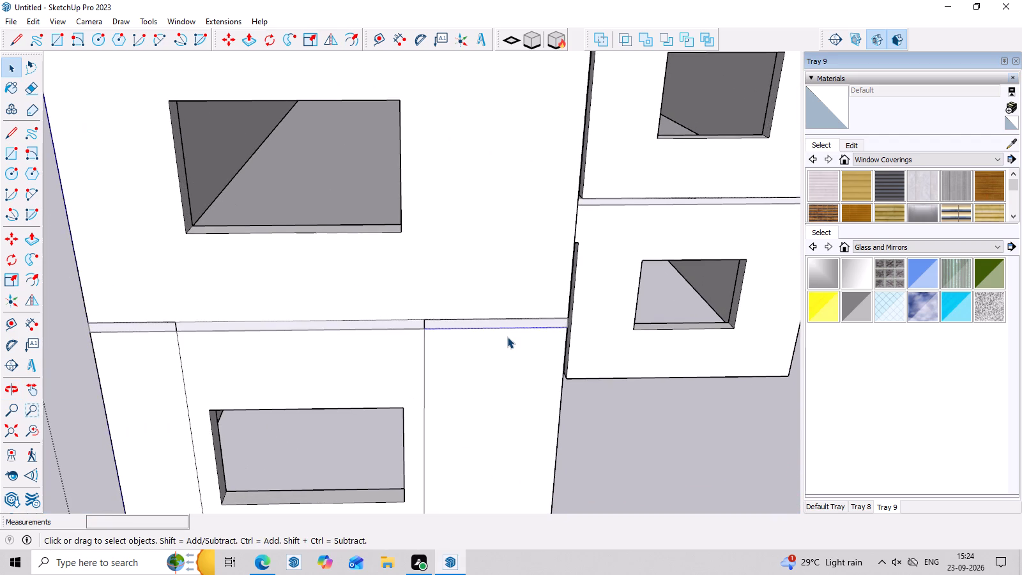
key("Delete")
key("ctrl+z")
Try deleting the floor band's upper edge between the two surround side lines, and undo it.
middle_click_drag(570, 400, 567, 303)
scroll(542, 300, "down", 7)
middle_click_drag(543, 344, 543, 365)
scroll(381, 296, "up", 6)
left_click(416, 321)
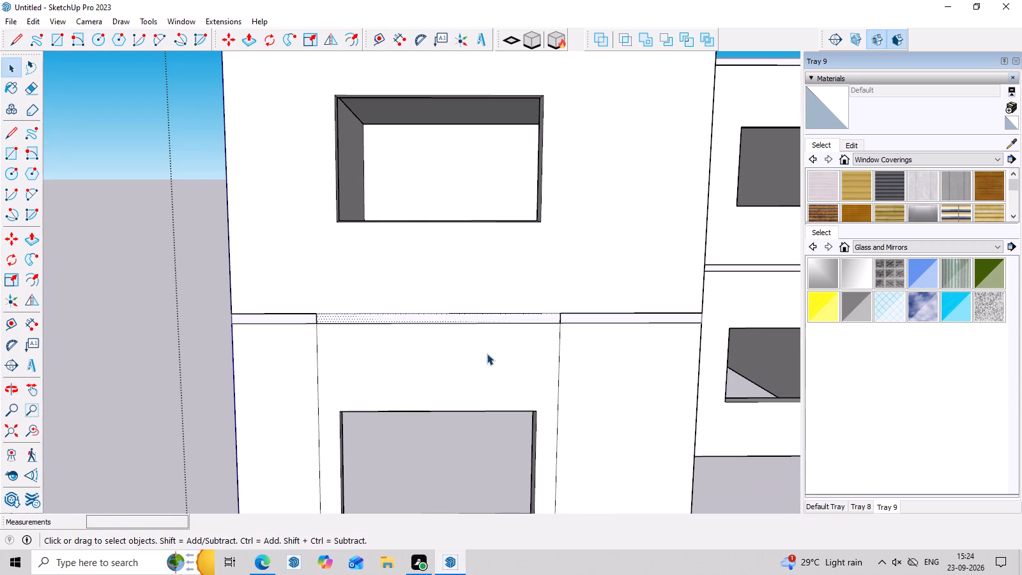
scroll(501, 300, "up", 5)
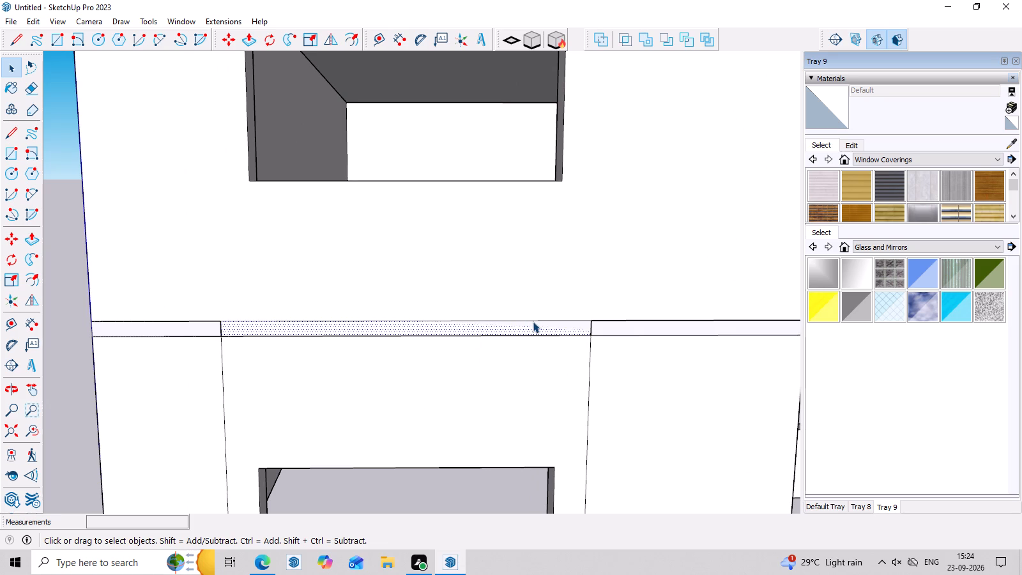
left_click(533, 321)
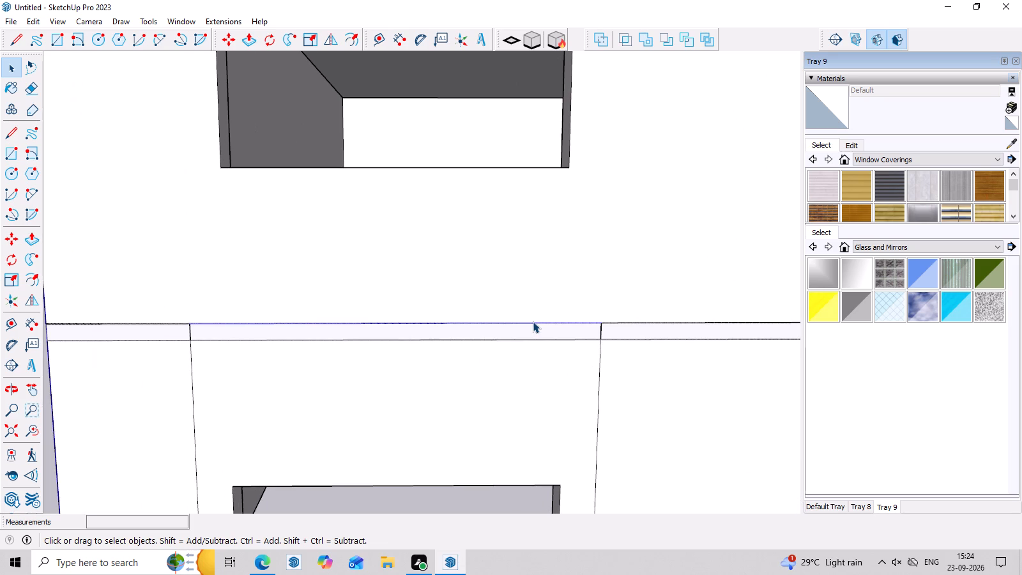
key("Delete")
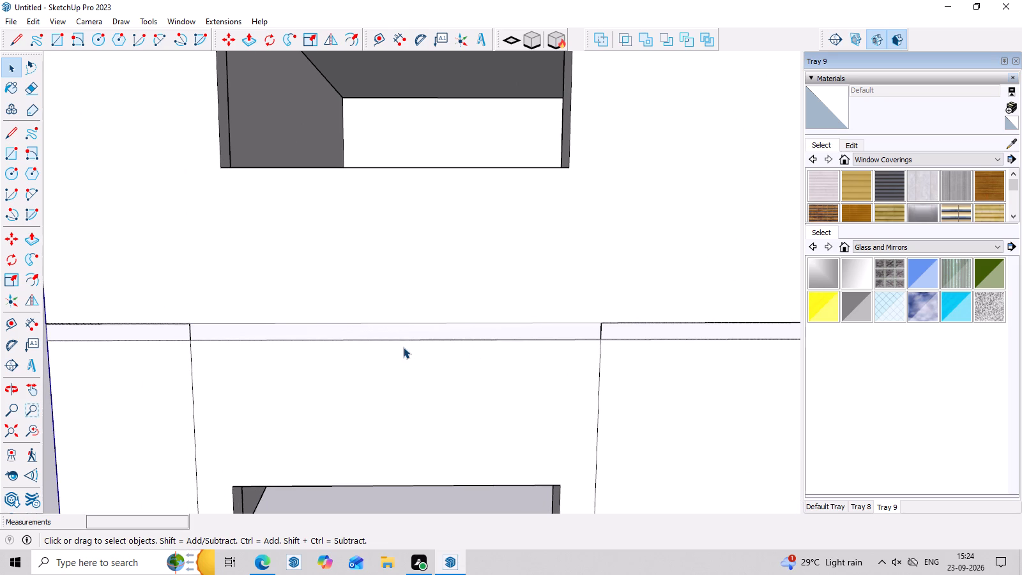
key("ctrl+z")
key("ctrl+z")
Create a new material textured with the Mandala Jali Pattern Design image from Downloads, with its aspect ratio unlocked.
key("Escape")
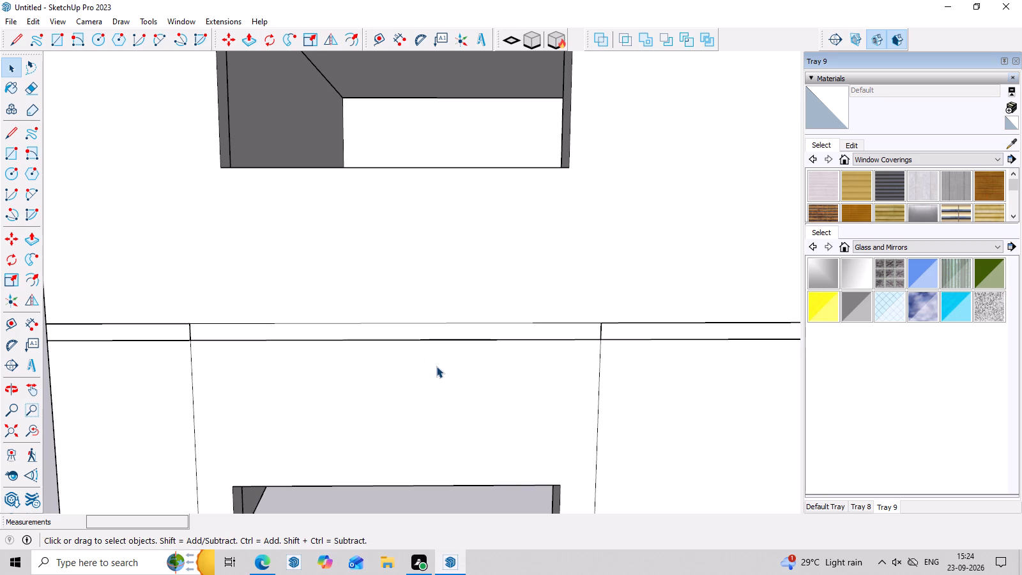
left_click(1009, 105)
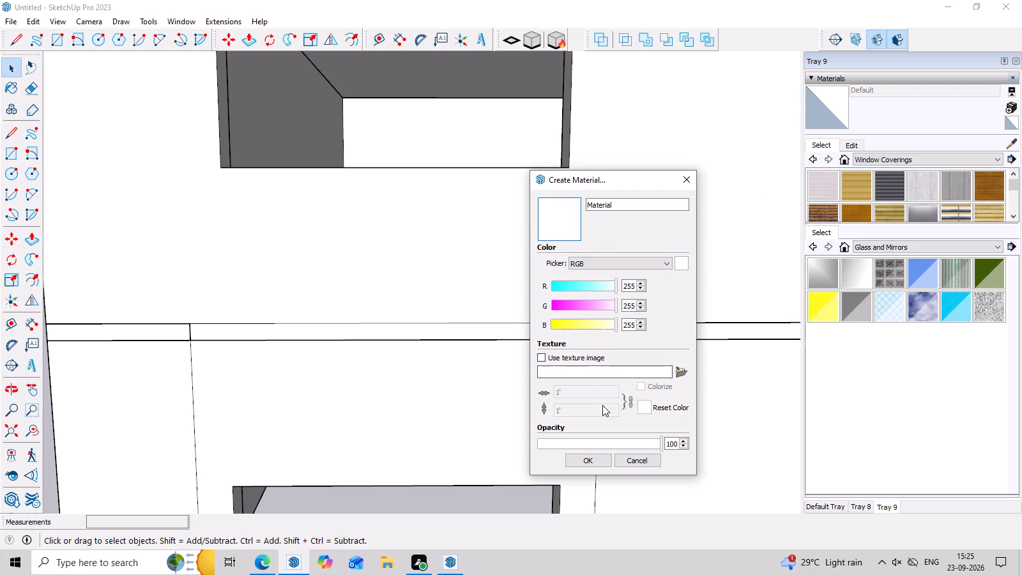
left_click(684, 371)
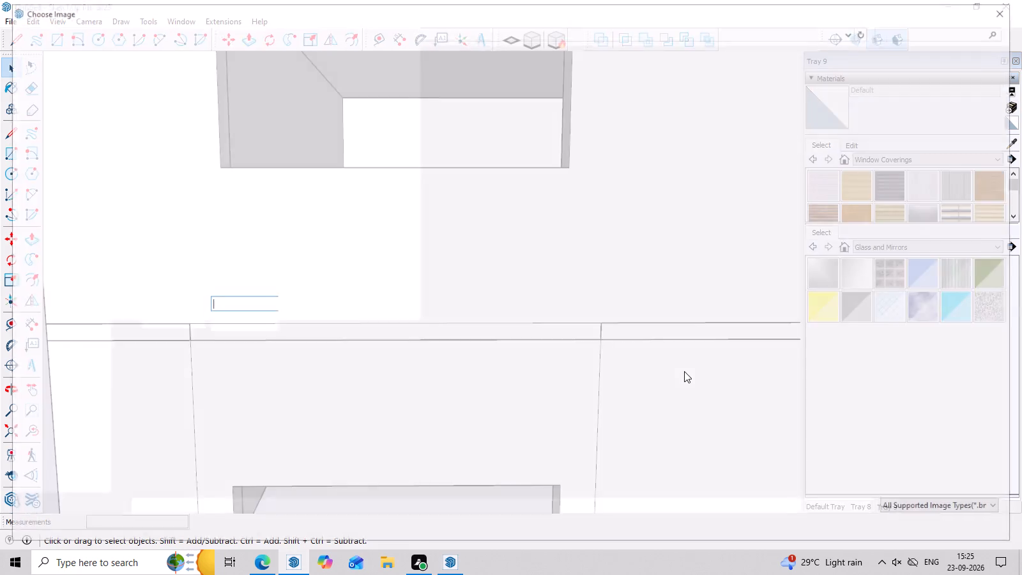
scroll(256, 270, "down", 4)
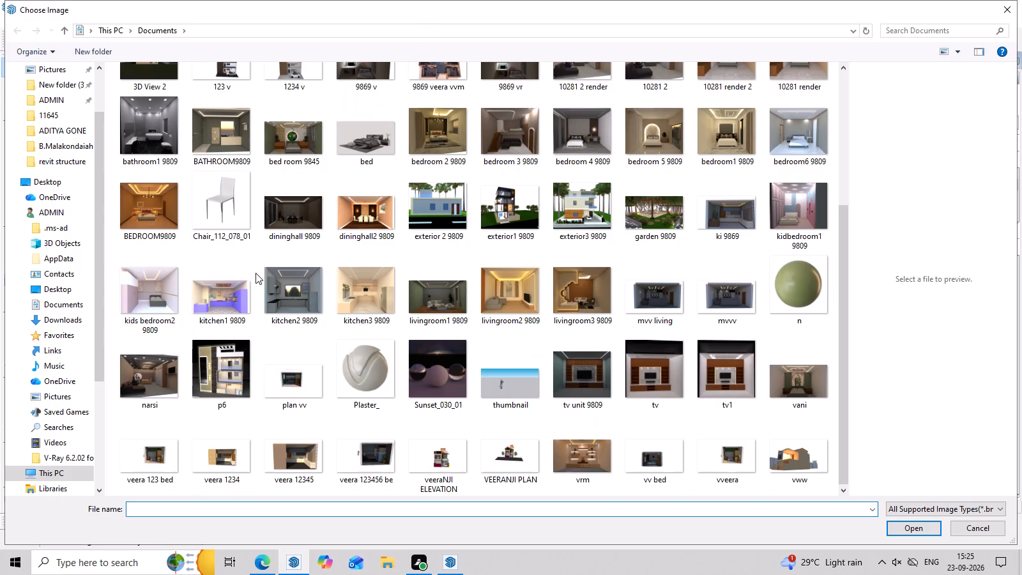
scroll(256, 273, "down", 2)
scroll(3, 93, "up", 6)
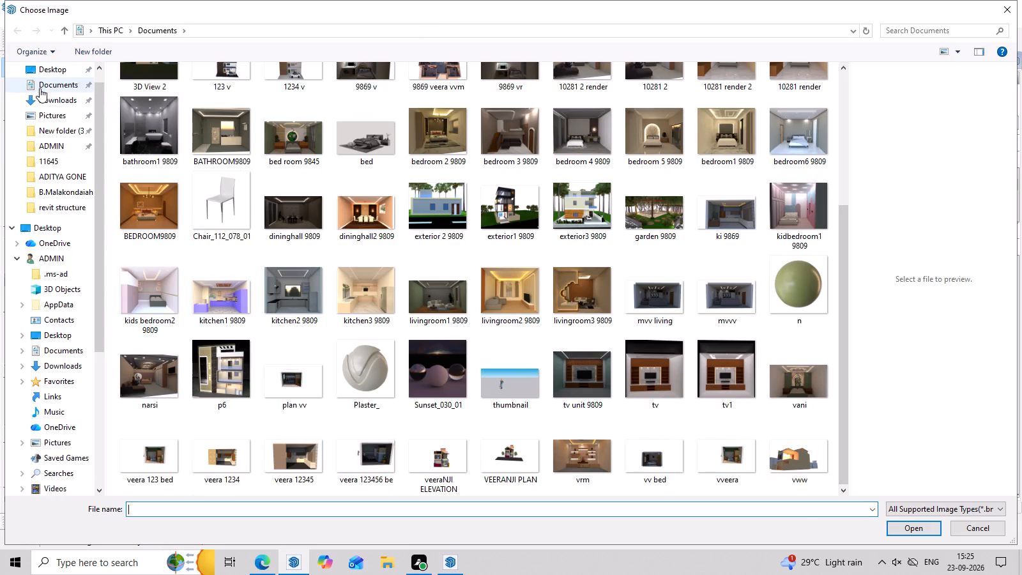
scroll(40, 88, "up", 3)
left_click(59, 121)
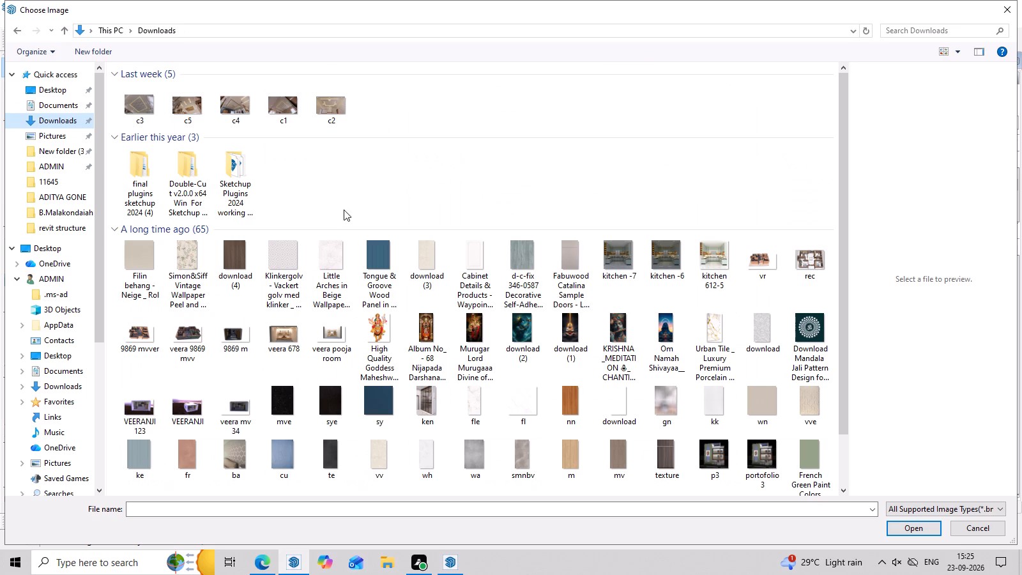
scroll(500, 322, "down", 2)
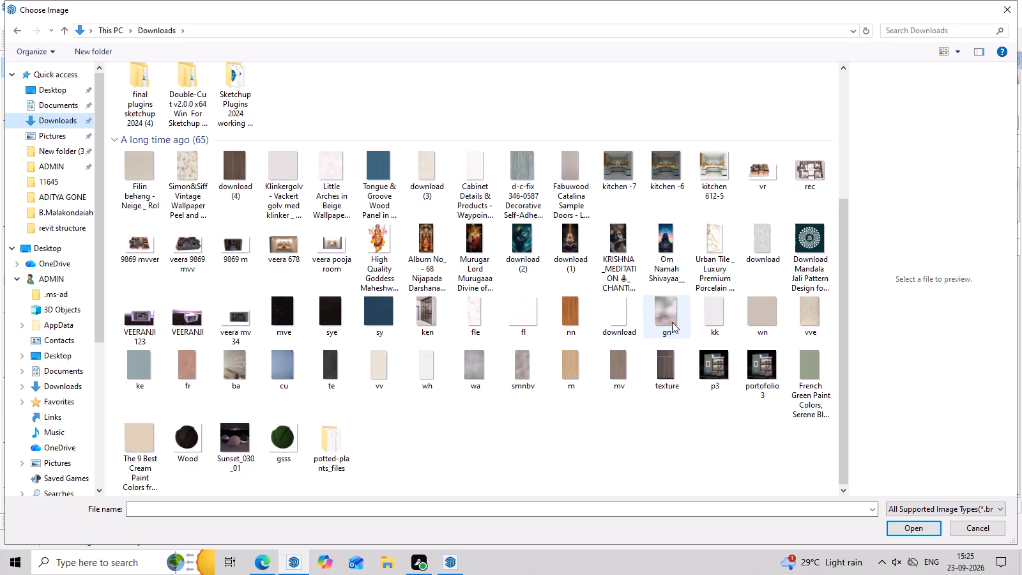
left_click(820, 243)
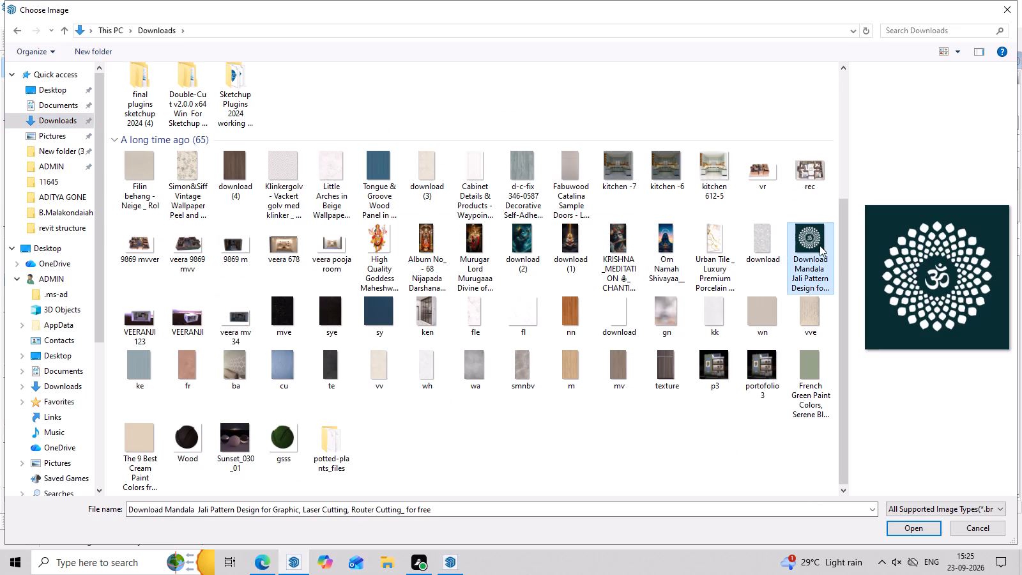
left_click(919, 532)
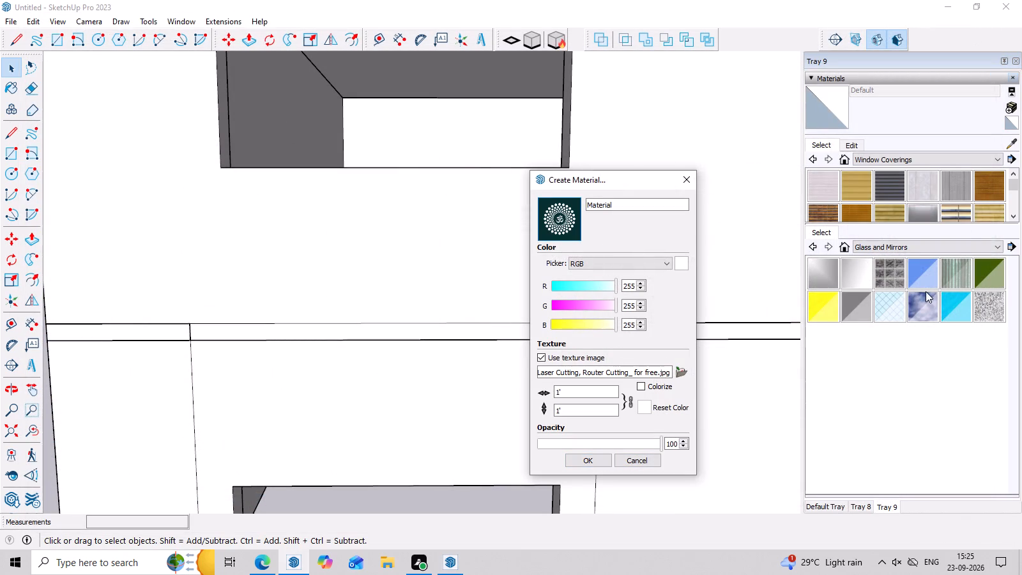
left_click(630, 400)
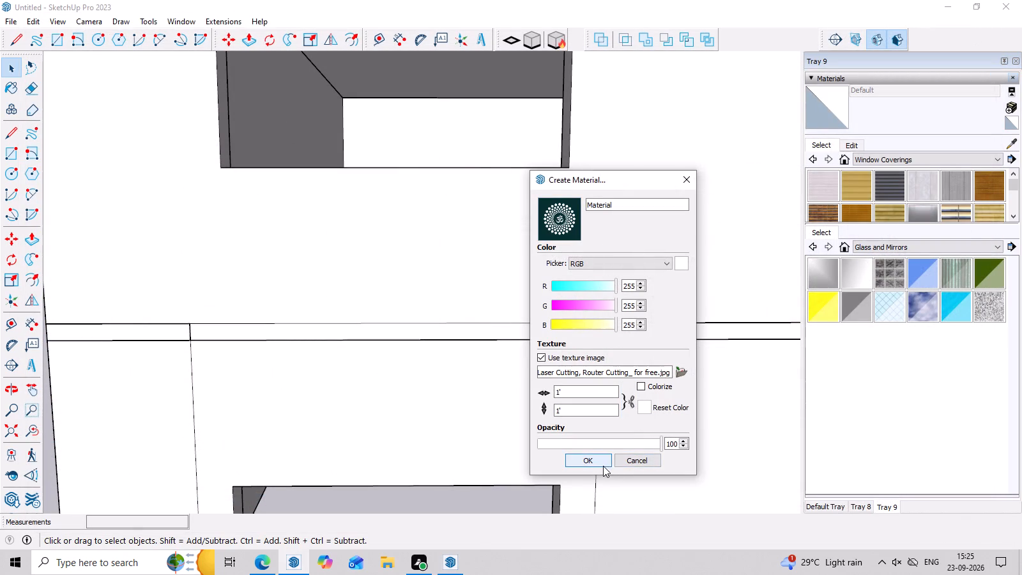
left_click(595, 461)
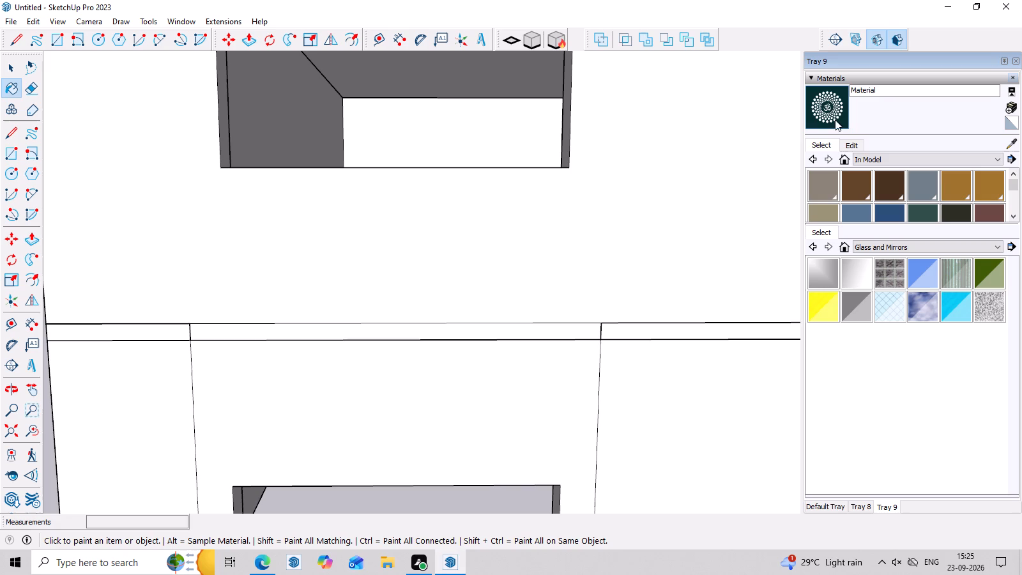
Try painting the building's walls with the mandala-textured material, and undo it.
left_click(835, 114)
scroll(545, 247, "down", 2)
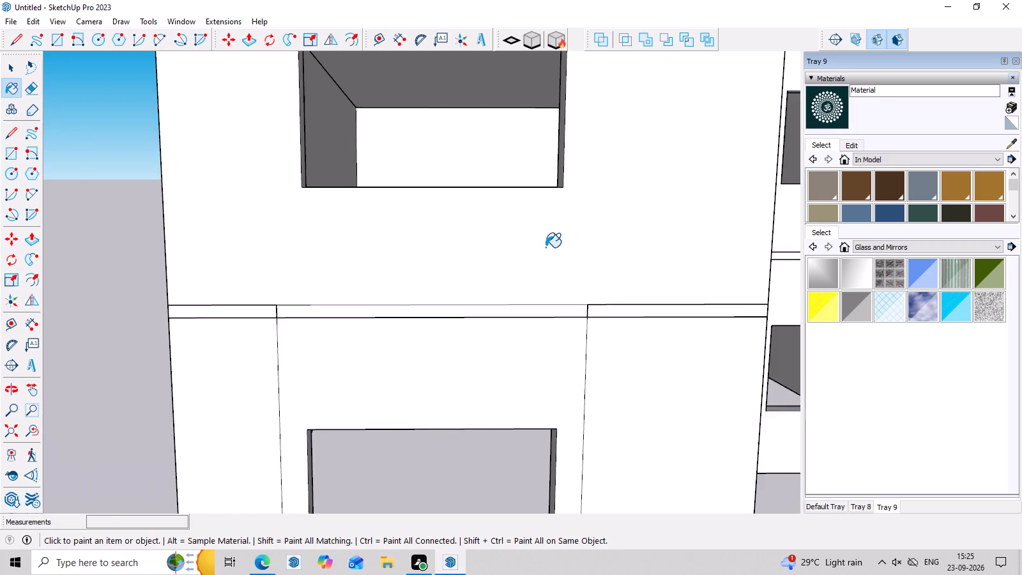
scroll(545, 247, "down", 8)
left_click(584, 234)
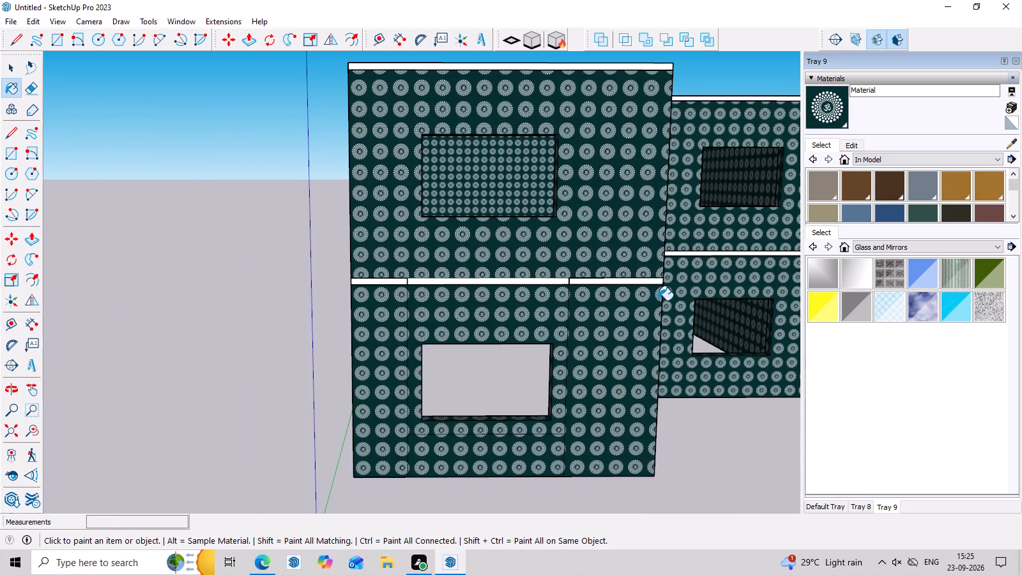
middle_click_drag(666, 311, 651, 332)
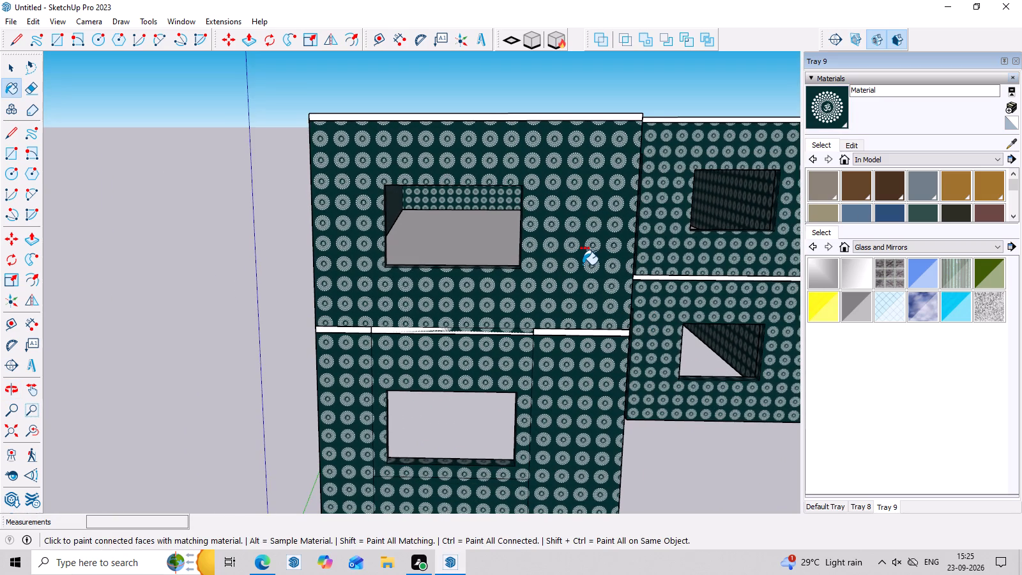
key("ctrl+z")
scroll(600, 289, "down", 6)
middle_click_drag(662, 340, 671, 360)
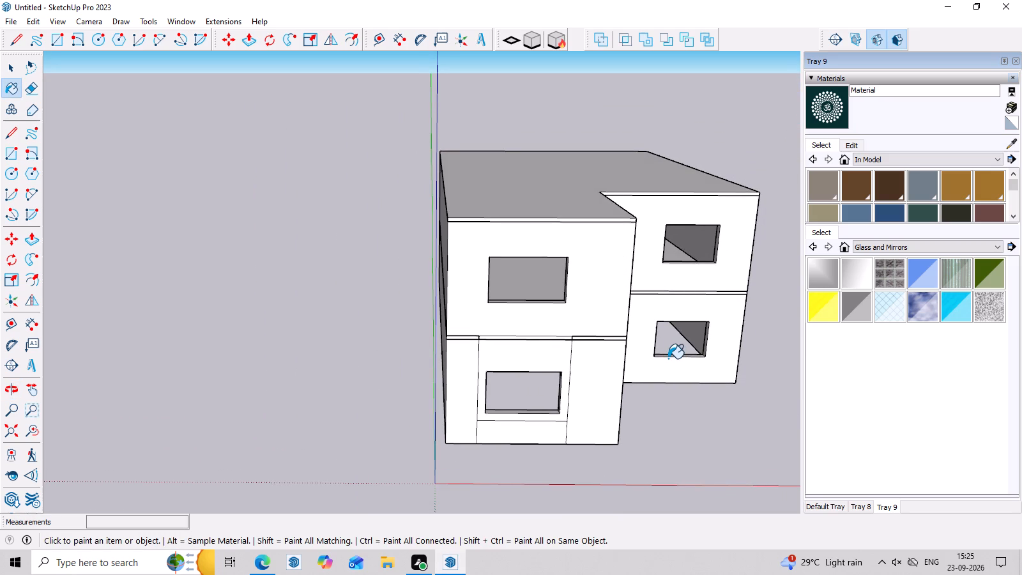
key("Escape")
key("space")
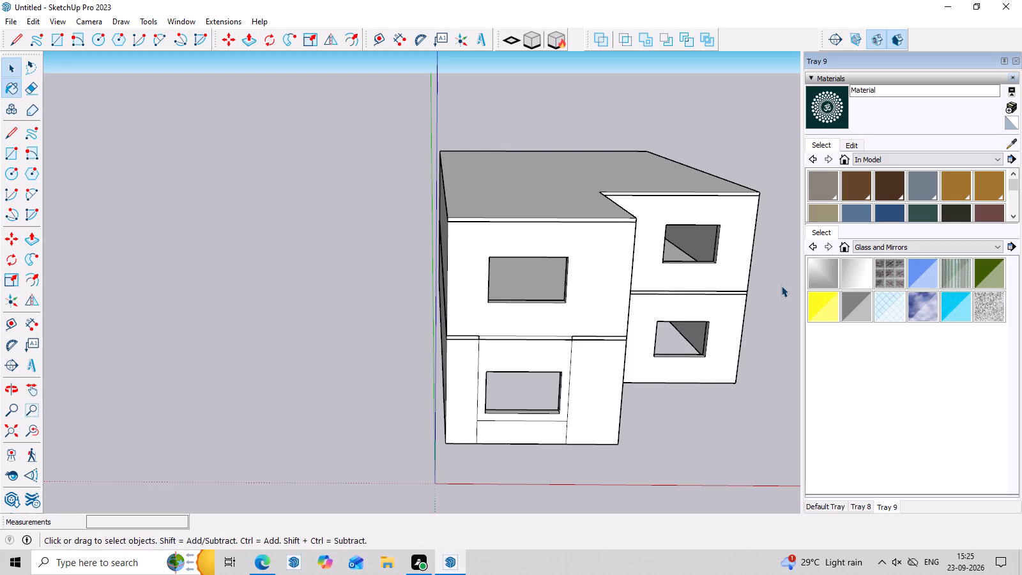
Delete the horizontal surround line just below the front ground-floor window, between the two side lines.
middle_click_drag(747, 340, 724, 341)
scroll(568, 349, "up", 7)
middle_click(544, 375)
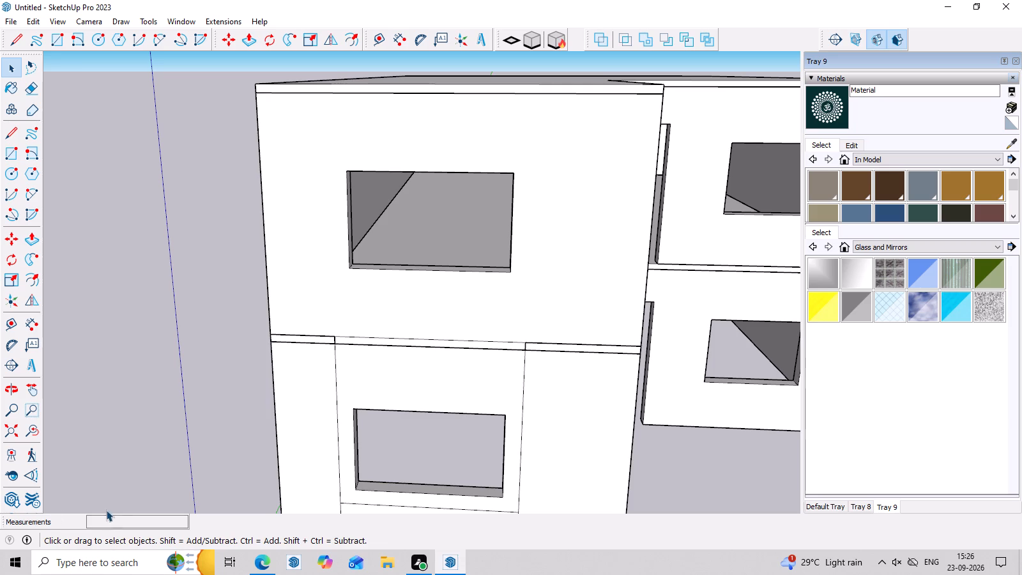
scroll(98, 481, "down", 6)
middle_click_drag(273, 417, 374, 374)
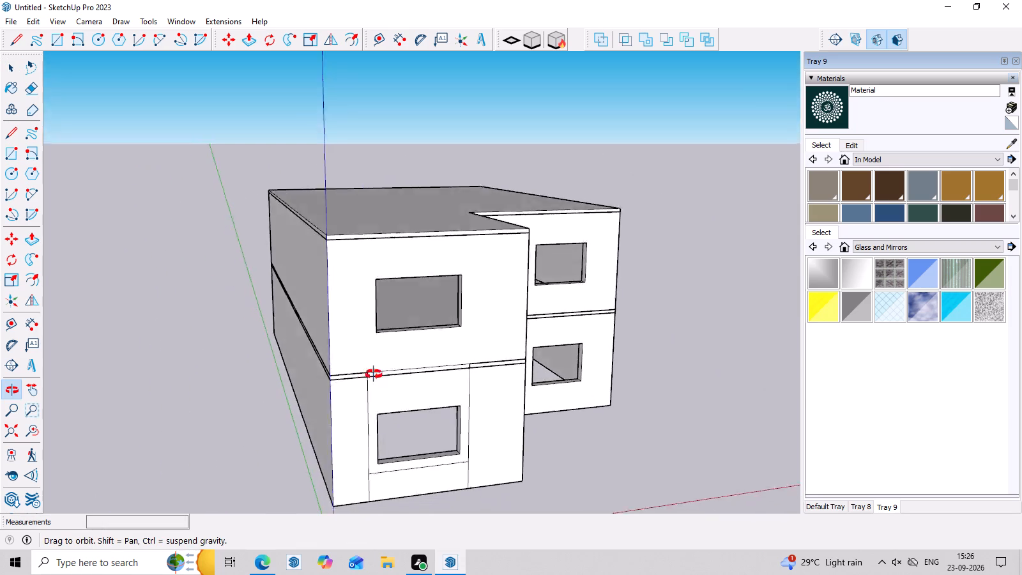
middle_click_drag(374, 374, 335, 318)
scroll(335, 318, "up", 5)
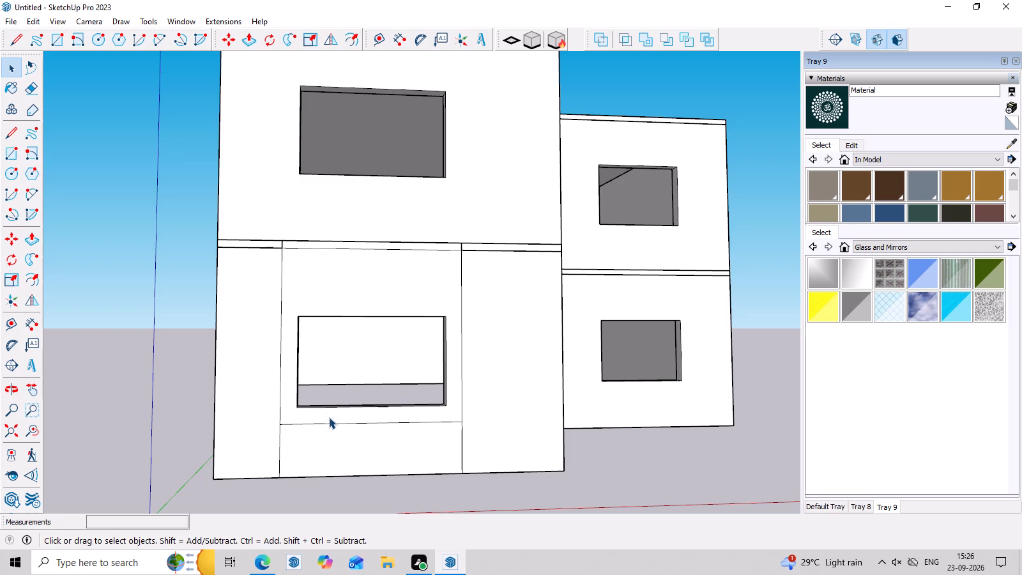
left_click(194, 353)
scroll(394, 357, "down", 2)
middle_click_drag(393, 364, 390, 397)
scroll(390, 398, "up", 3)
scroll(397, 408, "down", 3)
middle_click_drag(411, 435, 402, 388)
scroll(406, 442, "up", 3)
left_click(409, 447)
scroll(409, 447, "up", 3)
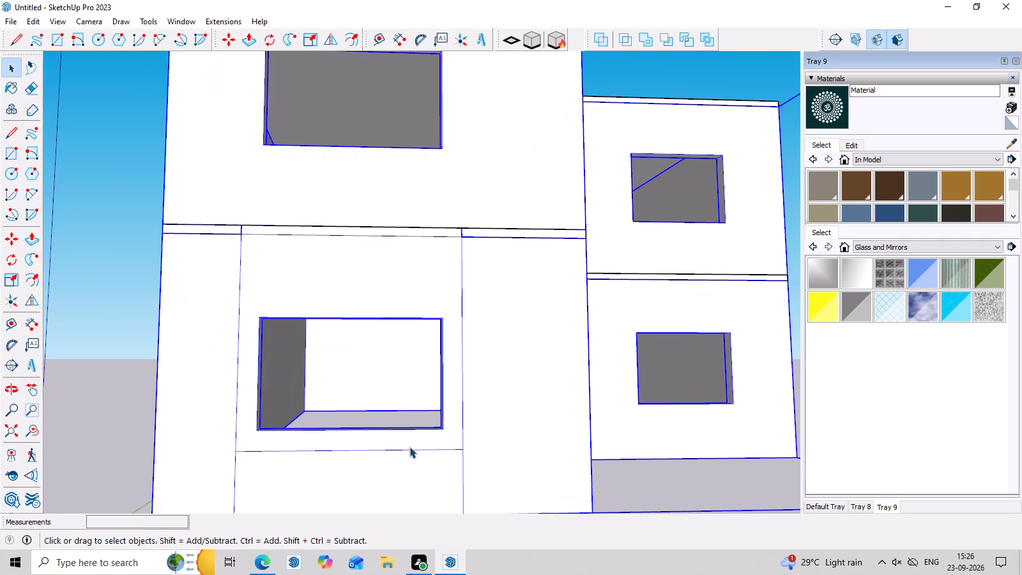
left_click(409, 447)
triple_click(415, 448)
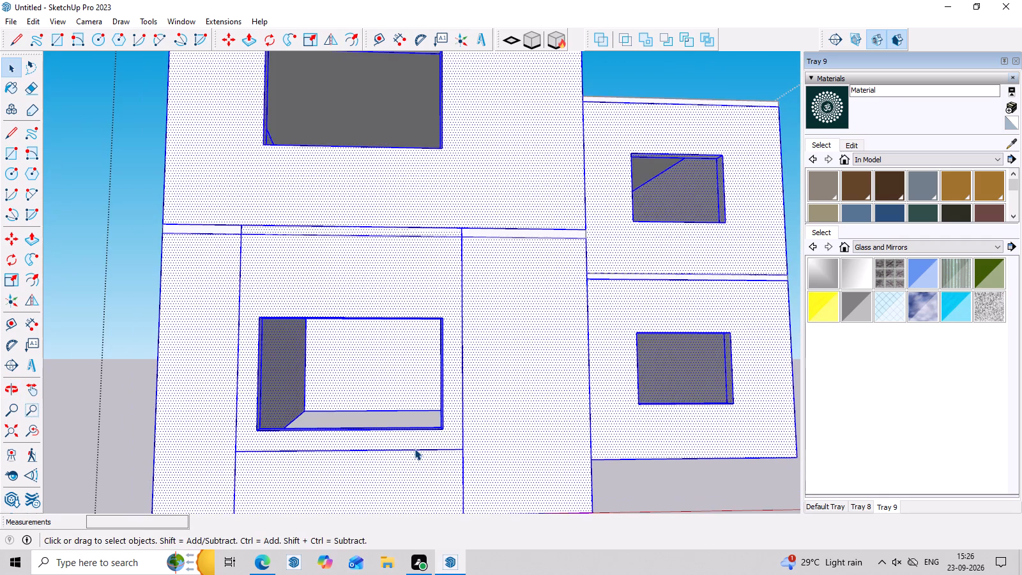
scroll(415, 448, "up", 2)
left_click(415, 448)
key("Delete")
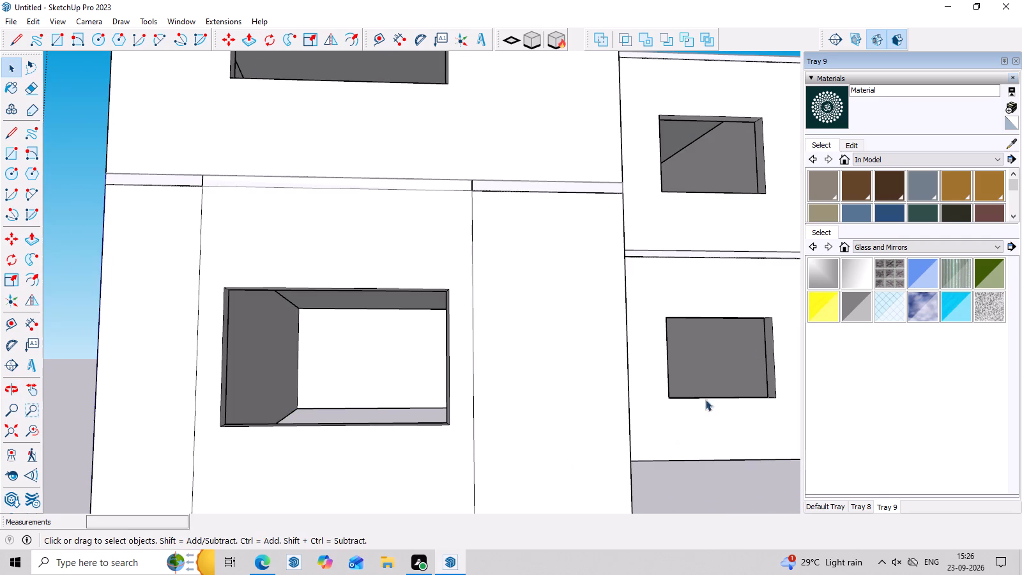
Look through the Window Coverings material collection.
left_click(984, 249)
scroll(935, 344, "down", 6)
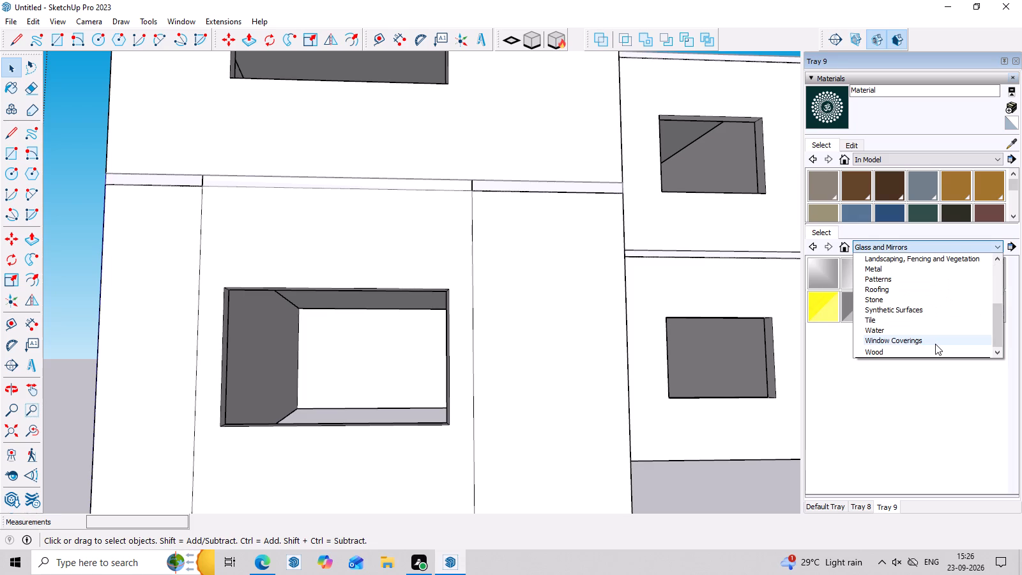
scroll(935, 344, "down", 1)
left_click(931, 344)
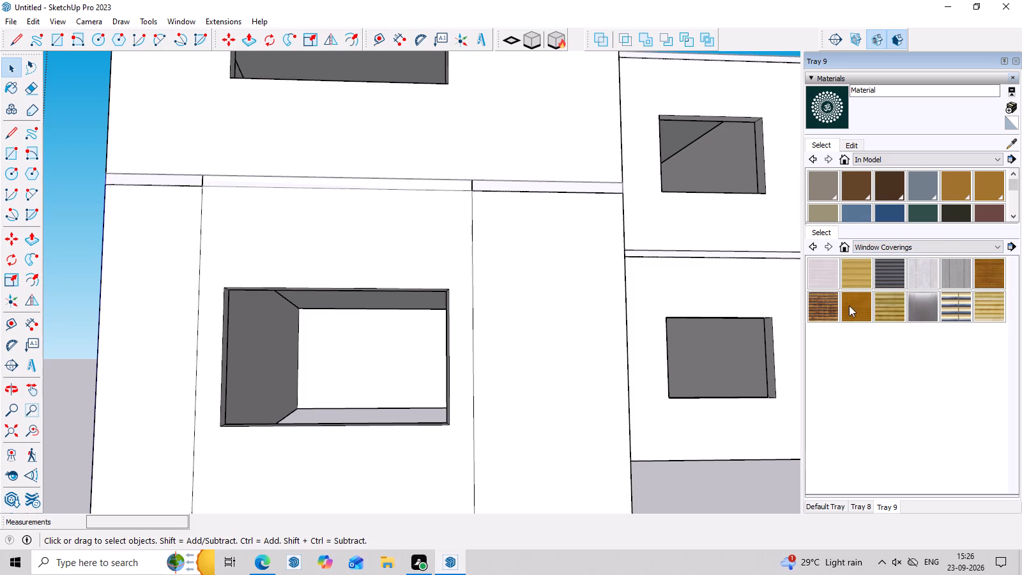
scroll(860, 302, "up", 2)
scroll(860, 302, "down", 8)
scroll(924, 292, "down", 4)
Paint the surround panel around the front ground-floor window with Cladding Siding Tan from the Brick, Cladding and Siding collection.
left_click(940, 247)
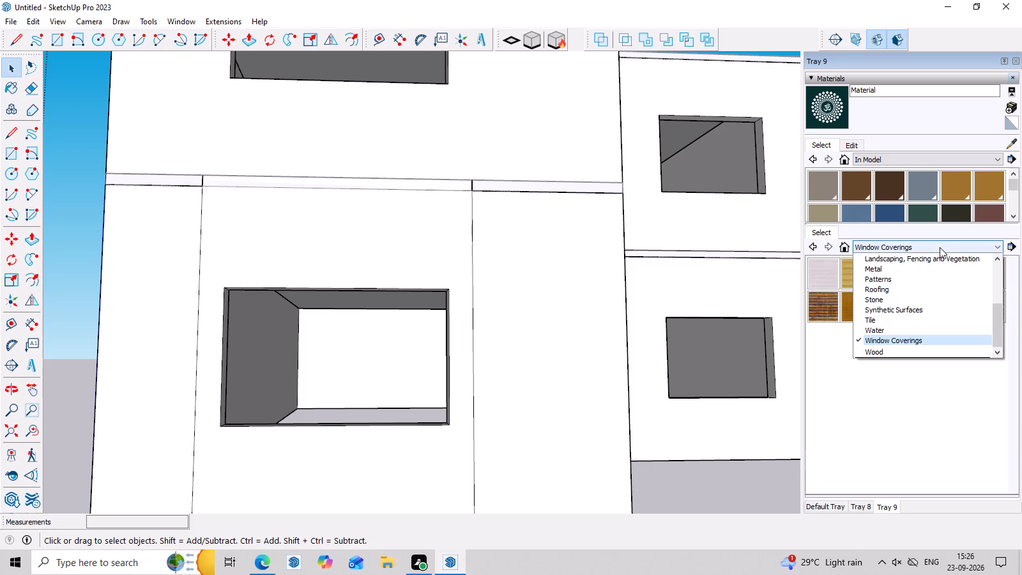
scroll(898, 310, "up", 4)
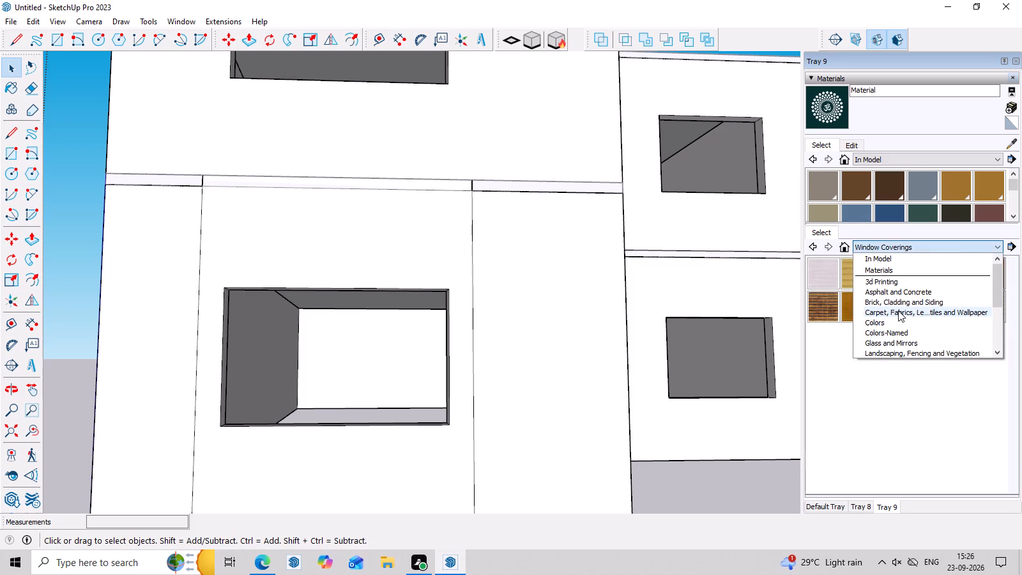
scroll(898, 310, "up", 3)
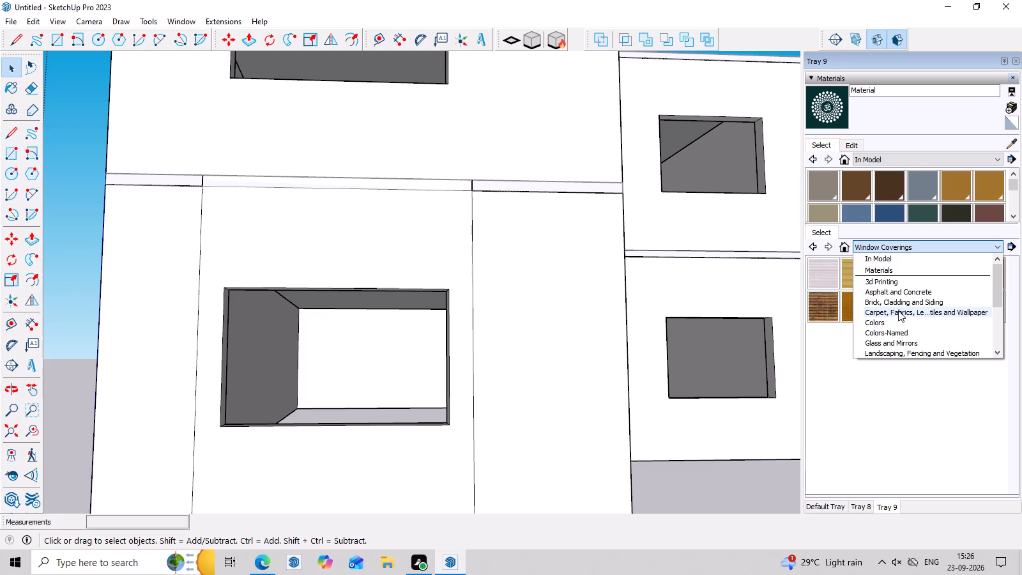
left_click(903, 305)
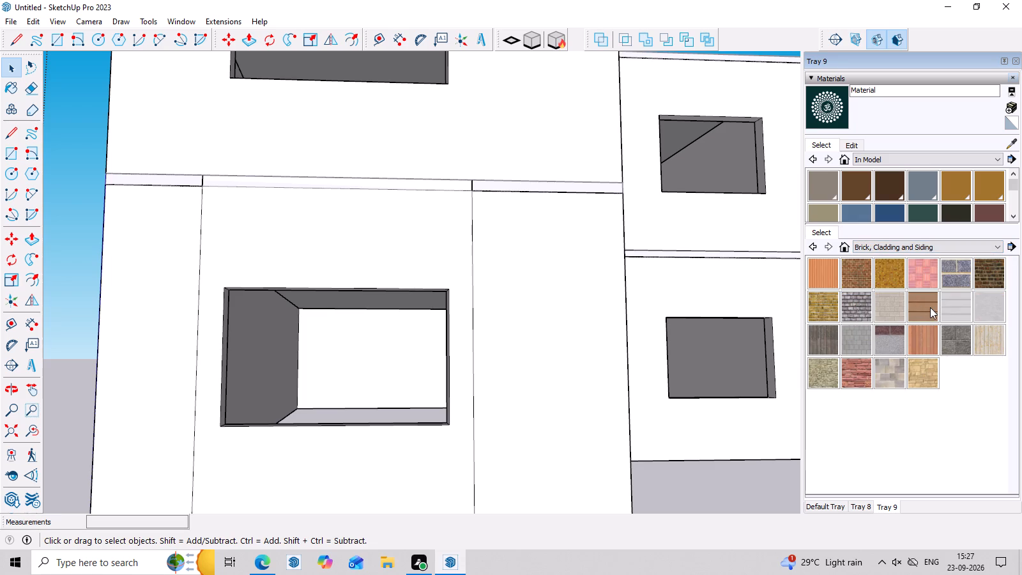
left_click(929, 307)
left_click(454, 270)
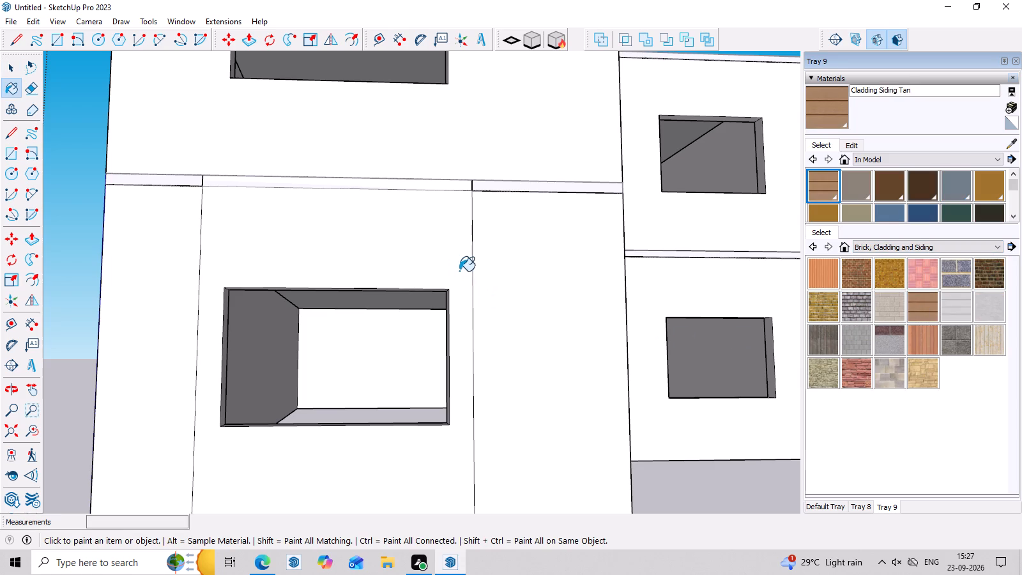
Paint the floor band segment directly above the window surround panel with Cladding Siding Tan.
middle_click_drag(503, 307, 504, 355)
scroll(445, 146, "up", 2)
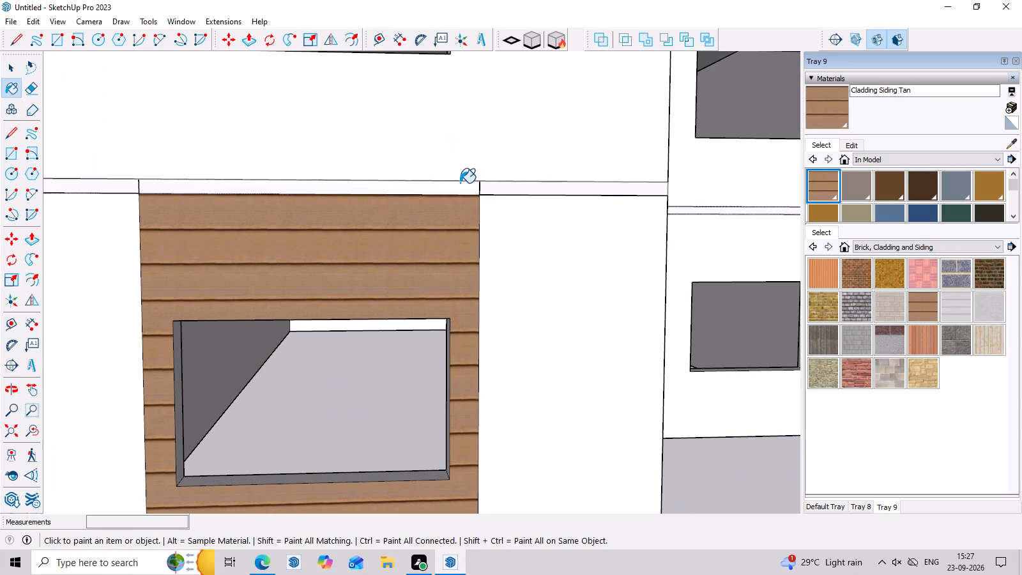
left_click(460, 183)
middle_click_drag(375, 213, 368, 306)
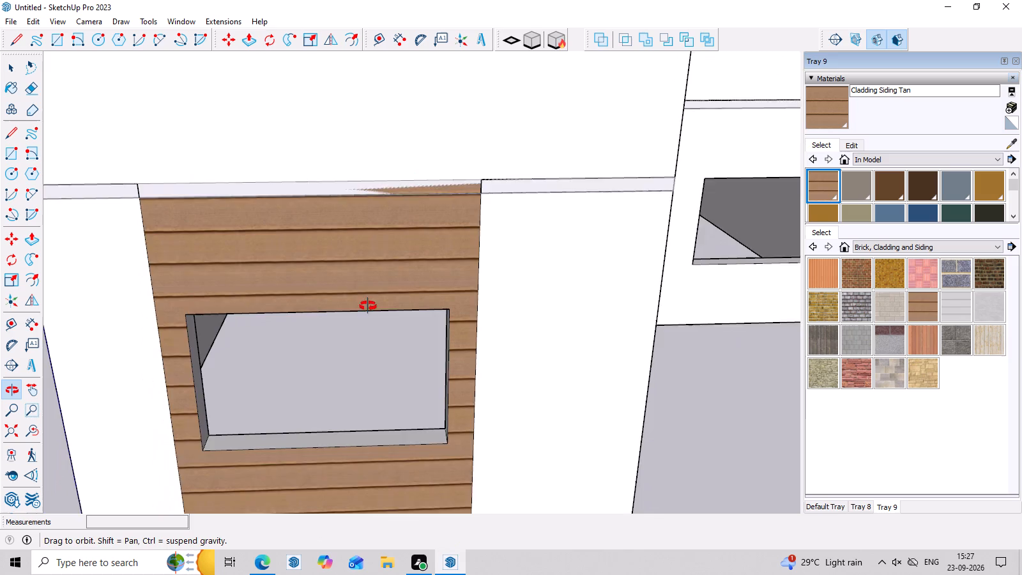
middle_click_drag(368, 306, 374, 165)
scroll(406, 203, "down", 10)
middle_click_drag(482, 340, 485, 414)
scroll(395, 238, "up", 3)
left_click(411, 193)
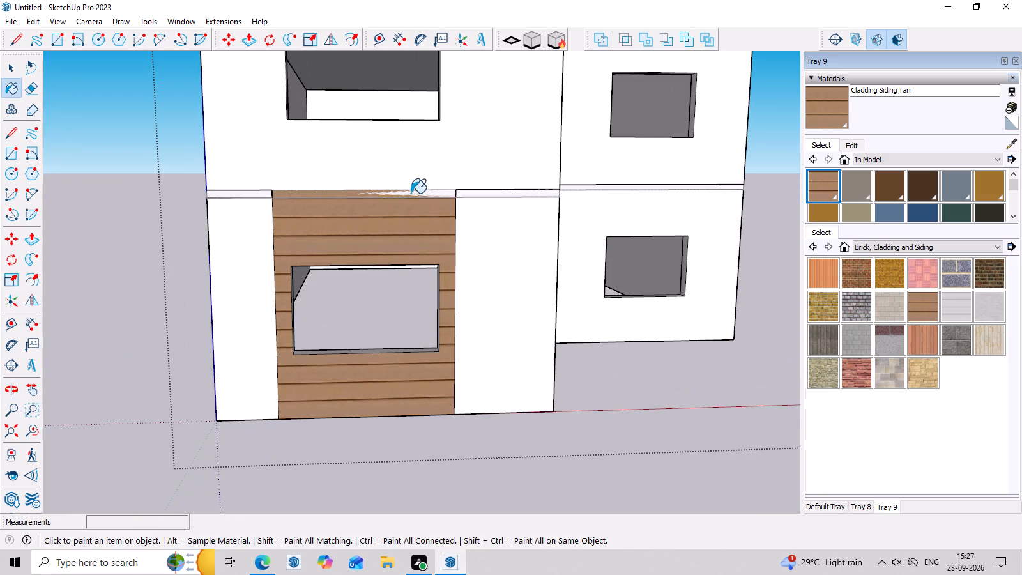
scroll(454, 258, "down", 3)
middle_click_drag(534, 353, 438, 370)
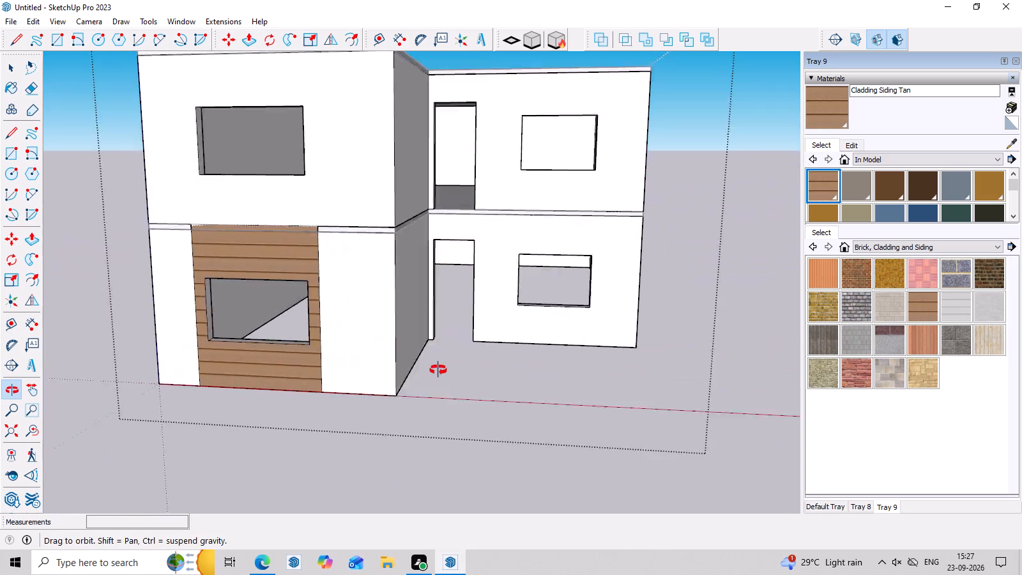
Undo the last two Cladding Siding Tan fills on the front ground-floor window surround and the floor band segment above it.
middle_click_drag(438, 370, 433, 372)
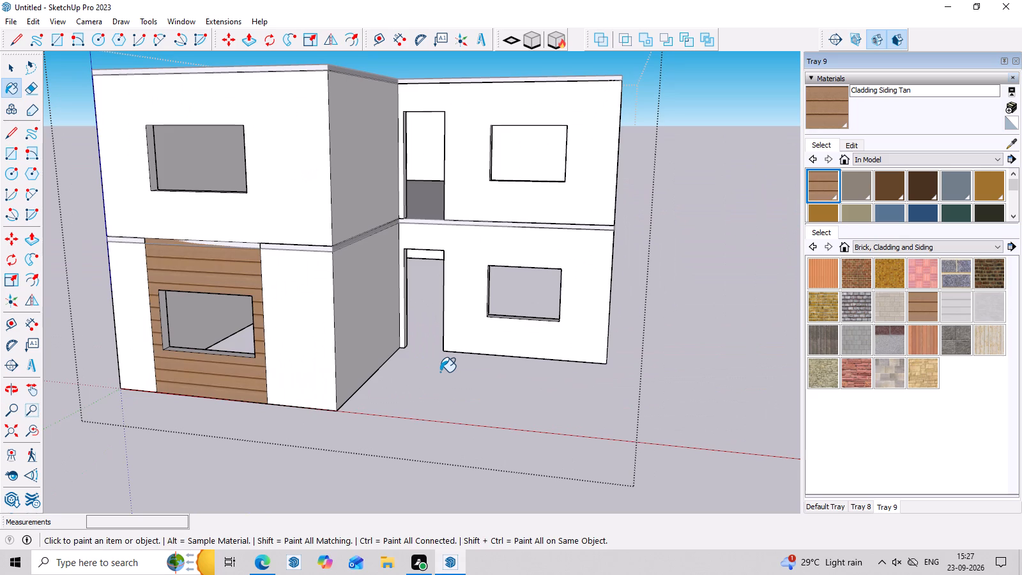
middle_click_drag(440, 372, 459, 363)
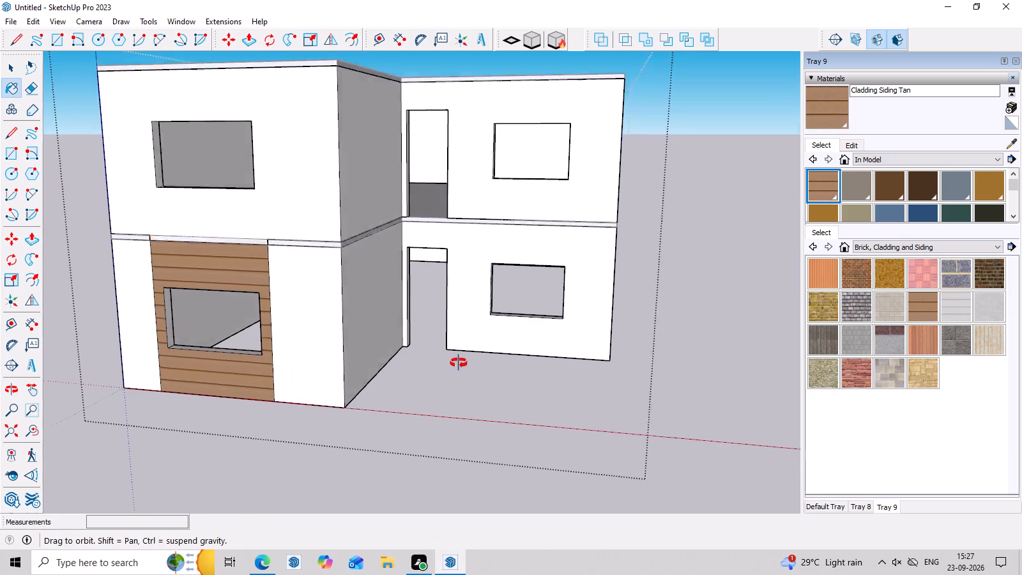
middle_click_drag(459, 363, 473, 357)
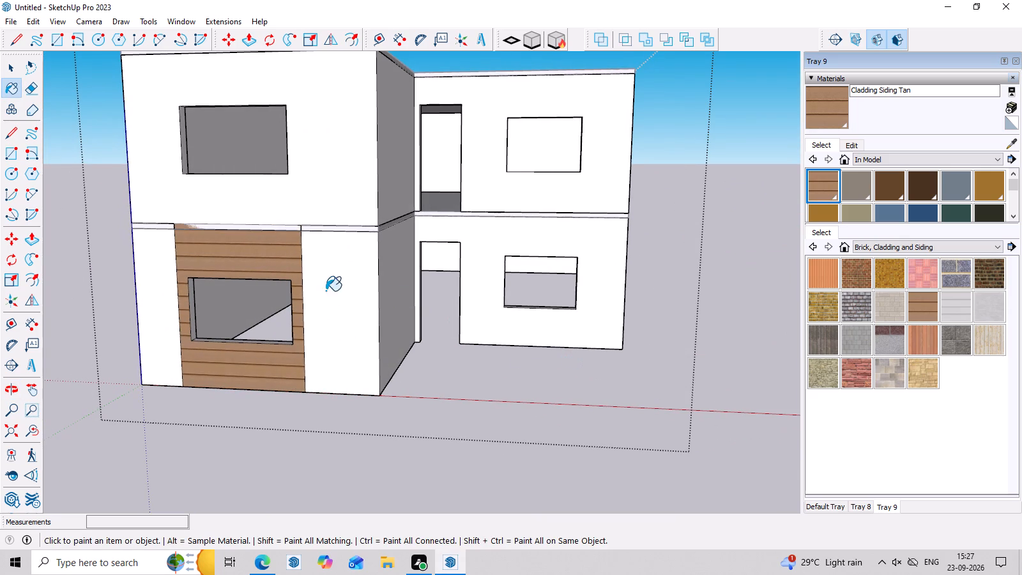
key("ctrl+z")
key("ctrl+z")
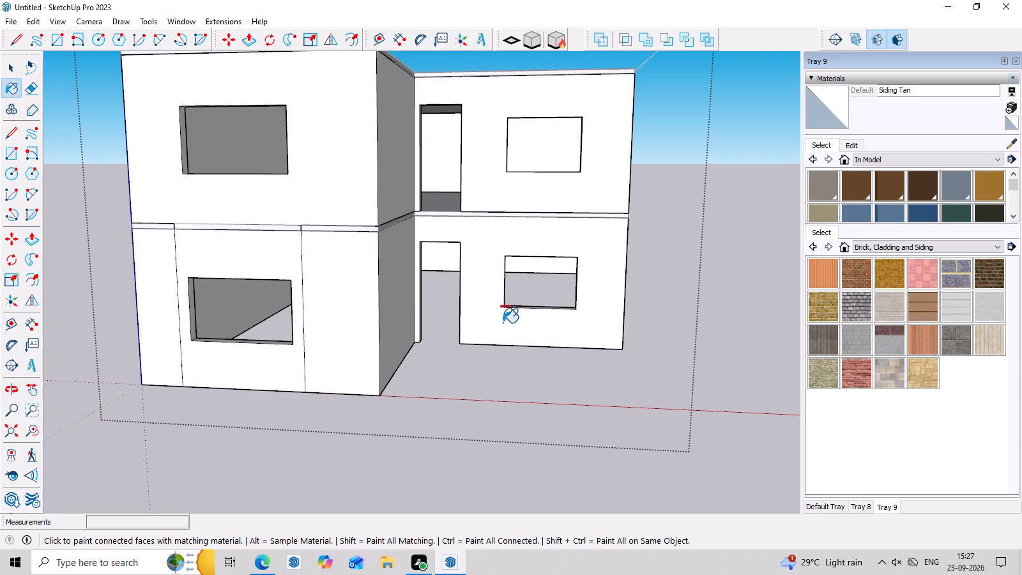
Draw a rectangle about 10' 4" by 8' over the front window surround, from the floor band's top edge to the wall base.
key("r")
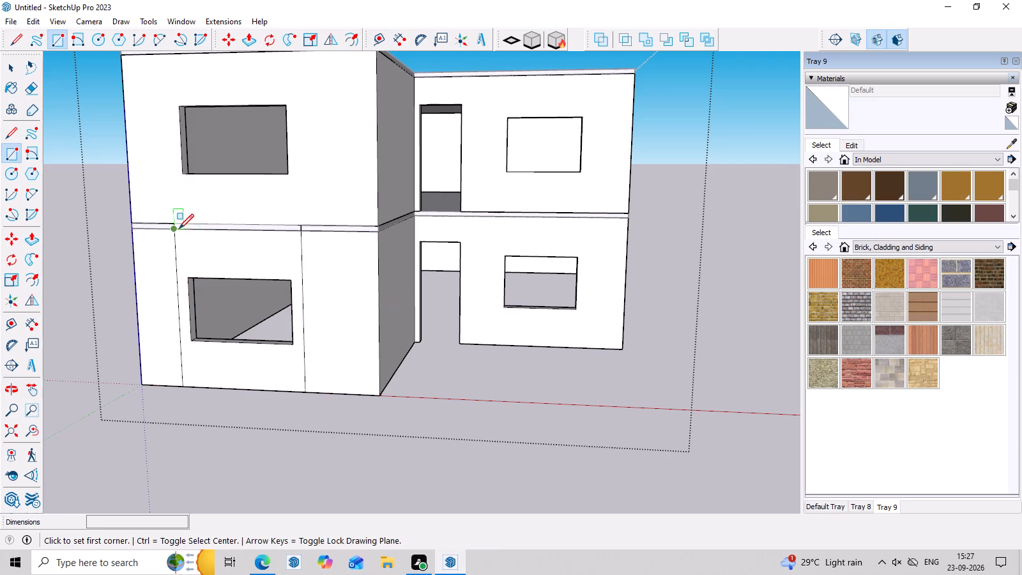
left_click(171, 223)
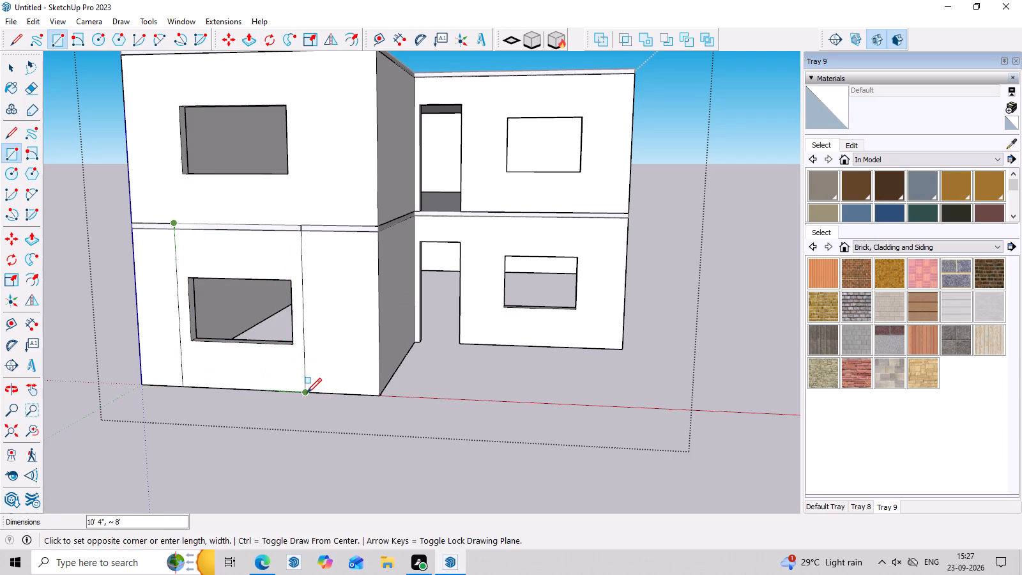
left_click(307, 394)
key("space")
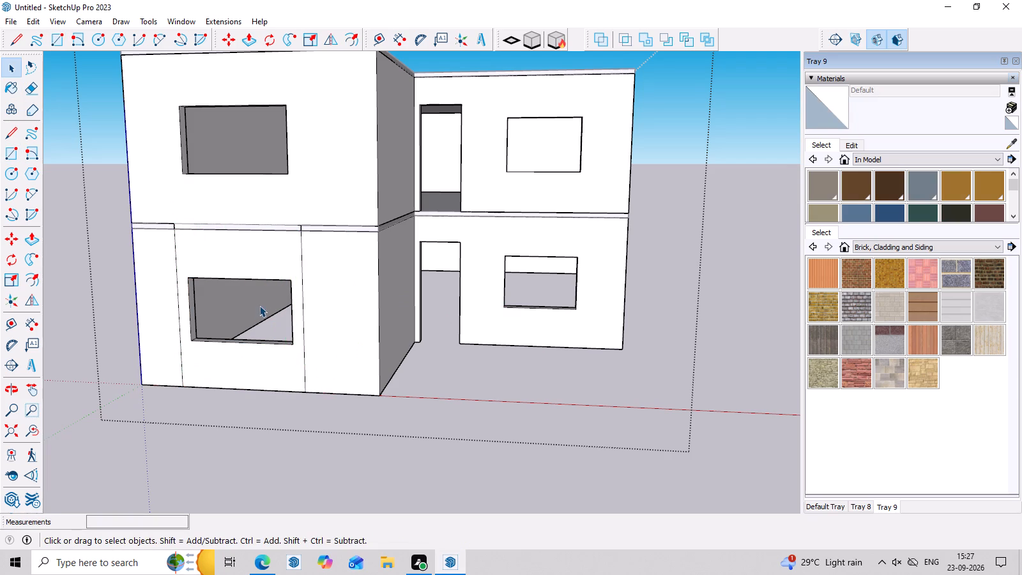
Paint the surround panel around the front ground-floor window with Cladding Siding Tan.
middle_click_drag(254, 315, 324, 310)
scroll(358, 242, "up", 6)
scroll(444, 244, "down", 3)
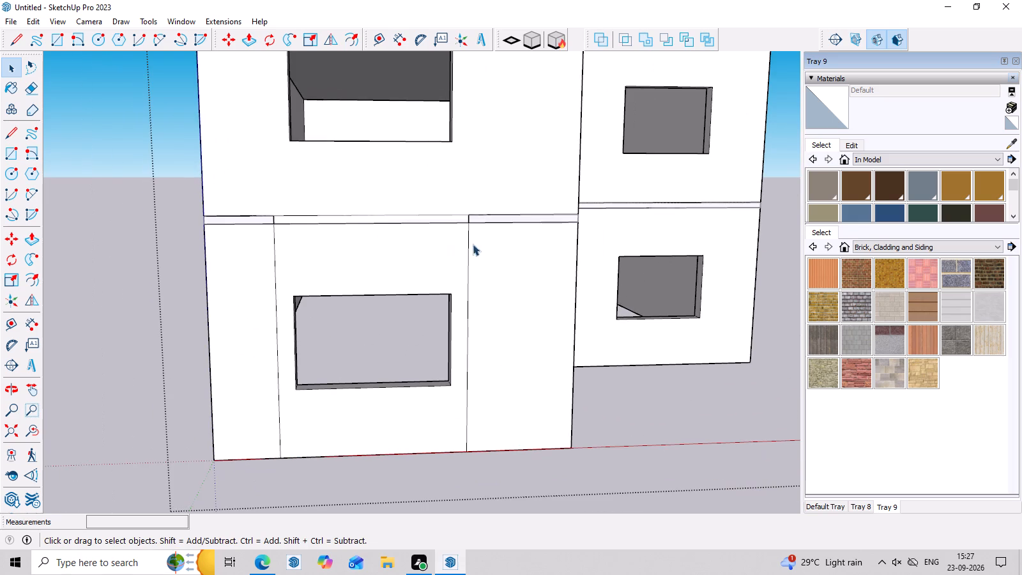
left_click(917, 302)
left_click(423, 247)
Cut the floor band face directly above the tan window surround panel.
middle_click_drag(471, 268, 458, 206)
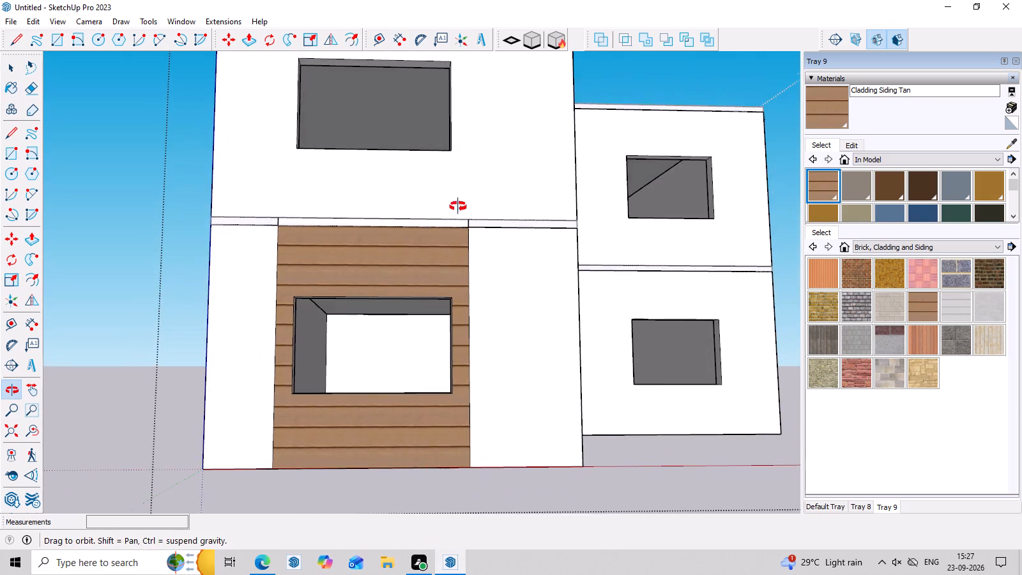
middle_click_drag(458, 206, 457, 216)
scroll(457, 216, "up", 6)
key("space")
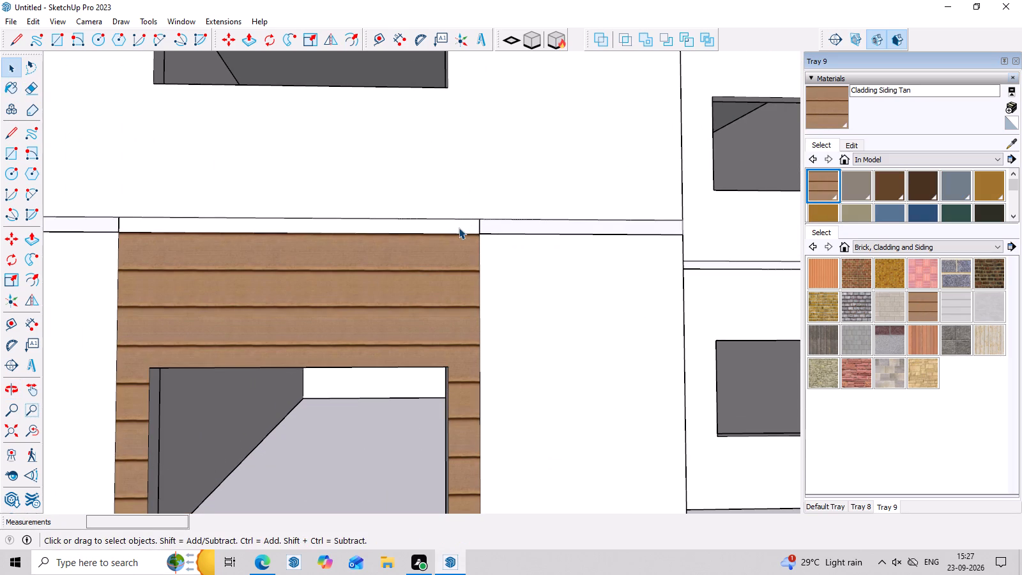
left_click(181, 223)
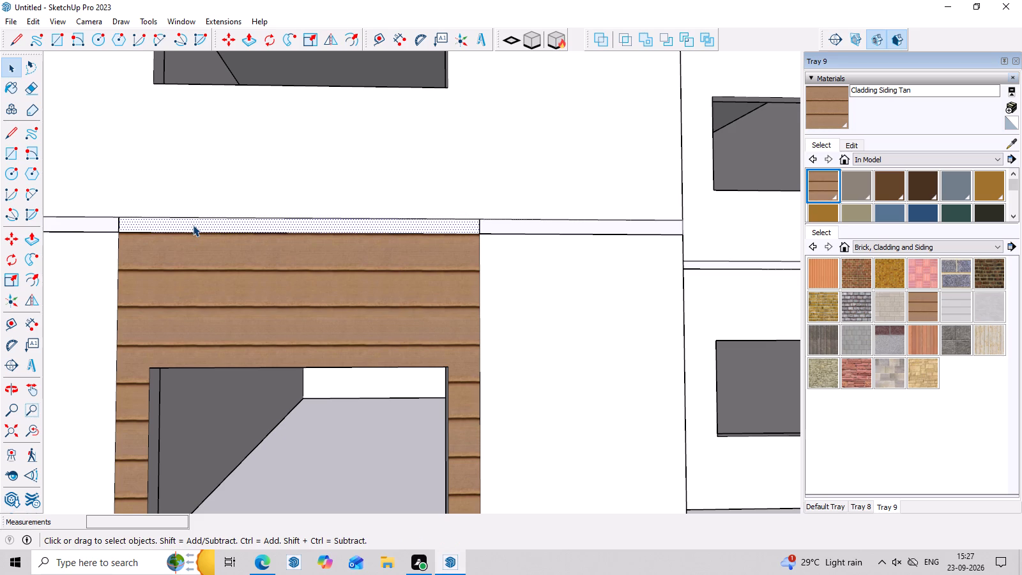
key("ctrl+x")
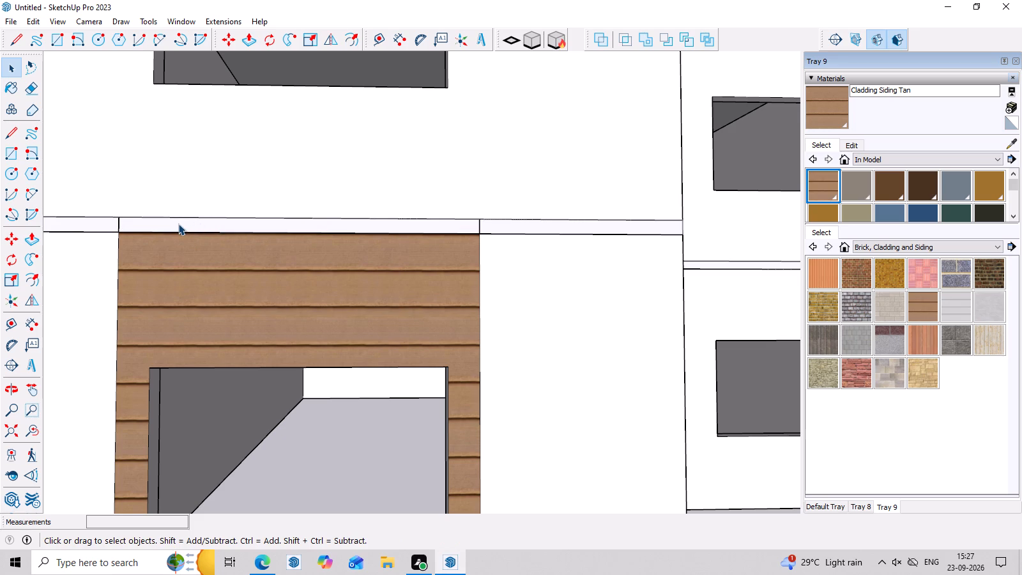
left_click(178, 224)
Draw a rectangle about 8' by 4" over the floor band segment directly above the tan window surround.
key("r")
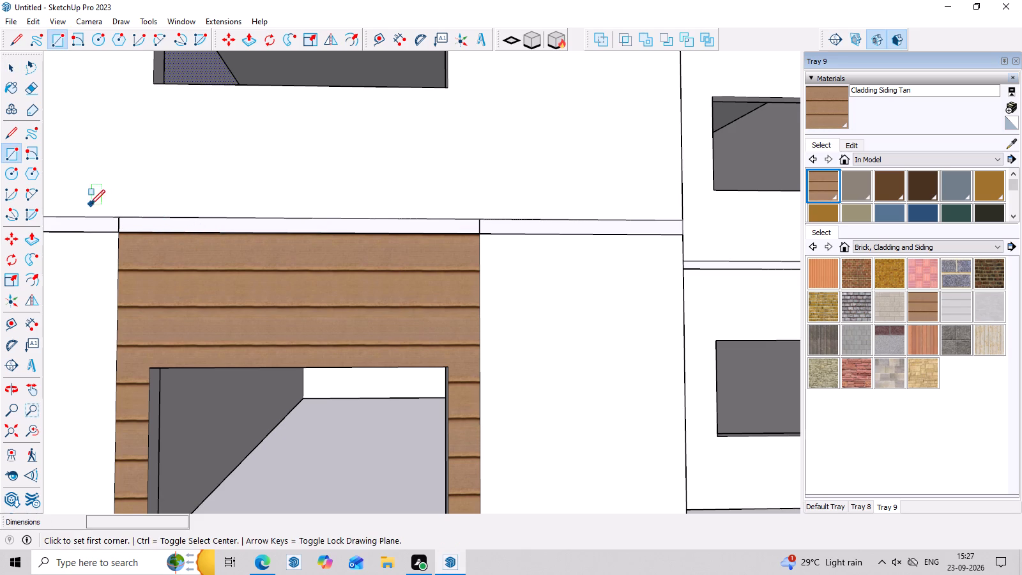
left_click(119, 215)
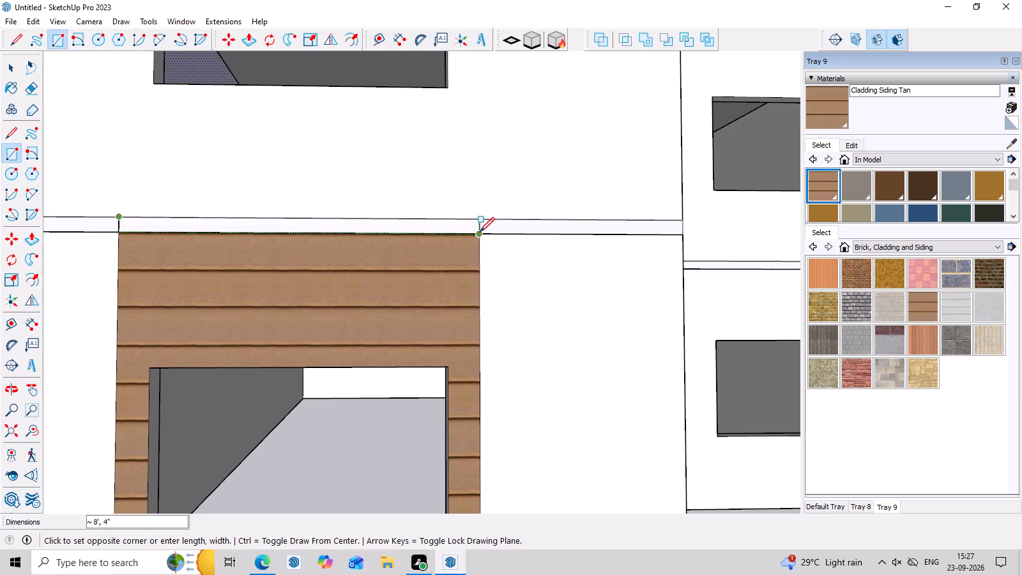
left_click(480, 232)
Paint the floor band segment above the window surround with Cladding Siding Tan.
double_click(922, 314)
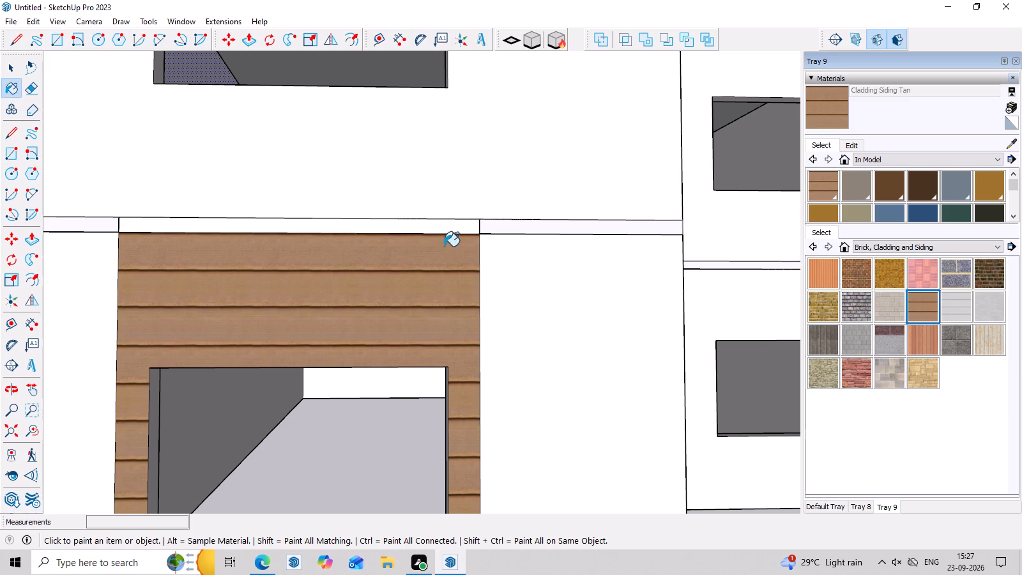
left_click(450, 227)
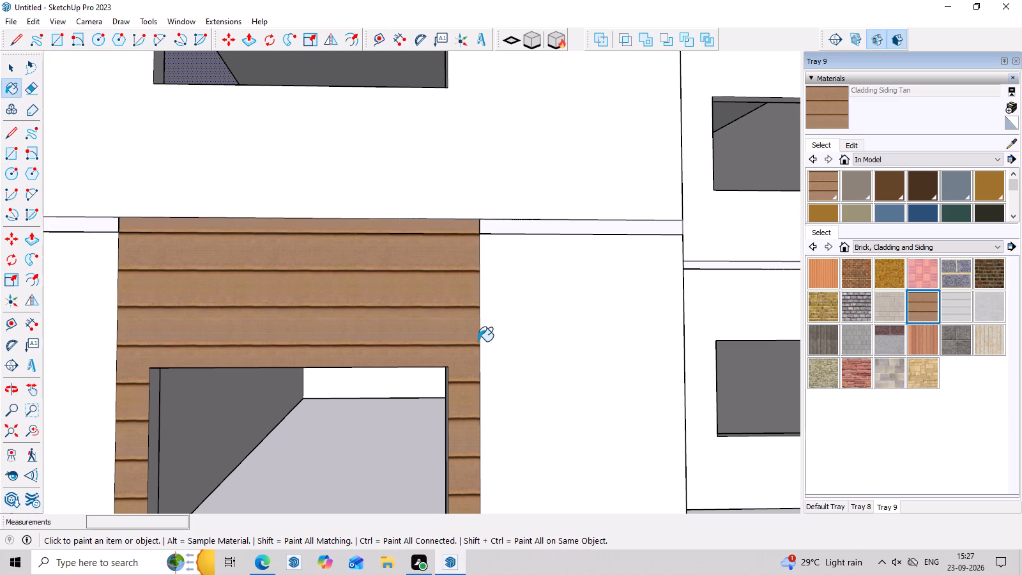
key("Escape")
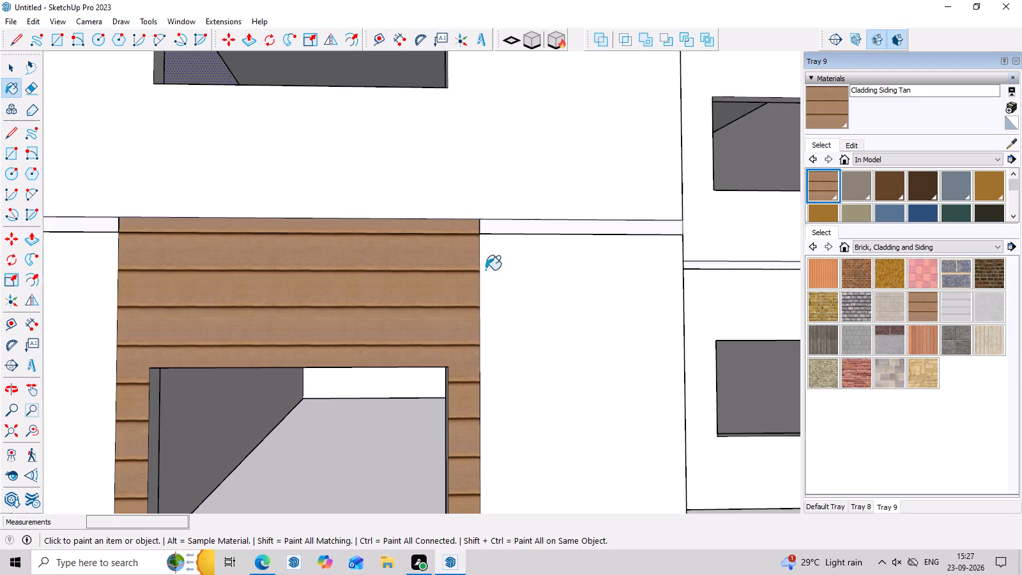
Examine the tan window surround and its junction with the floor band from several distances and angles.
scroll(539, 275, "down", 15)
scroll(733, 358, "up", 6)
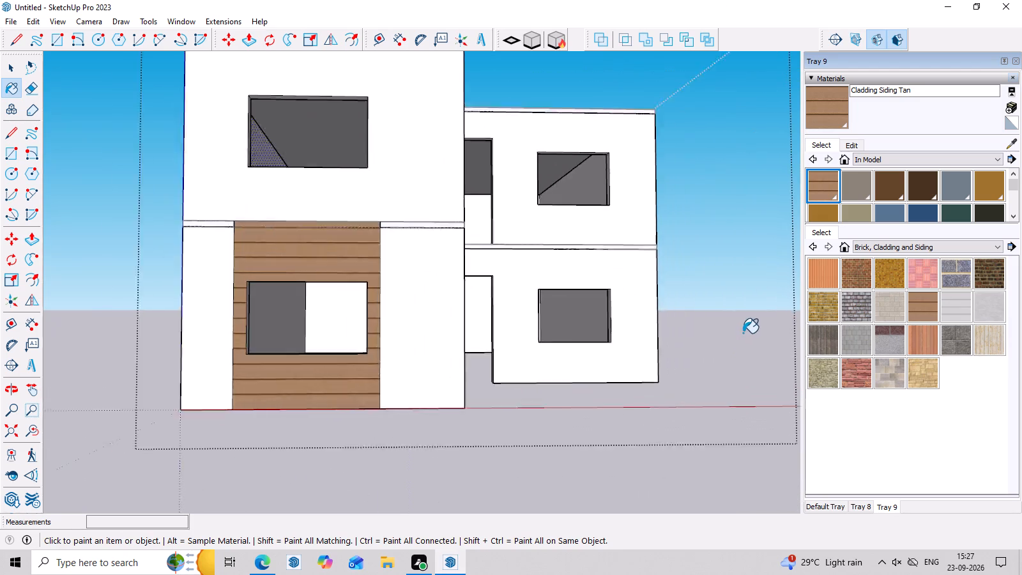
scroll(743, 333, "up", 1)
middle_click_drag(743, 332, 743, 339)
key("Escape")
scroll(724, 339, "down", 3)
middle_click_drag(724, 339, 714, 362)
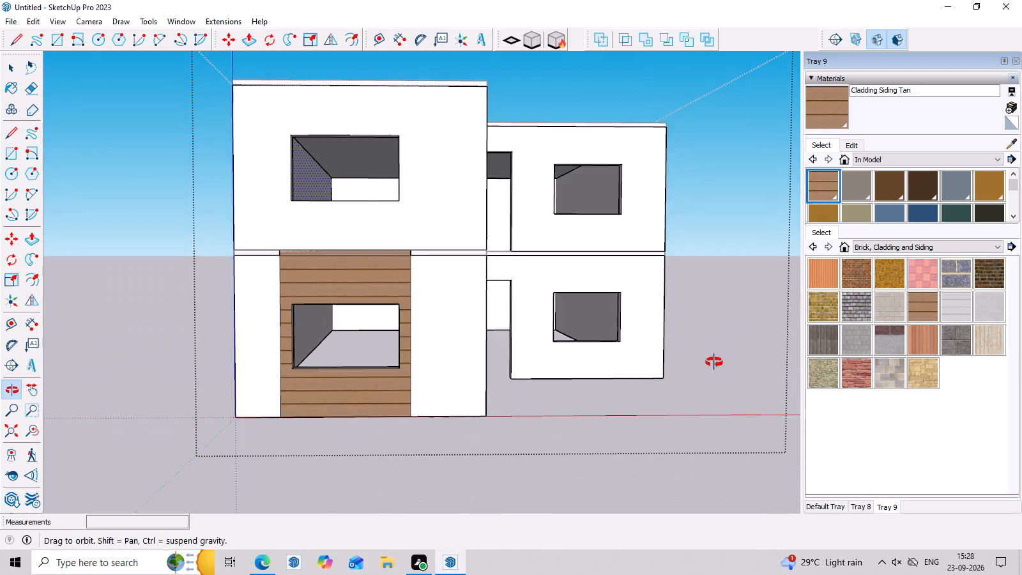
middle_click_drag(714, 362, 713, 364)
scroll(700, 347, "up", 4)
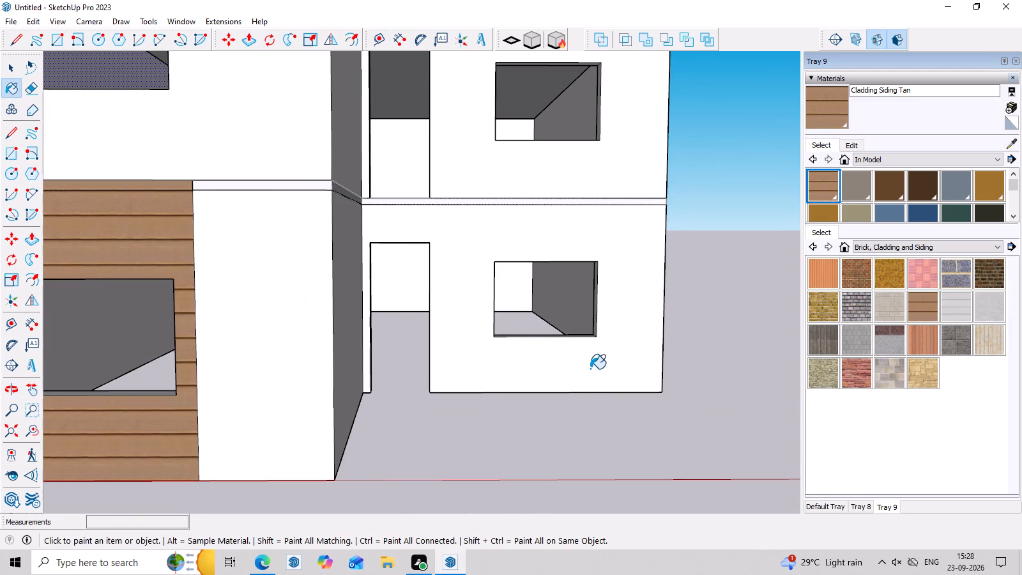
scroll(589, 398, "down", 2)
scroll(141, 182, "up", 1)
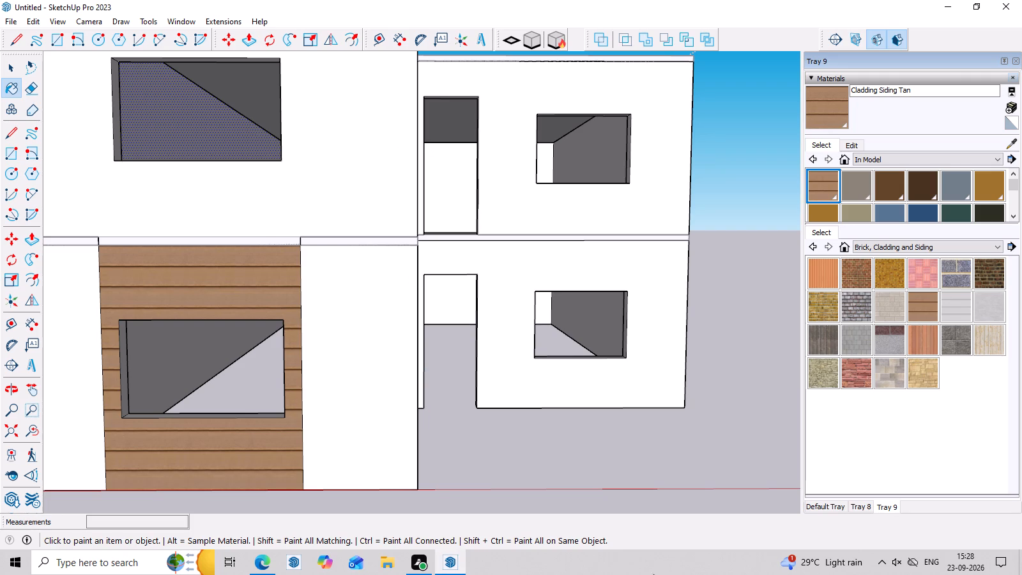
scroll(244, 482, "down", 2)
scroll(198, 255, "up", 4)
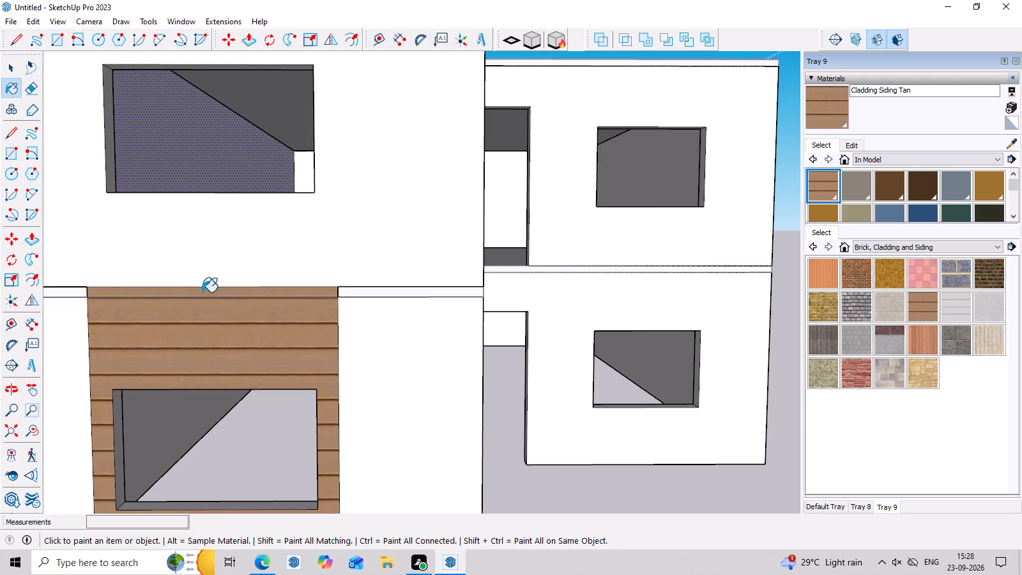
scroll(560, 292, "down", 1)
middle_click(663, 456)
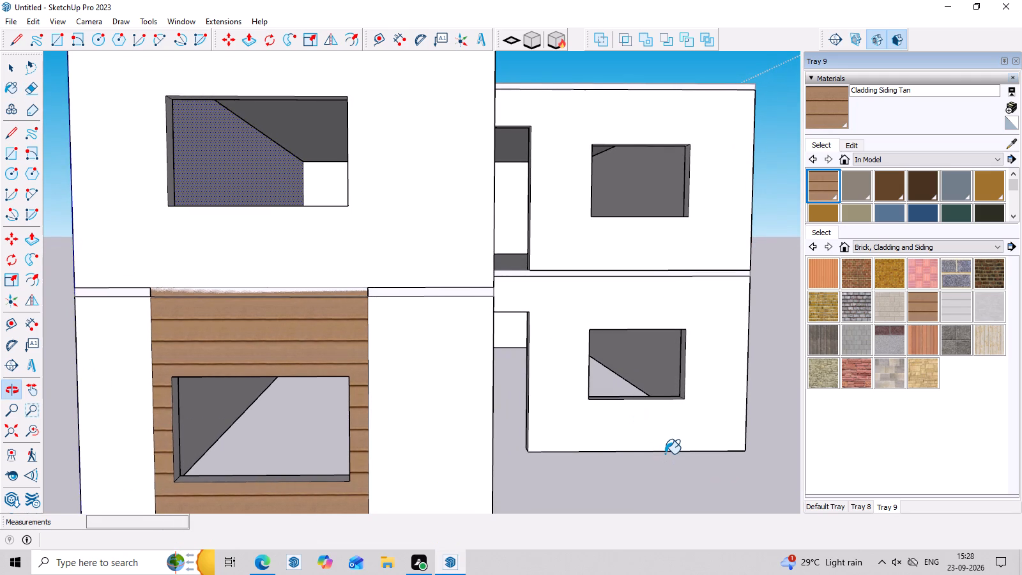
key("Escape")
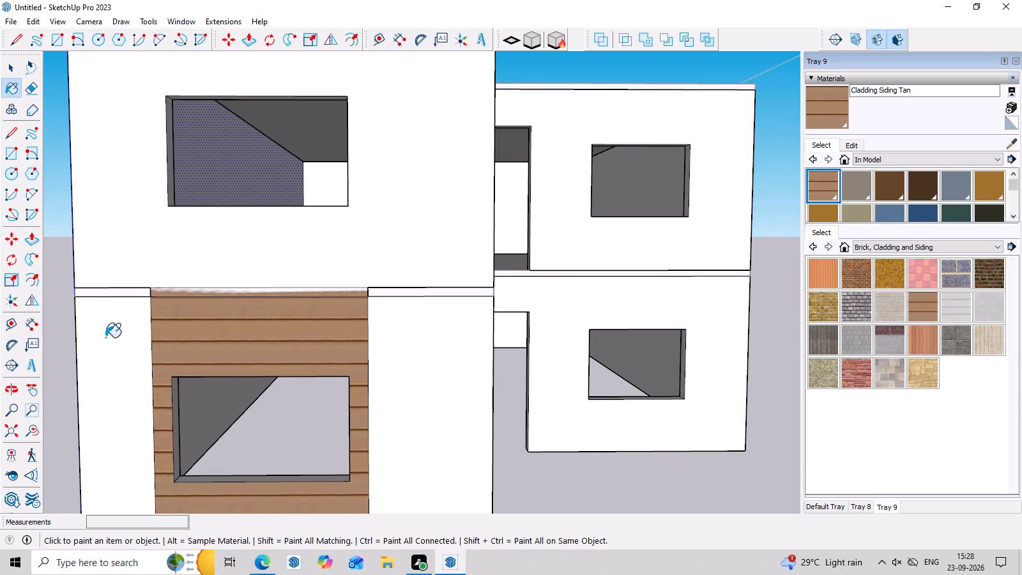
scroll(105, 337, "down", 4)
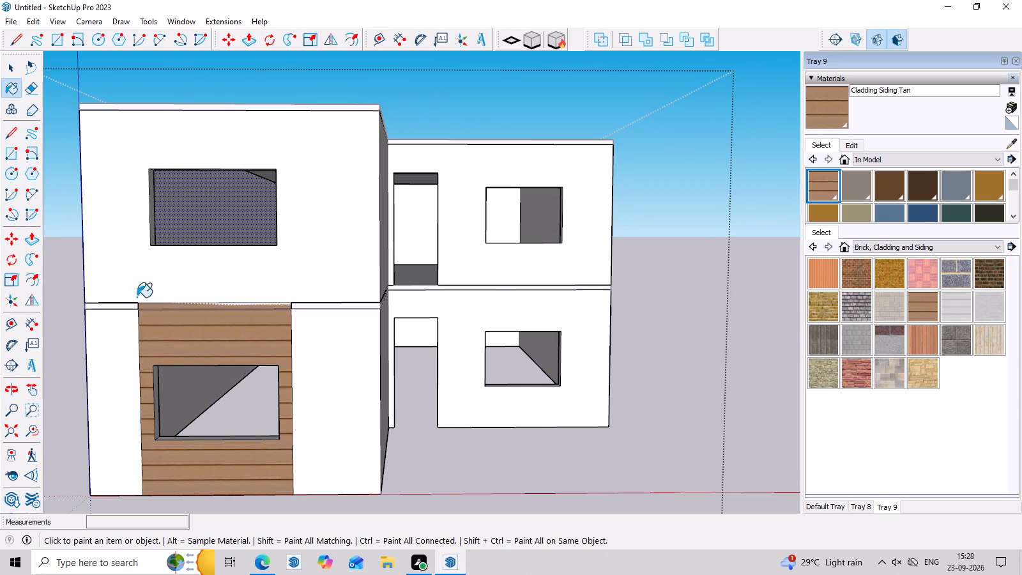
key("Escape")
scroll(364, 300, "down", 3)
middle_click_drag(516, 392, 524, 415)
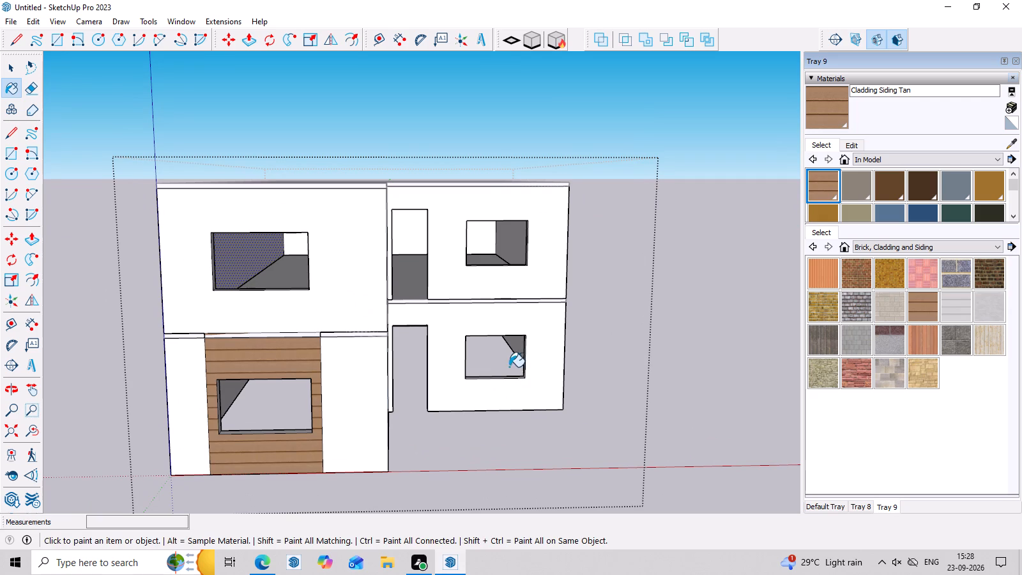
middle_click_drag(571, 365, 572, 344)
scroll(324, 303, "up", 1)
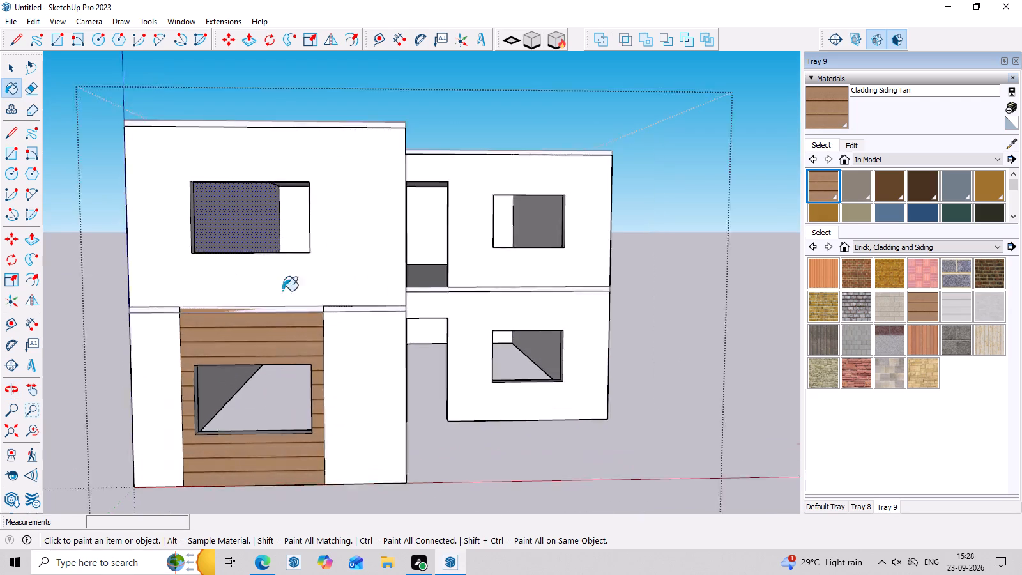
scroll(282, 291, "up", 2)
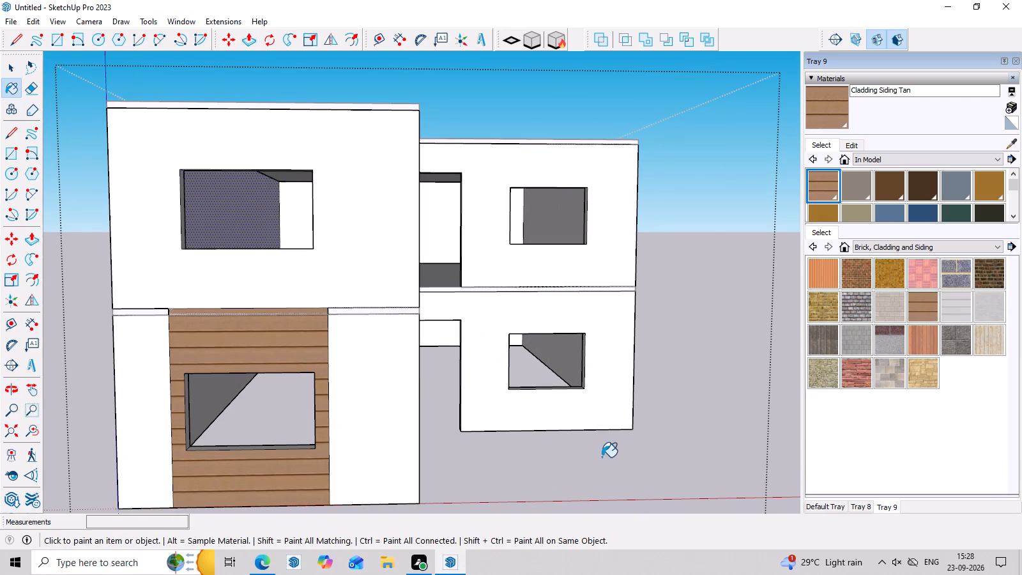
Open the slab group and delete all connected geometry of the intermediate floor slab between the two storeys.
key("space")
double_click(404, 308)
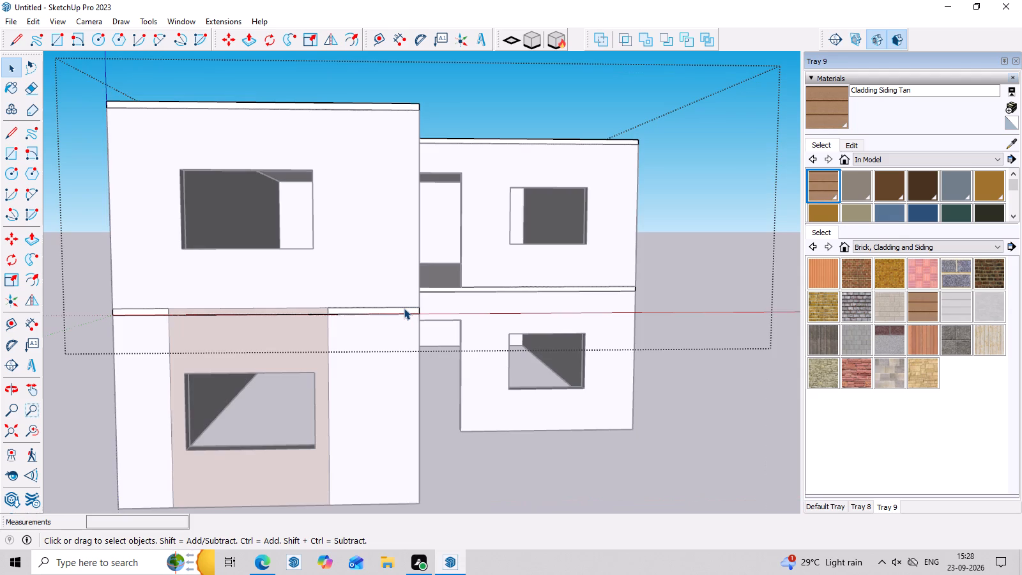
triple_click(404, 308)
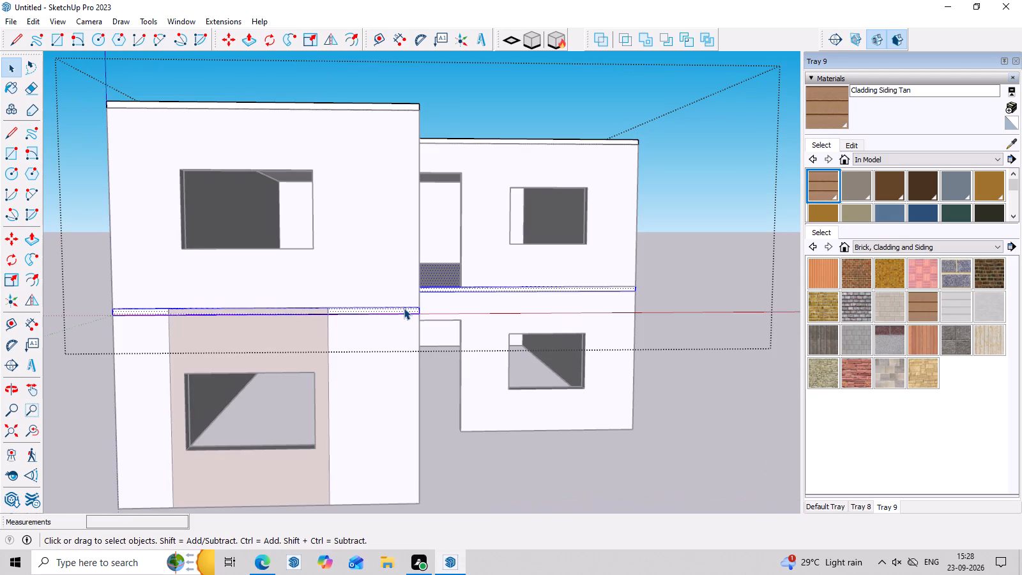
key("Delete")
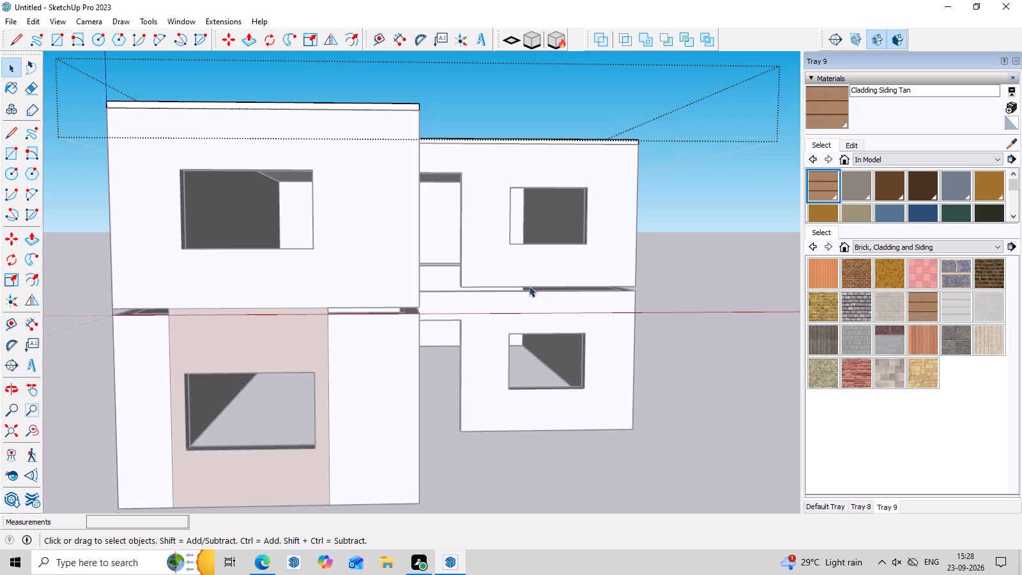
Examine the wall geometry and the gap between the two storeys from the front and side.
double_click(376, 261)
left_click(382, 267)
triple_click(382, 267)
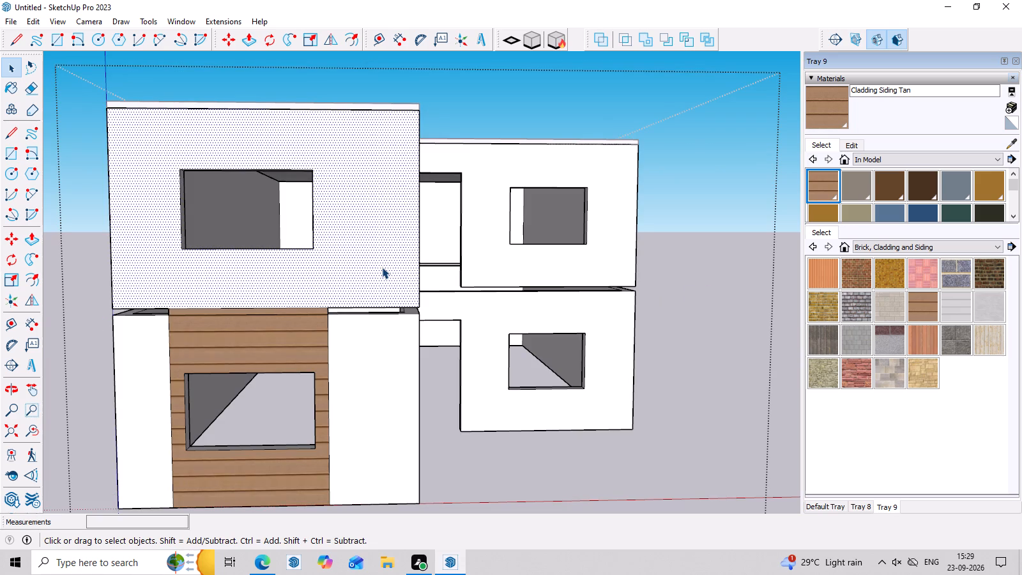
middle_click_drag(496, 314, 487, 362)
left_click(563, 290)
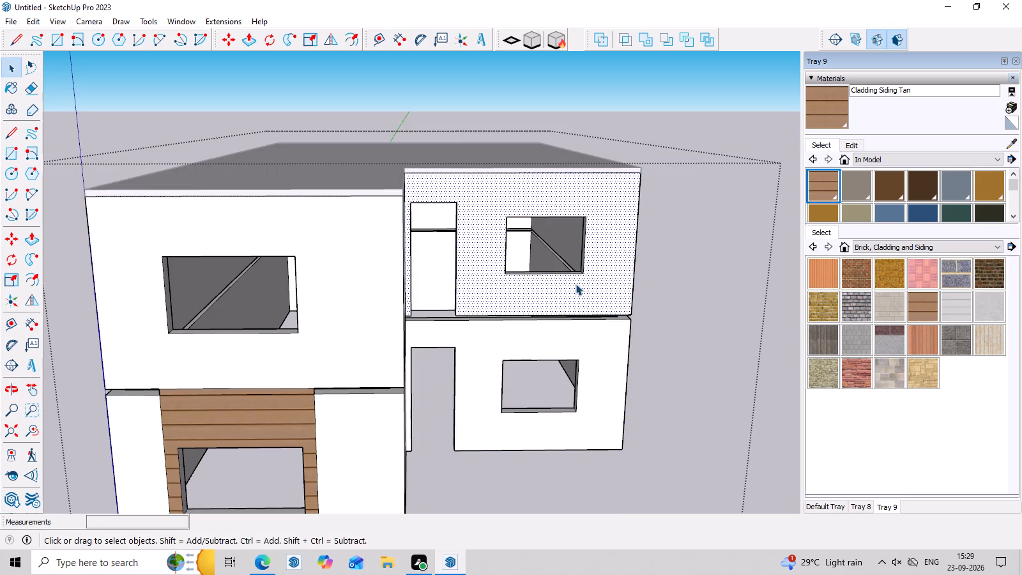
middle_click(576, 284)
triple_click(576, 284)
middle_click_drag(659, 319, 434, 300)
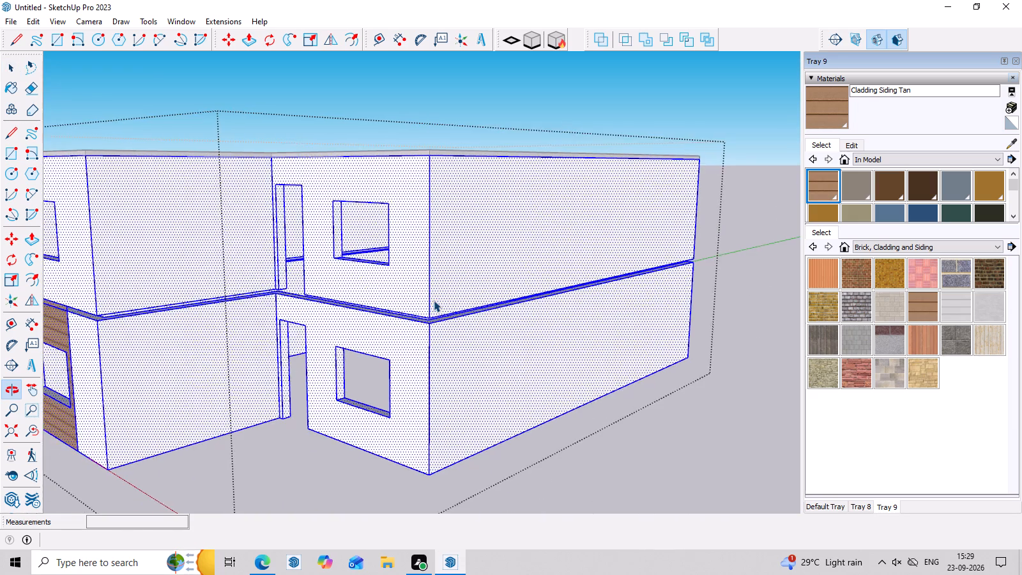
scroll(434, 300, "up", 3)
scroll(556, 321, "down", 6)
key("space")
middle_click_drag(568, 363, 673, 374)
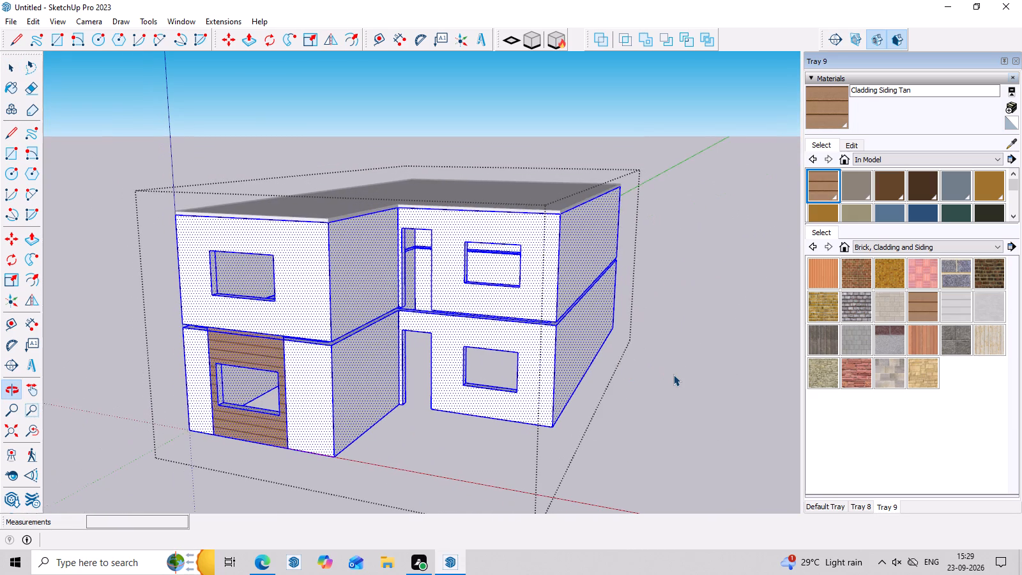
Undo the slab deletion, the tan cladding and the upper storey, back to the ground-floor walls with their roof slab.
key("ctrl+z")
key("ctrl+z")
key("ctrl+z")
key("ctrl+z")
key("ctrl+z")
key("ctrl+z")
key("ctrl+z")
key("ctrl+z")
key("ctrl+z")
key("ctrl+z")
key("ctrl+z")
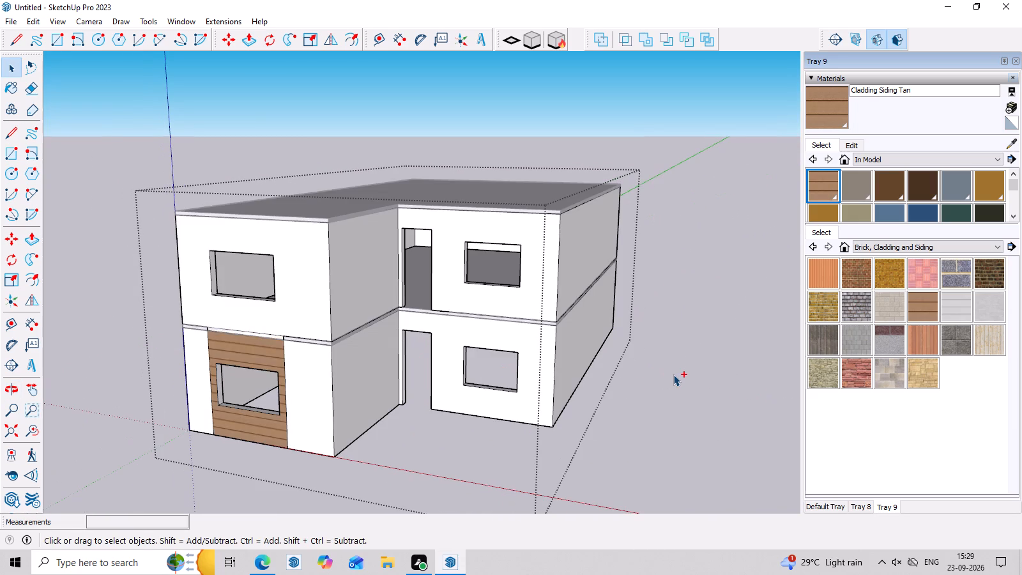
key("ctrl+z")
key("ctrl+z")
key("ctrl+z")
key("ctrl+z")
key("ctrl+z")
key("ctrl+z")
key("ctrl+z")
key("ctrl+z")
key("ctrl+z")
key("ctrl+z")
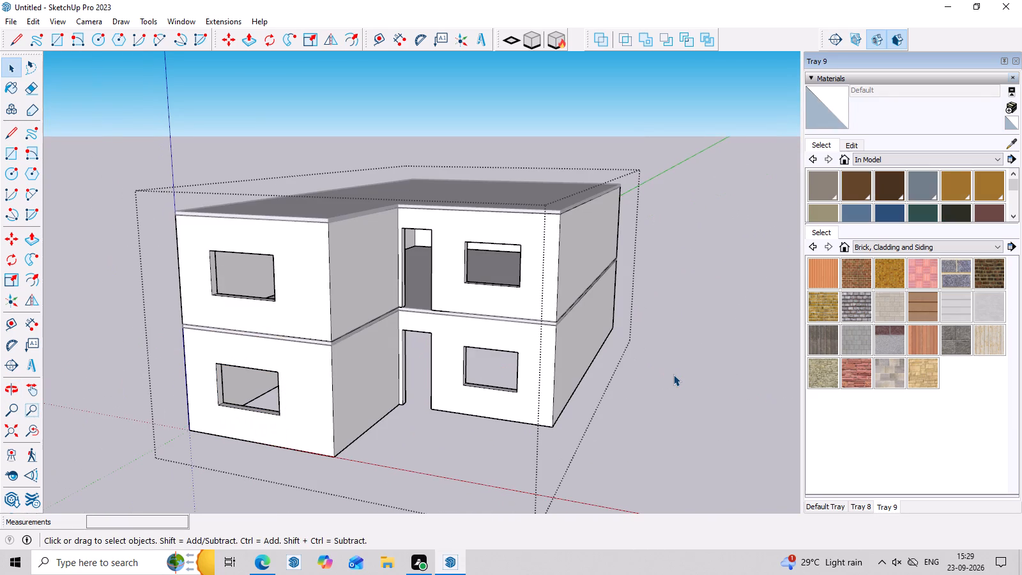
key("ctrl+z")
key("ctrl+z")
key("ctrl+z")
key("ctrl+z")
key("ctrl+z")
key("ctrl+z")
key("ctrl+z")
key("ctrl+z")
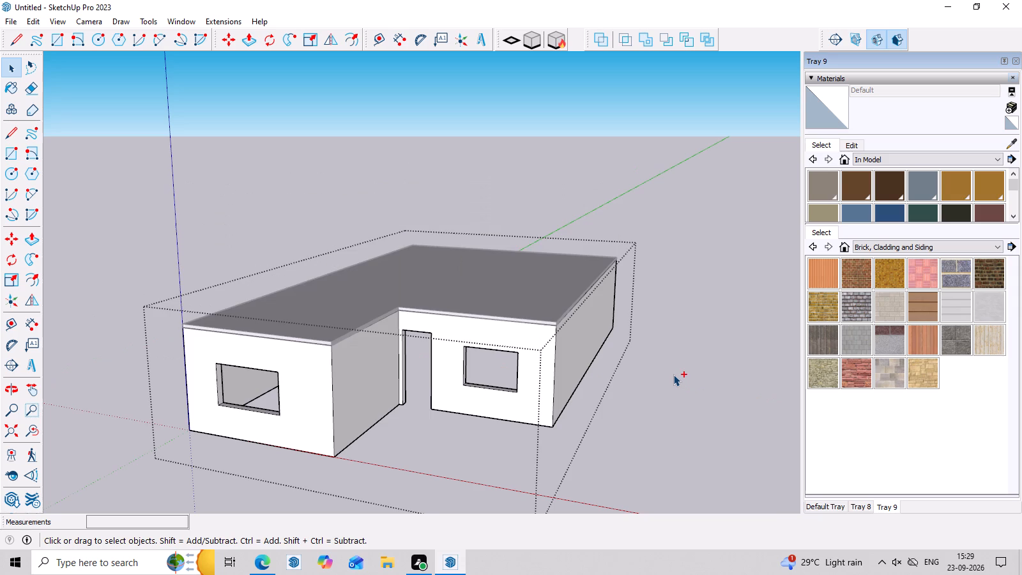
Open the roof slab group above the ground-floor walls and delete all of its connected geometry.
key("space")
double_click(312, 302)
scroll(328, 305, "up", 1)
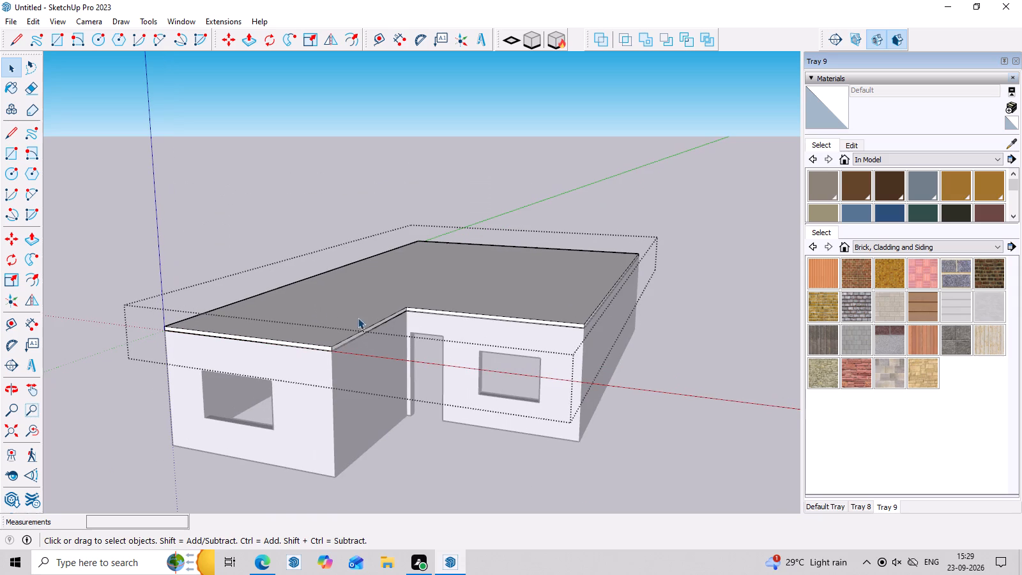
double_click(559, 297)
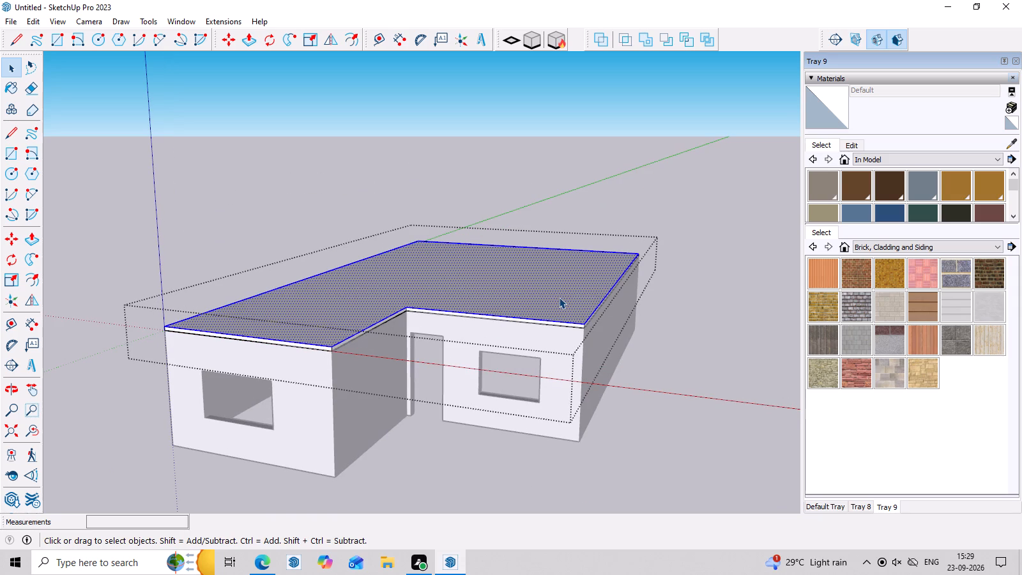
left_click(559, 297)
triple_click(559, 297)
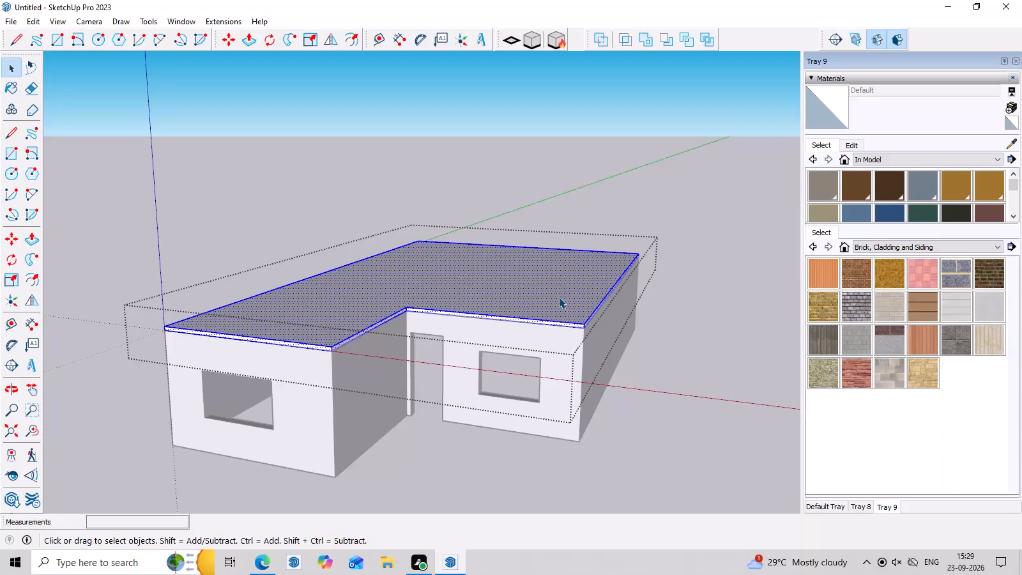
key("Delete")
middle_click_drag(471, 359, 573, 362)
key("space")
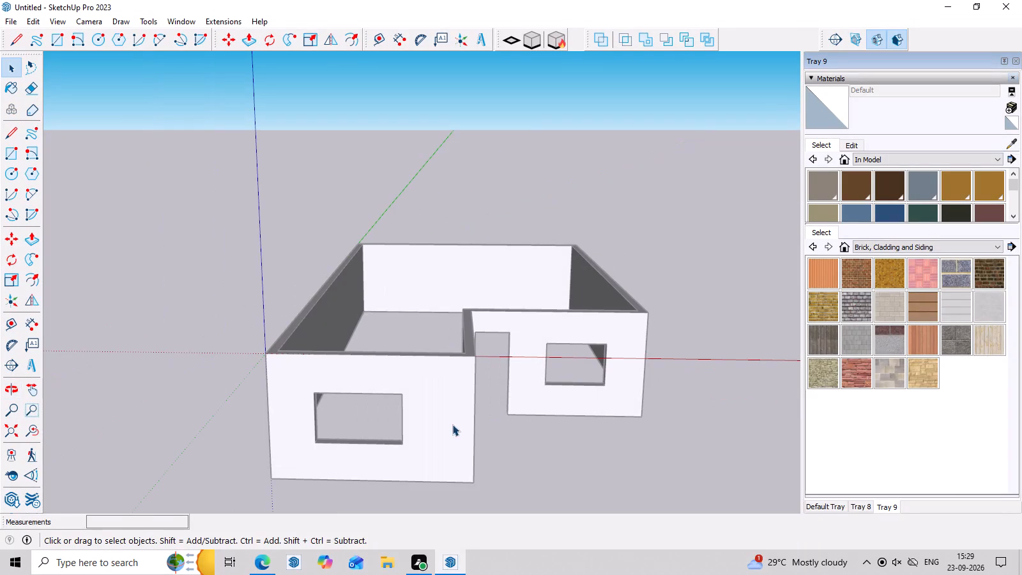
left_click(653, 212)
Copy the ground-floor wall group 10' straight up so it sits directly on the existing walls.
triple_click(423, 444)
left_click(423, 444)
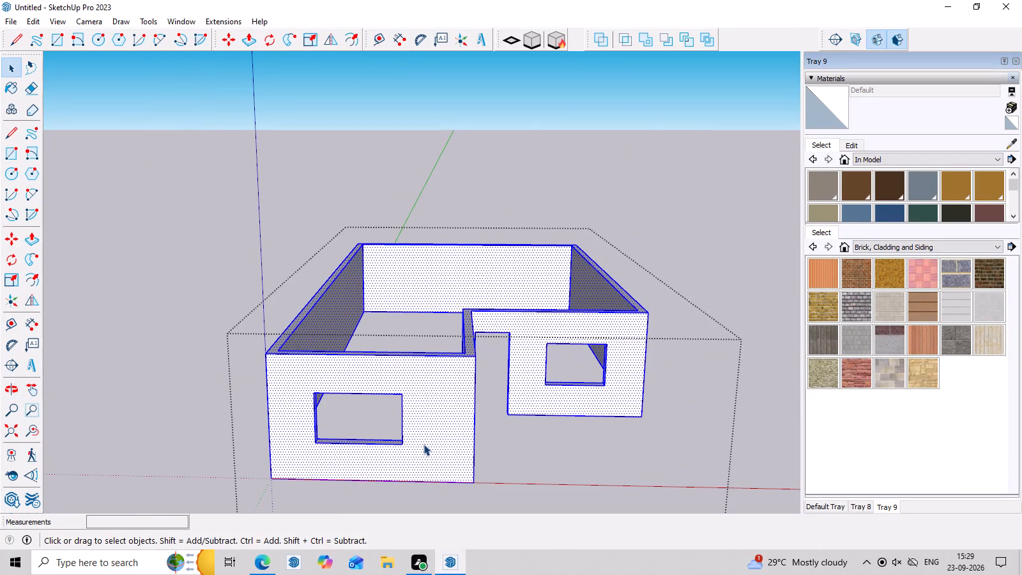
right_click(423, 444)
left_click(722, 220)
left_click(418, 461)
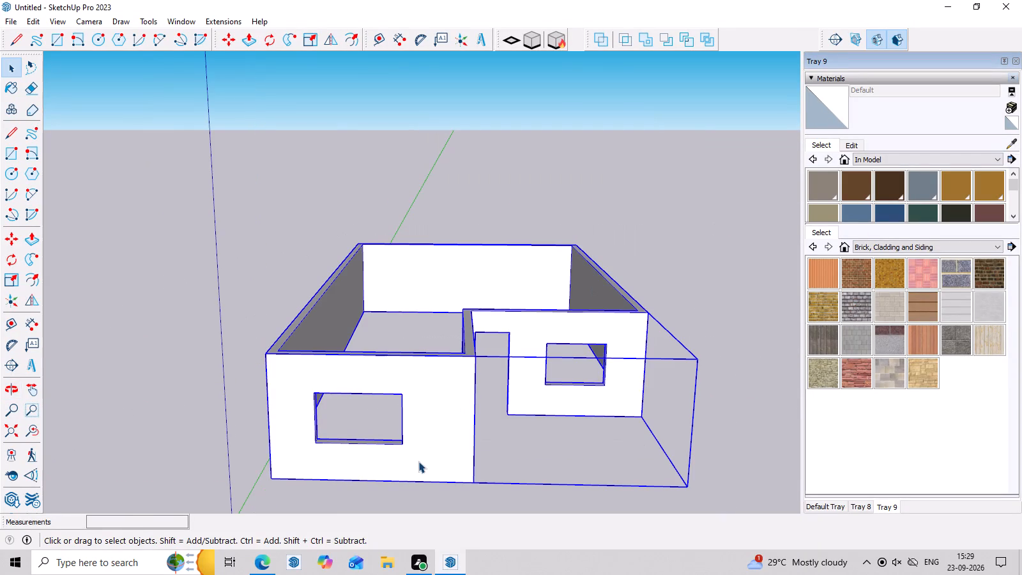
key("m")
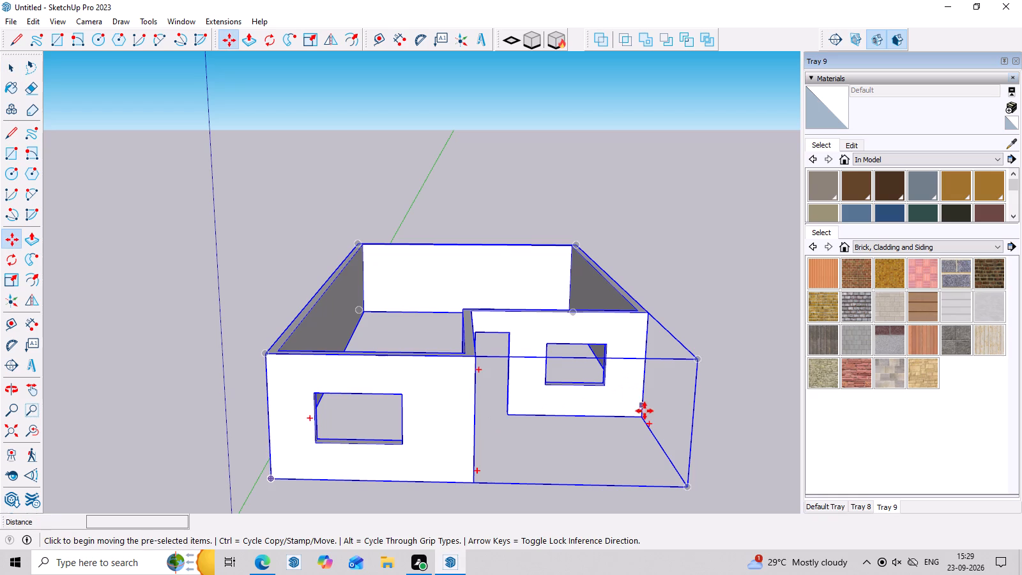
left_click(639, 417)
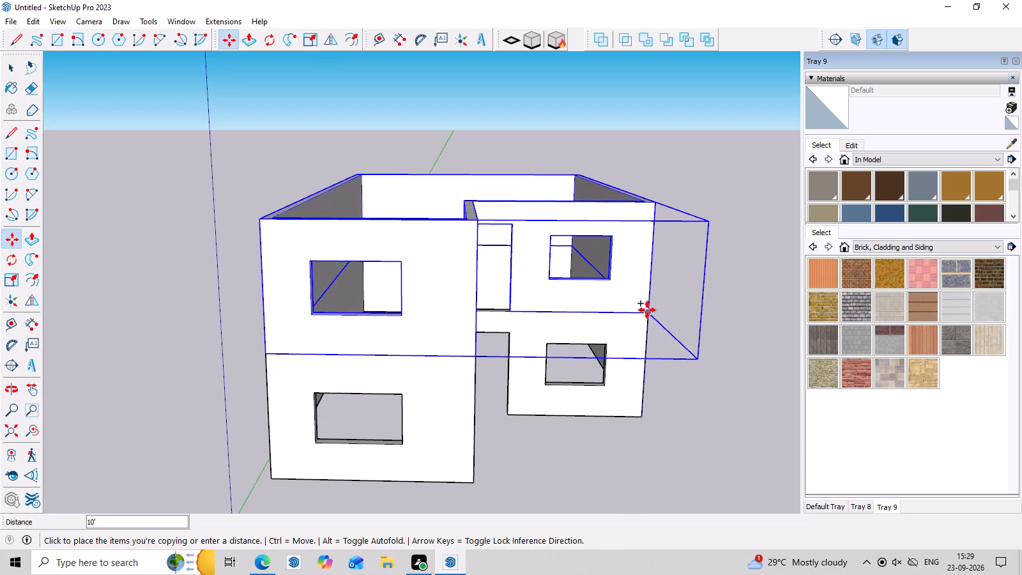
left_click(647, 310)
middle_click_drag(551, 477, 586, 494)
scroll(539, 459, "down", 1)
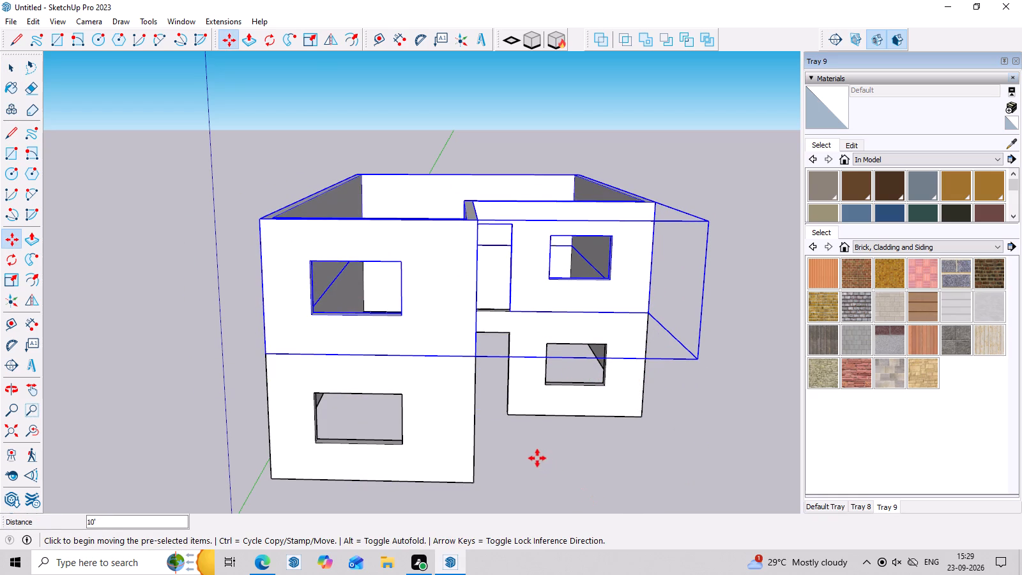
key("space")
left_click(654, 408)
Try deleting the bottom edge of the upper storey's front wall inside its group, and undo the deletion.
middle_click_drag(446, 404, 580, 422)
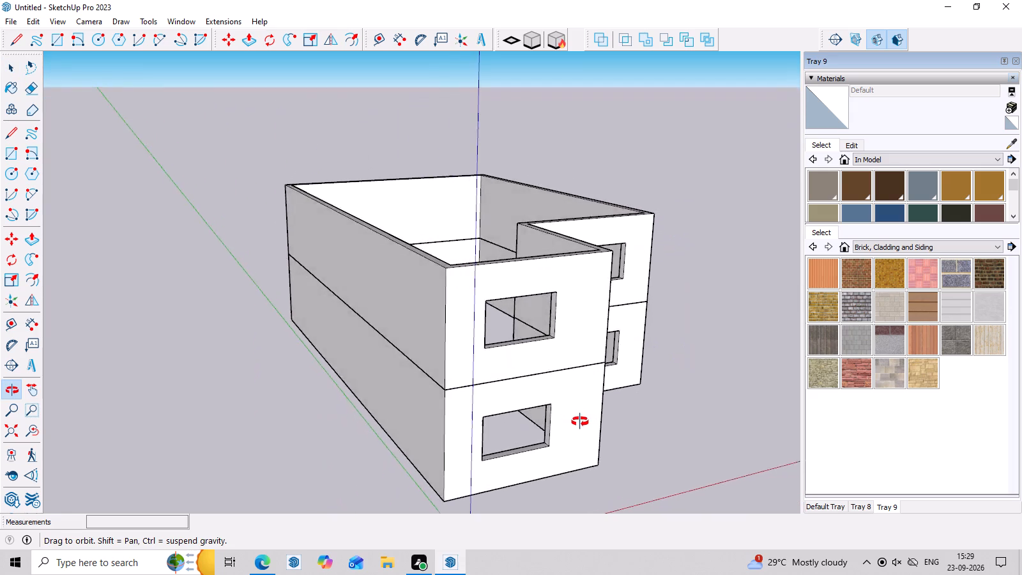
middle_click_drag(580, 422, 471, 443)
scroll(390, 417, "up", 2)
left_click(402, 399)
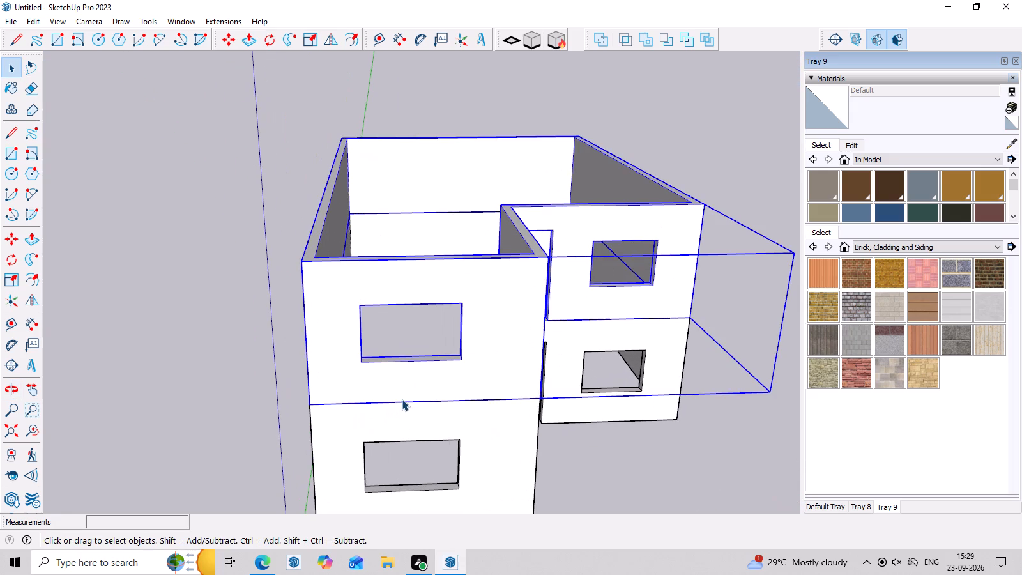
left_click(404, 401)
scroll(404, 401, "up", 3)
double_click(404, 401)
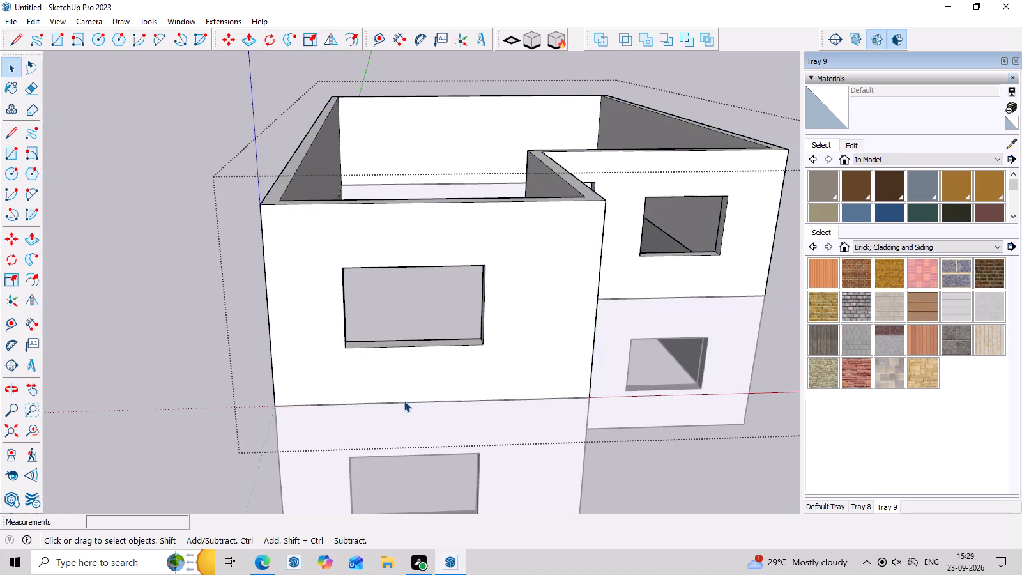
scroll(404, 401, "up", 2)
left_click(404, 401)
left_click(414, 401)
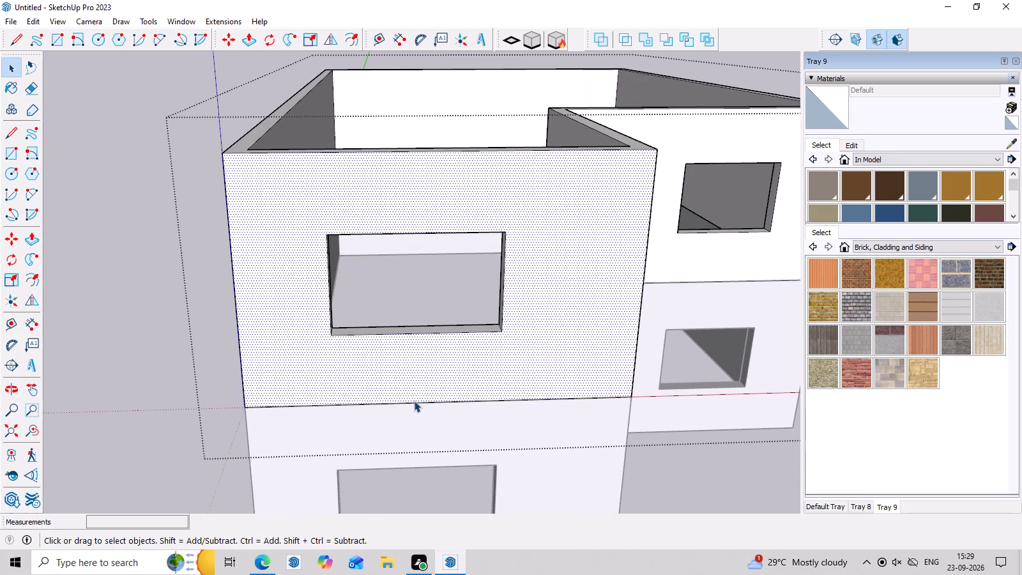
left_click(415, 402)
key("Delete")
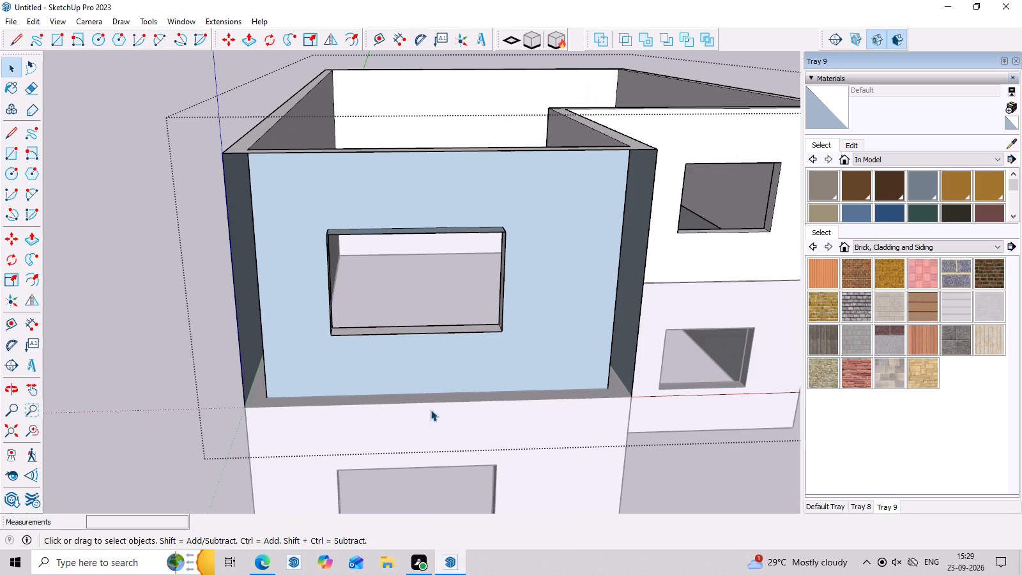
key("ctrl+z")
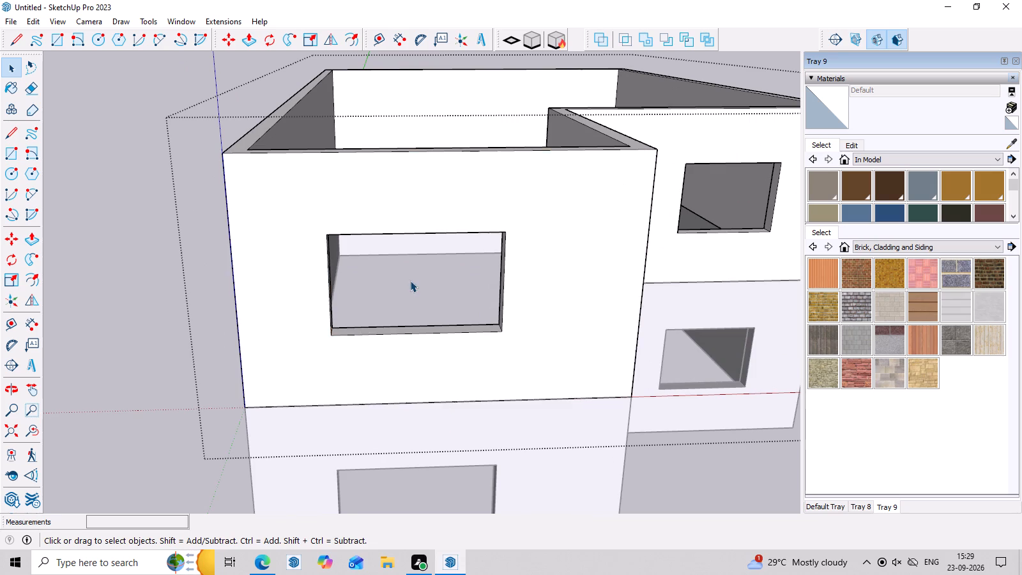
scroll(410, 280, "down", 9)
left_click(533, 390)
Examine the stacked storeys and the seam line between them from the front and from above.
scroll(577, 401, "up", 3)
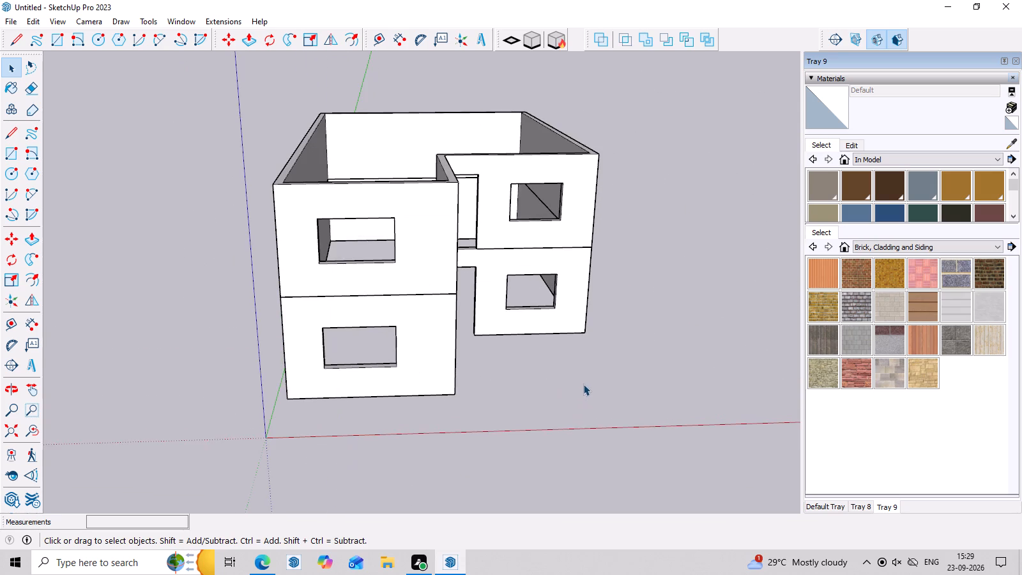
scroll(583, 383, "down", 3)
middle_click_drag(578, 372, 567, 273)
scroll(415, 242, "up", 6)
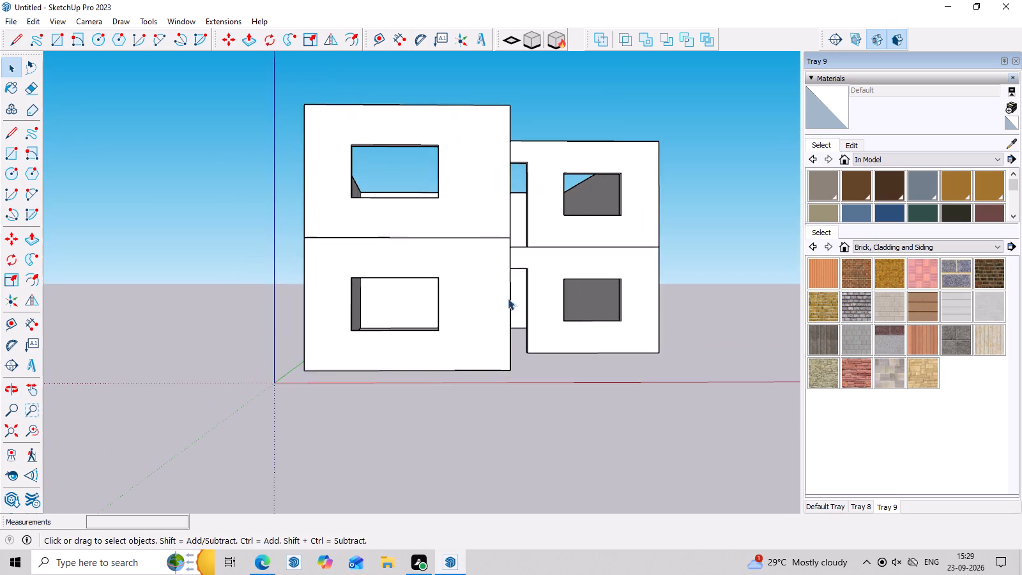
scroll(639, 319, "up", 3)
middle_click_drag(625, 344, 623, 384)
scroll(396, 382, "down", 3)
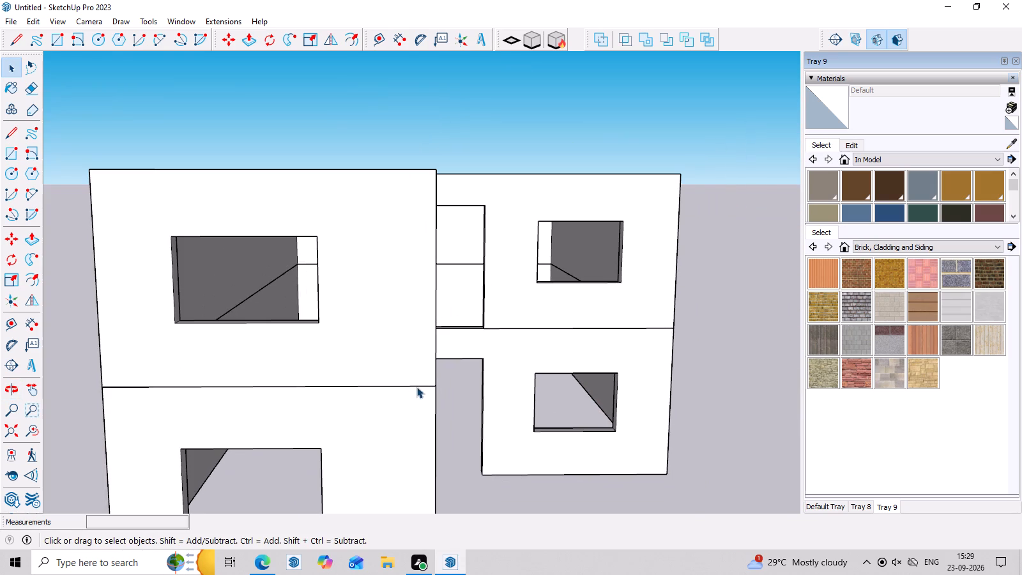
scroll(372, 393, "down", 7)
middle_click_drag(527, 445, 540, 445)
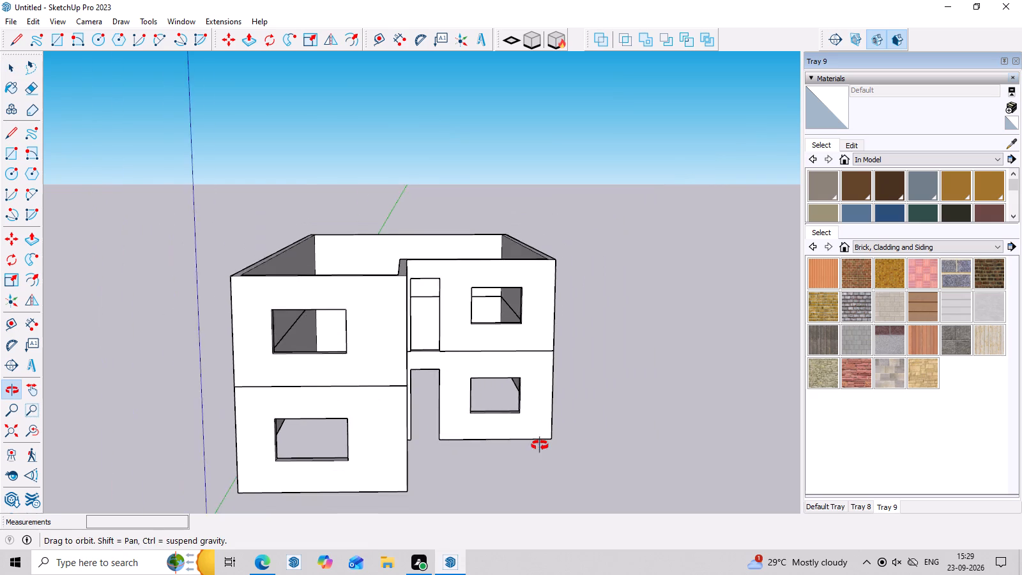
middle_click_drag(540, 445, 548, 441)
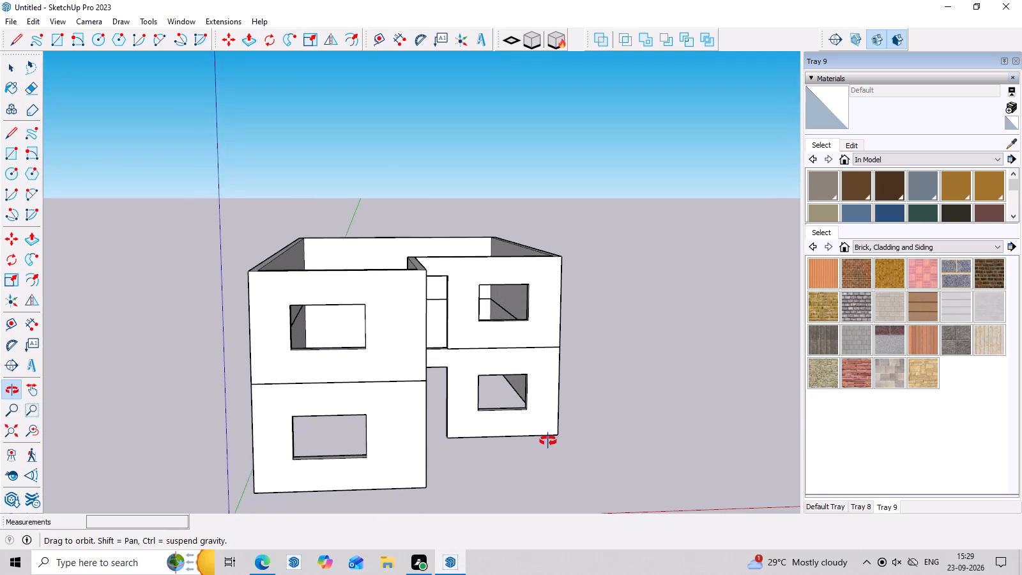
middle_click_drag(548, 441, 548, 436)
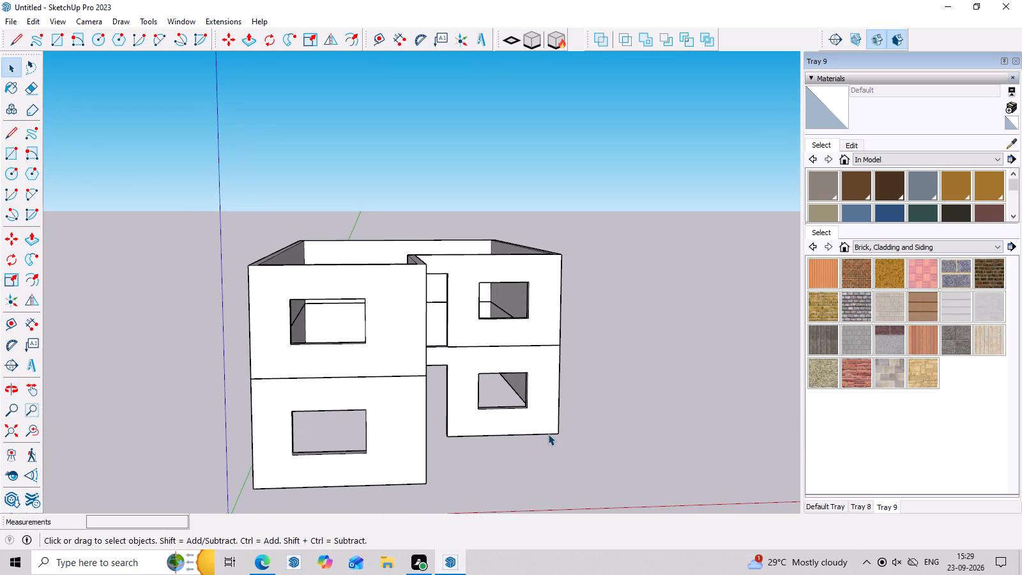
scroll(235, 380, "up", 3)
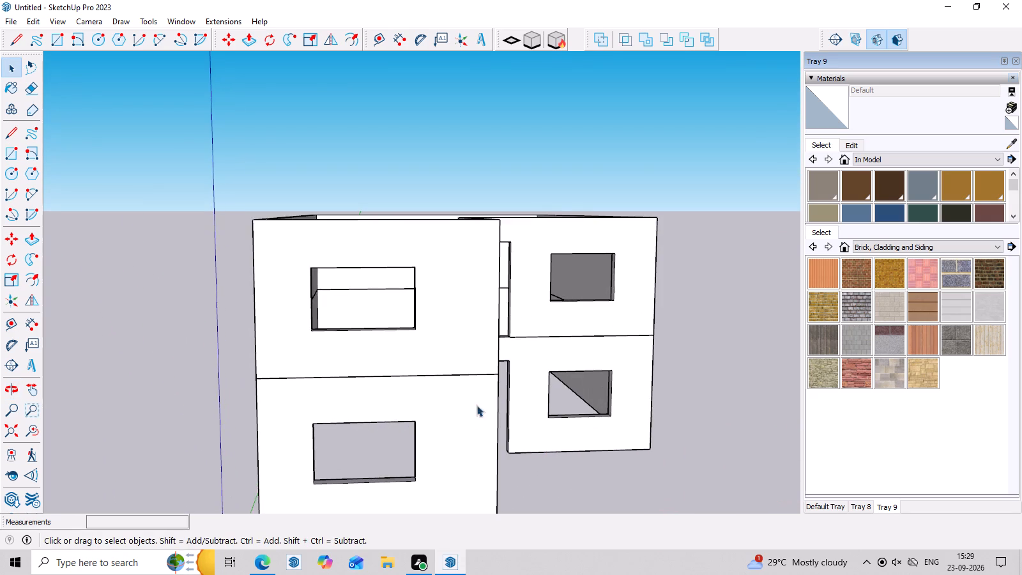
scroll(492, 391, "down", 3)
middle_click_drag(521, 420, 521, 446)
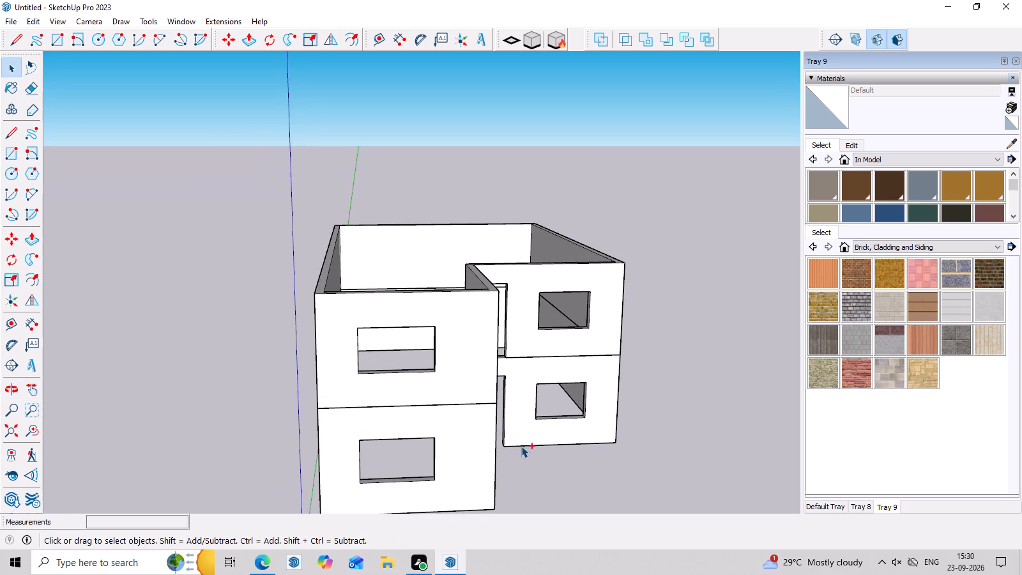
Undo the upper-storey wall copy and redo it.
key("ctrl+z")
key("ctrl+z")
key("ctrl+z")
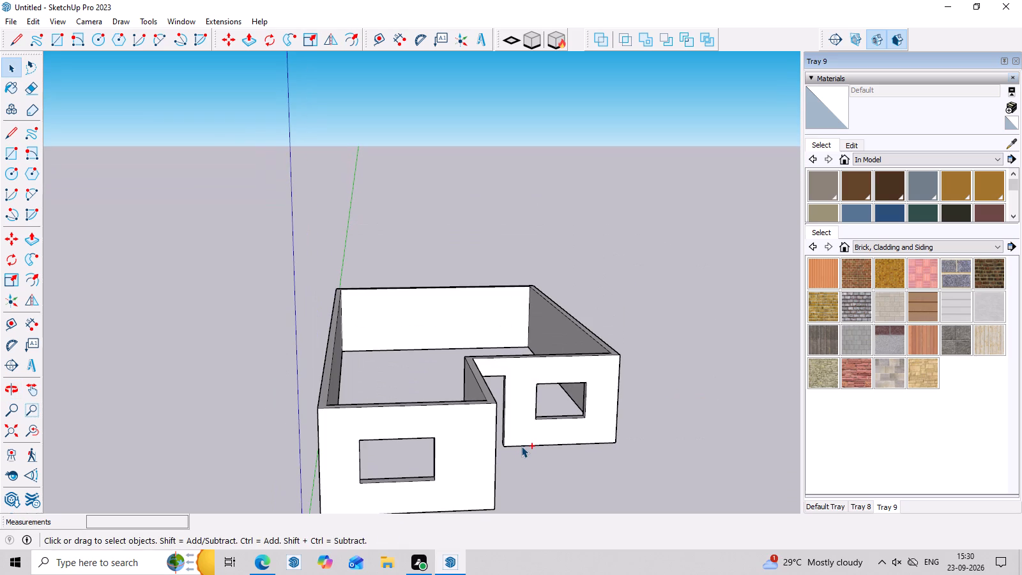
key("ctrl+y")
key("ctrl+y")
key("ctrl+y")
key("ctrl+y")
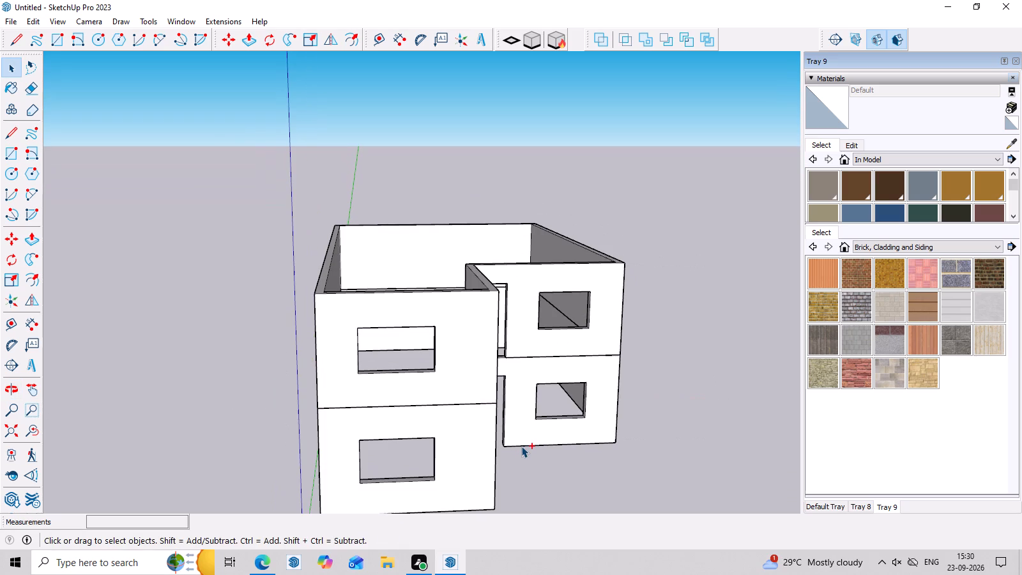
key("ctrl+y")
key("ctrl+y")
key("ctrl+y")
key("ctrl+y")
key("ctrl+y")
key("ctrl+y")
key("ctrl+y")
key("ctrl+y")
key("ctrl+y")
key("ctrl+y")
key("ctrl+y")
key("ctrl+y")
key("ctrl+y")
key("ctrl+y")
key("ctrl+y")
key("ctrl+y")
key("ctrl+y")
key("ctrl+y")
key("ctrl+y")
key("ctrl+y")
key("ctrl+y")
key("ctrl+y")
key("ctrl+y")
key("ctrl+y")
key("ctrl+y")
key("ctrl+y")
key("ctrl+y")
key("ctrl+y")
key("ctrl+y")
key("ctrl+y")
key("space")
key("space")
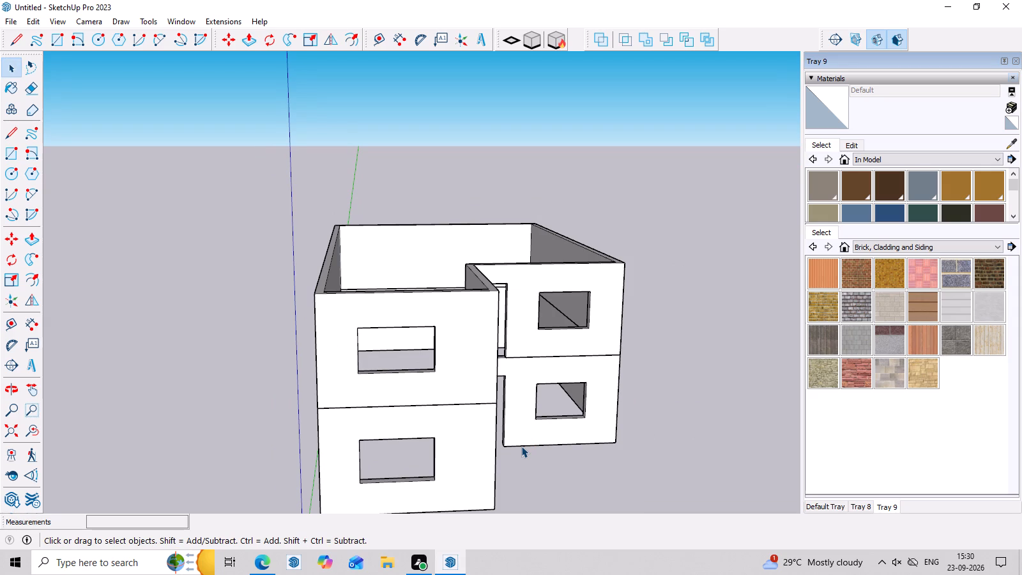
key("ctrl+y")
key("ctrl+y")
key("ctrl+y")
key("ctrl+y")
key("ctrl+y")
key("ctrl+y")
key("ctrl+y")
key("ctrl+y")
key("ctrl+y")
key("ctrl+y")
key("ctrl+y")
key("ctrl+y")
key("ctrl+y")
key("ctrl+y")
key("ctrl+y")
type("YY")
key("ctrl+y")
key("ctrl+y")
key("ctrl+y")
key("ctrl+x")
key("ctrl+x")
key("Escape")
Undo the upper-storey wall copy and close the ground-floor wall group.
key("ctrl+z")
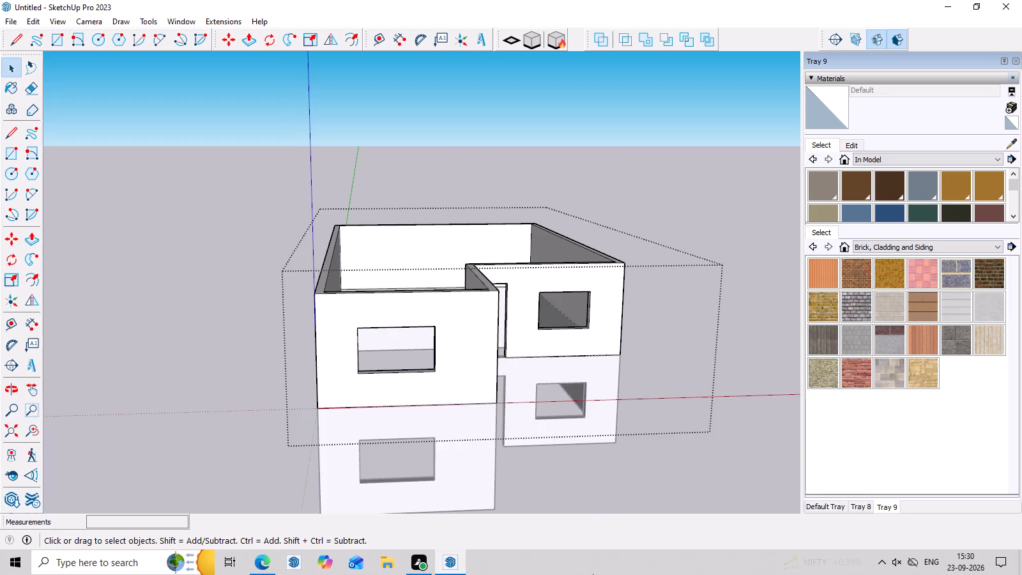
key("ctrl+z")
key("ctrl+z")
key("ctrl+z")
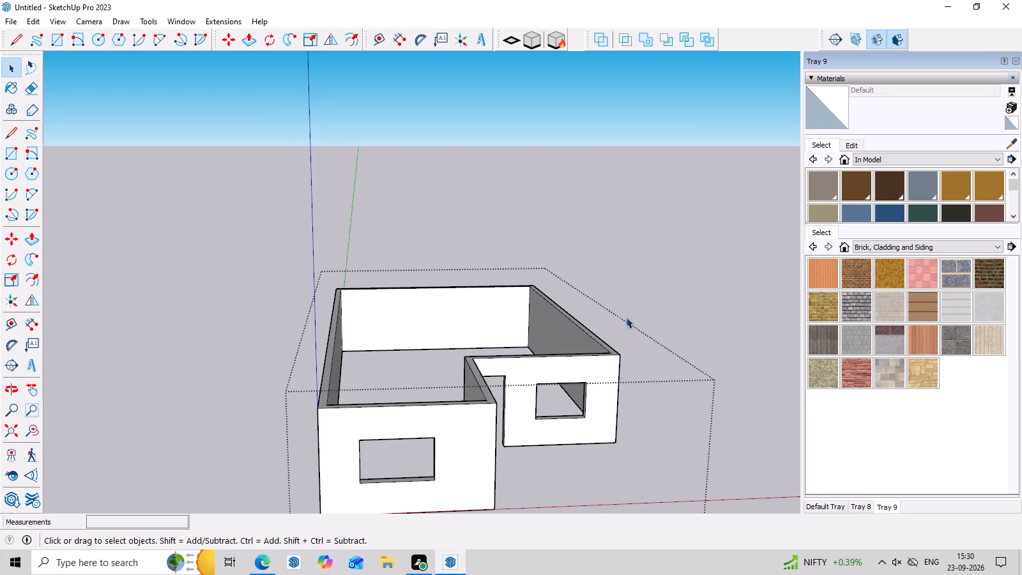
key("space")
left_click(655, 278)
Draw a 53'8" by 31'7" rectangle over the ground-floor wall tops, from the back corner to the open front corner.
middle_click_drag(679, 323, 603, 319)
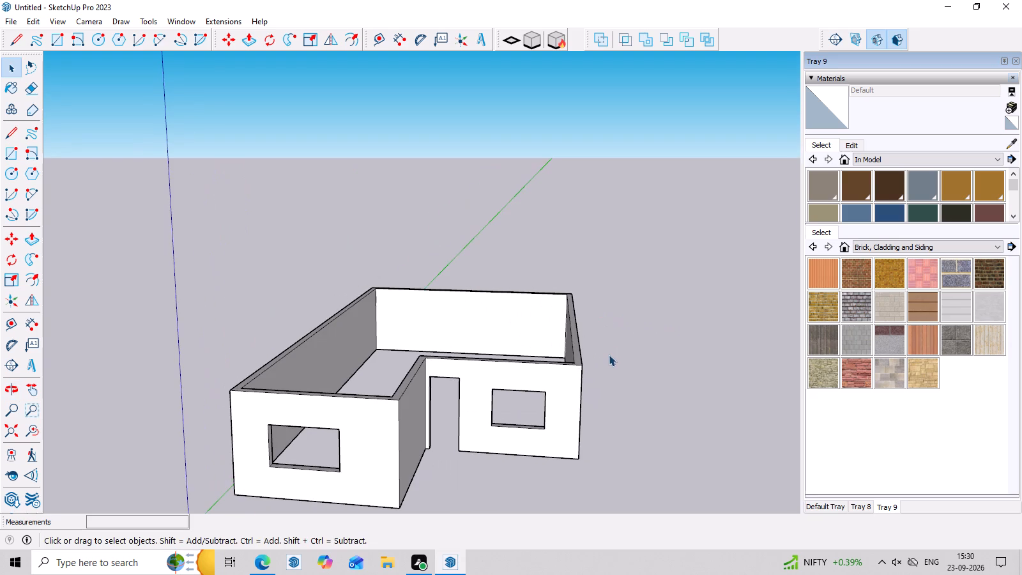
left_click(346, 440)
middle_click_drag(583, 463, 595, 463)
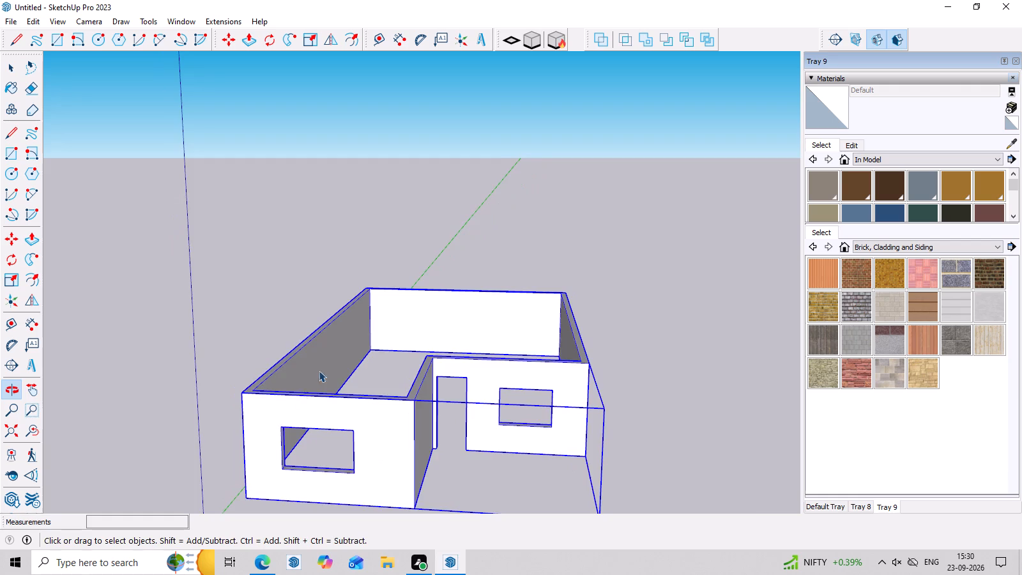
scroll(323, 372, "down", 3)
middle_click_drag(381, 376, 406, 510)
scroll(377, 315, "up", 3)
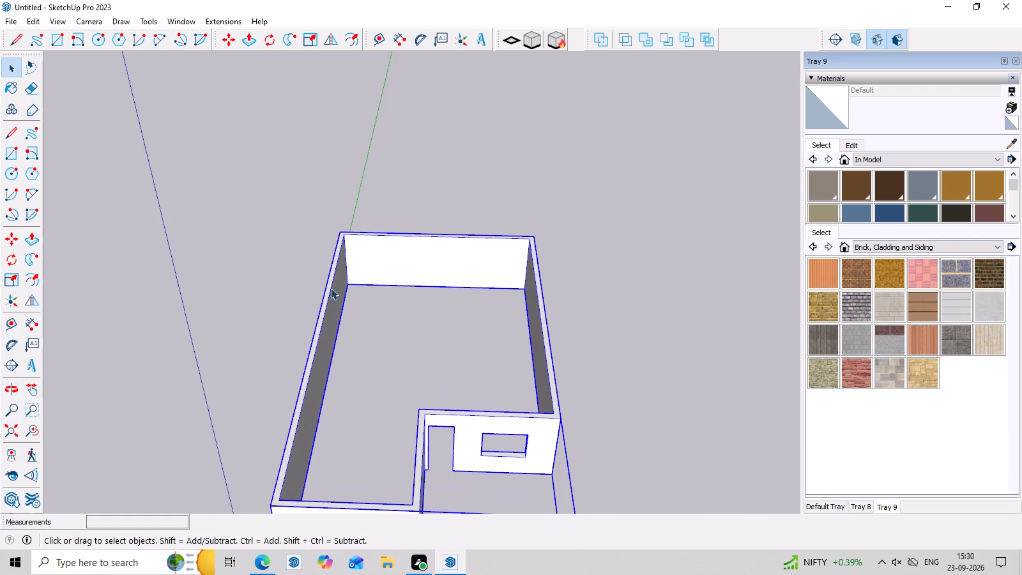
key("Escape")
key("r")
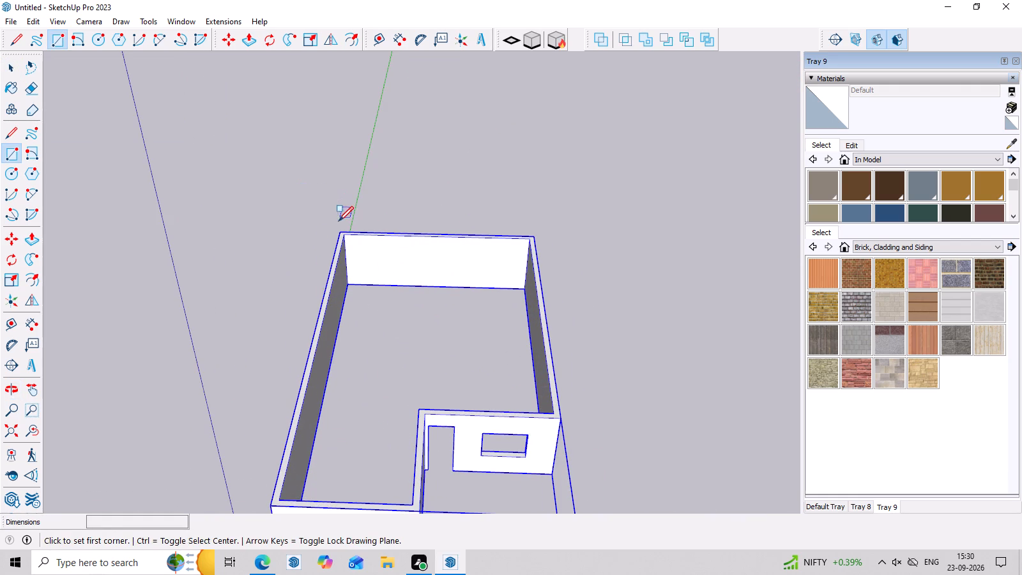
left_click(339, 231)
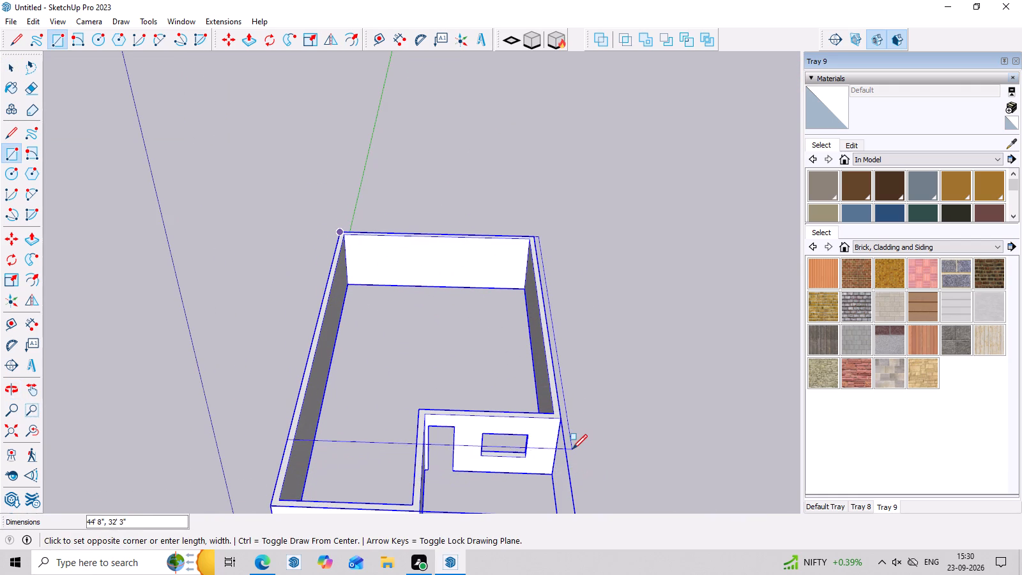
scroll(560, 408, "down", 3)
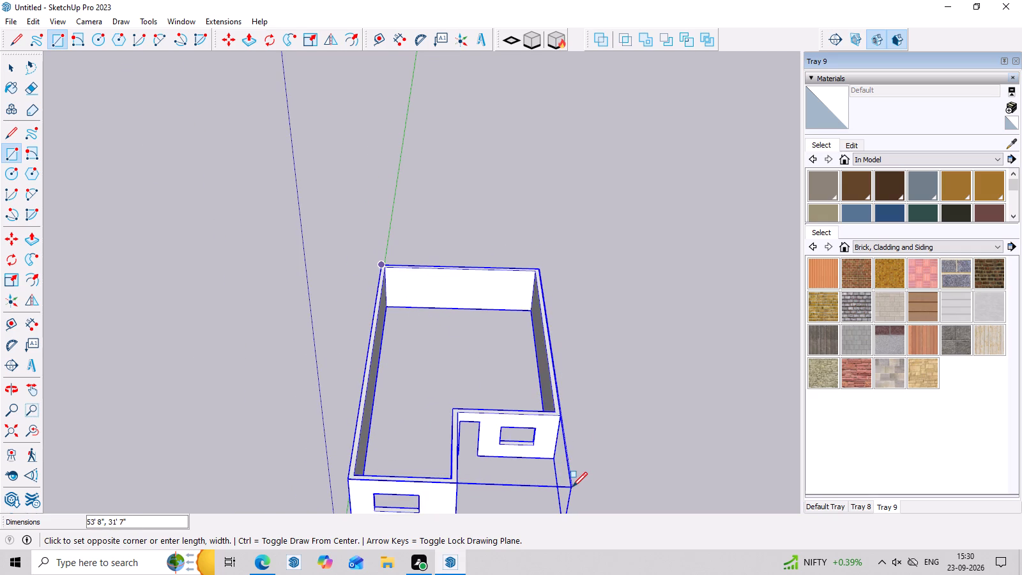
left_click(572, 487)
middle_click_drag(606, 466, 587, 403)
Examine how the rectangle fits the wall tops and overhangs the recessed entrance, from above and from the side.
key("space")
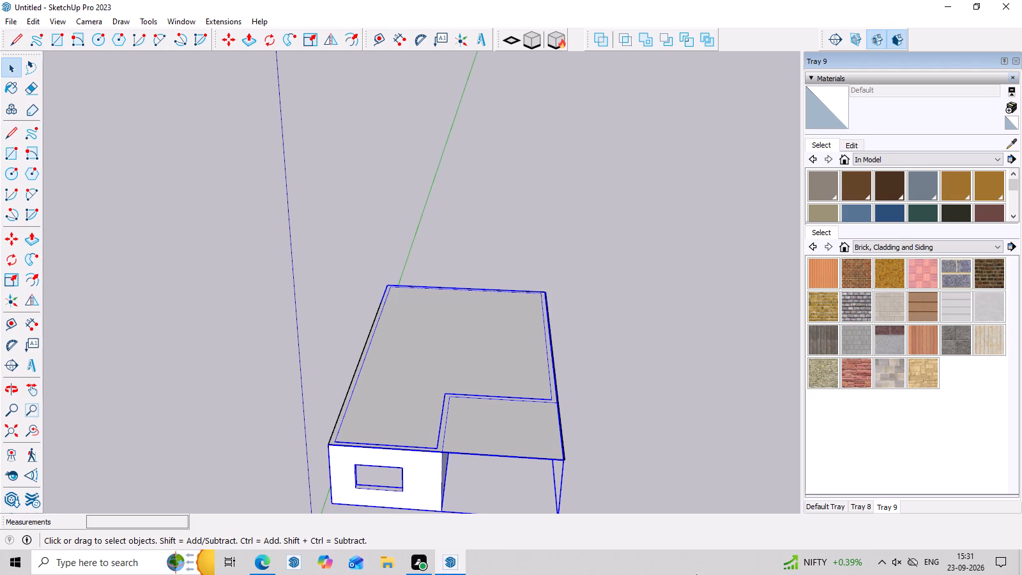
middle_click_drag(555, 277, 557, 397)
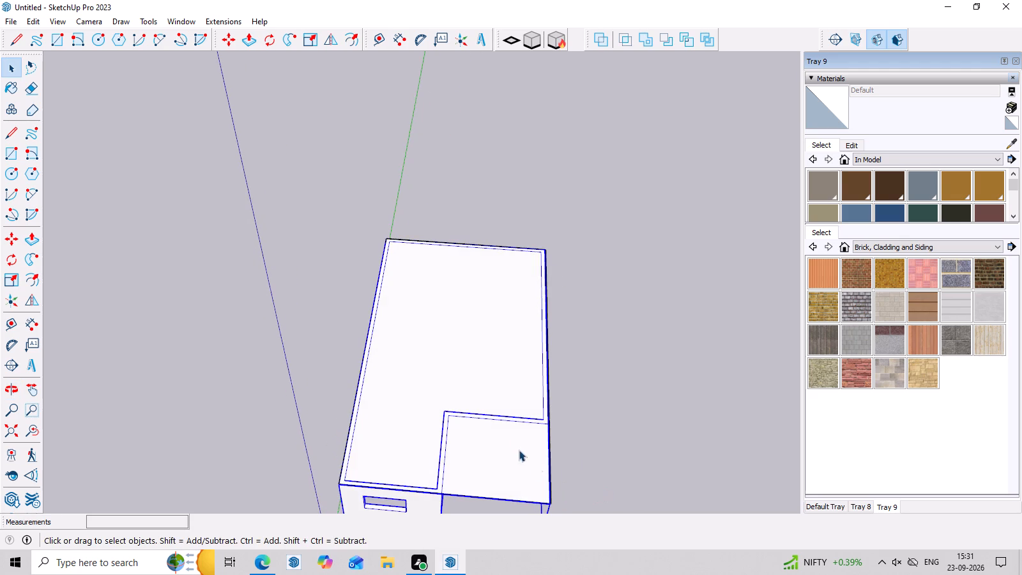
scroll(515, 427, "up", 3)
scroll(634, 410, "up", 2)
middle_click_drag(643, 391, 506, 147)
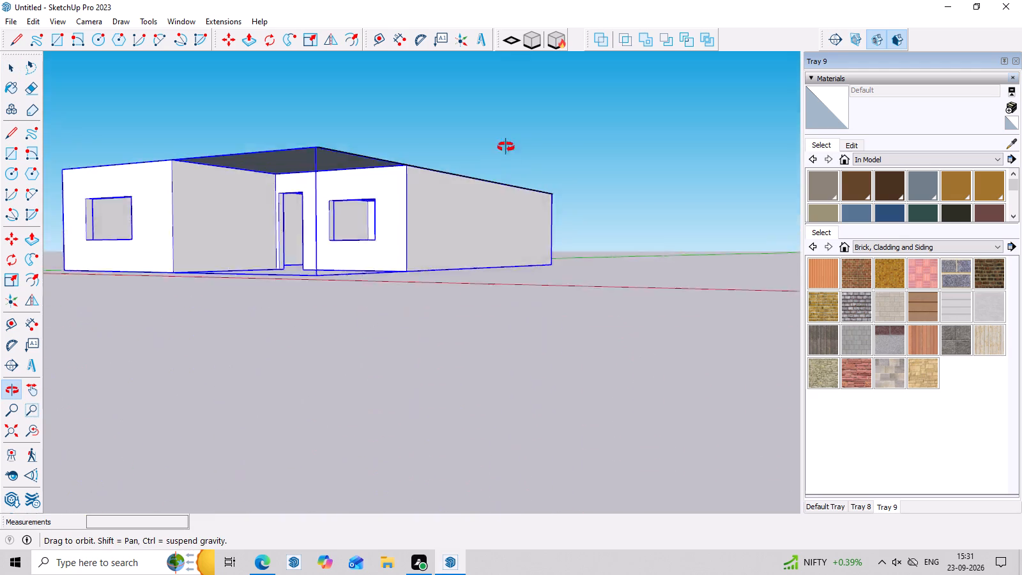
middle_click_drag(506, 147, 400, 433)
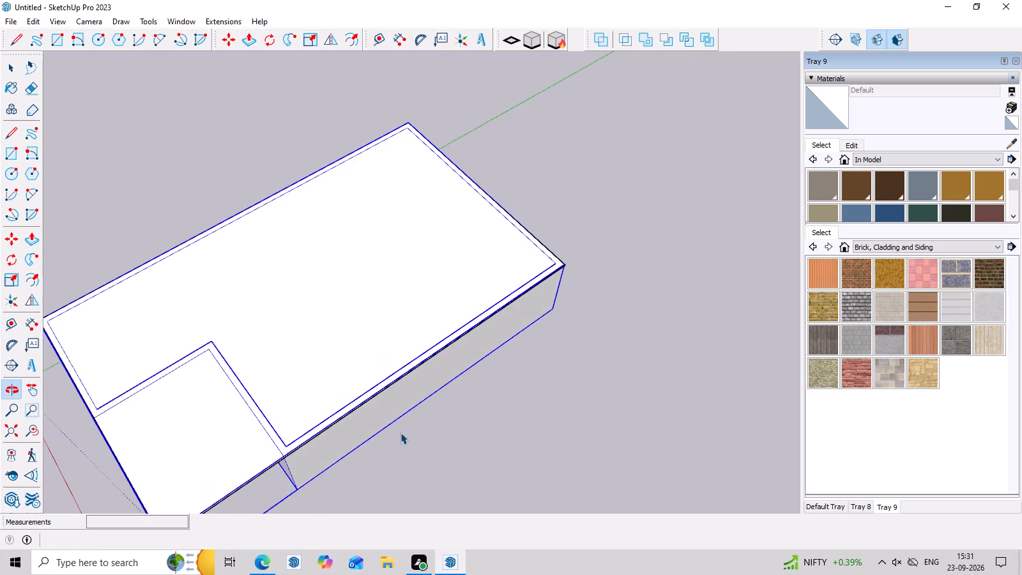
scroll(270, 431, "up", 7)
middle_click_drag(467, 453, 576, 348)
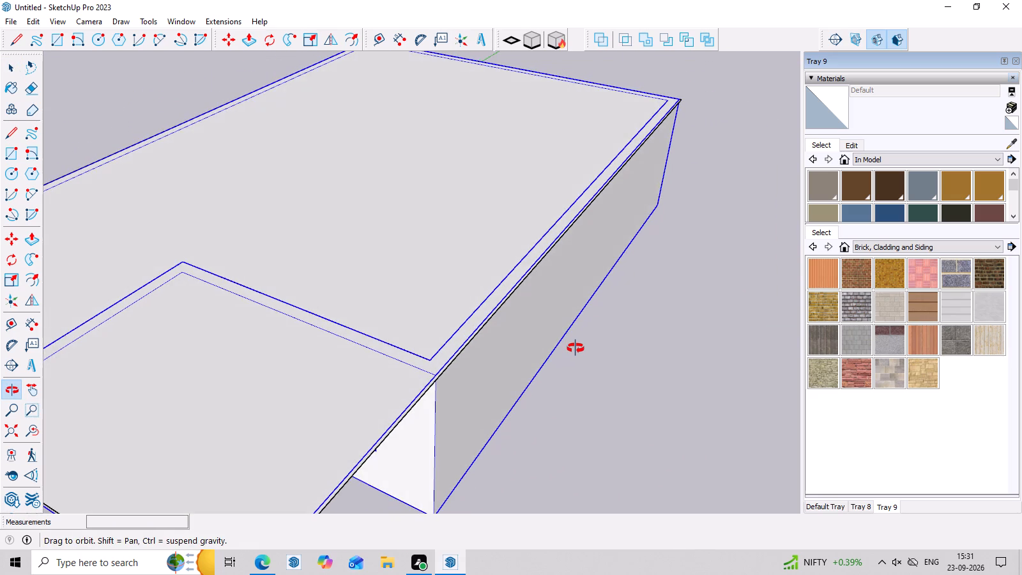
middle_click_drag(576, 348, 600, 257)
scroll(271, 321, "up", 4)
scroll(335, 351, "up", 2)
middle_click_drag(339, 351, 374, 377)
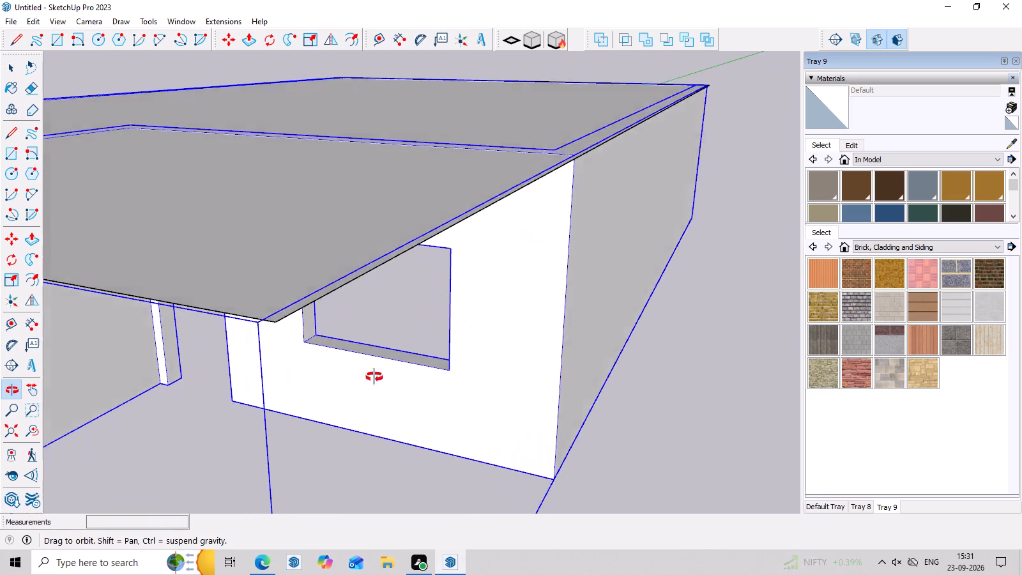
middle_click_drag(374, 377, 391, 391)
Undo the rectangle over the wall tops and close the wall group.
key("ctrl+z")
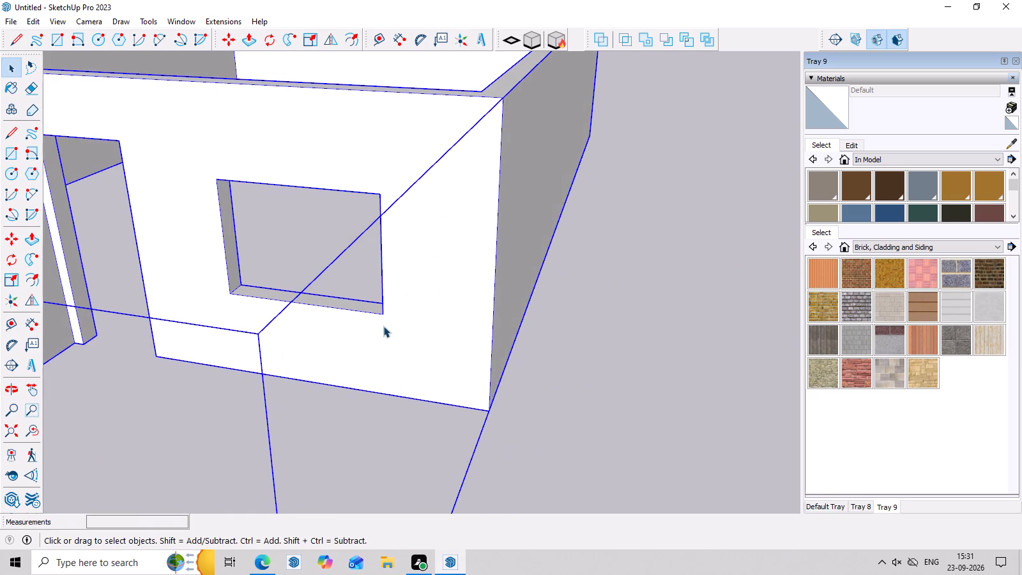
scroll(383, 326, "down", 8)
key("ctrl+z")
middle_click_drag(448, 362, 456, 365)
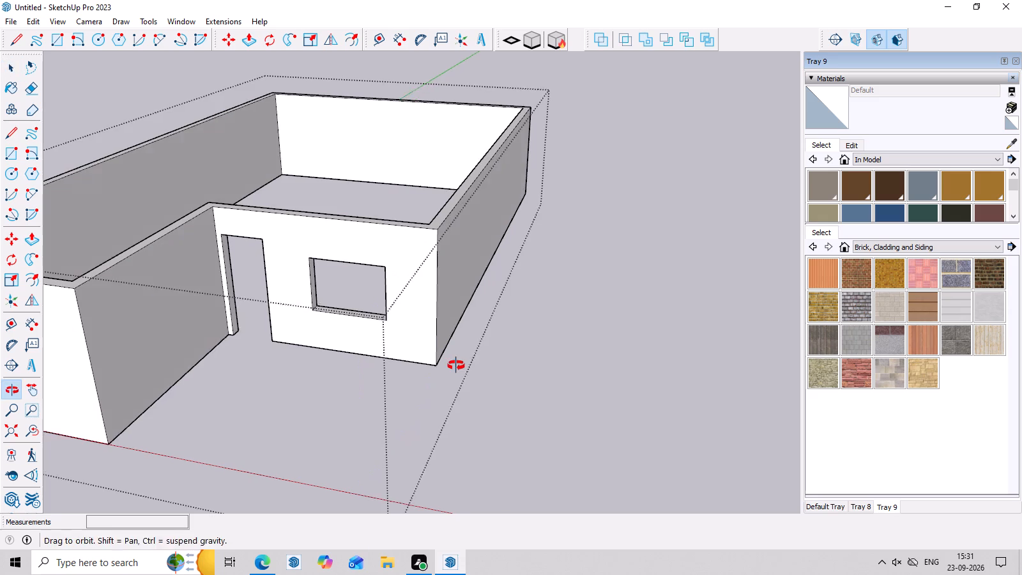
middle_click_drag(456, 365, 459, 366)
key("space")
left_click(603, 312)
Draw a 53'9" by 31'6" rectangle on top of the ground-floor walls, aligned to their outer corners.
scroll(604, 312, "down", 5)
middle_click_drag(596, 344, 637, 463)
scroll(177, 121, "up", 3)
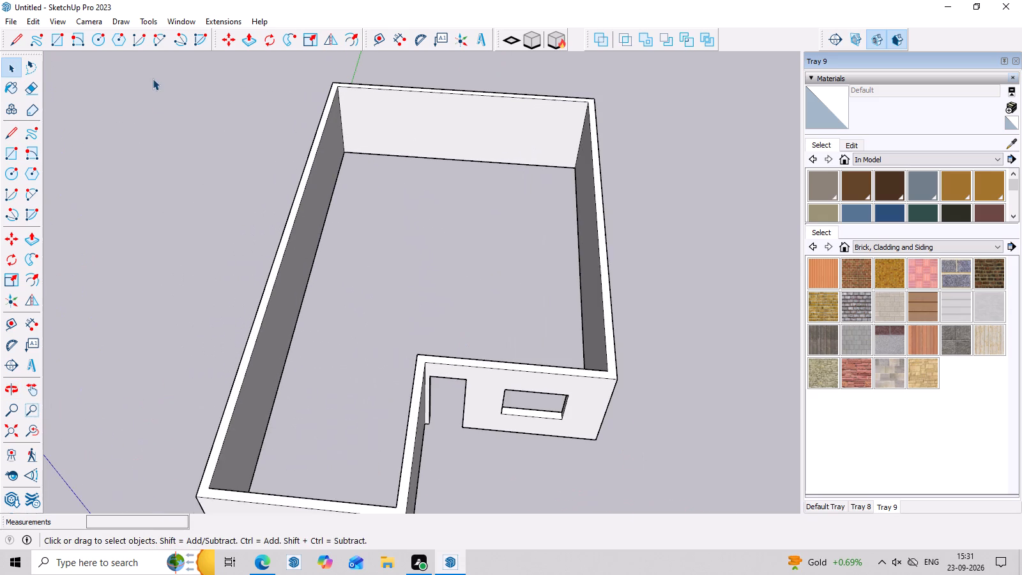
scroll(404, 188, "down", 7)
middle_click_drag(443, 242, 454, 252)
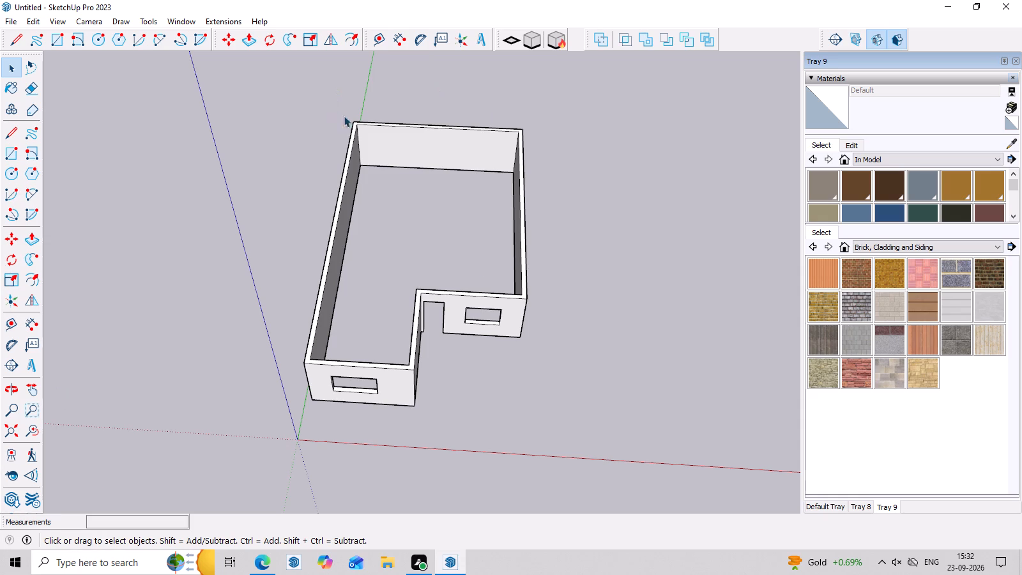
key("r")
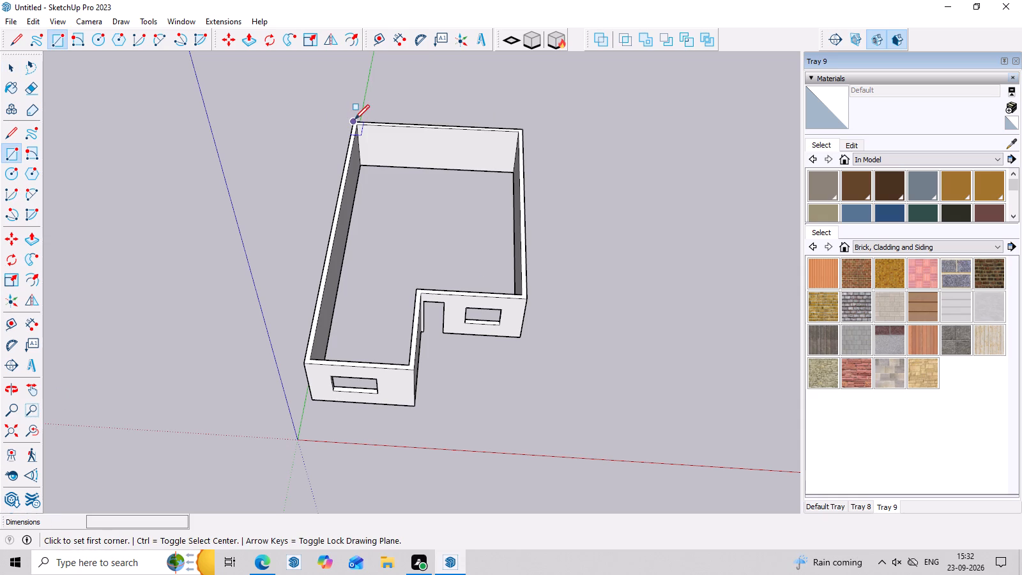
left_click(355, 119)
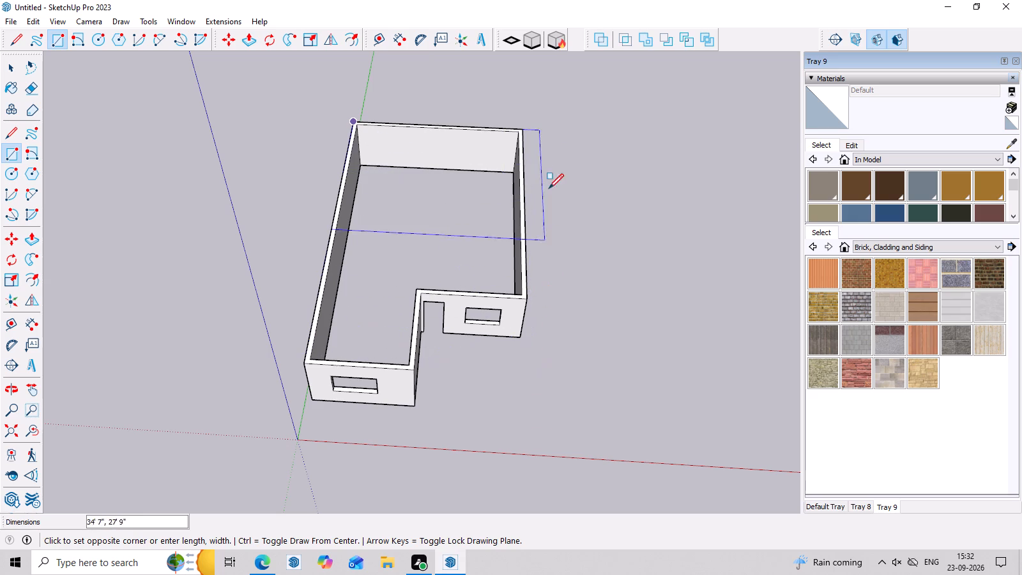
scroll(524, 132, "up", 3)
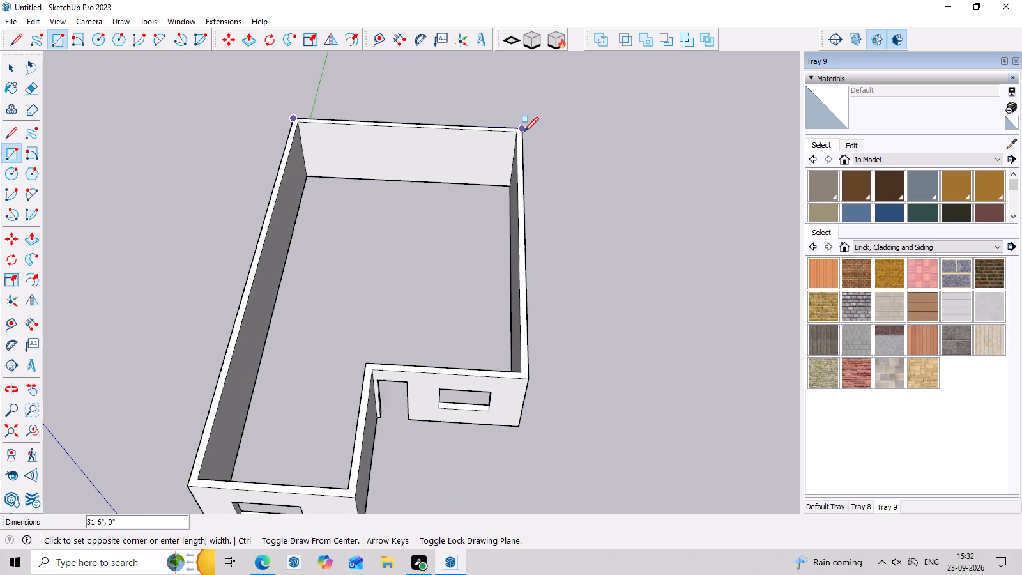
left_click(523, 127)
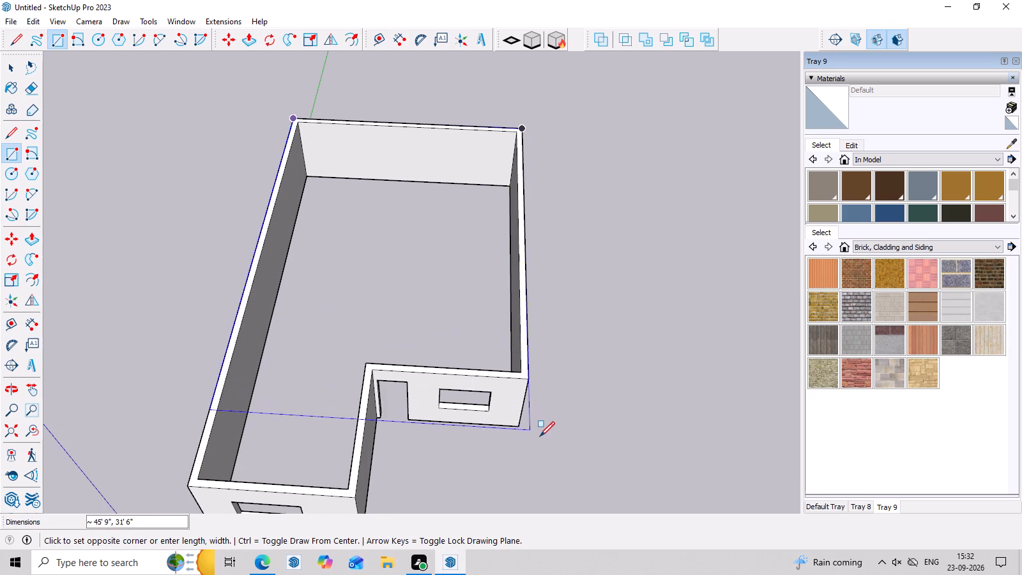
scroll(540, 439, "down", 2)
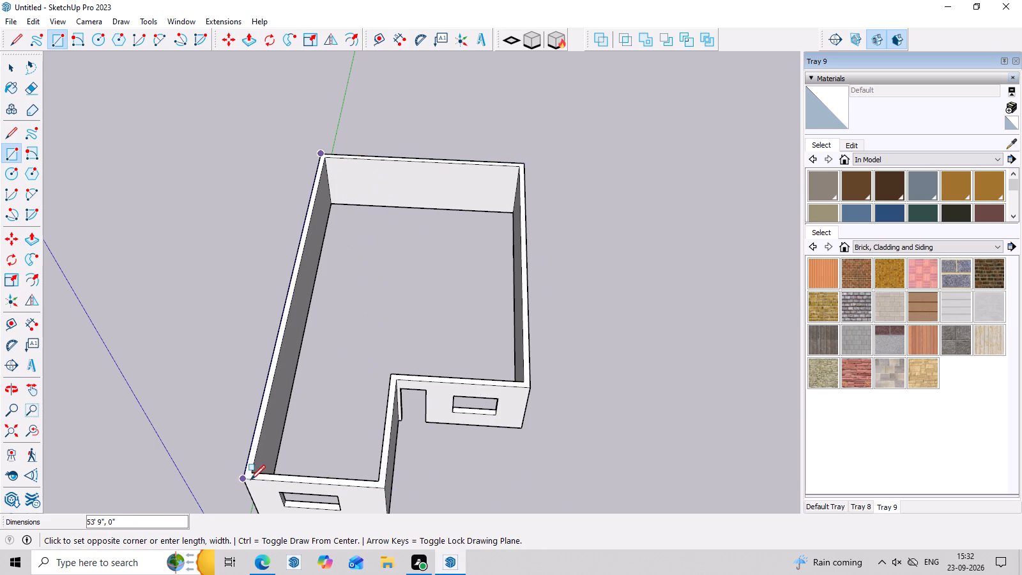
left_click(535, 499)
middle_click_drag(554, 383, 561, 390)
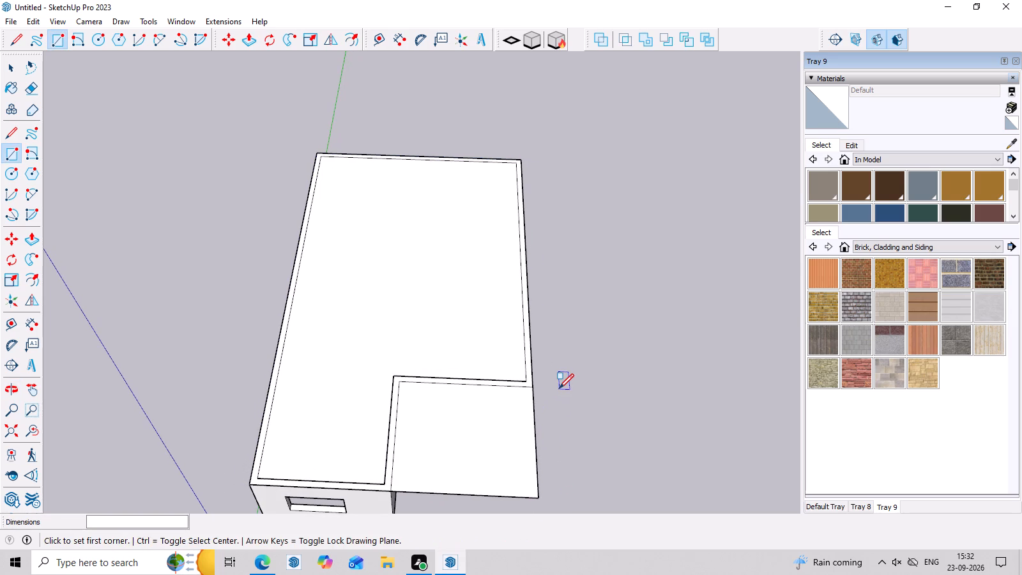
Trace the outer wall edges of the entrance recess with lines to split the rectangle, the side line 13'9" long.
key("l")
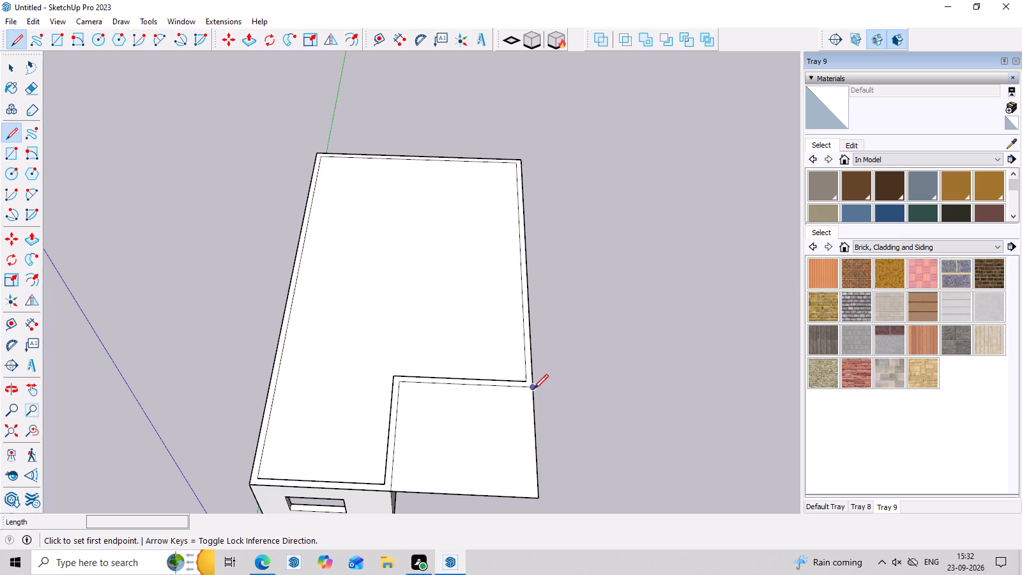
left_click(533, 388)
double_click(400, 383)
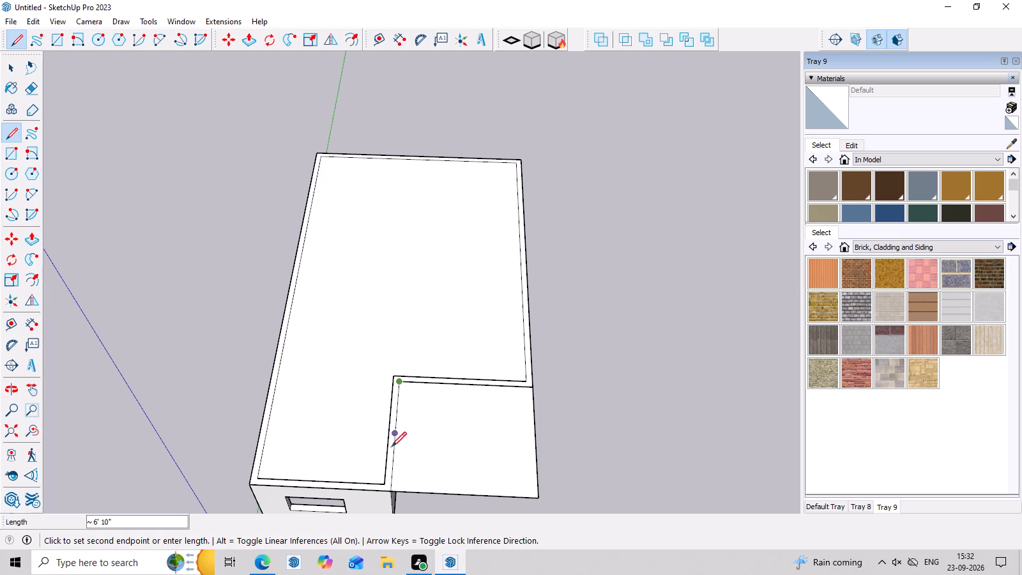
left_click(390, 492)
key("Escape")
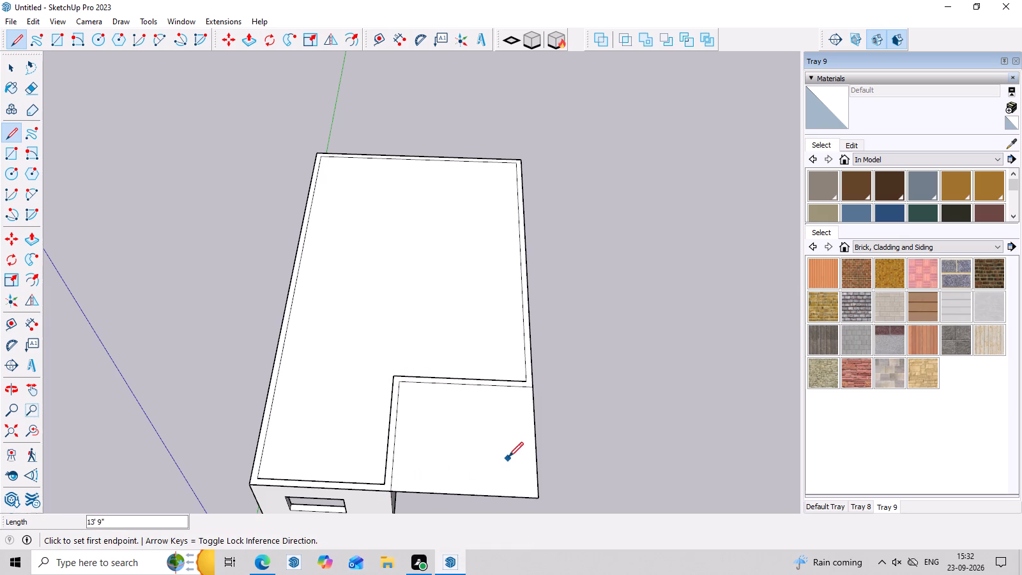
Remove the face over the entrance recess and erase its two leftover outer edges, leaving an L-shaped face.
key("space")
left_click(510, 455)
key("ctrl+x")
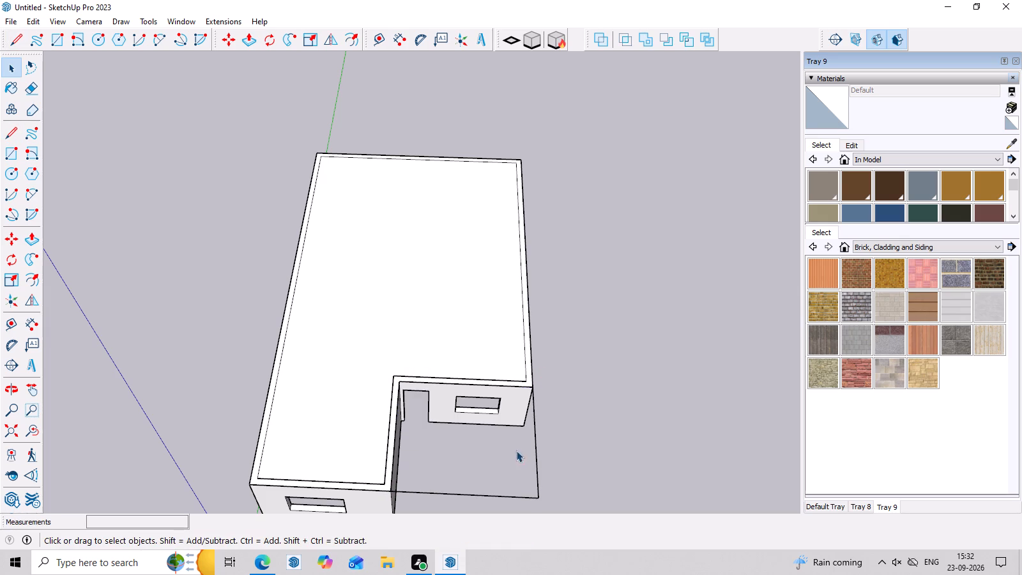
key("e")
left_click_drag(603, 427, 504, 499)
left_click(491, 505)
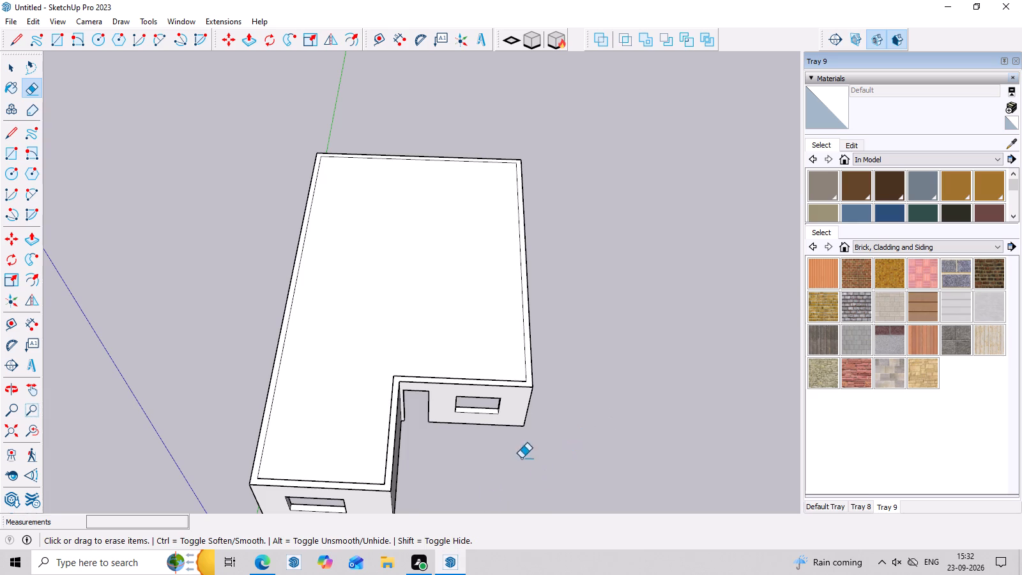
Extrude the L-shaped face over the ground-floor walls up 4" to form the slab.
scroll(466, 480, "down", 3)
middle_click_drag(468, 487, 499, 195)
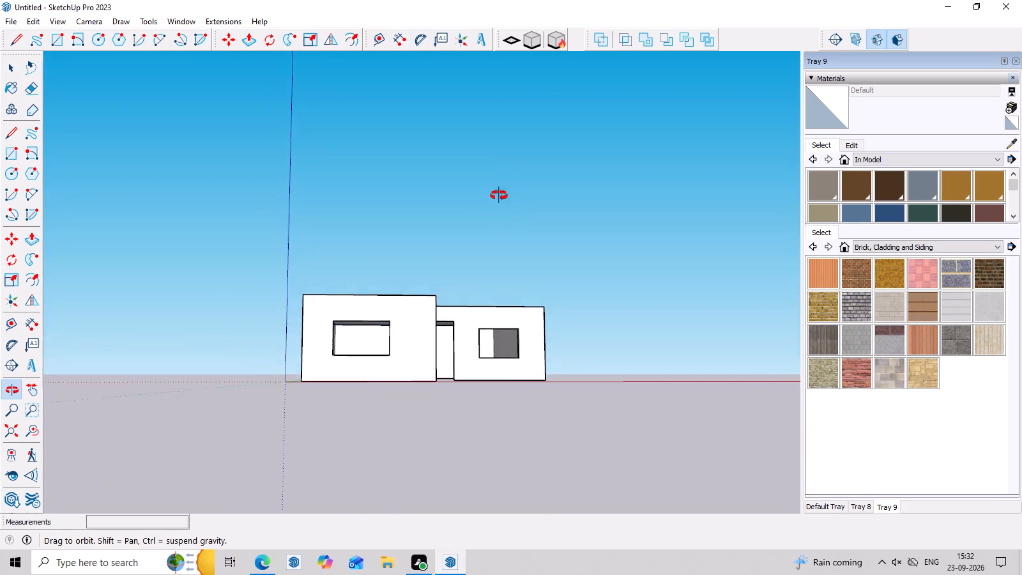
middle_click_drag(499, 195, 498, 287)
key("p")
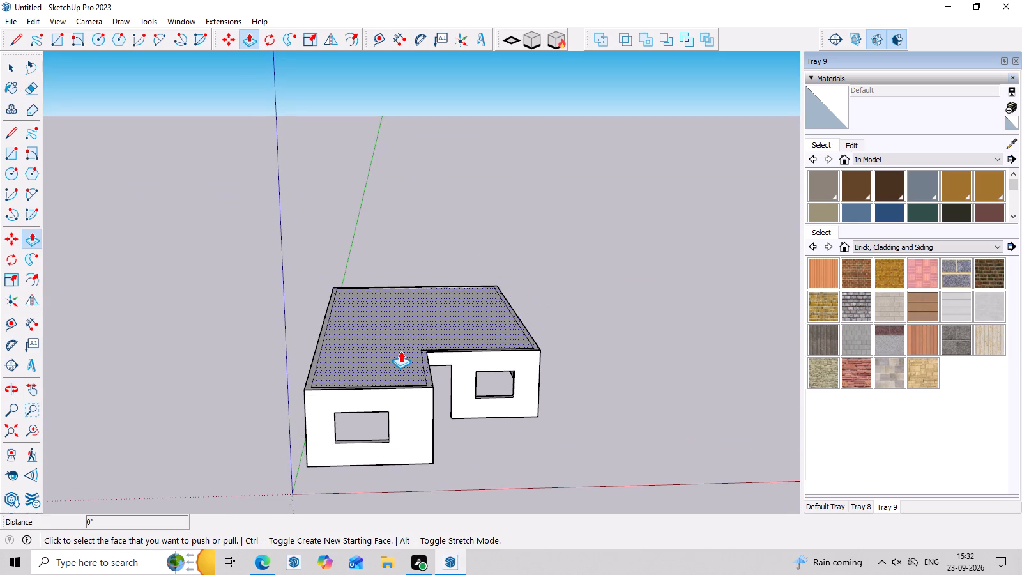
left_click(400, 351)
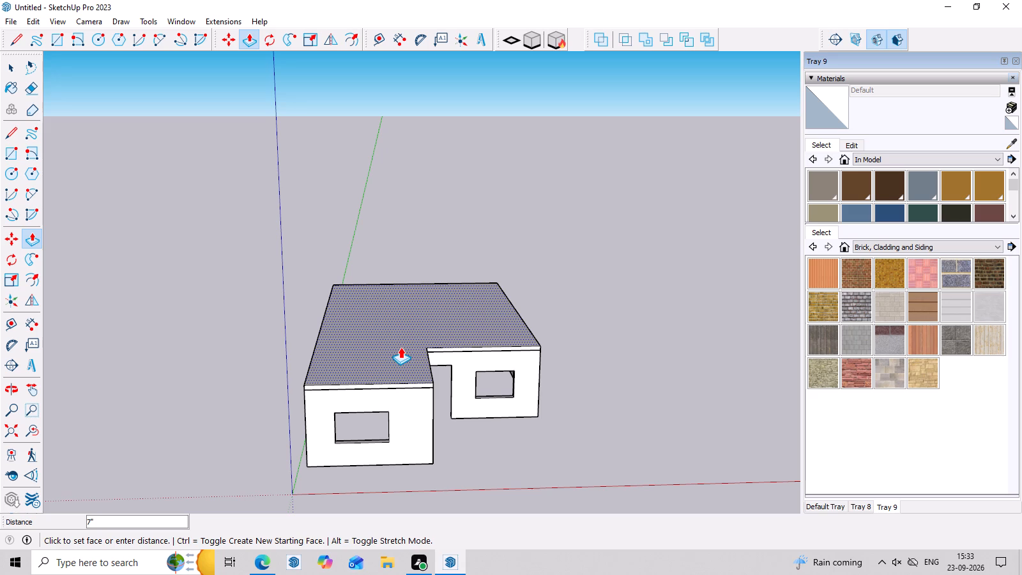
key("4")
key("Return")
key("space")
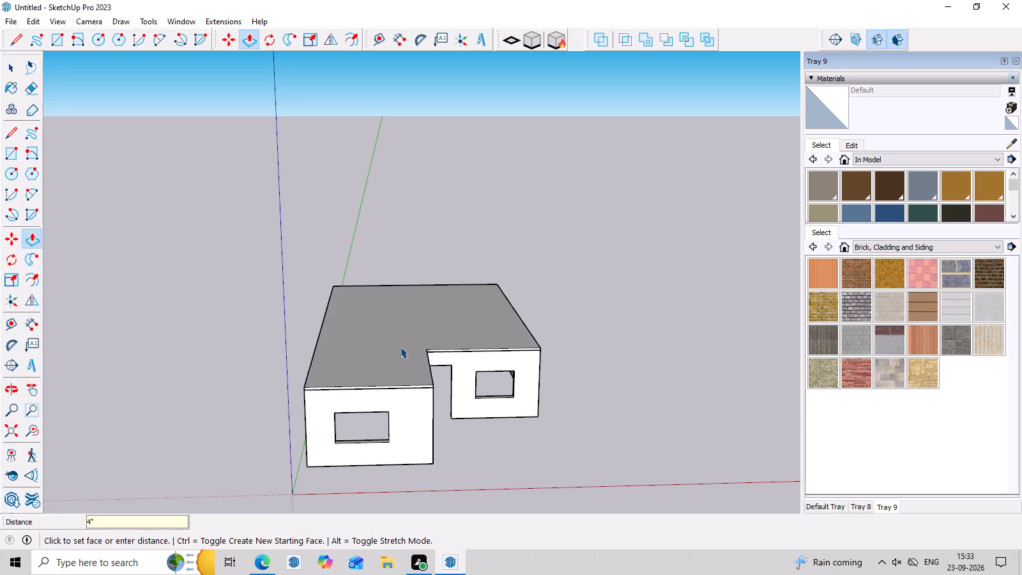
Select the whole L-shaped slab and make it a group.
triple_click(400, 347)
right_click(400, 347)
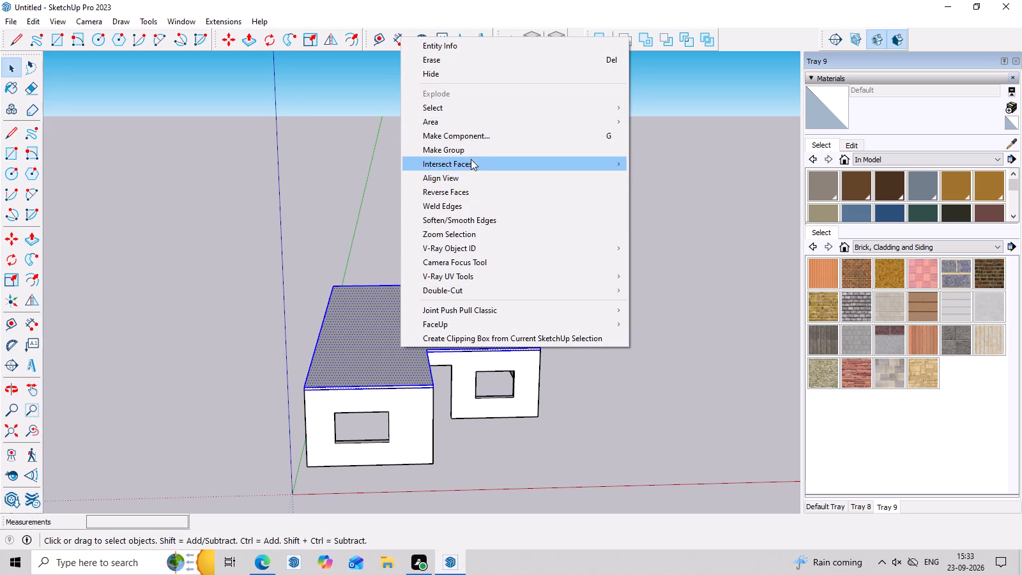
left_click(473, 153)
key("space")
Copy the ground-floor wall group straight up so that it sits on top of the slab as the upper storey.
left_click(507, 409)
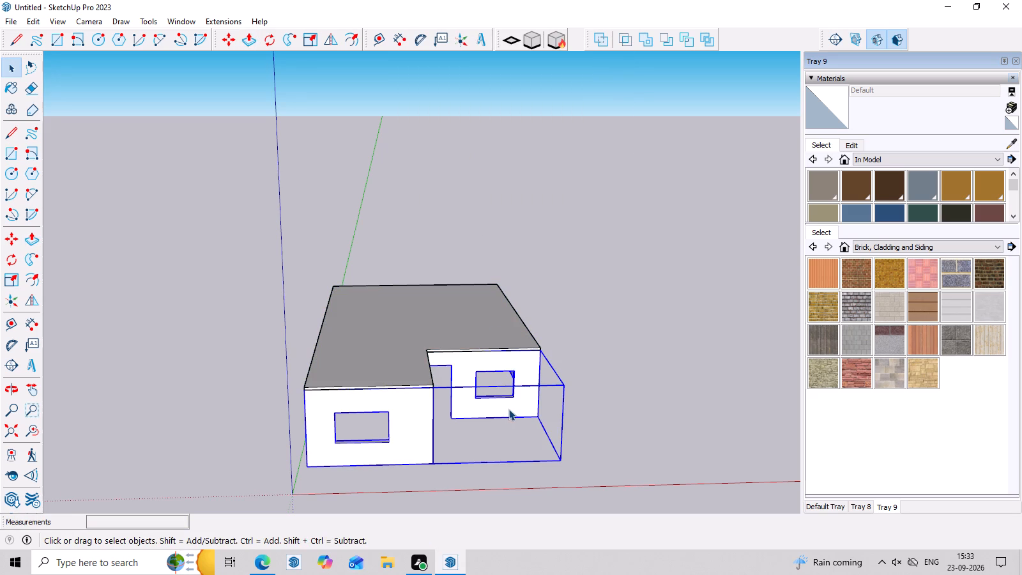
key("m")
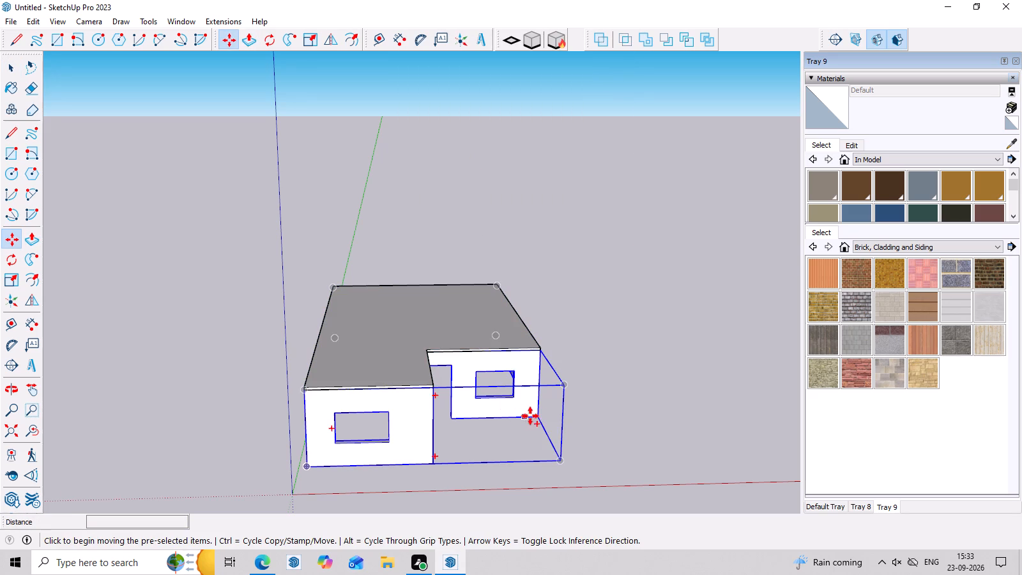
left_click(541, 417, "ctrl")
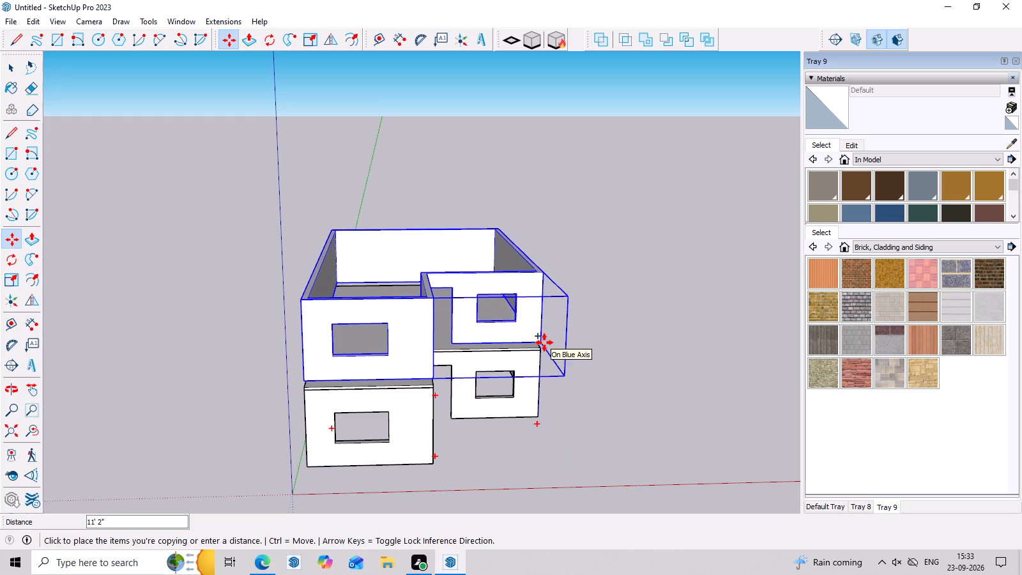
left_click(544, 347)
key("space")
scroll(401, 395, "up", 2)
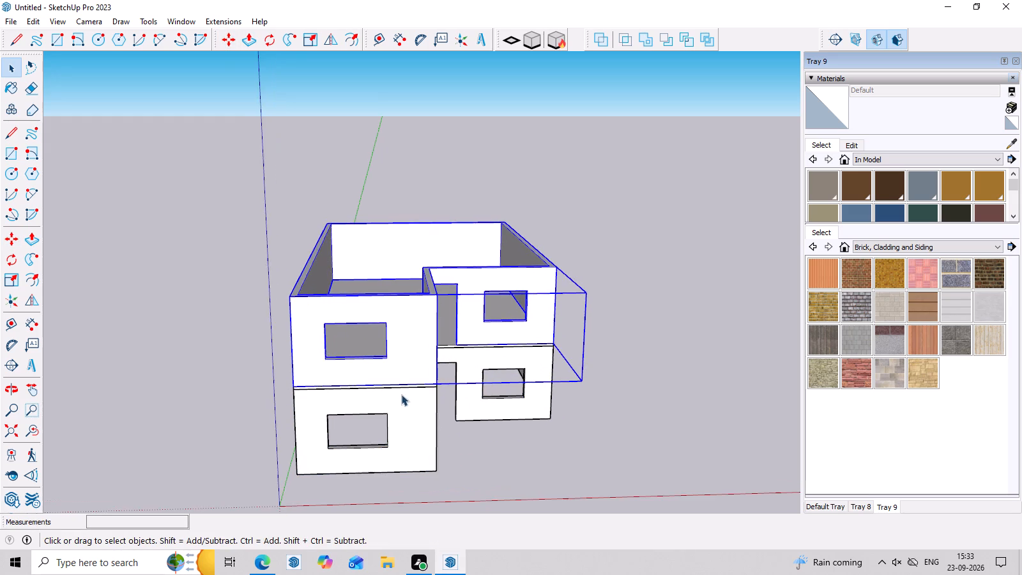
left_click(504, 477)
Copy the slab upward and set it on the upper-storey walls, aligned to their outer corner at the recess.
scroll(413, 388, "up", 3)
left_click(413, 381)
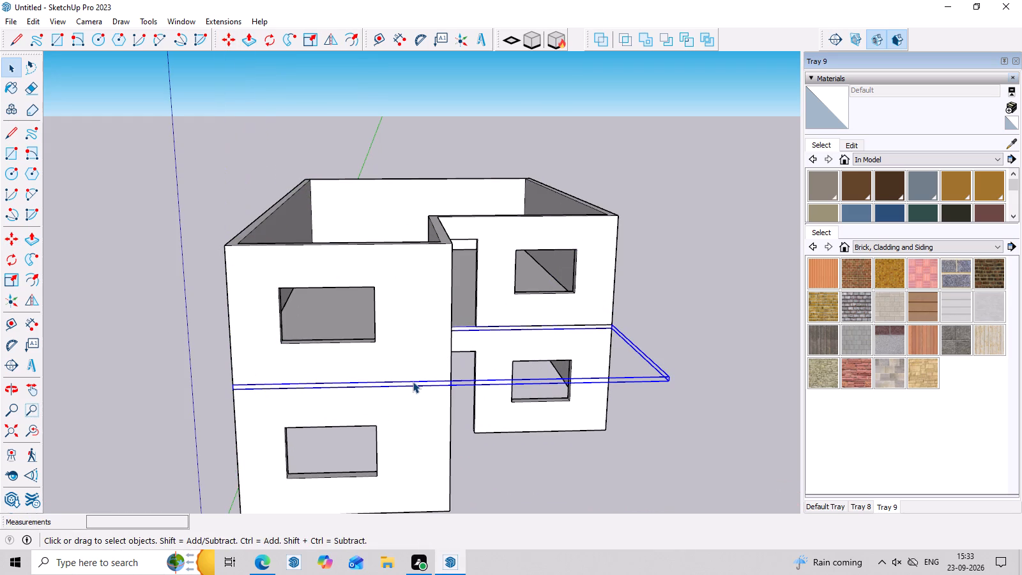
key("m")
left_click(452, 384)
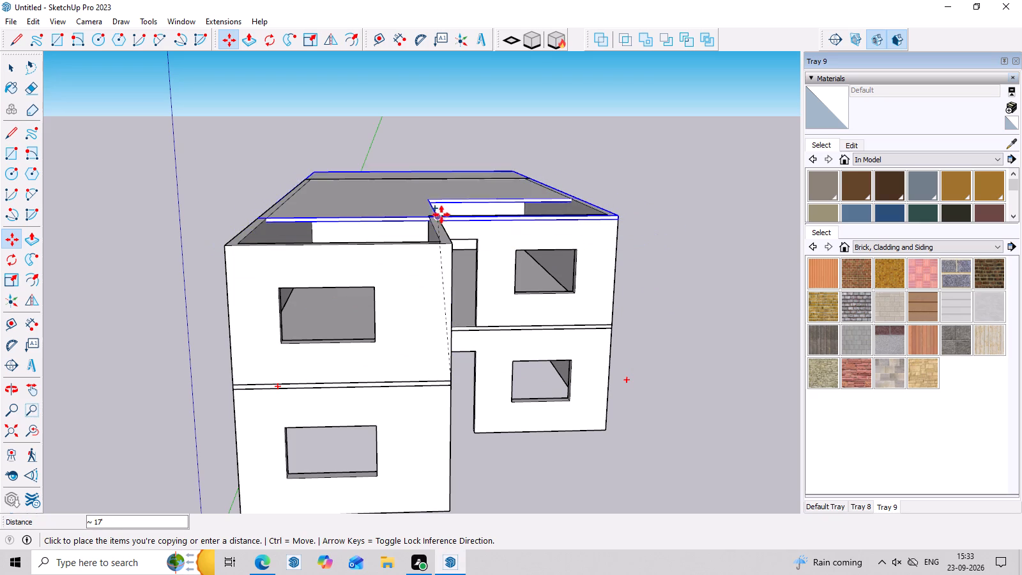
left_click(423, 203)
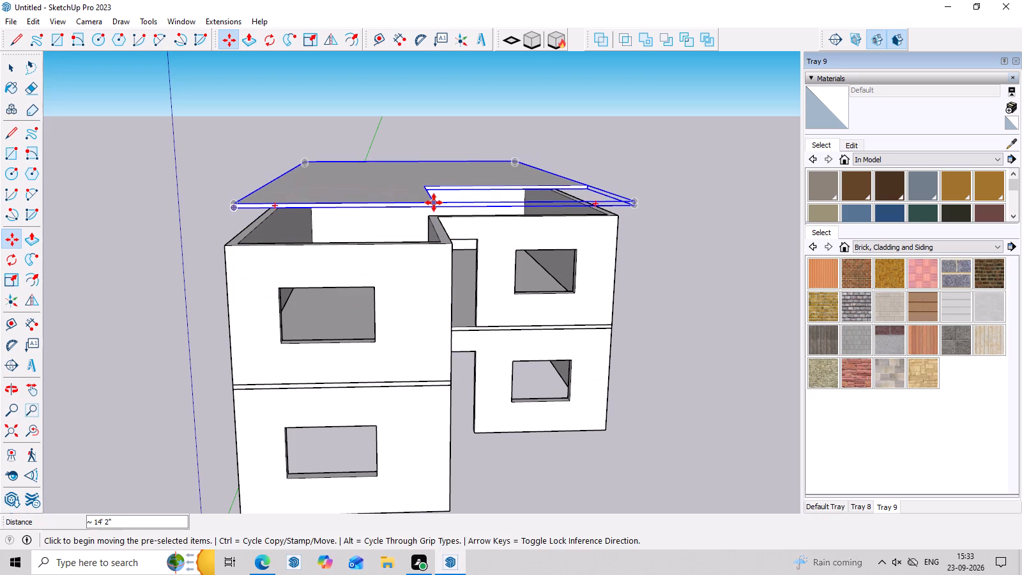
scroll(436, 203, "up", 3)
left_click(432, 211)
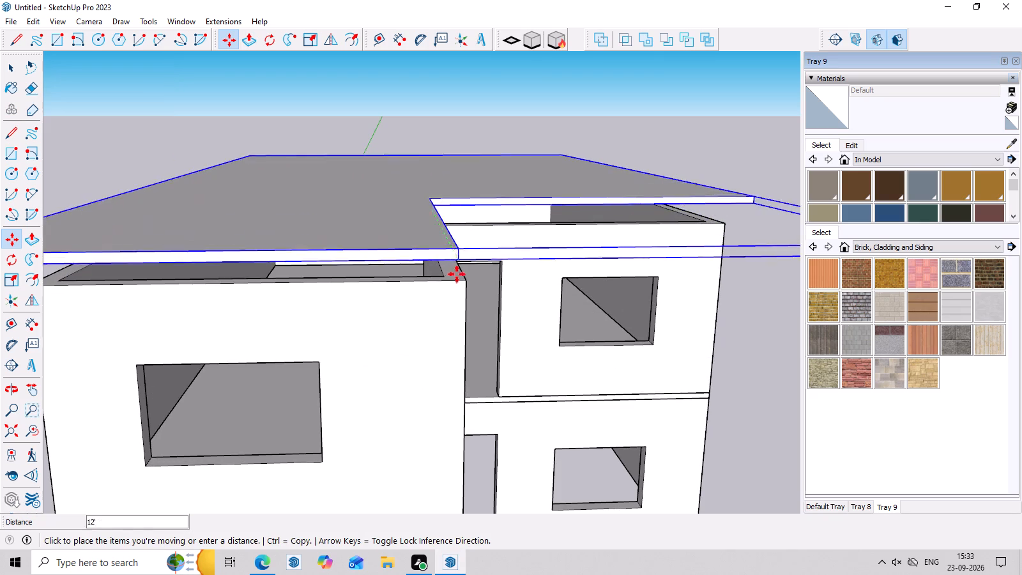
left_click(466, 285)
scroll(466, 310, "down", 10)
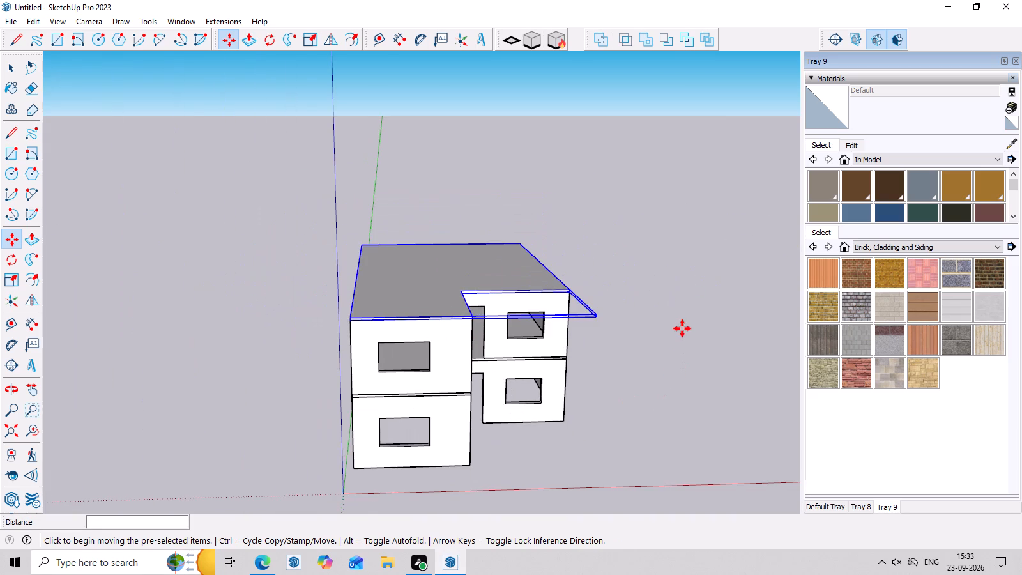
key("Escape")
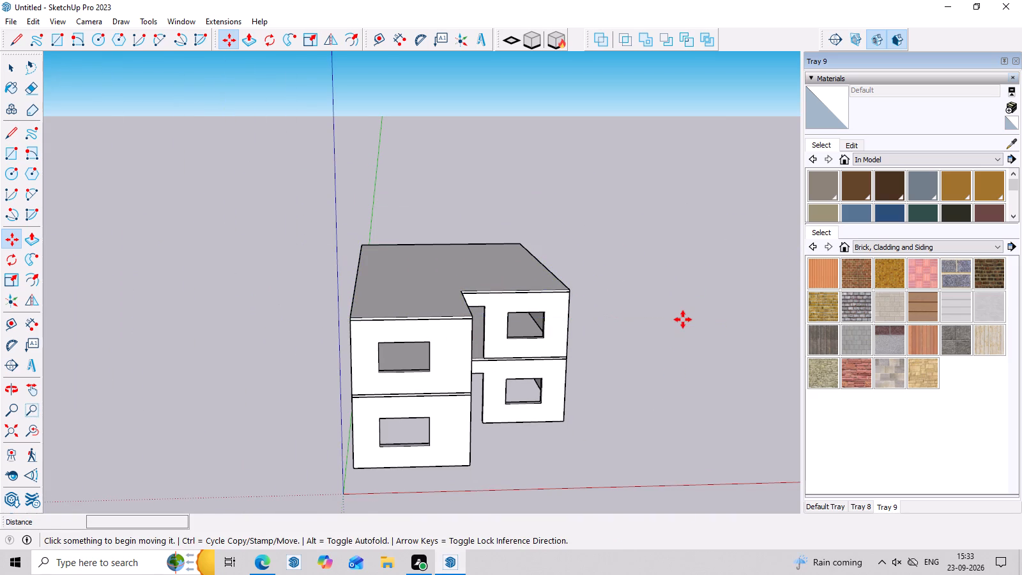
Examine the stacked storeys and both slabs from the front and from above.
middle_click_drag(627, 330, 568, 342)
scroll(568, 342, "up", 3)
left_click(590, 322)
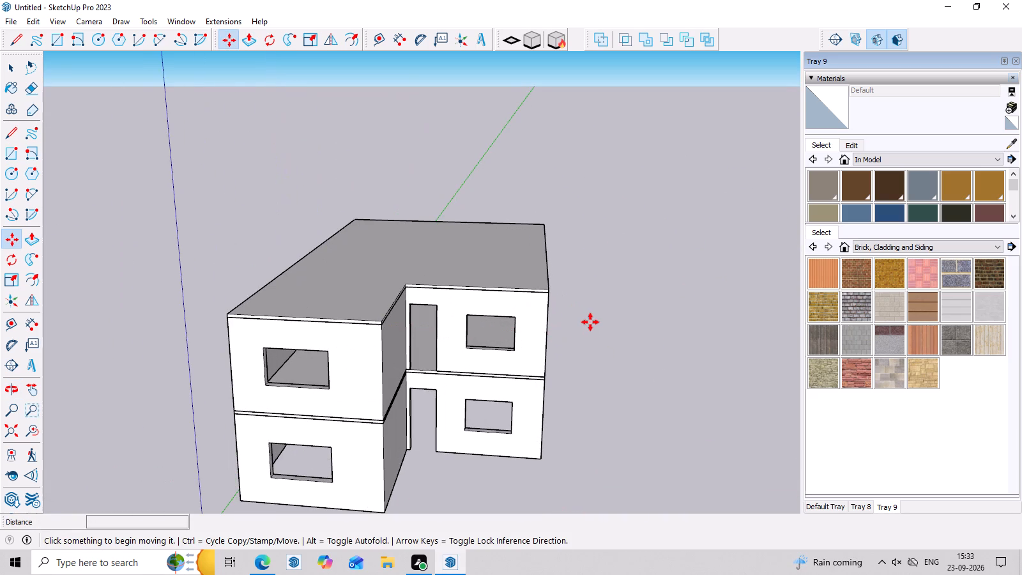
key("space")
scroll(593, 358, "down", 6)
middle_click_drag(606, 404, 627, 316)
scroll(427, 317, "up", 2)
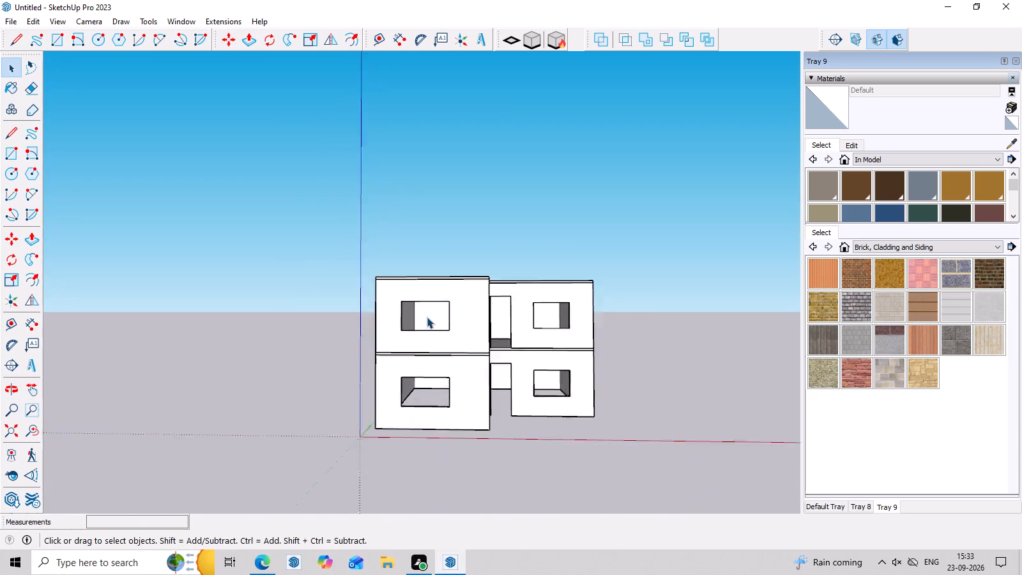
scroll(427, 317, "up", 5)
scroll(518, 316, "down", 7)
middle_click_drag(567, 385, 571, 446)
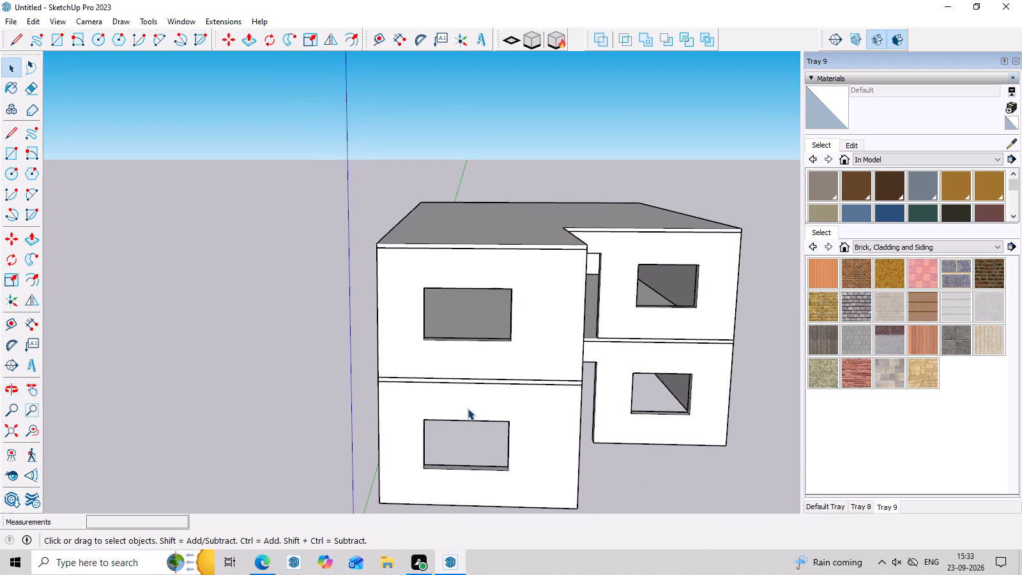
scroll(461, 400, "up", 4)
scroll(450, 367, "down", 8)
middle_click_drag(563, 385, 581, 344)
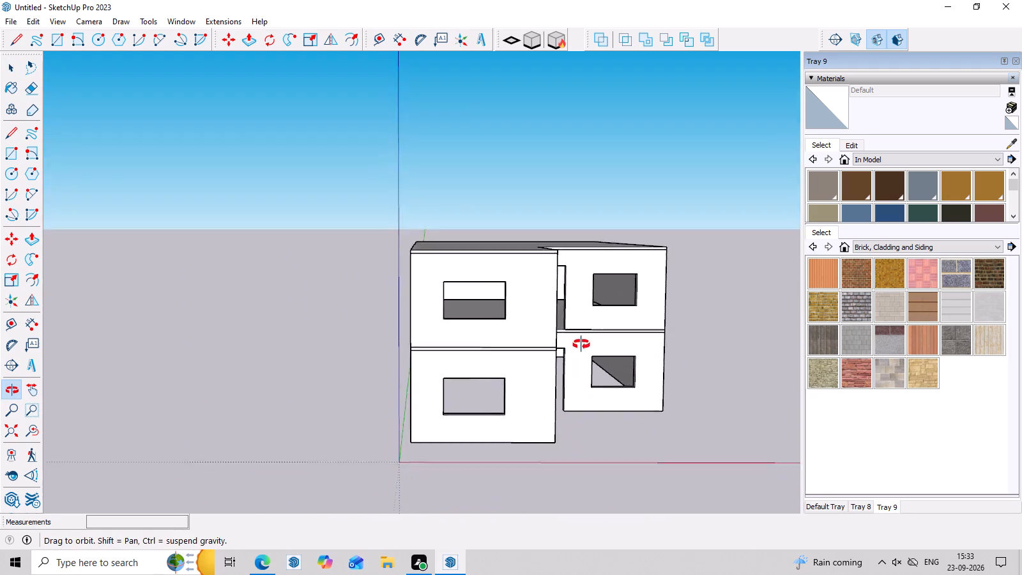
middle_click_drag(581, 344, 583, 333)
scroll(368, 171, "up", 3)
scroll(469, 171, "down", 4)
middle_click_drag(559, 356, 552, 411)
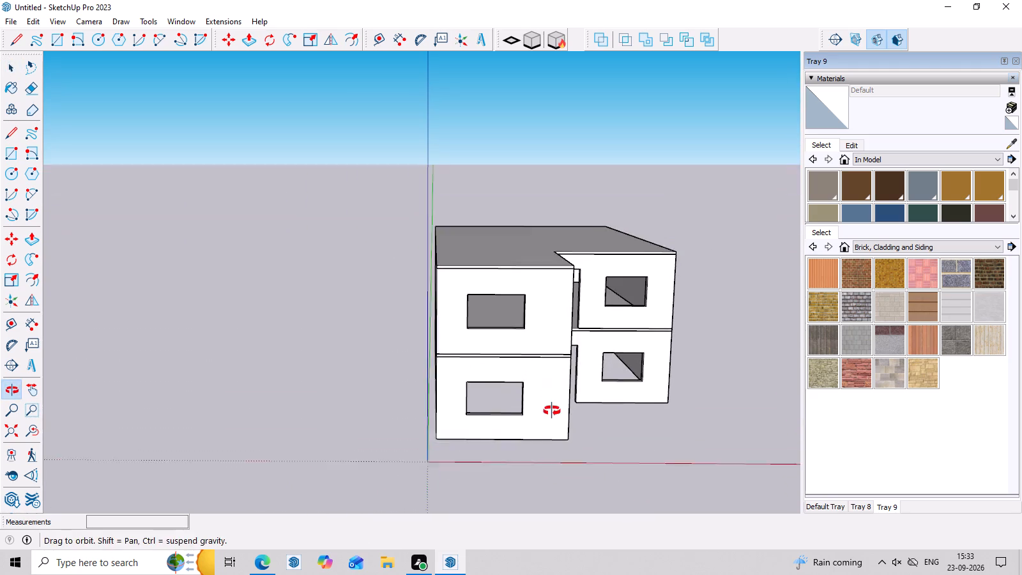
middle_click_drag(552, 411, 552, 411)
middle_click_drag(552, 411, 553, 383)
Open the slab group between the storeys and extrude its front edge on the projecting wing outward 2'.
scroll(526, 351, "up", 3)
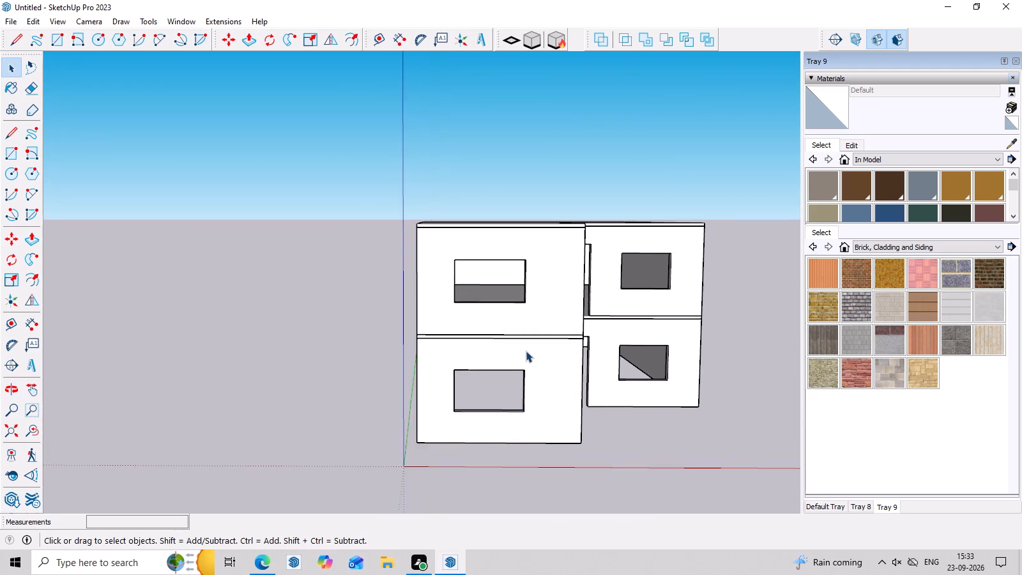
scroll(526, 351, "up", 2)
scroll(429, 329, "up", 6)
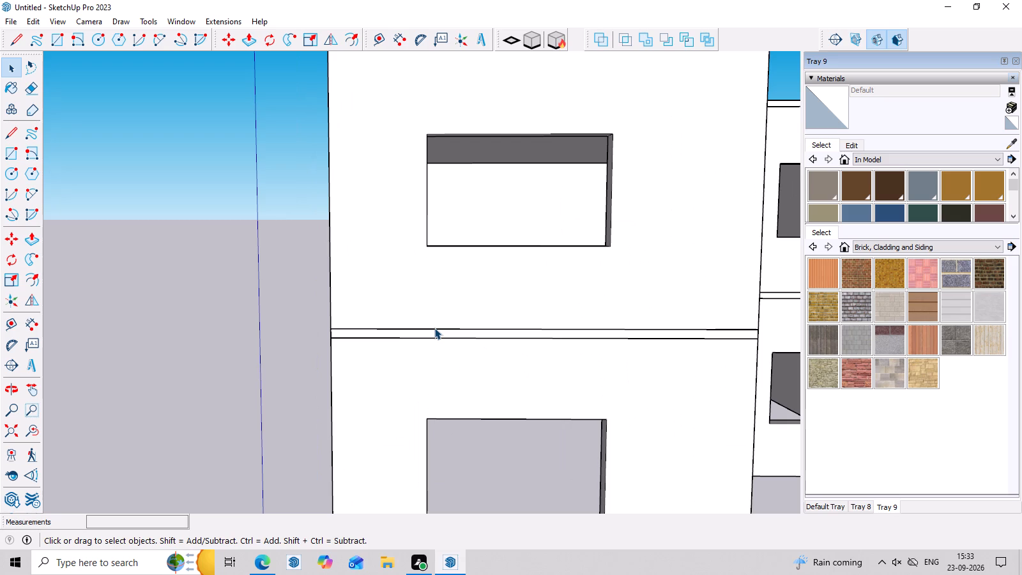
key("l")
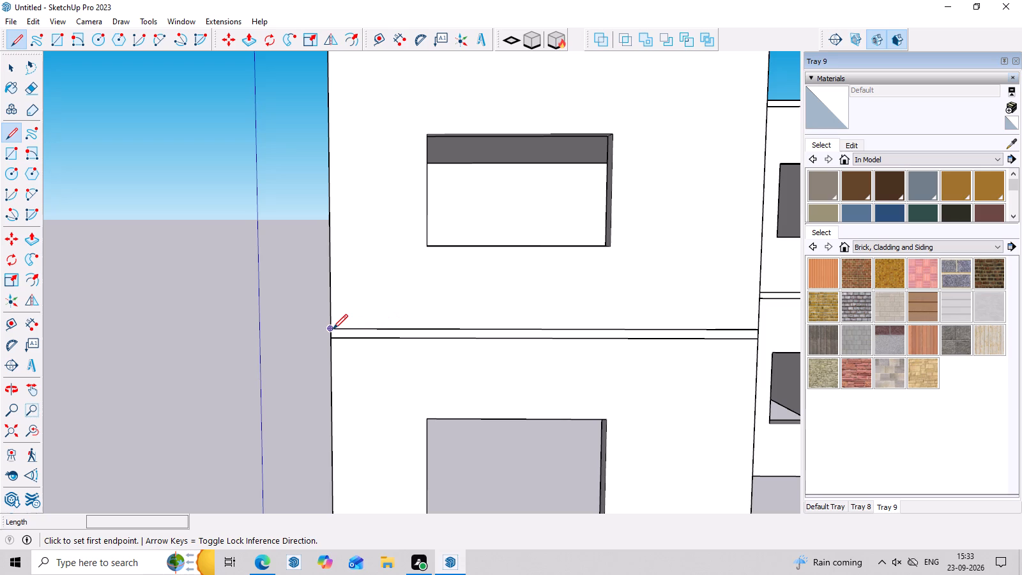
key("Escape")
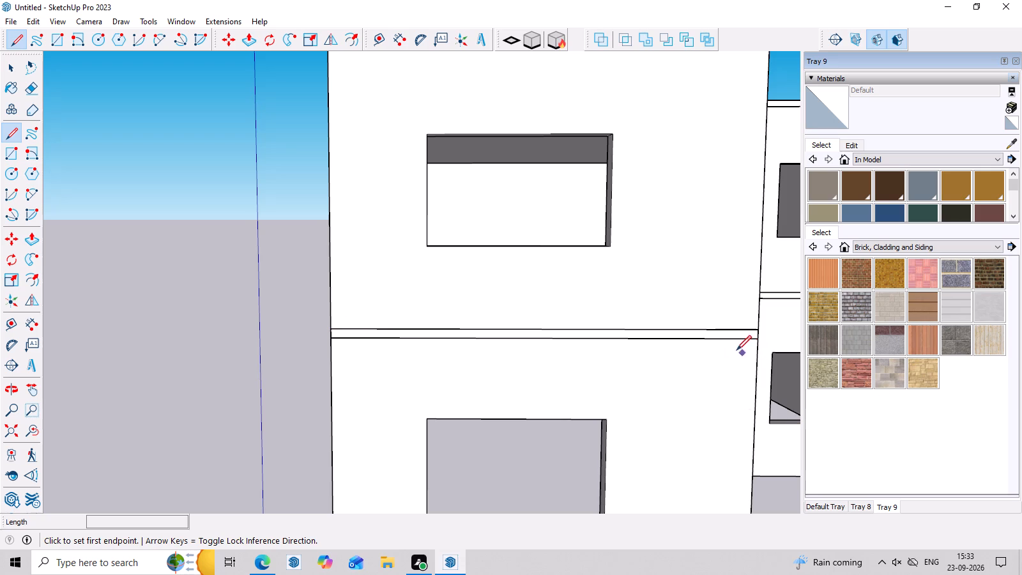
key("space")
left_click(733, 335)
double_click(733, 335)
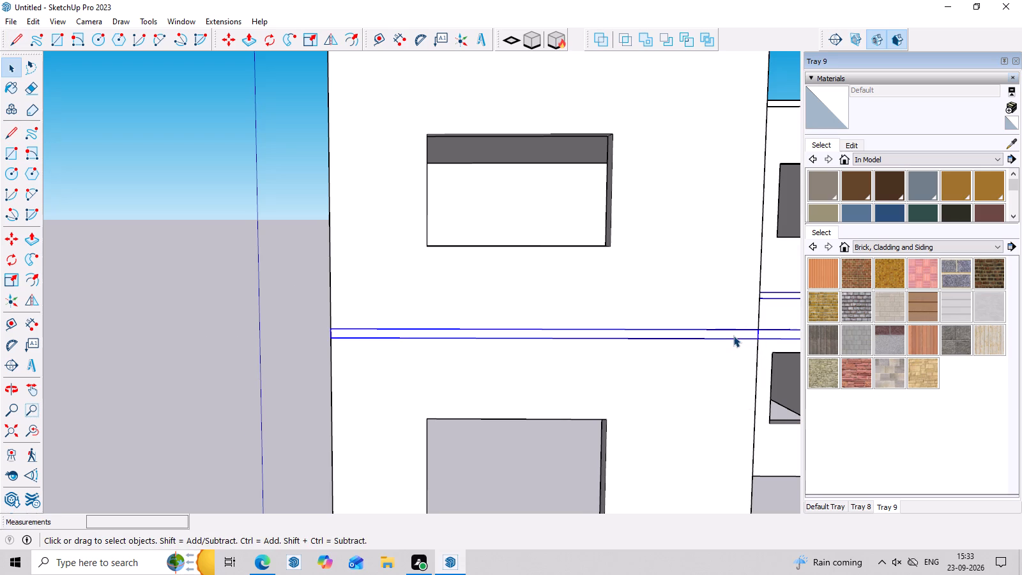
key("p")
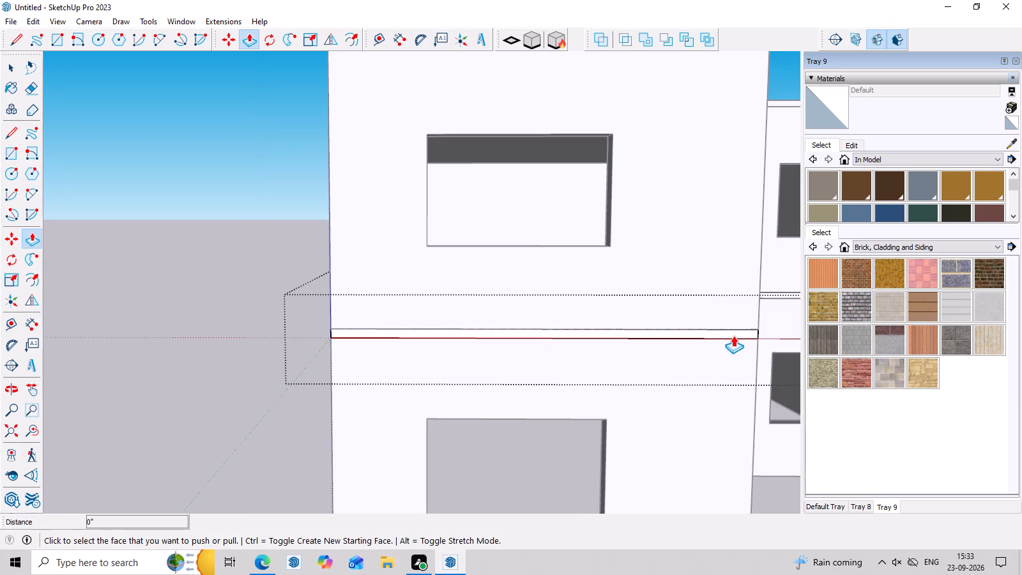
left_click(713, 332)
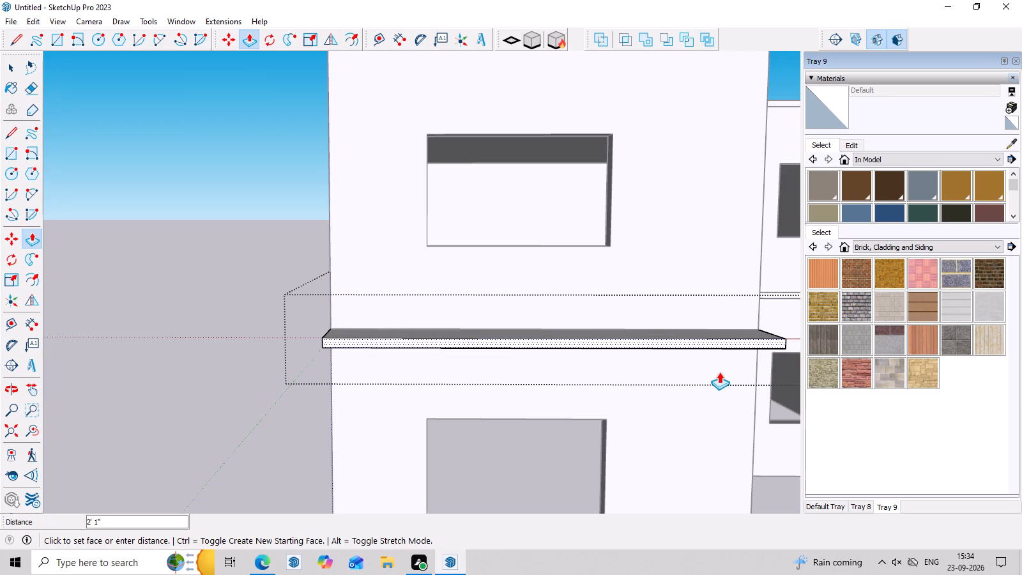
type("2'")
key("Return")
Extrude the same slab's edge along the side wall of the entrance recess outward 2'.
scroll(487, 321, "down", 2)
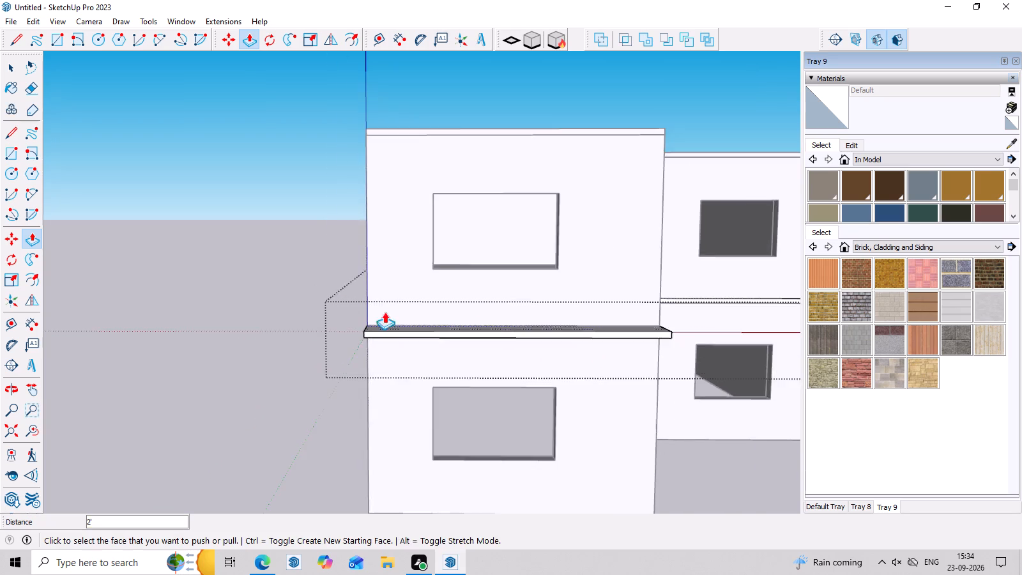
scroll(385, 312, "down", 5)
middle_click_drag(625, 363, 466, 430)
scroll(457, 430, "down", 1)
scroll(413, 399, "up", 3)
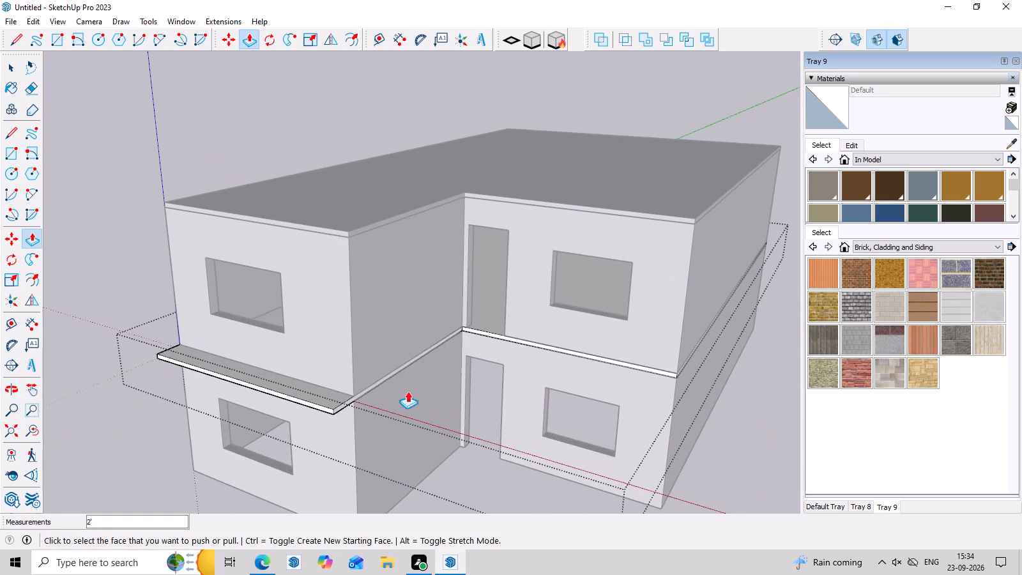
left_click(378, 383)
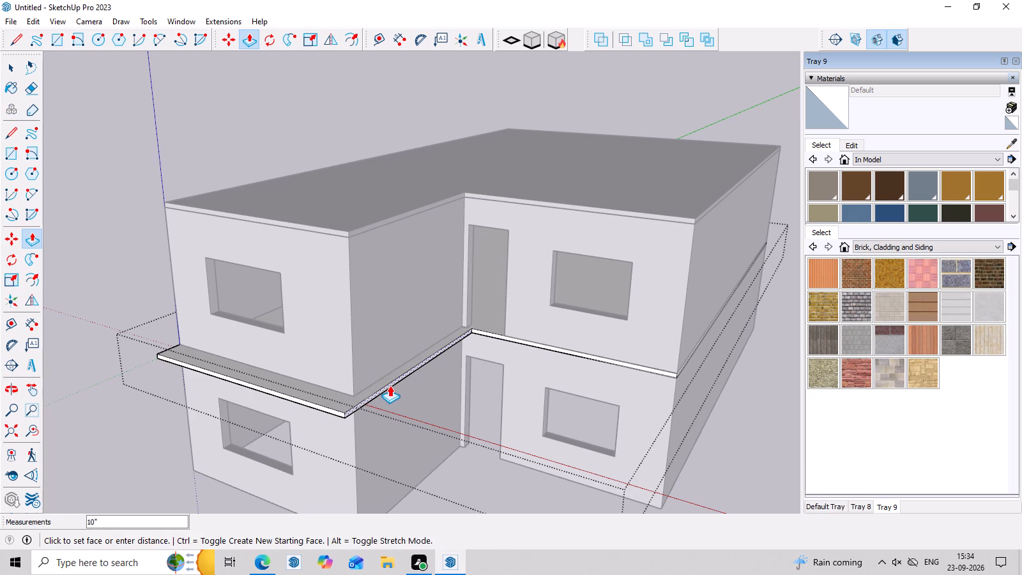
type("2'")
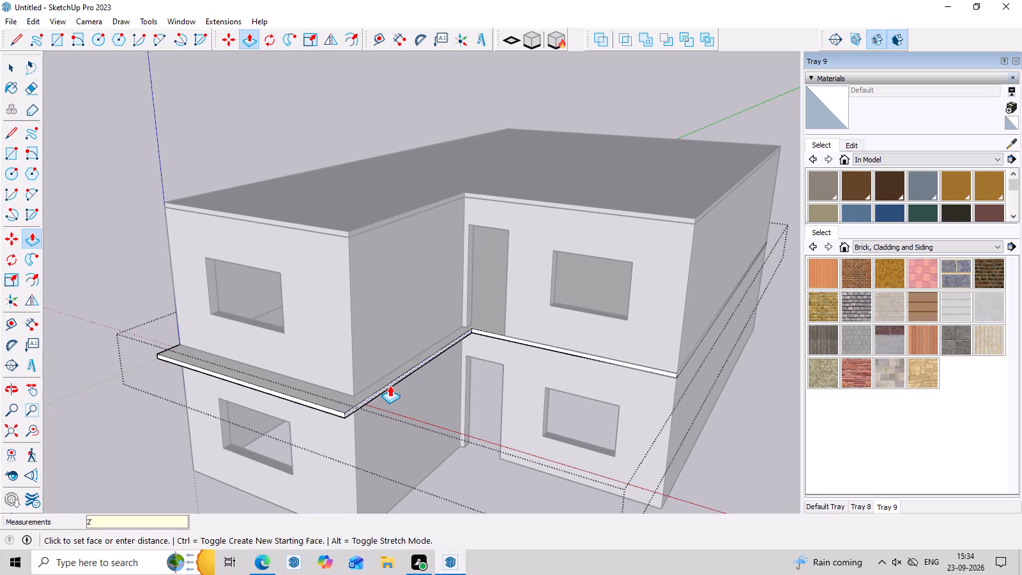
key("Return")
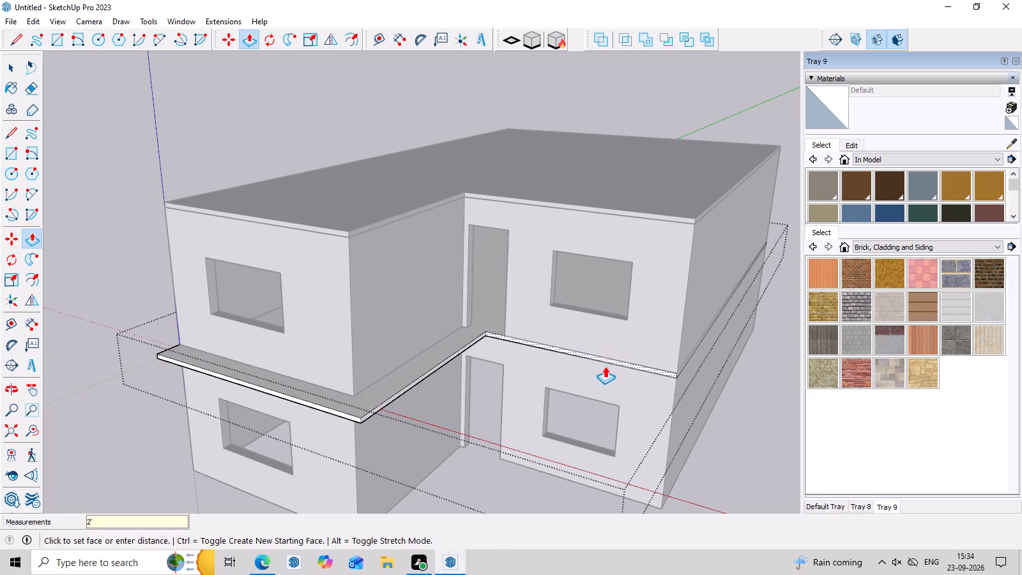
Extrude the same slab's front edge above the entrance door and recessed window outward 2'.
left_click(613, 360)
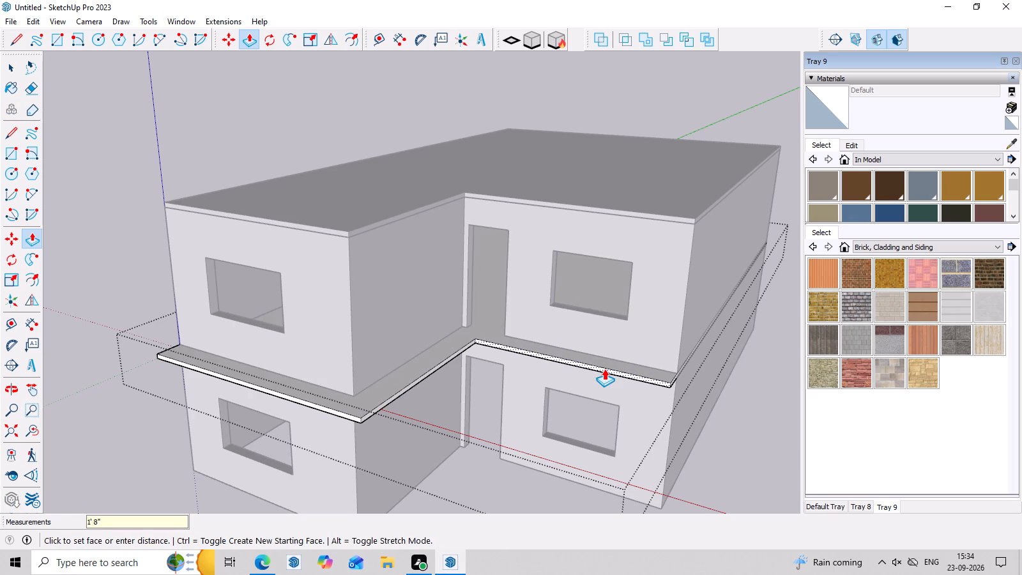
type("2'")
key("Return")
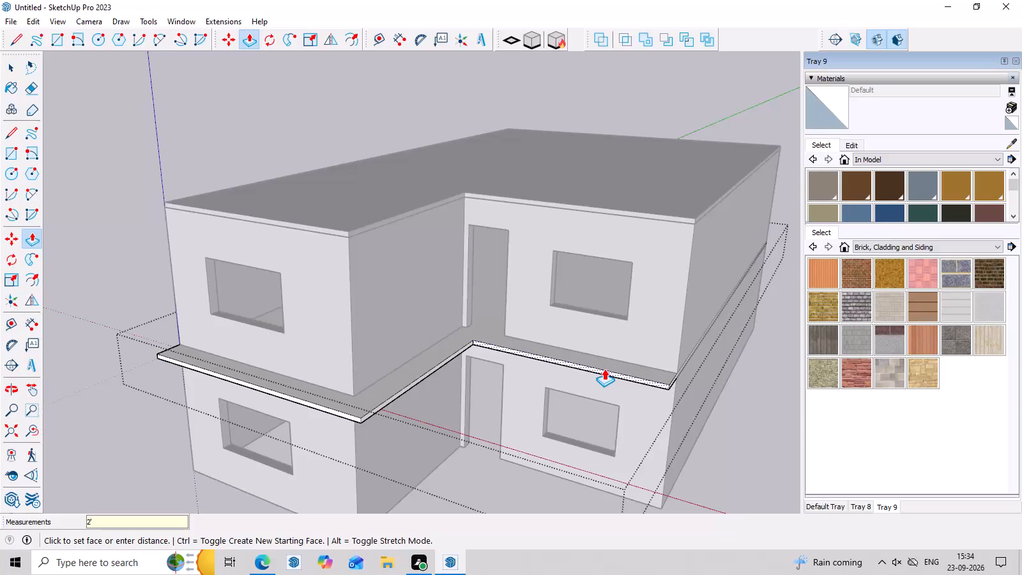
middle_click_drag(756, 392, 629, 390)
middle_click_drag(478, 466, 518, 477)
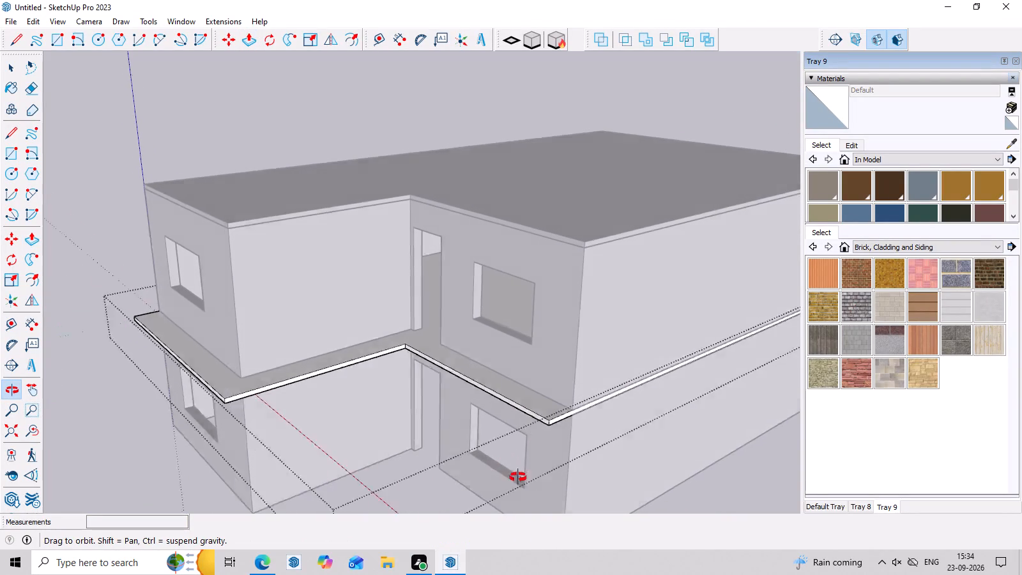
Close the extended slab group between the storeys.
middle_click_drag(518, 477, 578, 496)
key("Escape")
key("space")
left_click(710, 447)
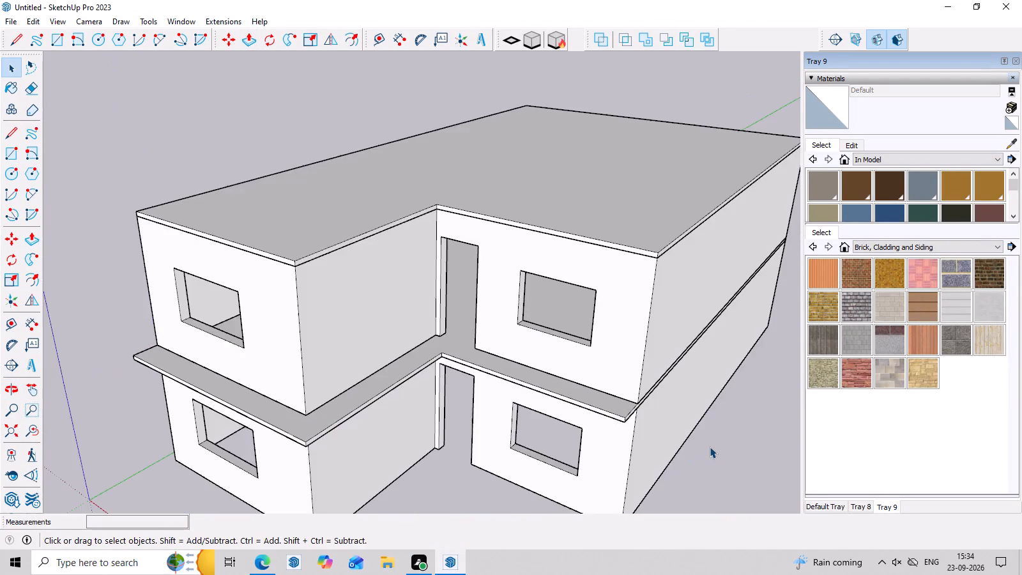
Examine the front facade, the recessed entrance and the projecting slab edges from the front, above and below.
scroll(459, 397, "down", 5)
middle_click_drag(326, 394, 551, 287)
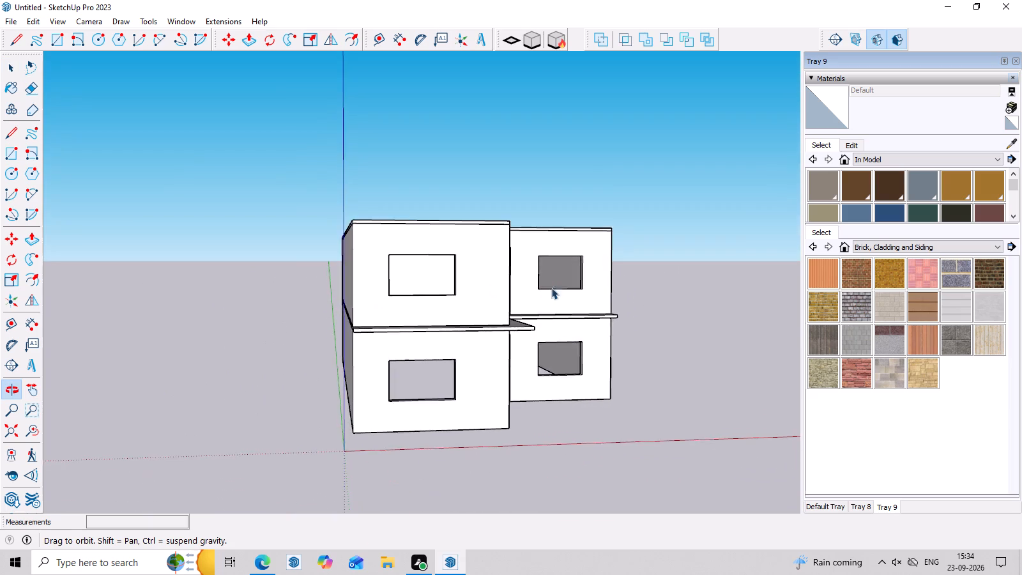
scroll(402, 272, "up", 7)
scroll(390, 274, "down", 6)
middle_click_drag(410, 336, 406, 390)
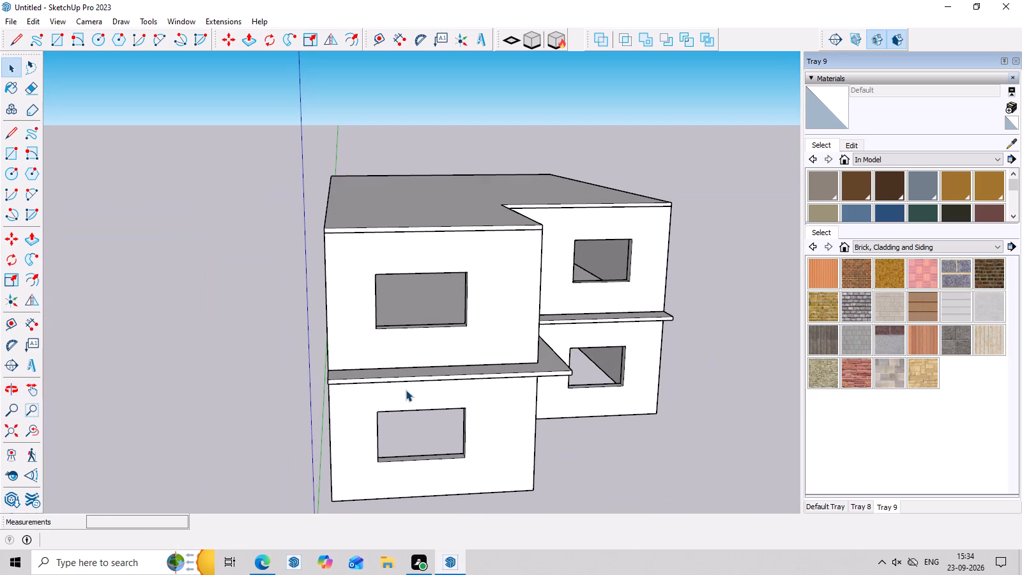
middle_click_drag(406, 390, 412, 365)
scroll(409, 352, "up", 1)
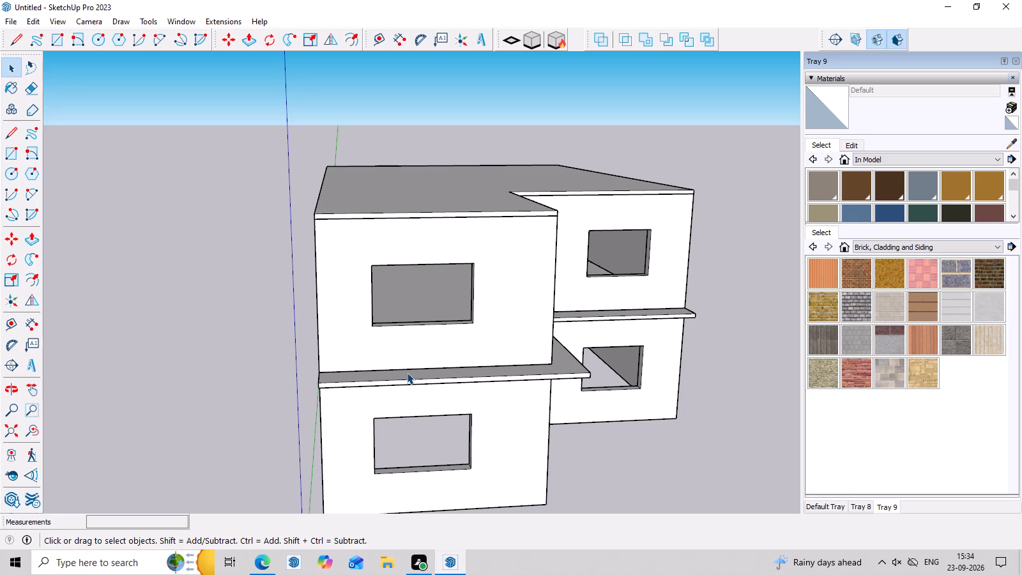
middle_click_drag(407, 372, 403, 285)
scroll(459, 425, "down", 2)
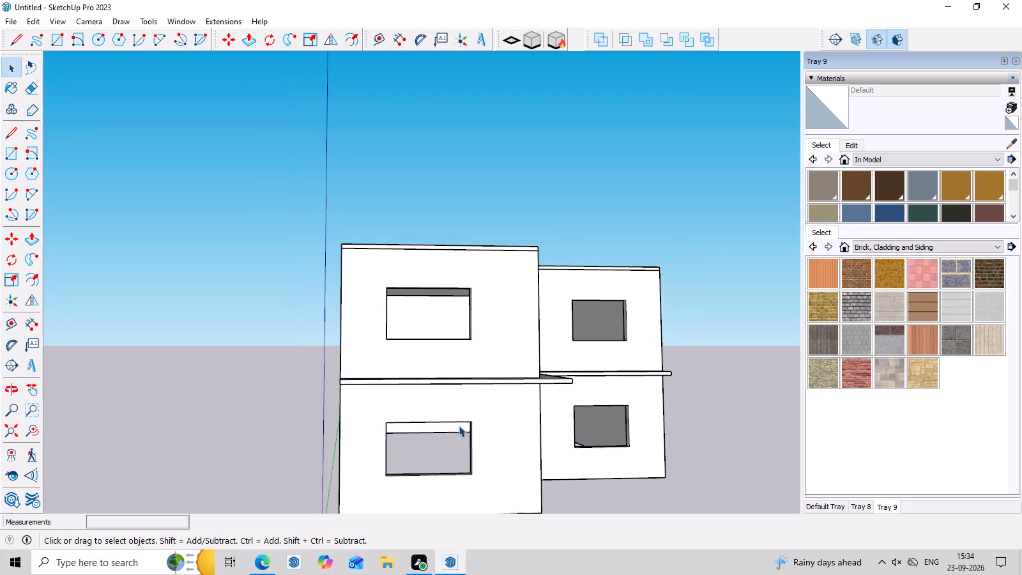
scroll(525, 475, "down", 2)
middle_click_drag(533, 475, 500, 479)
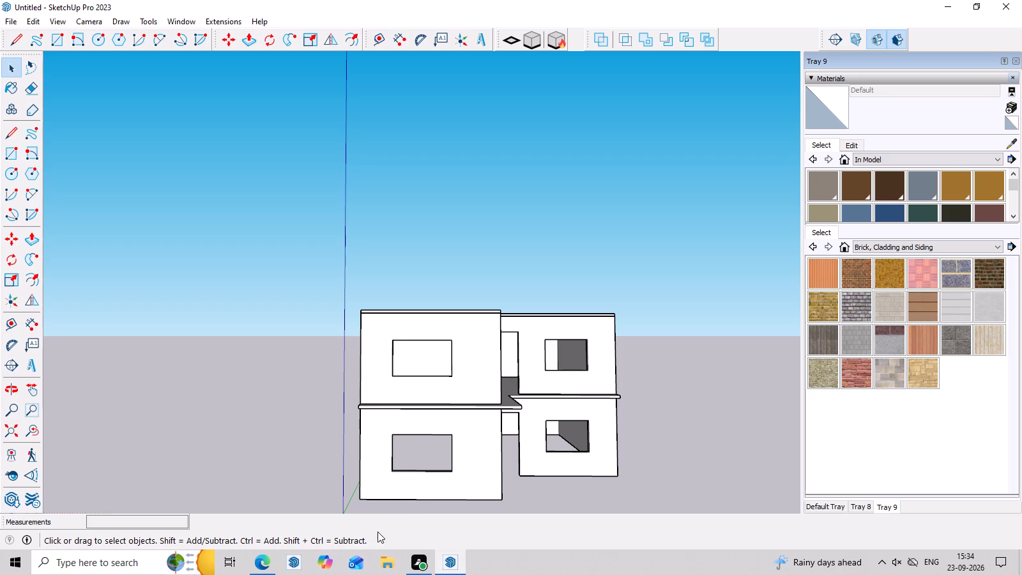
scroll(455, 461, "up", 2)
scroll(453, 448, "down", 1)
middle_click_drag(504, 431, 505, 471)
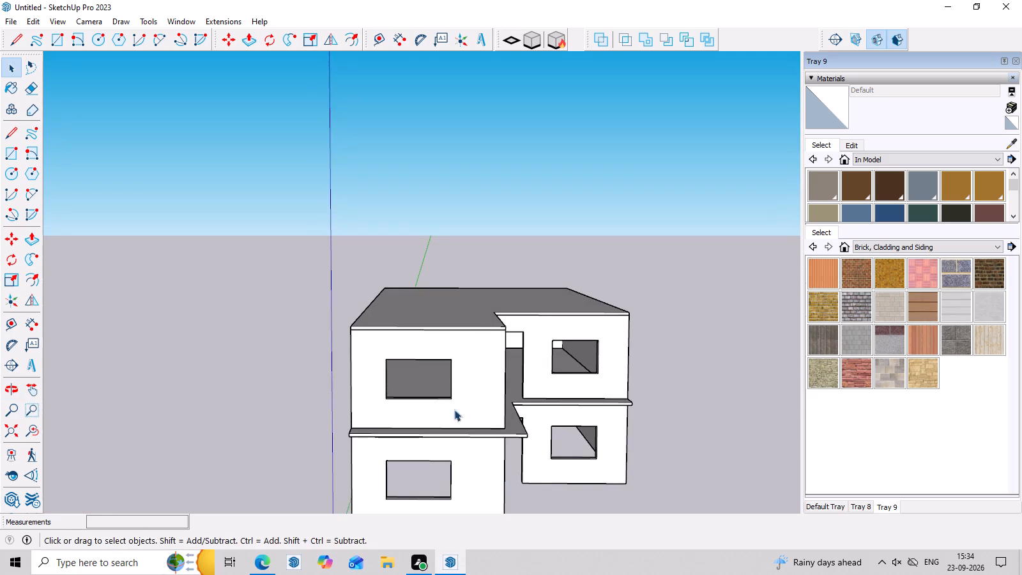
scroll(442, 324, "down", 6)
scroll(519, 450, "up", 1)
middle_click_drag(516, 402, 509, 335)
scroll(439, 354, "up", 4)
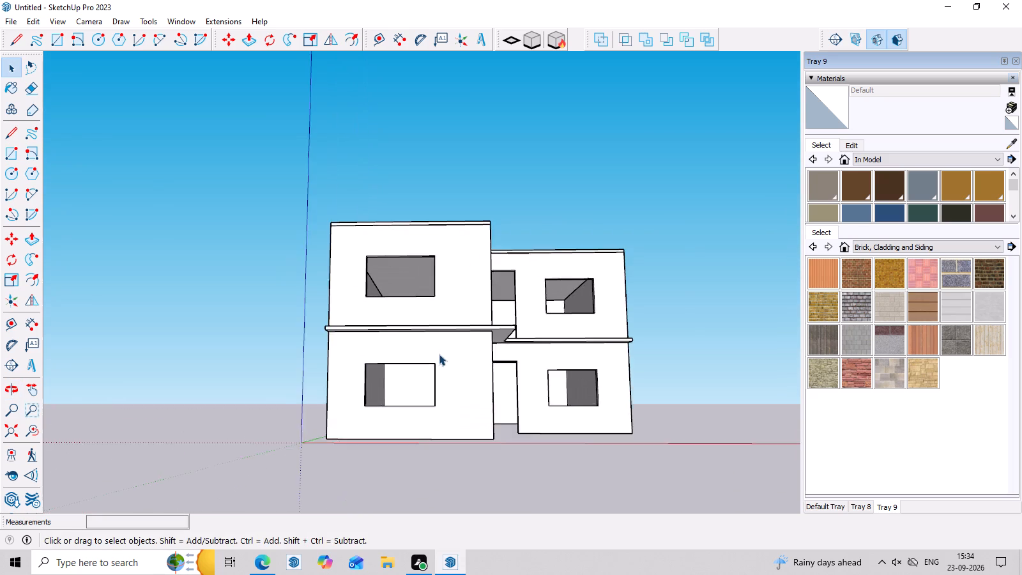
scroll(439, 354, "up", 4)
middle_click_drag(486, 371, 487, 418)
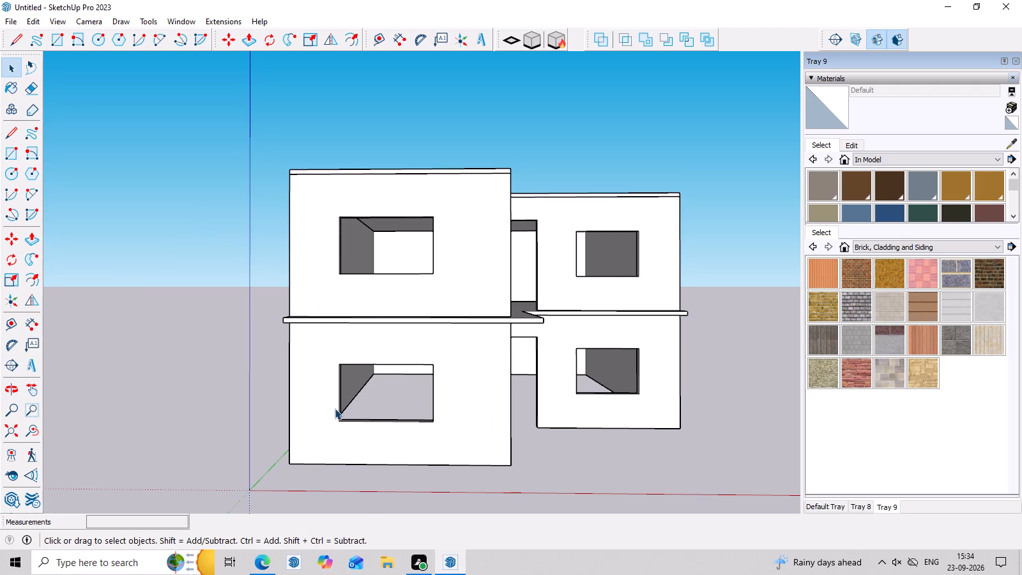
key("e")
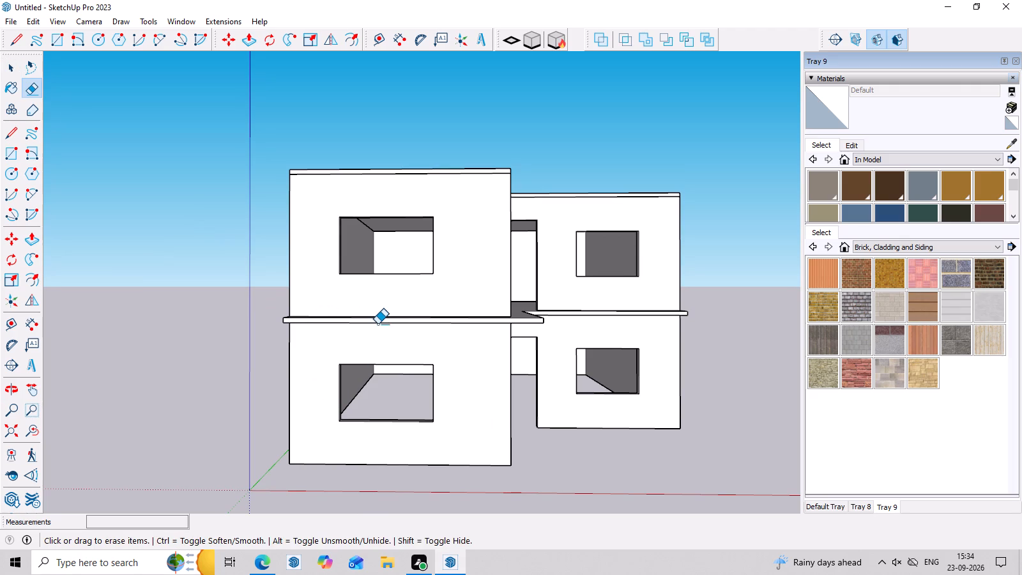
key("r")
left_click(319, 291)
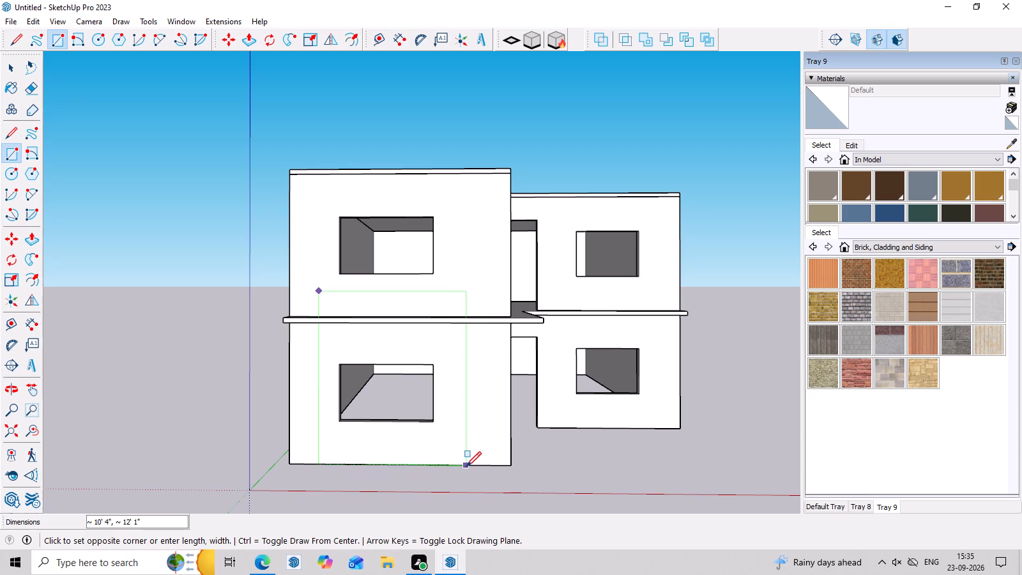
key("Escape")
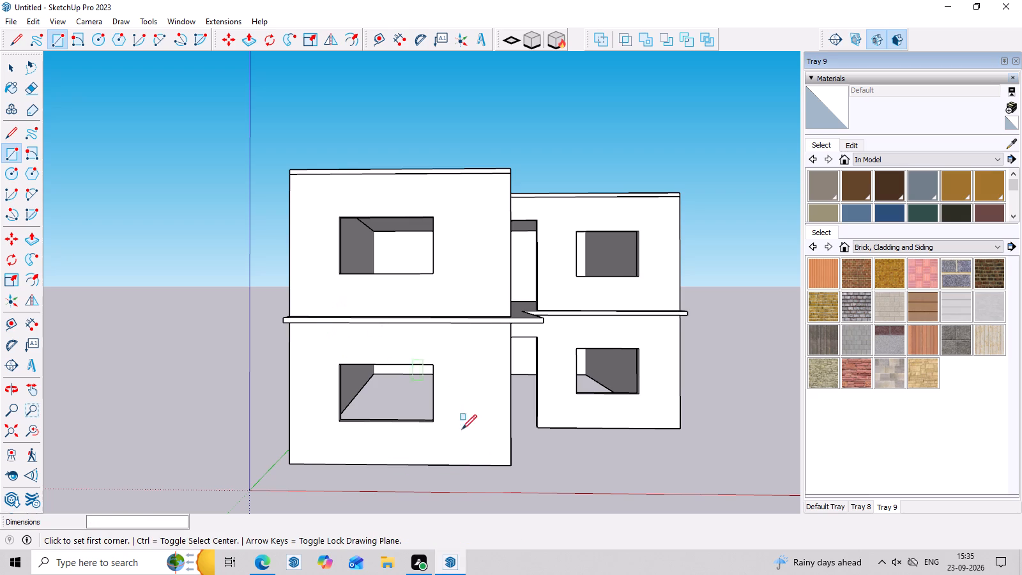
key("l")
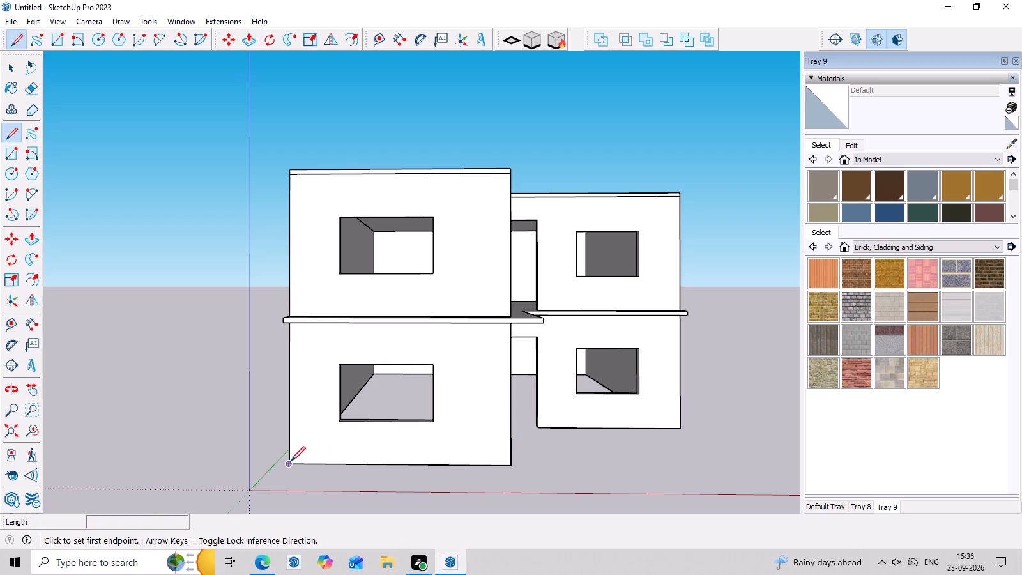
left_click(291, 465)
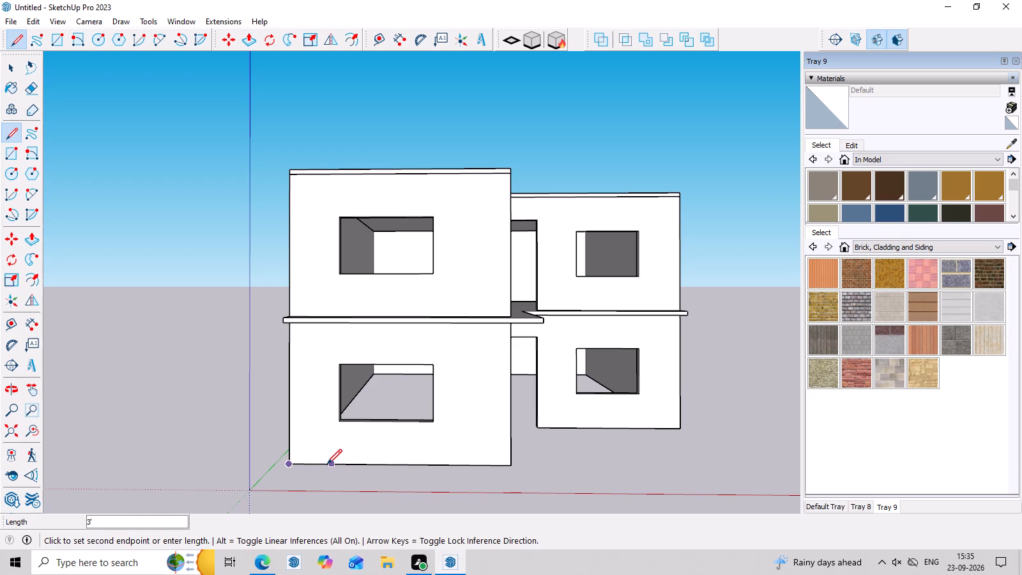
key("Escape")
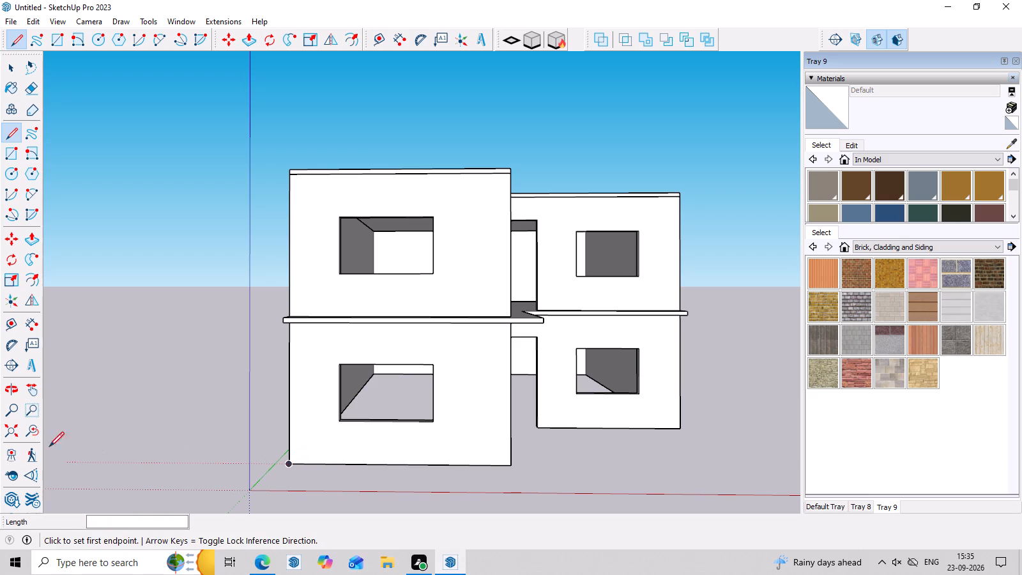
Place a vertical guide on the projecting wing's front wall, 2' in from its outer corner edge.
key("t")
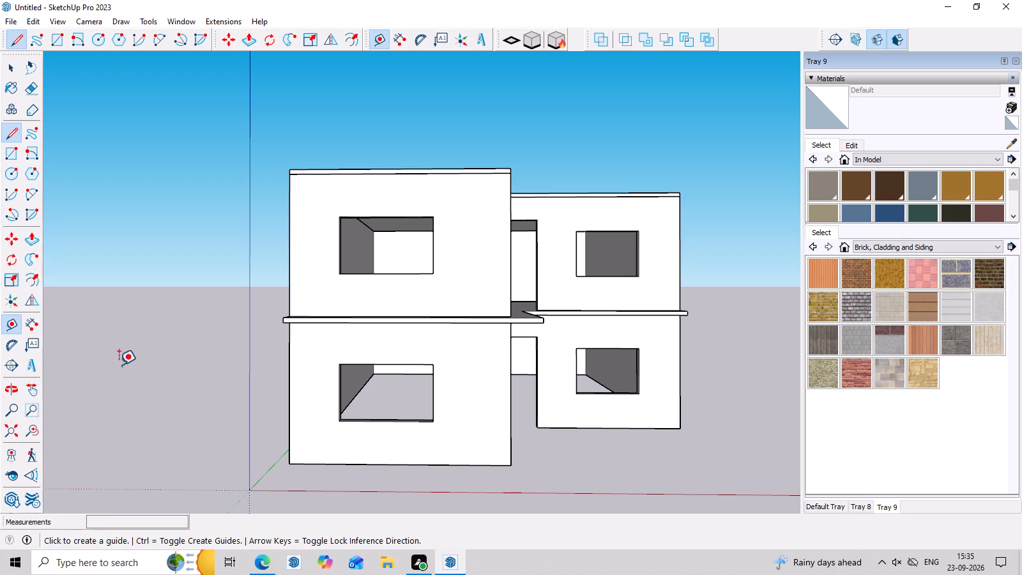
left_click(287, 405)
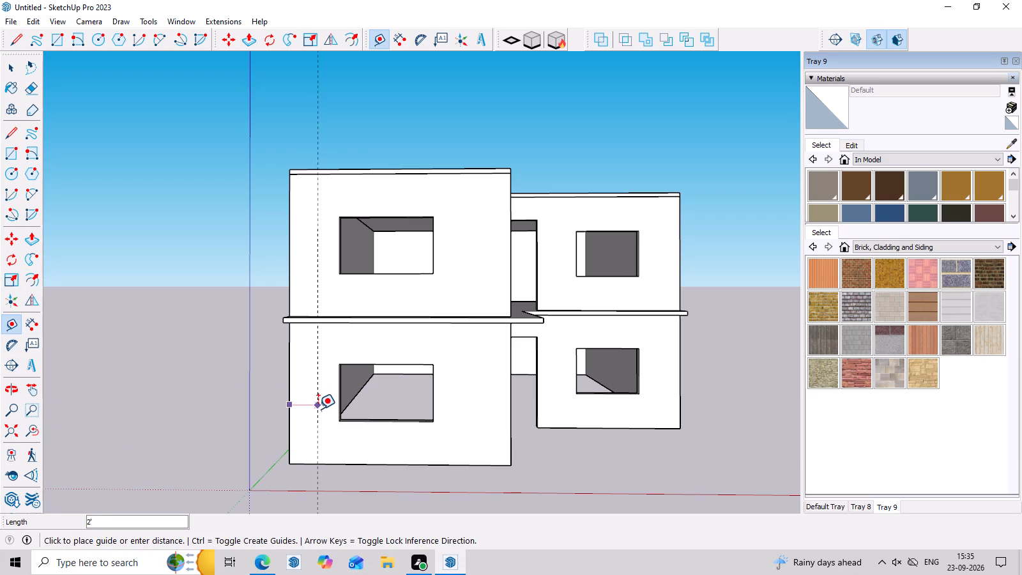
type("2'")
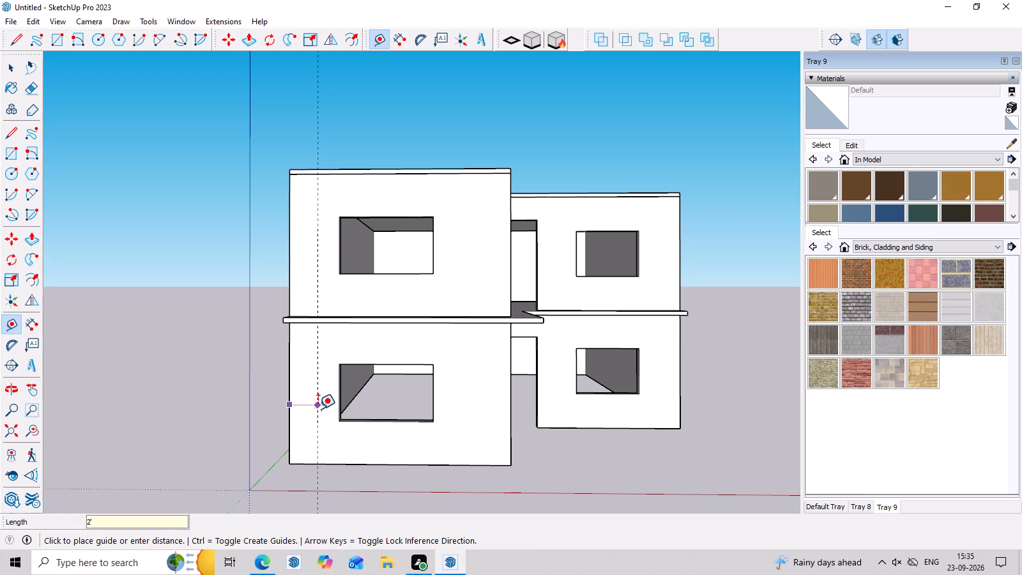
key("Return")
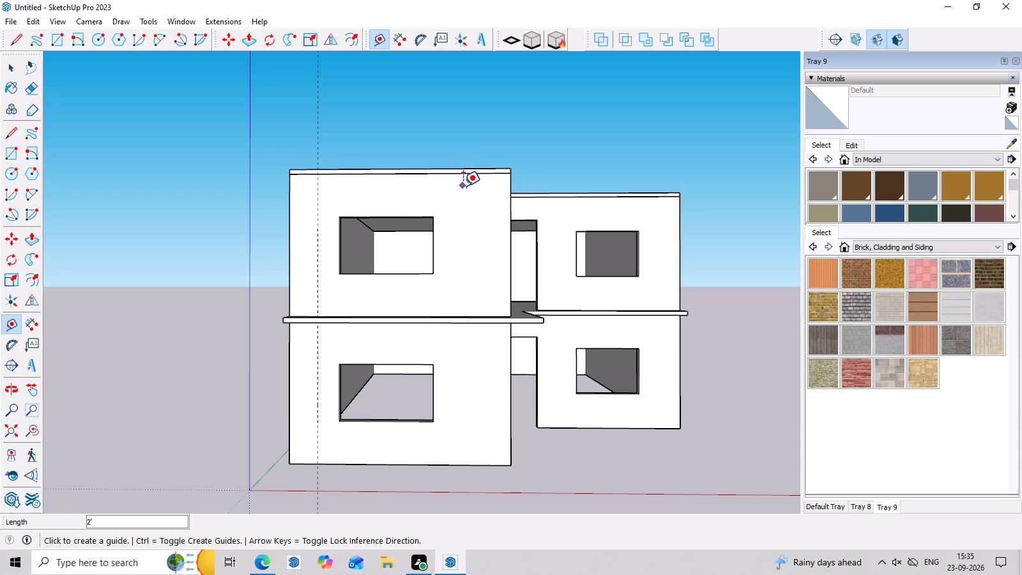
Place a guide on top of the roof slab, 9" in from the projecting wing's front edge.
middle_click_drag(484, 167, 522, 342)
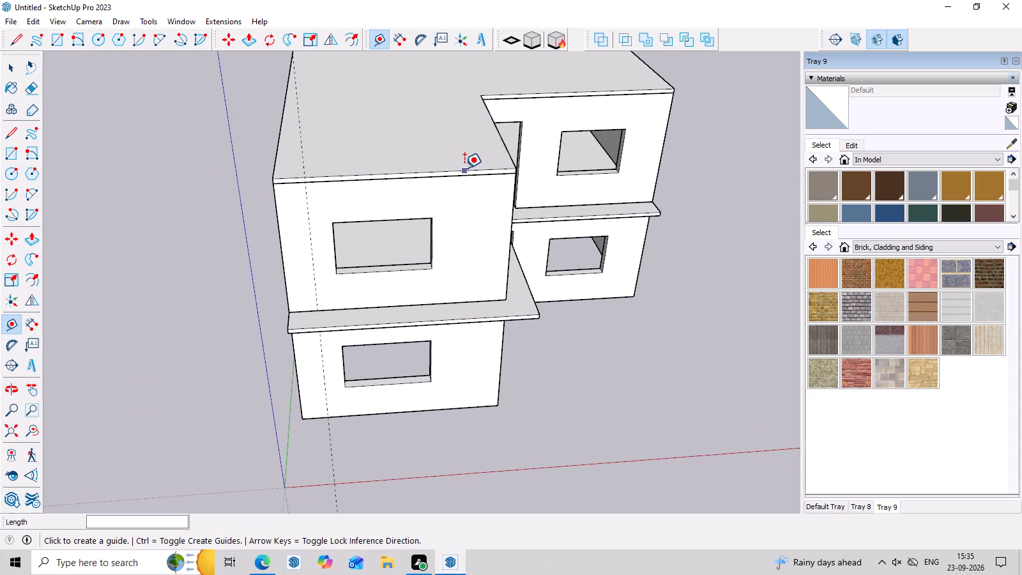
left_click(464, 169)
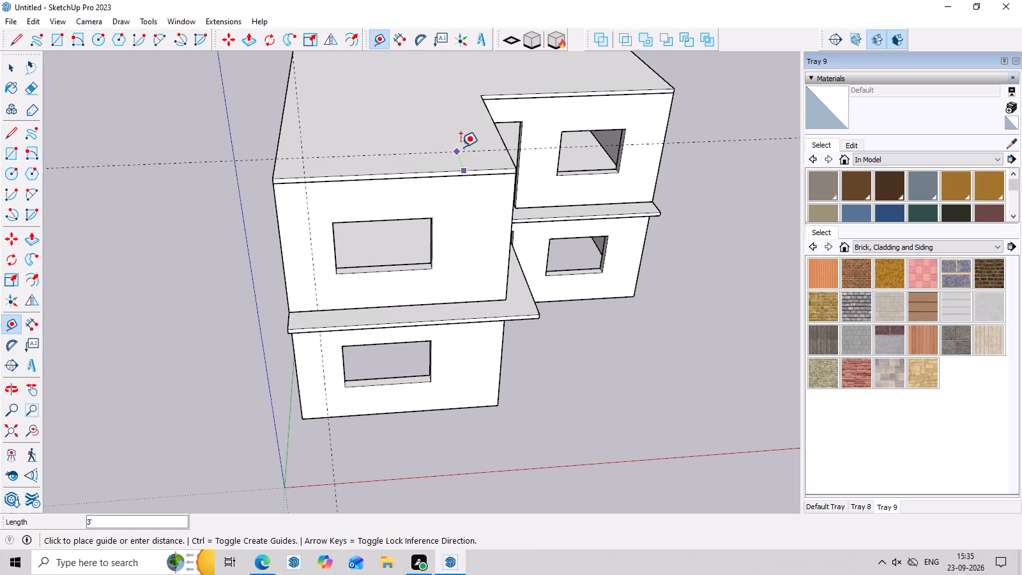
key("Escape")
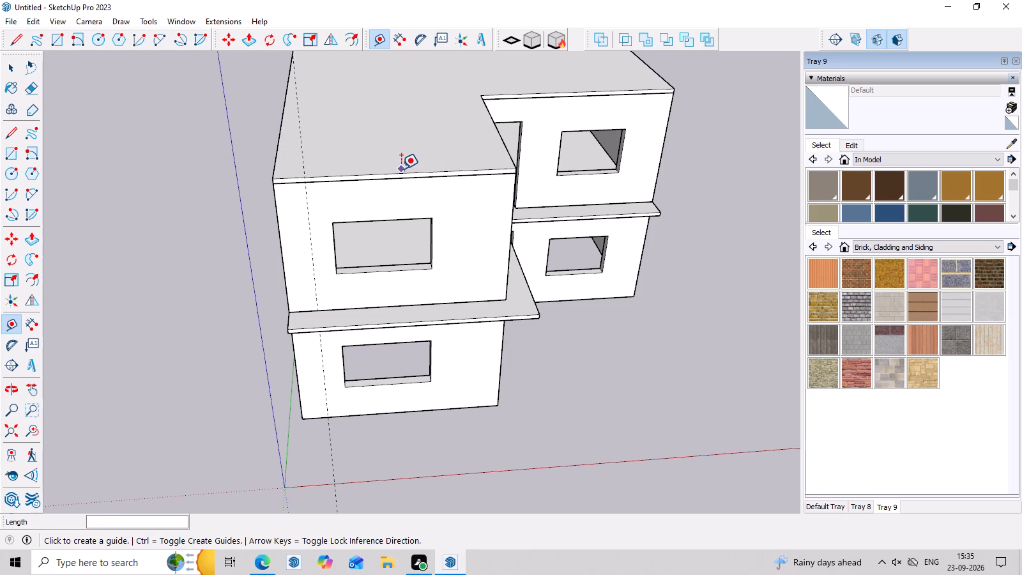
left_click(401, 169)
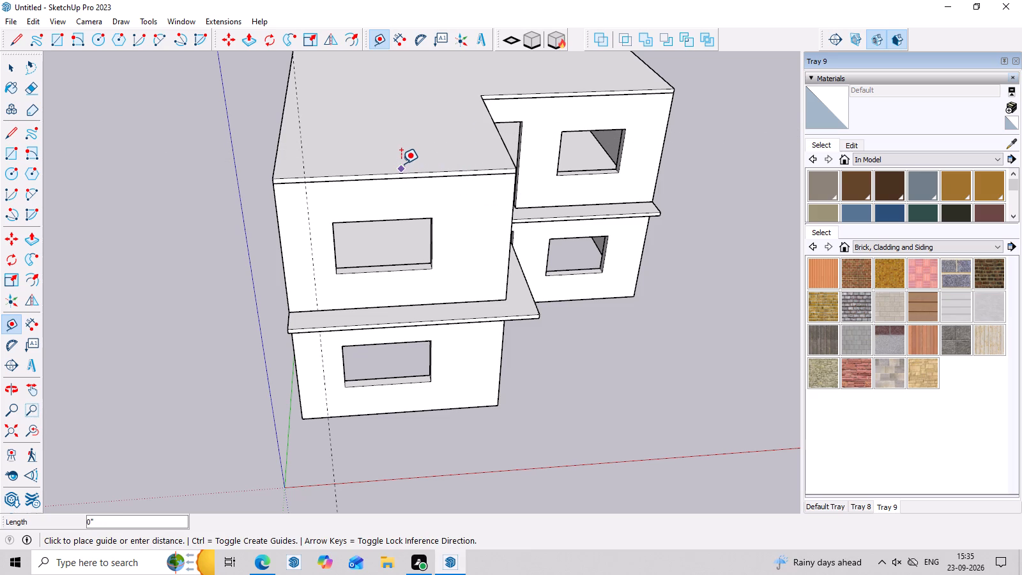
key("Escape")
middle_click_drag(473, 199, 477, 249)
scroll(427, 213, "up", 3)
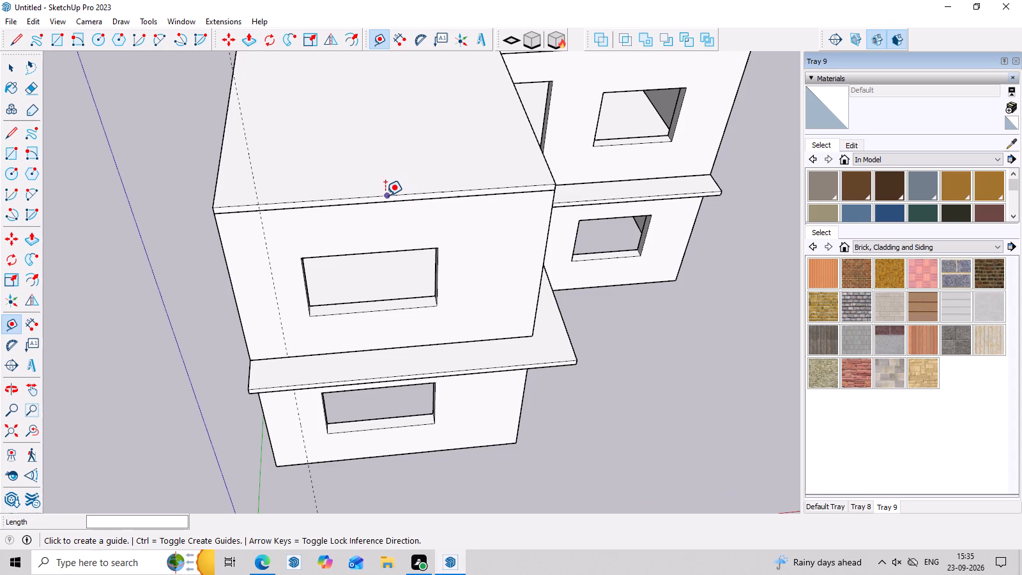
left_click(385, 197)
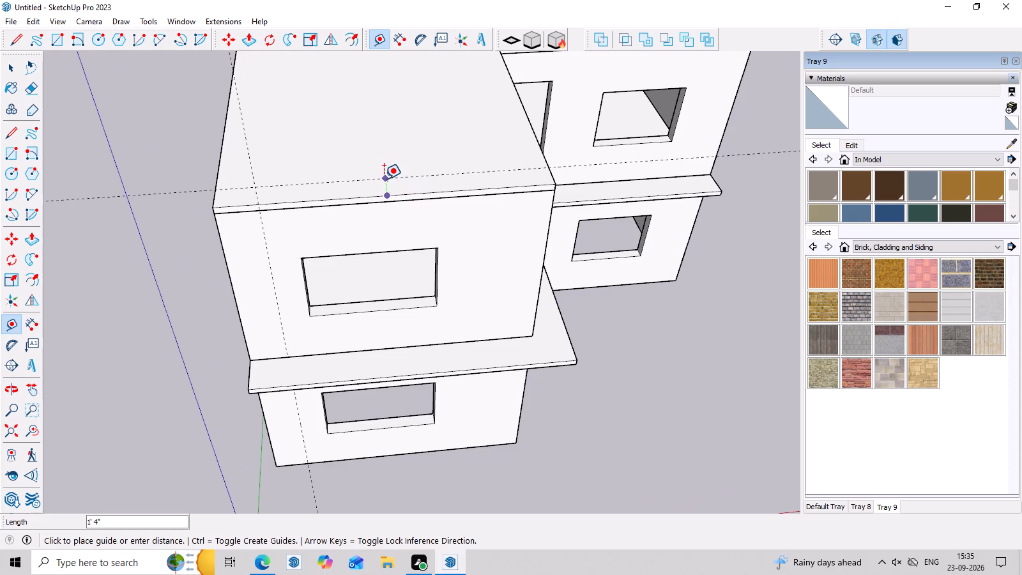
key("9")
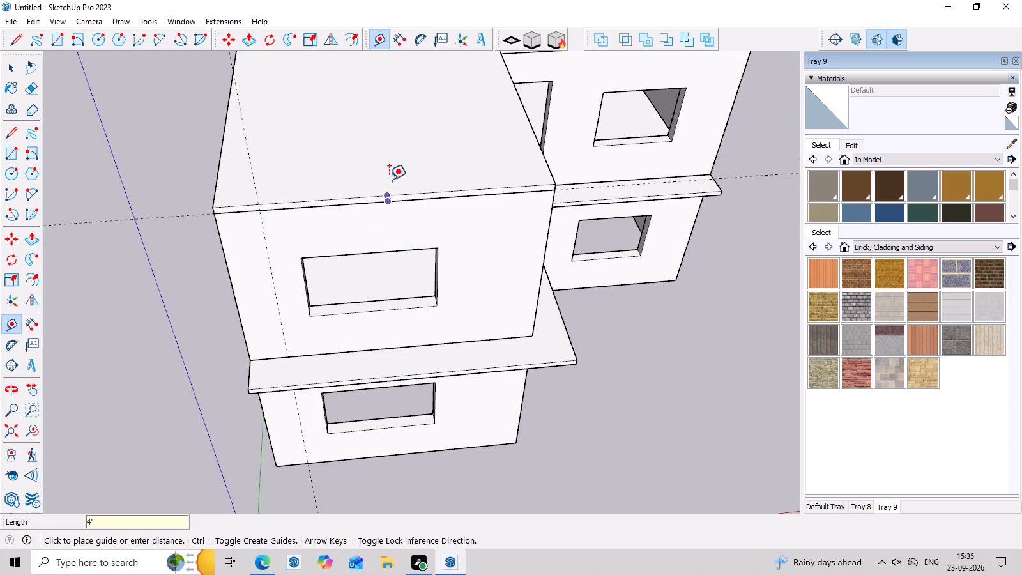
key("6")
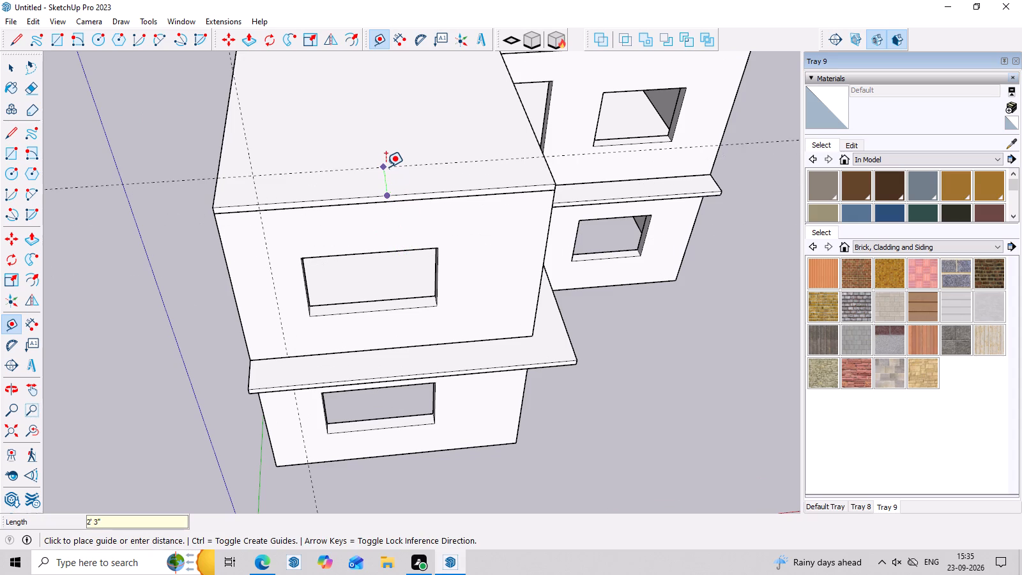
key("BackSpace")
key("9")
key("Return")
Draw a 15' 6" by 9" rectangle on the roof slab between the projecting wing's front edge and the guide.
key("r")
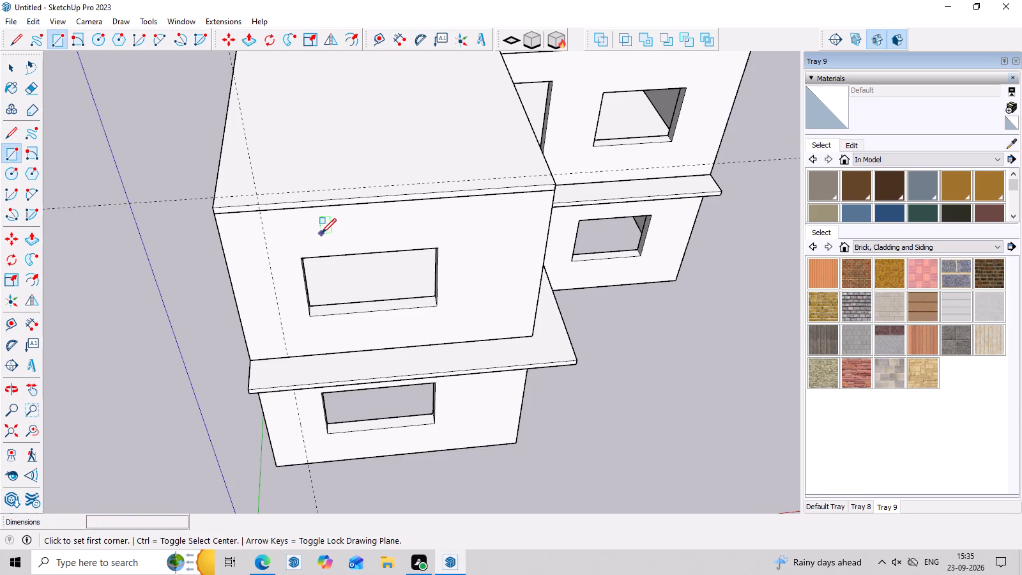
left_click(215, 208)
left_click(215, 194)
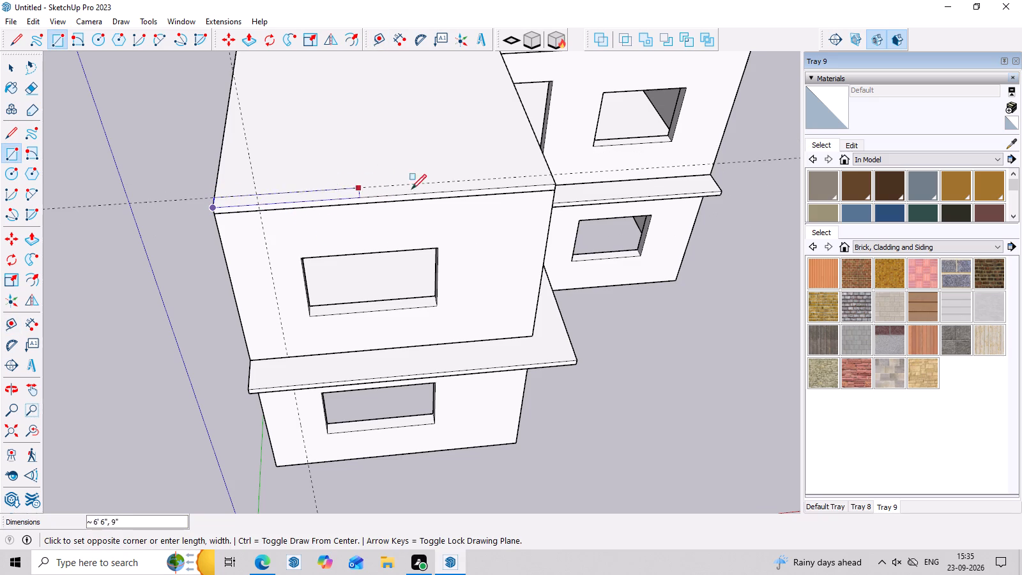
left_click(552, 176)
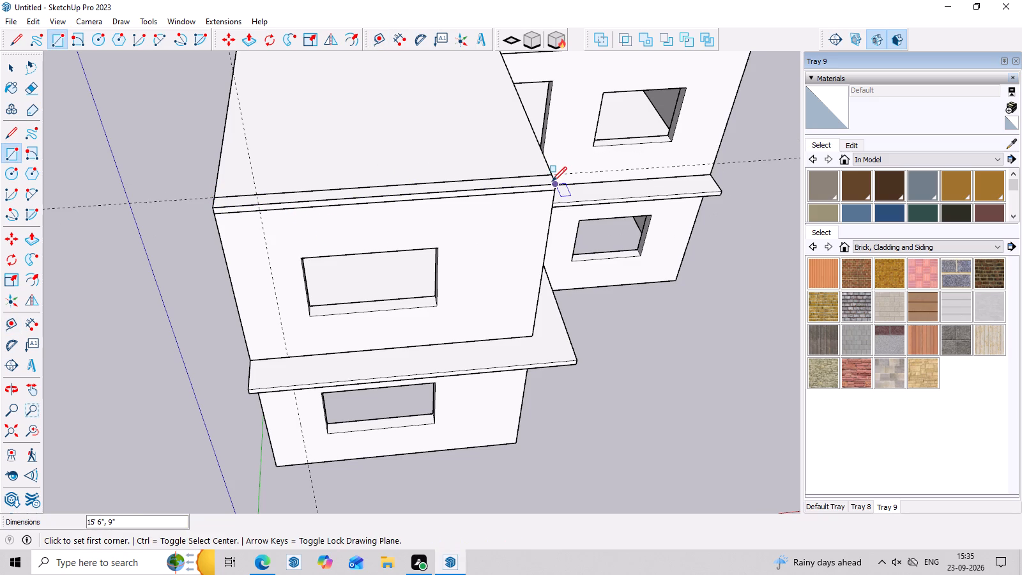
Extrude the roof strip up 1' as a front parapet and raise its top about 1' 7" more.
key("p")
left_click(459, 183)
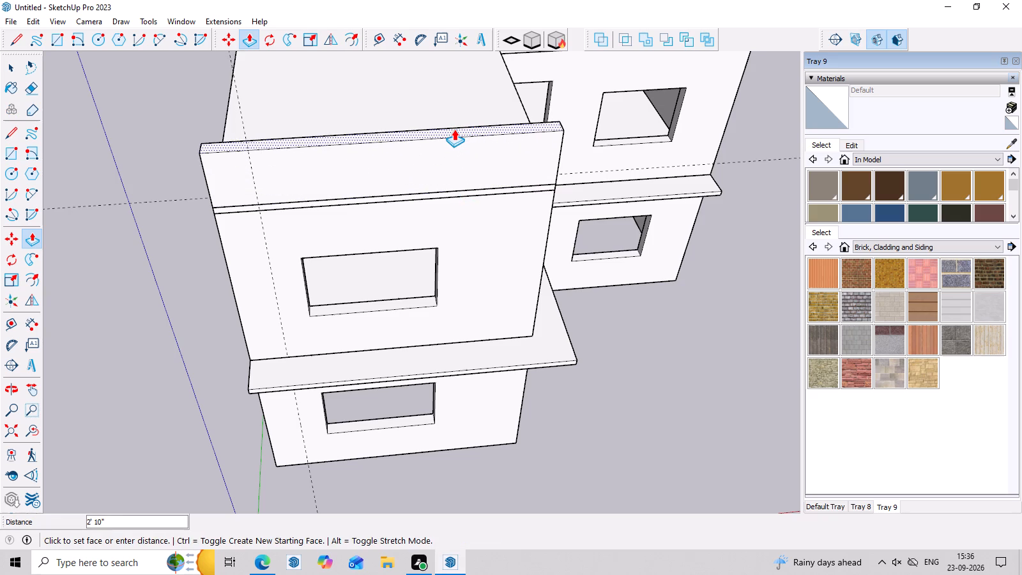
type("1'")
key("Return")
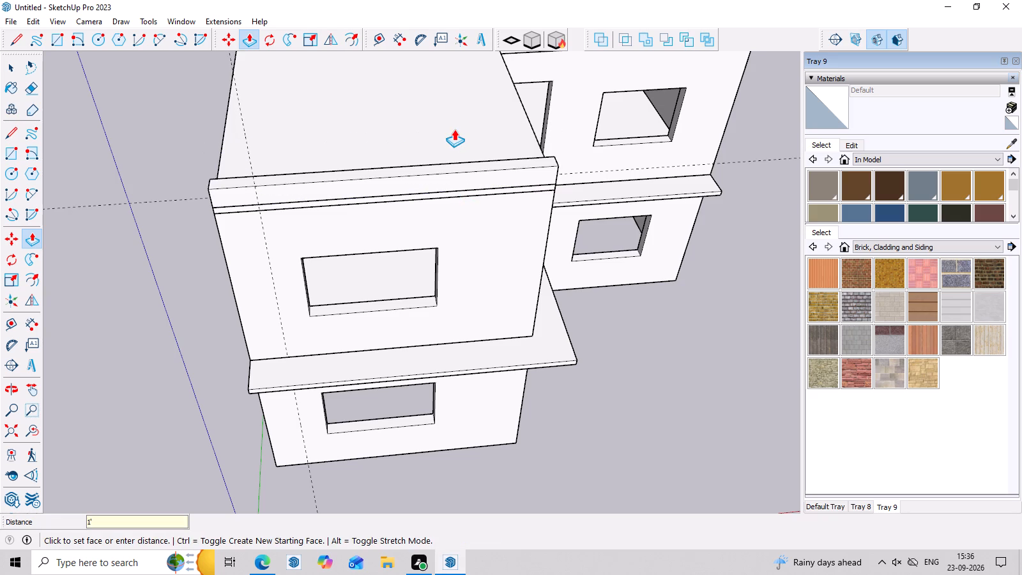
left_click(441, 170)
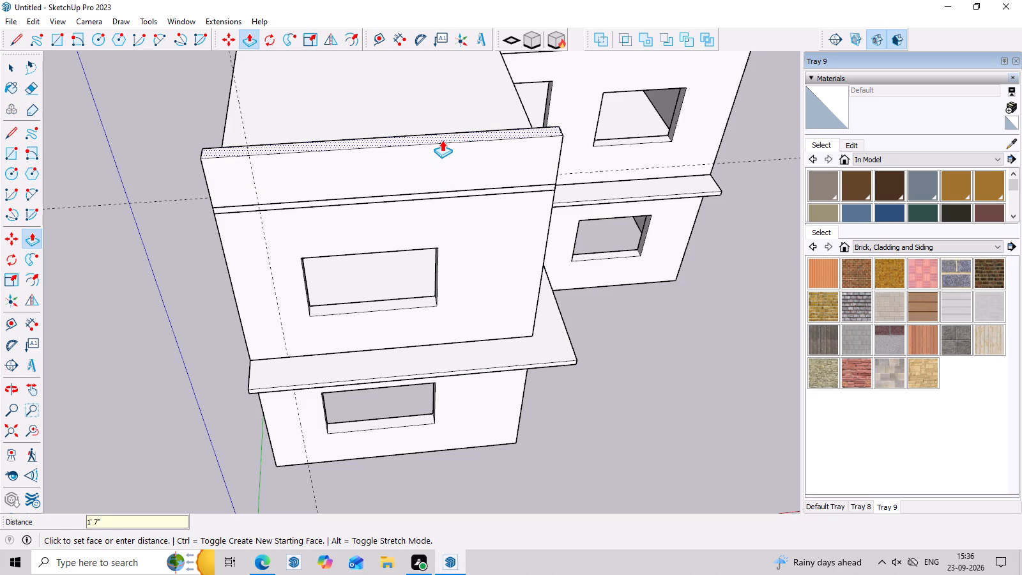
left_click(442, 140)
middle_click_drag(728, 296, 745, 160)
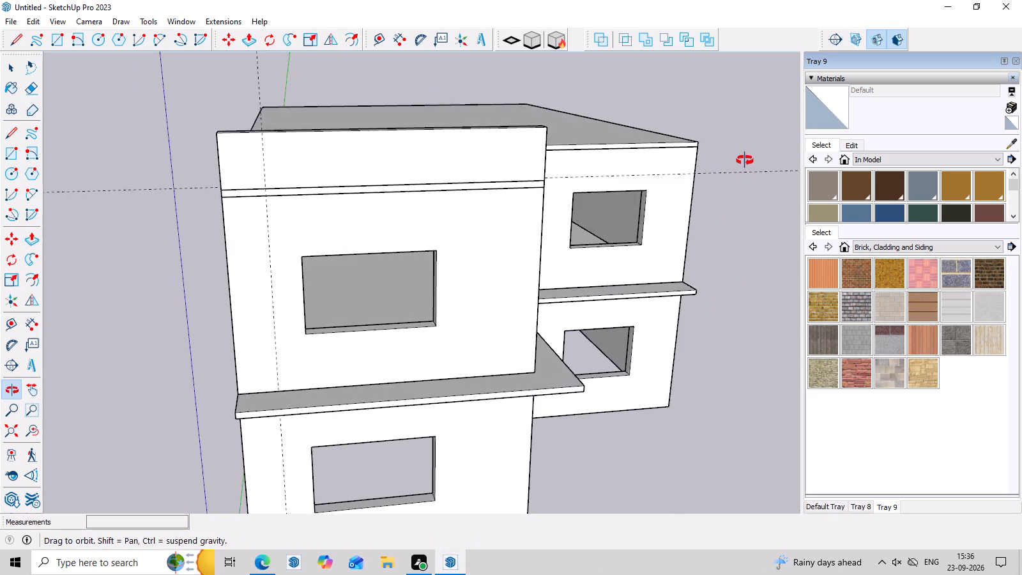
Draw a 23' 3" by 2' rectangle on the projecting wing's front face, from the parapet's outer top corner down to the wall base at the guide.
middle_click_drag(745, 160, 522, 134)
middle_click_drag(719, 374, 827, 397)
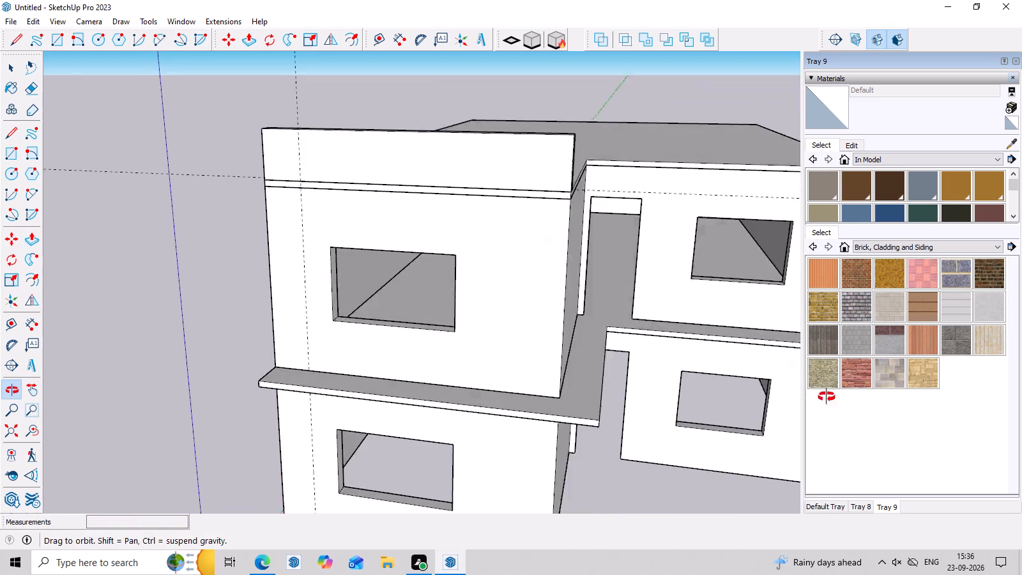
middle_click_drag(827, 397, 850, 397)
key("space")
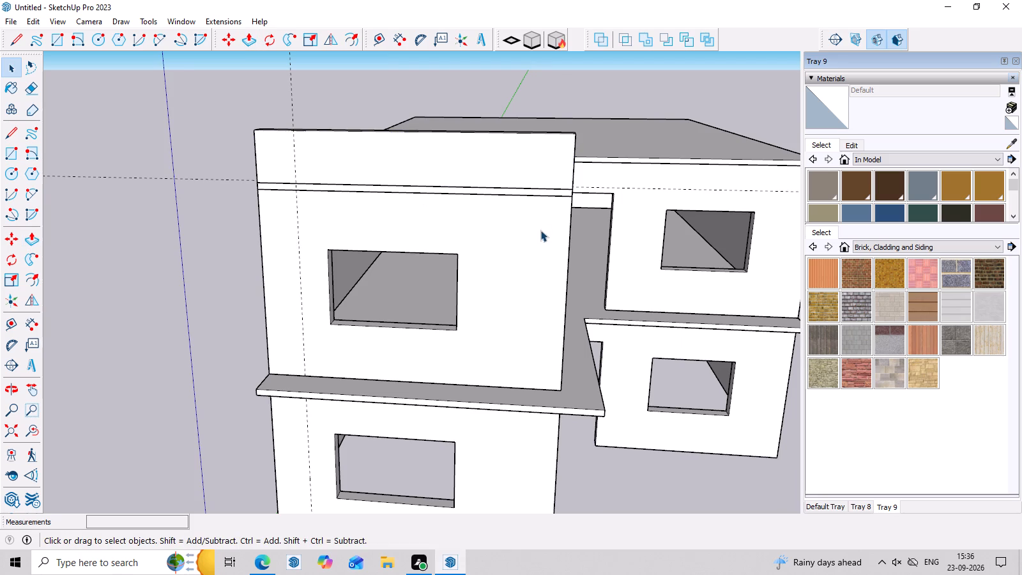
scroll(540, 230, "down", 3)
middle_click_drag(604, 333, 617, 327)
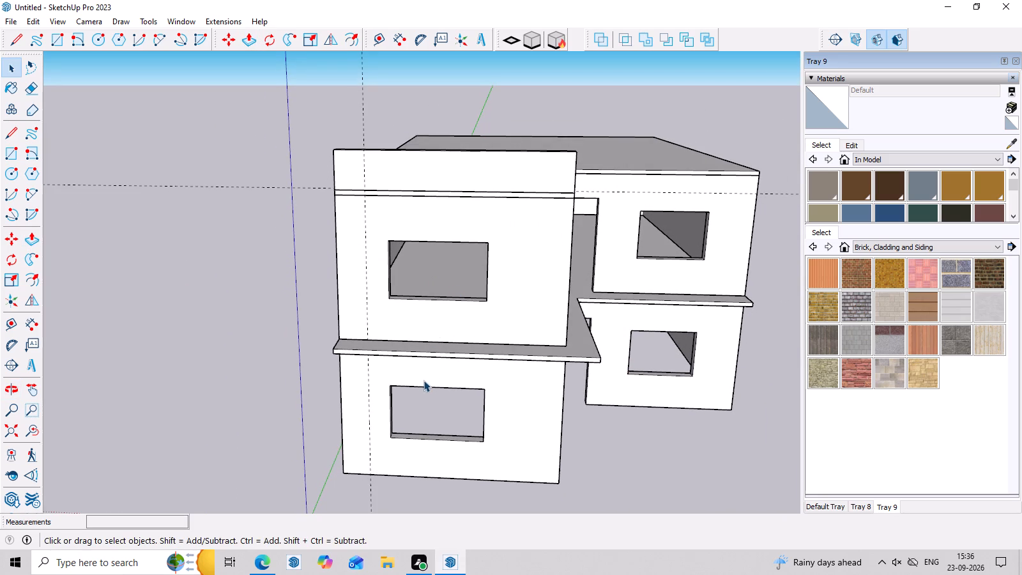
key("r")
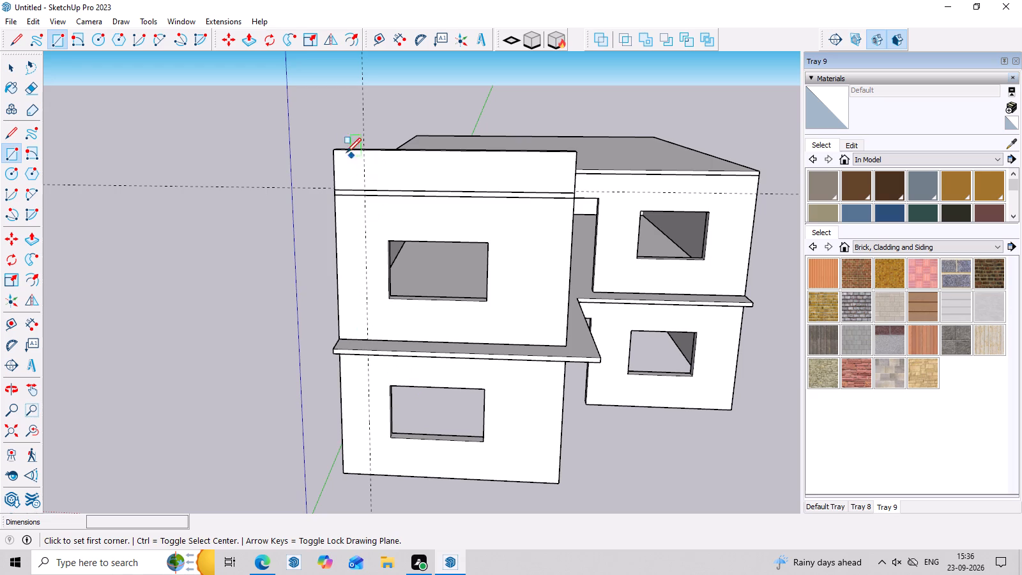
left_click(332, 149)
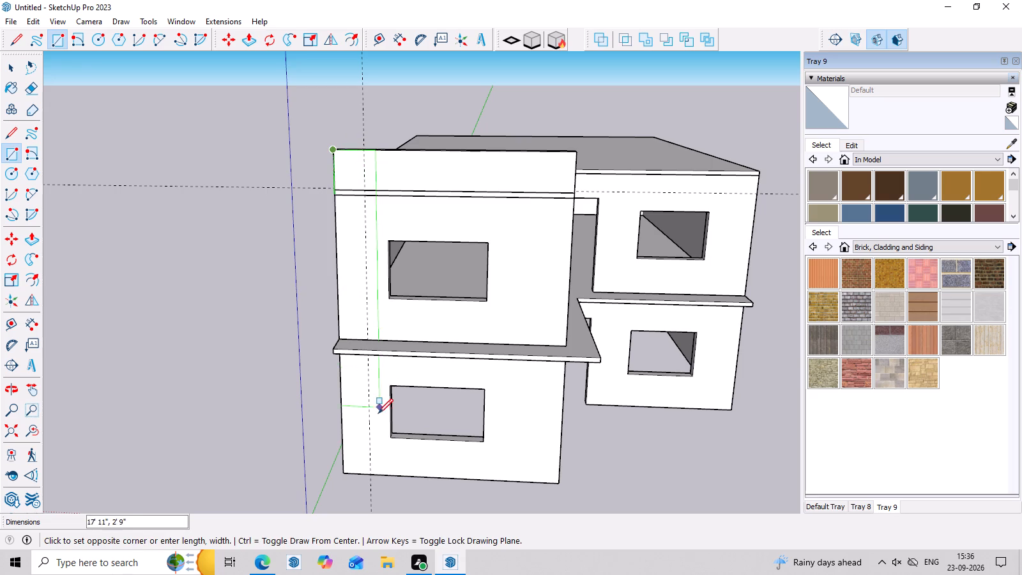
left_click(371, 473)
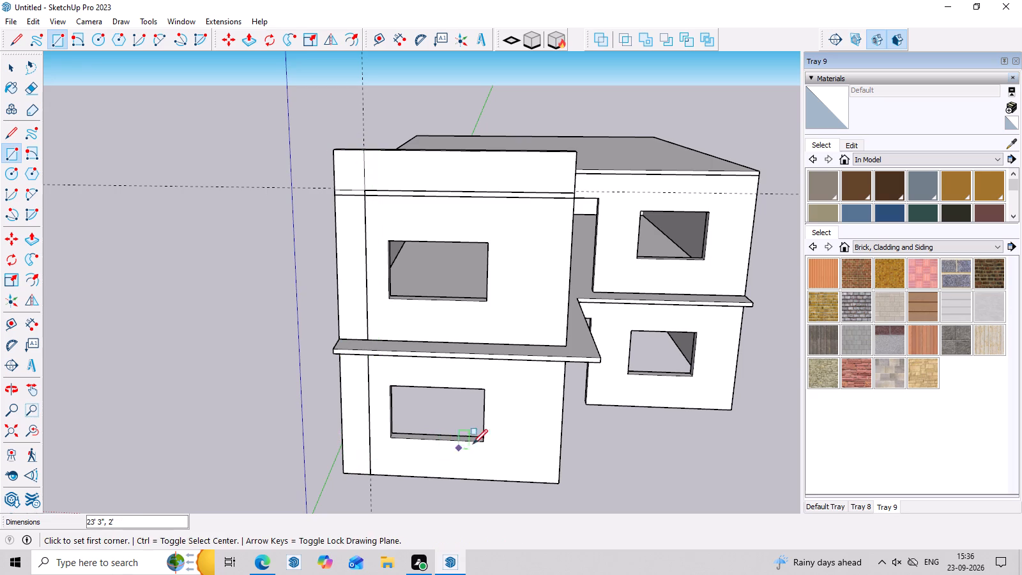
key("space")
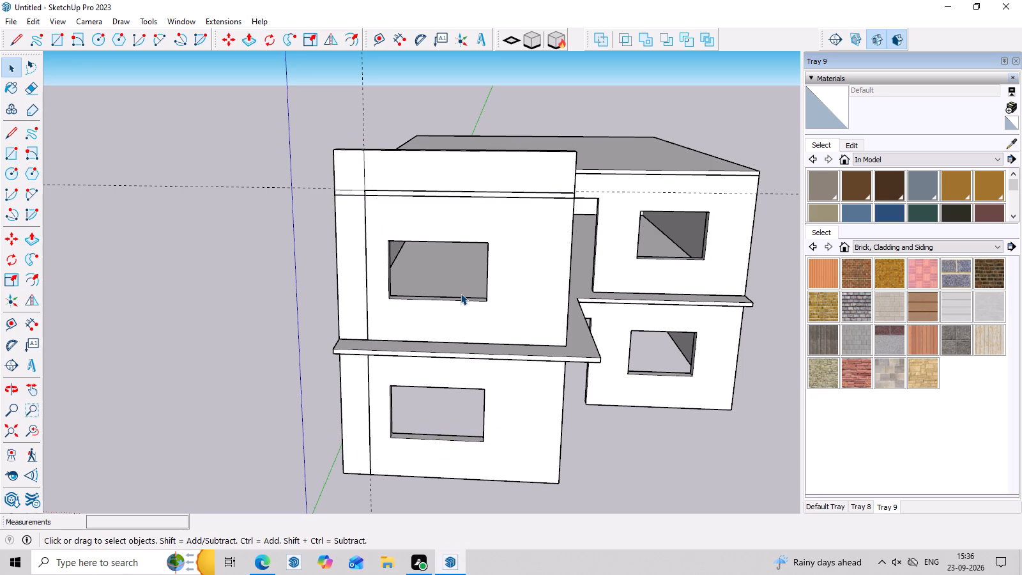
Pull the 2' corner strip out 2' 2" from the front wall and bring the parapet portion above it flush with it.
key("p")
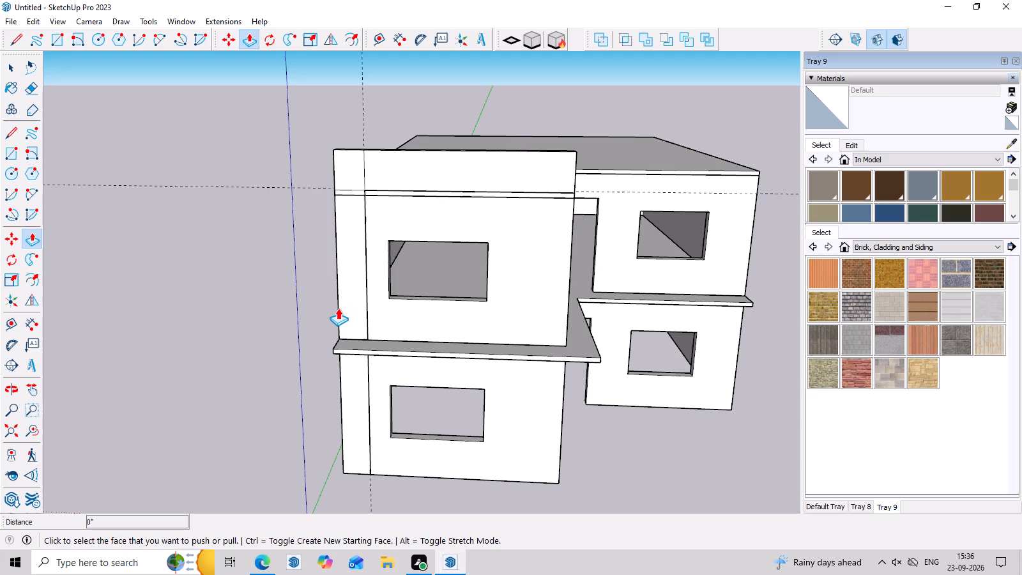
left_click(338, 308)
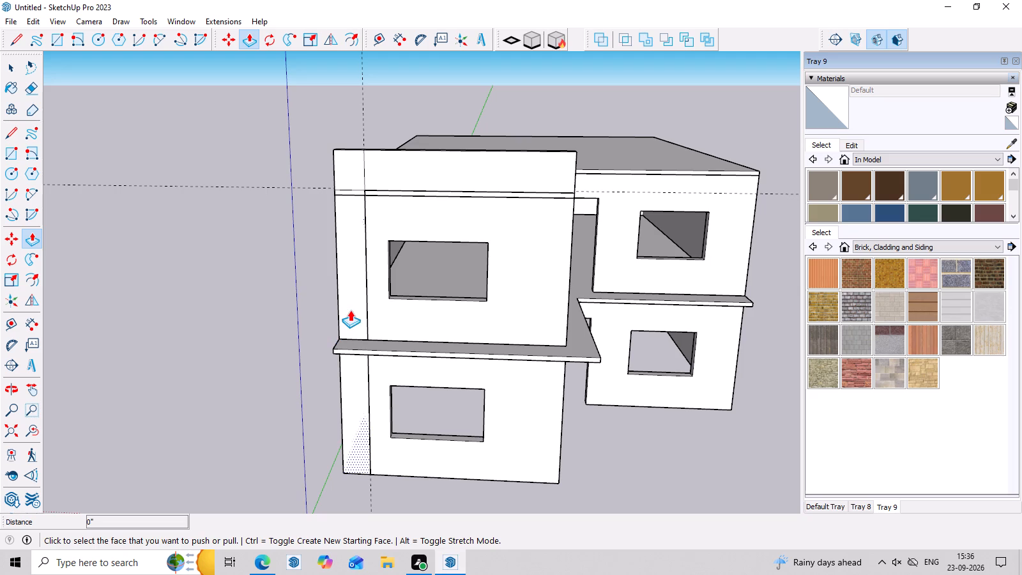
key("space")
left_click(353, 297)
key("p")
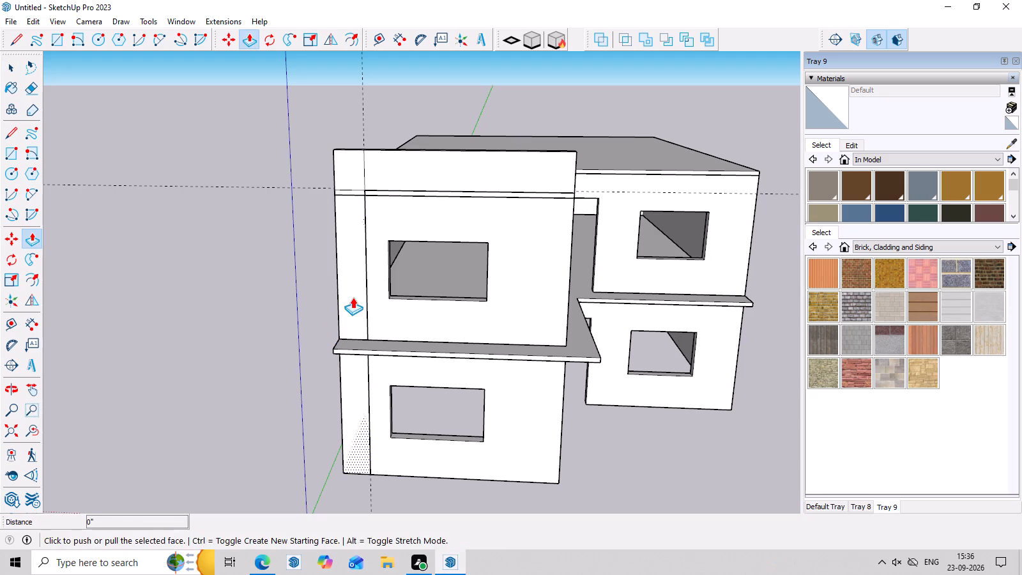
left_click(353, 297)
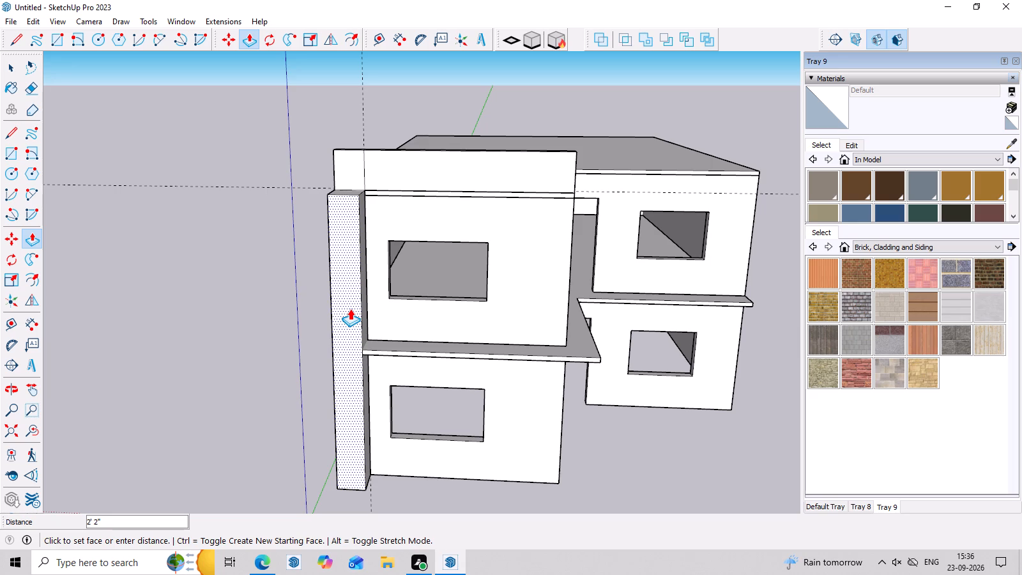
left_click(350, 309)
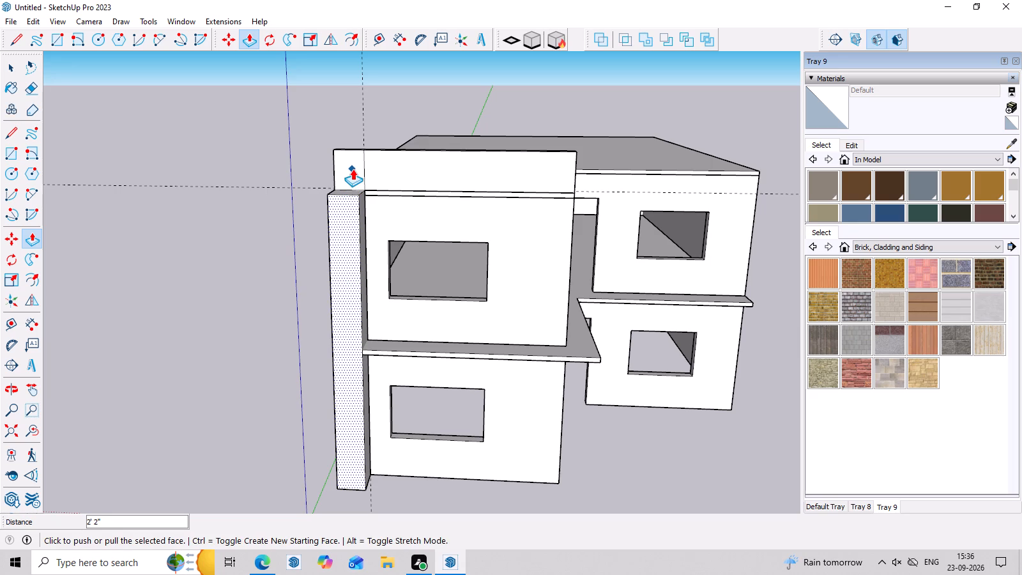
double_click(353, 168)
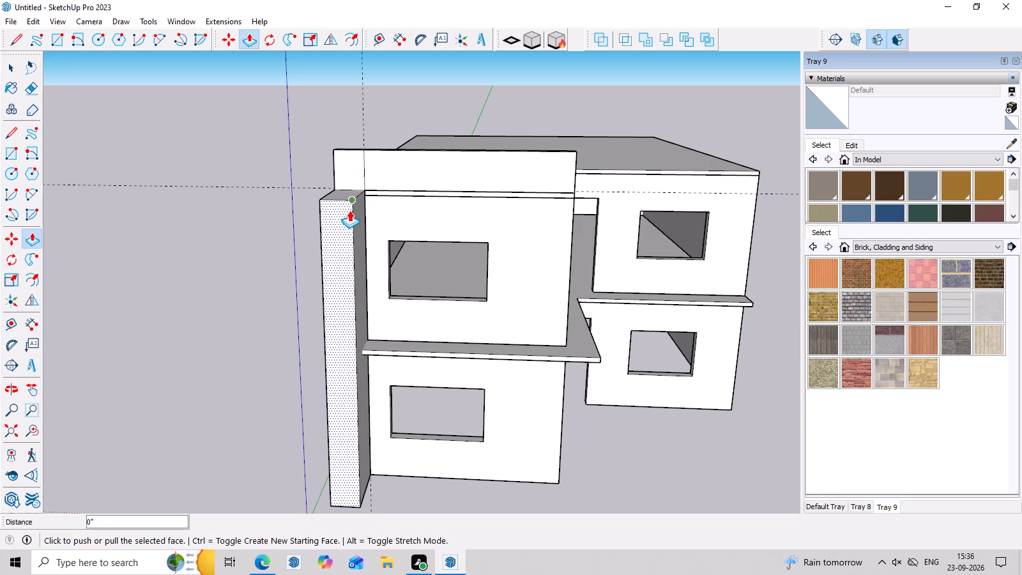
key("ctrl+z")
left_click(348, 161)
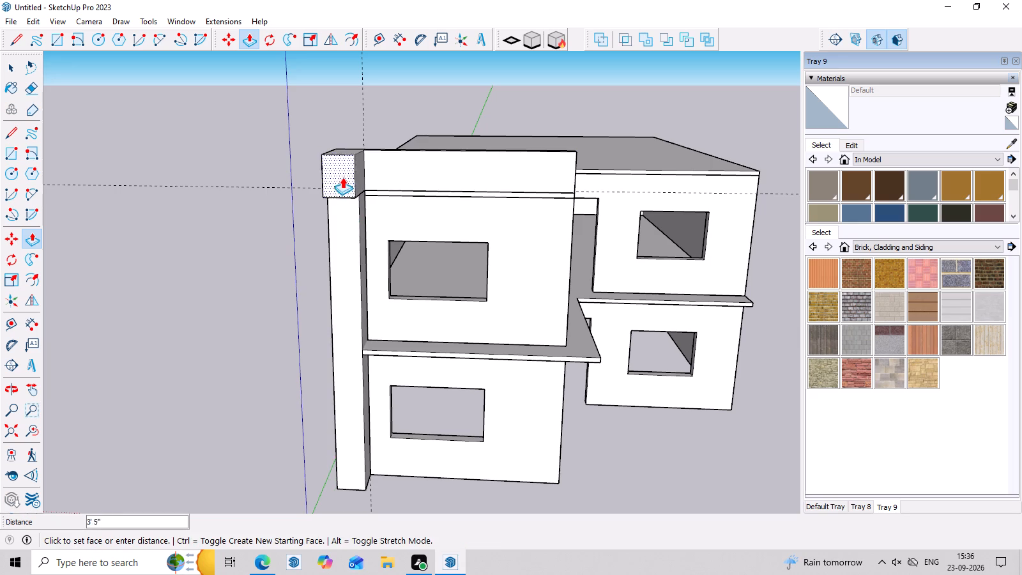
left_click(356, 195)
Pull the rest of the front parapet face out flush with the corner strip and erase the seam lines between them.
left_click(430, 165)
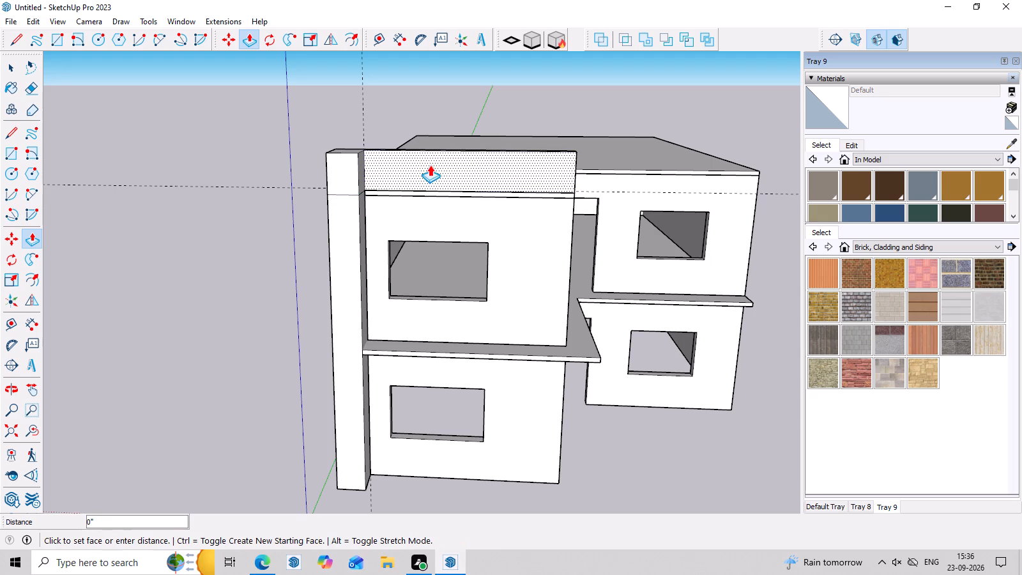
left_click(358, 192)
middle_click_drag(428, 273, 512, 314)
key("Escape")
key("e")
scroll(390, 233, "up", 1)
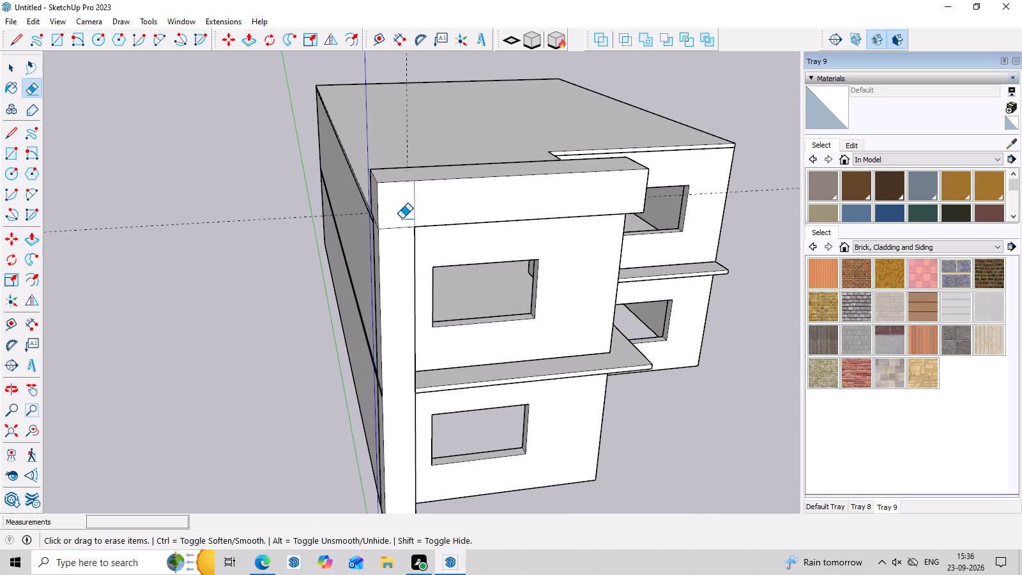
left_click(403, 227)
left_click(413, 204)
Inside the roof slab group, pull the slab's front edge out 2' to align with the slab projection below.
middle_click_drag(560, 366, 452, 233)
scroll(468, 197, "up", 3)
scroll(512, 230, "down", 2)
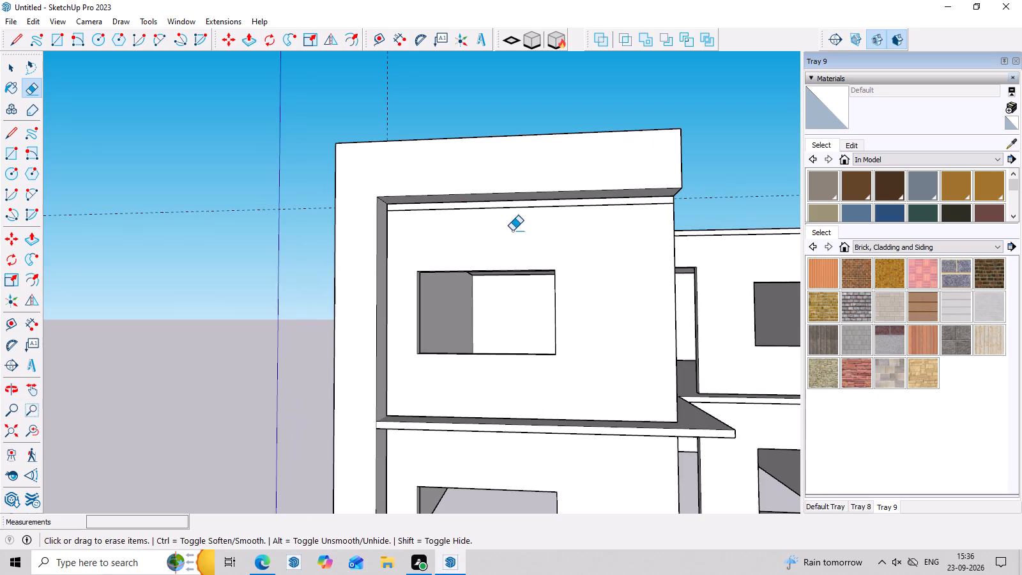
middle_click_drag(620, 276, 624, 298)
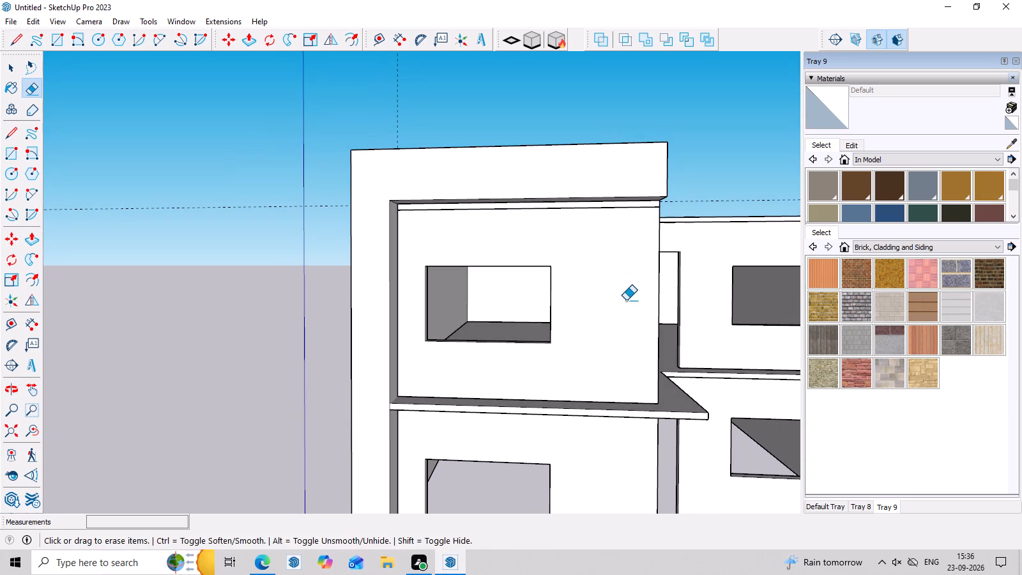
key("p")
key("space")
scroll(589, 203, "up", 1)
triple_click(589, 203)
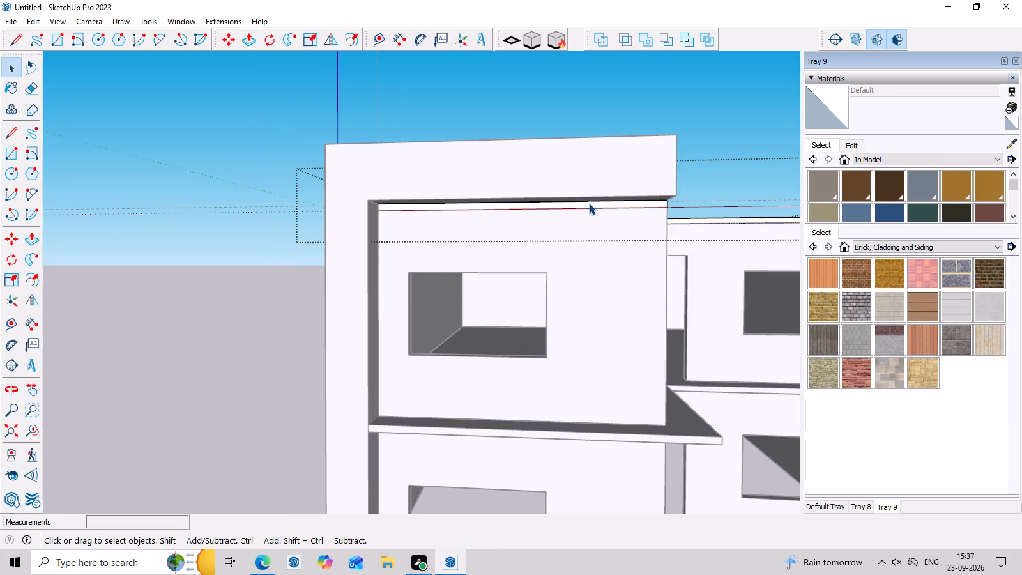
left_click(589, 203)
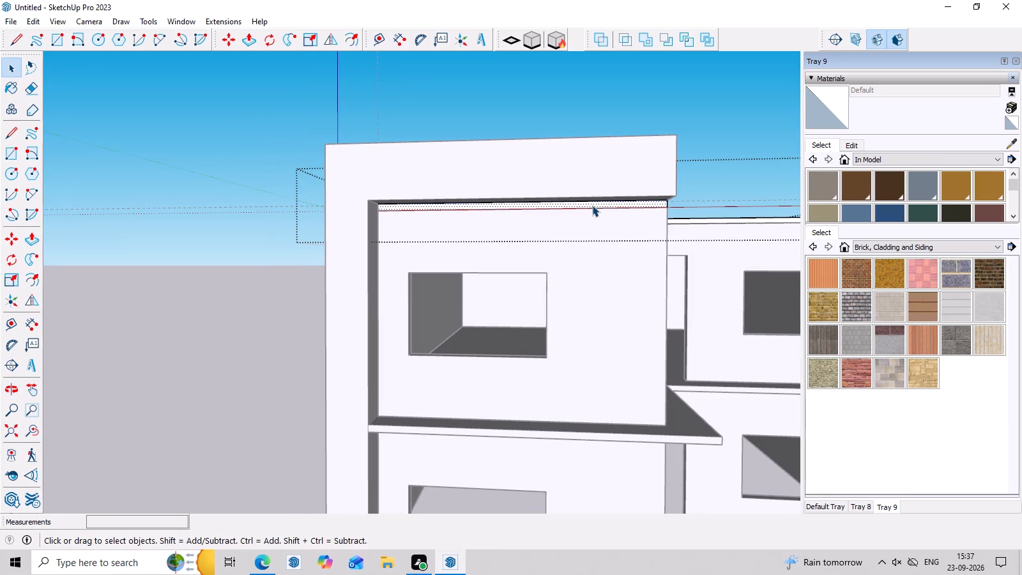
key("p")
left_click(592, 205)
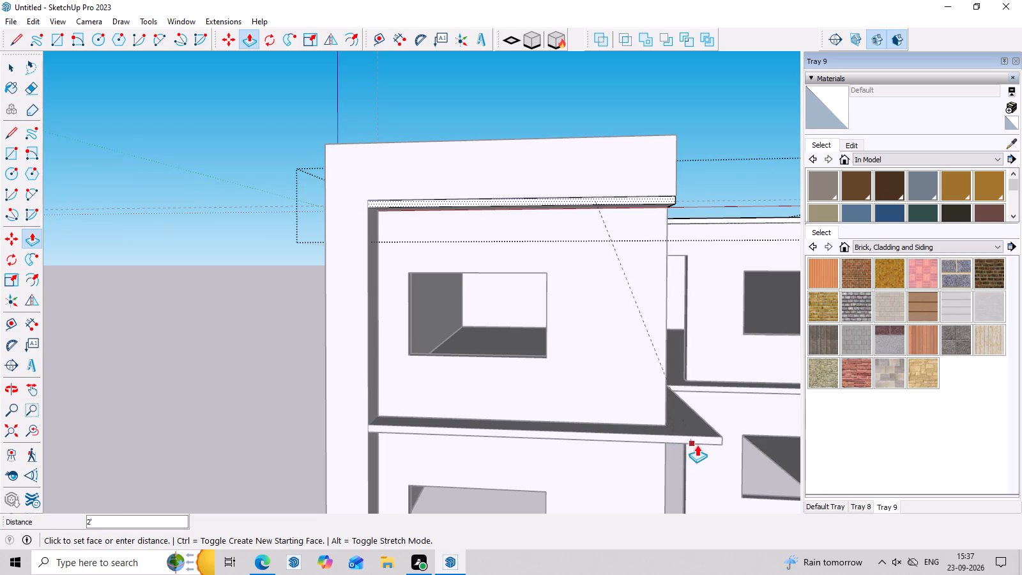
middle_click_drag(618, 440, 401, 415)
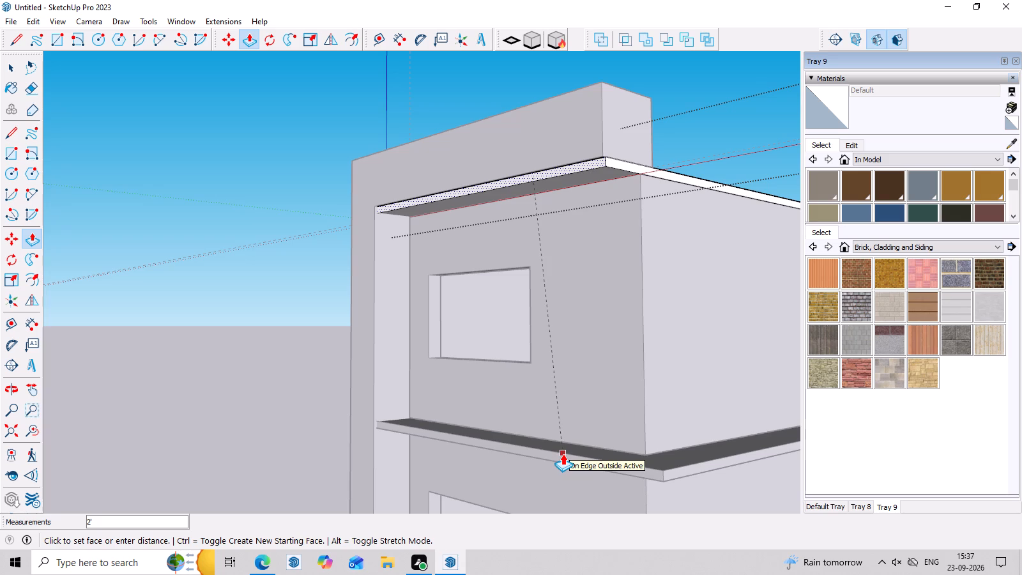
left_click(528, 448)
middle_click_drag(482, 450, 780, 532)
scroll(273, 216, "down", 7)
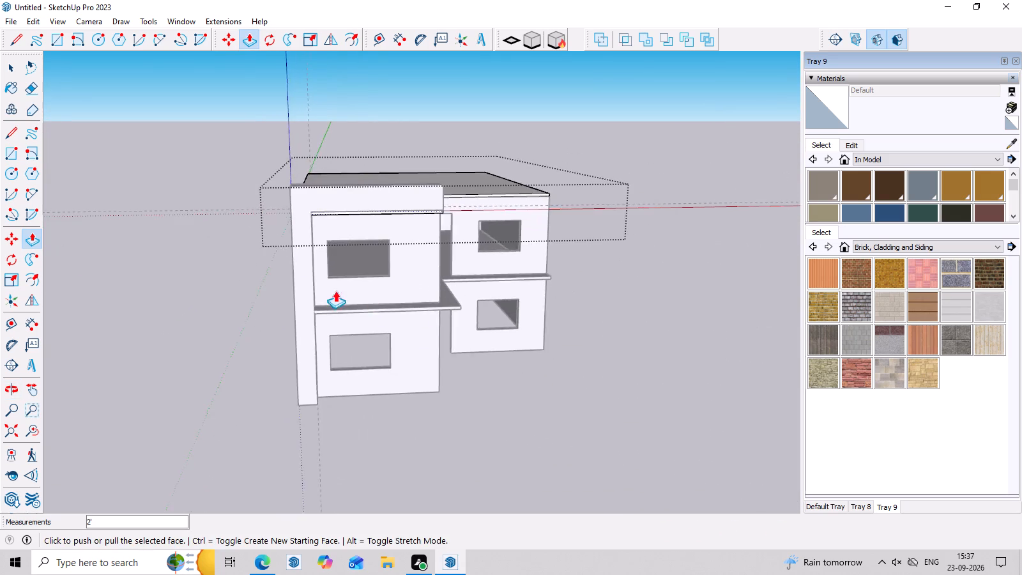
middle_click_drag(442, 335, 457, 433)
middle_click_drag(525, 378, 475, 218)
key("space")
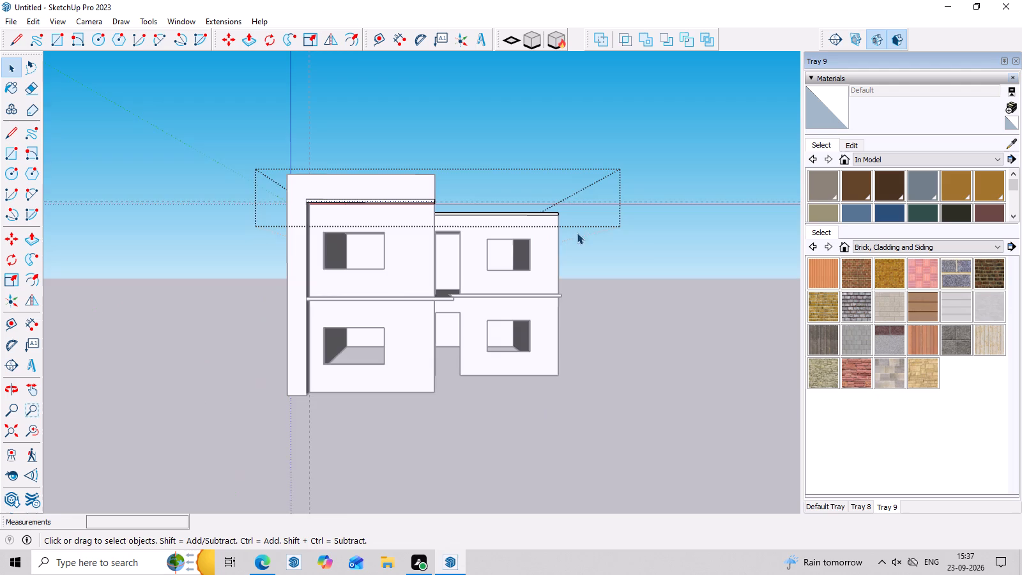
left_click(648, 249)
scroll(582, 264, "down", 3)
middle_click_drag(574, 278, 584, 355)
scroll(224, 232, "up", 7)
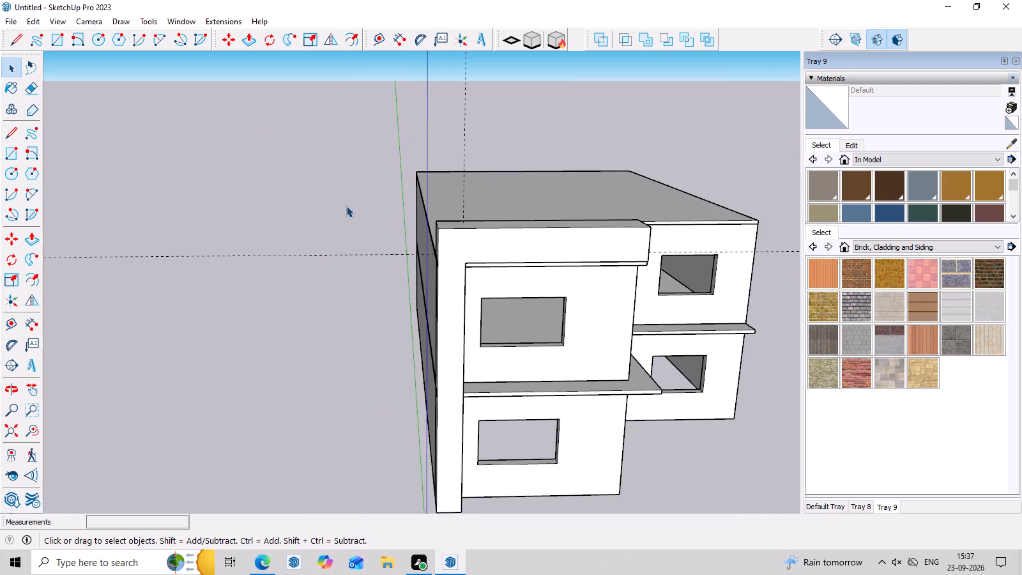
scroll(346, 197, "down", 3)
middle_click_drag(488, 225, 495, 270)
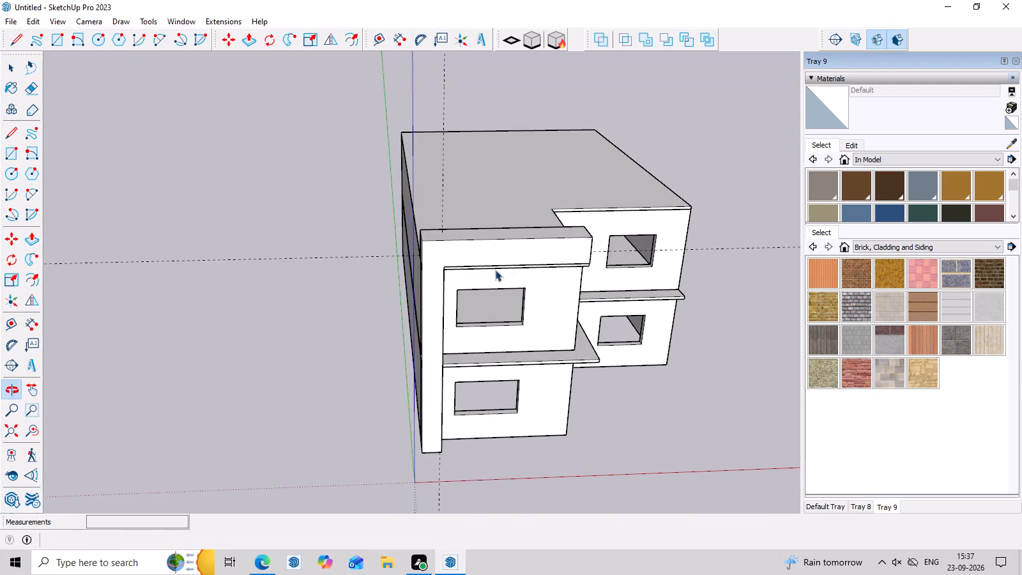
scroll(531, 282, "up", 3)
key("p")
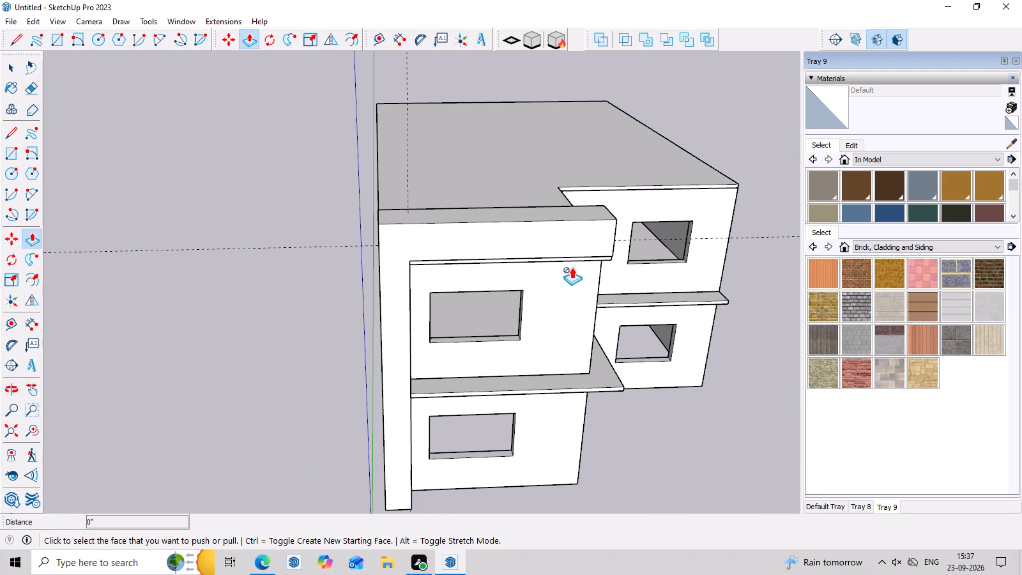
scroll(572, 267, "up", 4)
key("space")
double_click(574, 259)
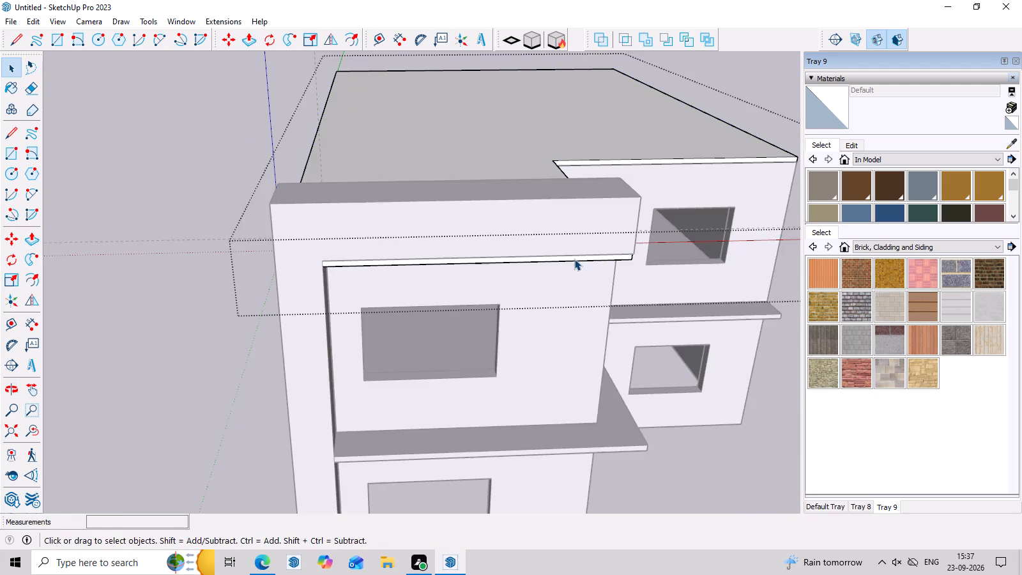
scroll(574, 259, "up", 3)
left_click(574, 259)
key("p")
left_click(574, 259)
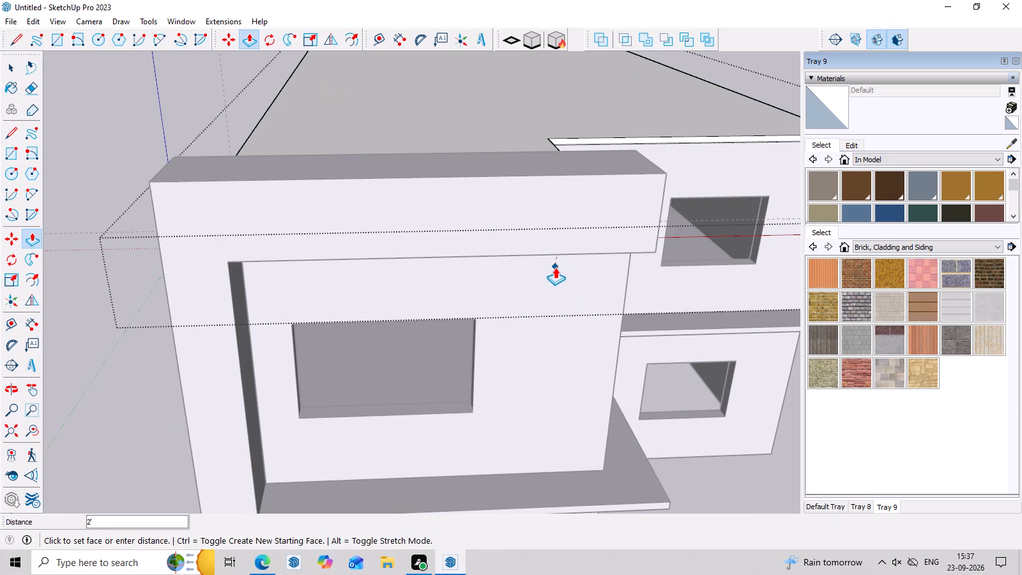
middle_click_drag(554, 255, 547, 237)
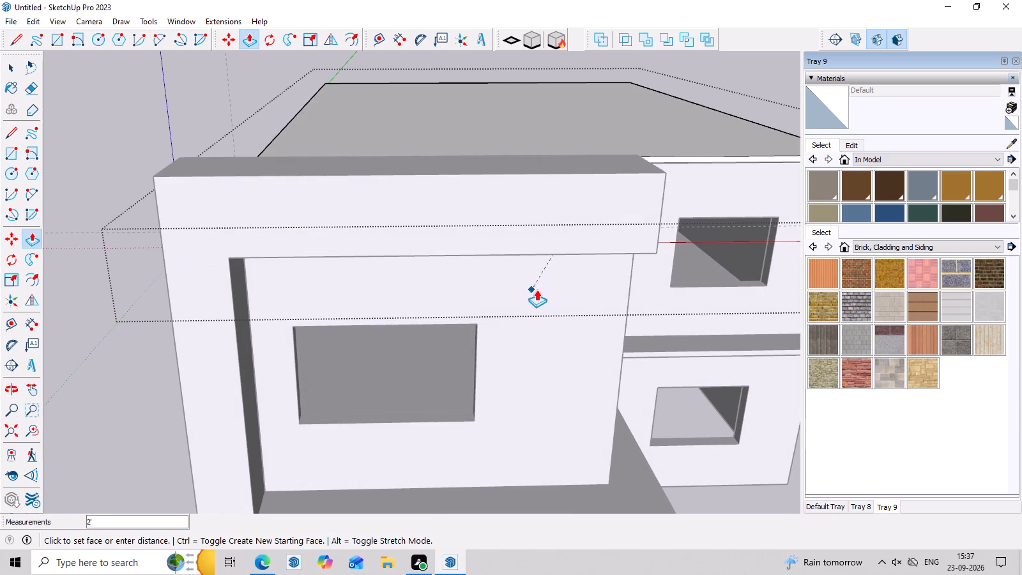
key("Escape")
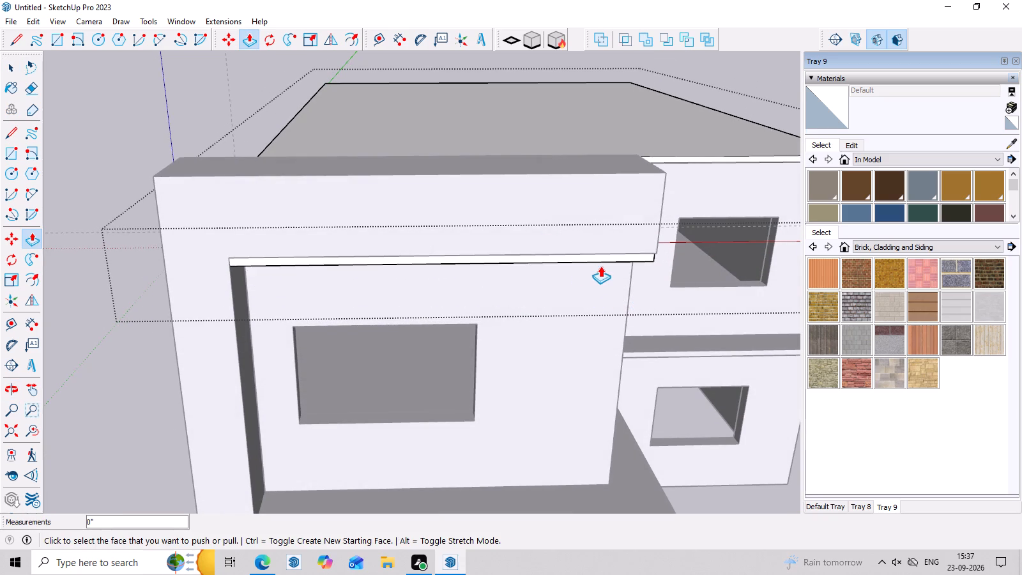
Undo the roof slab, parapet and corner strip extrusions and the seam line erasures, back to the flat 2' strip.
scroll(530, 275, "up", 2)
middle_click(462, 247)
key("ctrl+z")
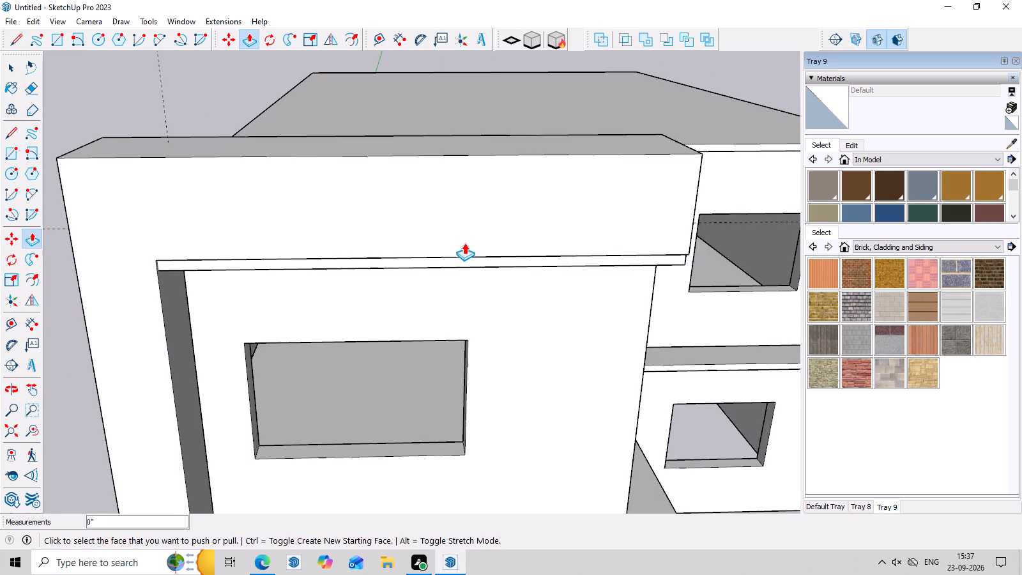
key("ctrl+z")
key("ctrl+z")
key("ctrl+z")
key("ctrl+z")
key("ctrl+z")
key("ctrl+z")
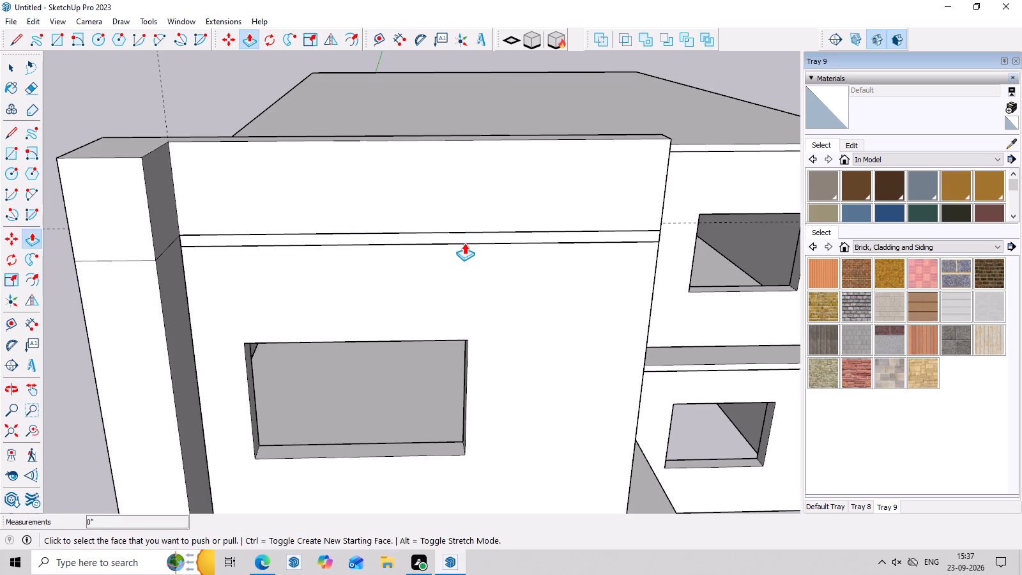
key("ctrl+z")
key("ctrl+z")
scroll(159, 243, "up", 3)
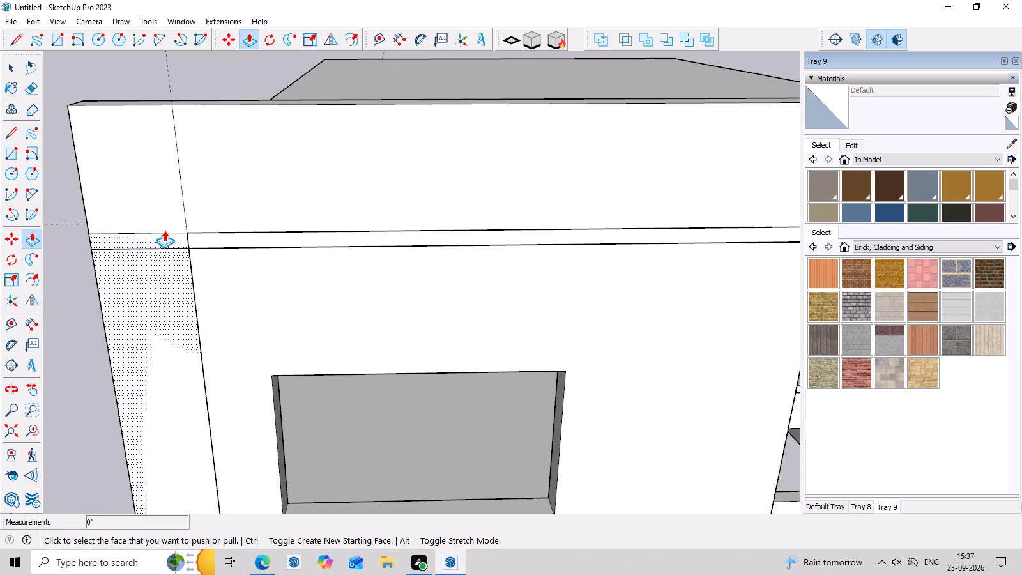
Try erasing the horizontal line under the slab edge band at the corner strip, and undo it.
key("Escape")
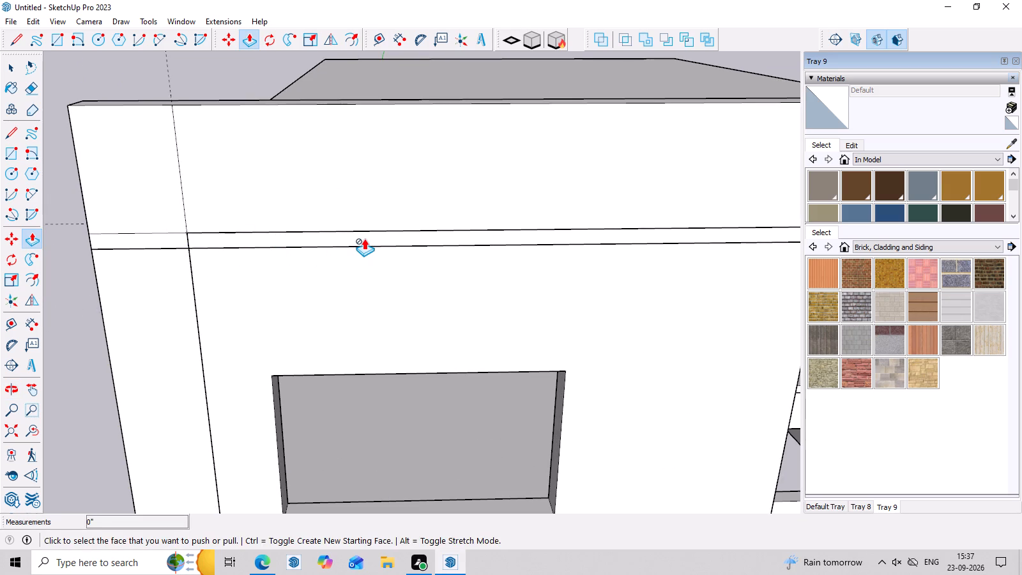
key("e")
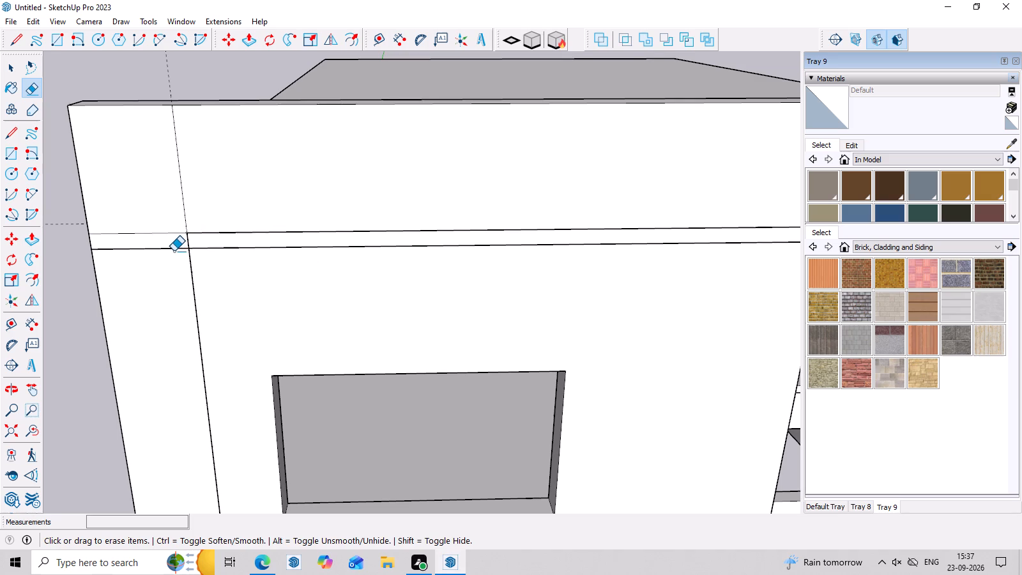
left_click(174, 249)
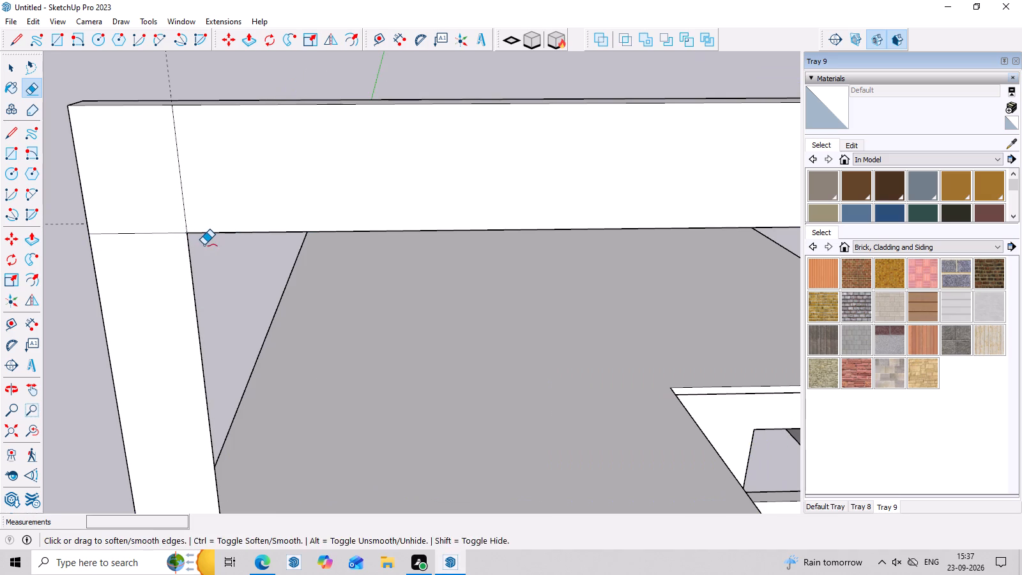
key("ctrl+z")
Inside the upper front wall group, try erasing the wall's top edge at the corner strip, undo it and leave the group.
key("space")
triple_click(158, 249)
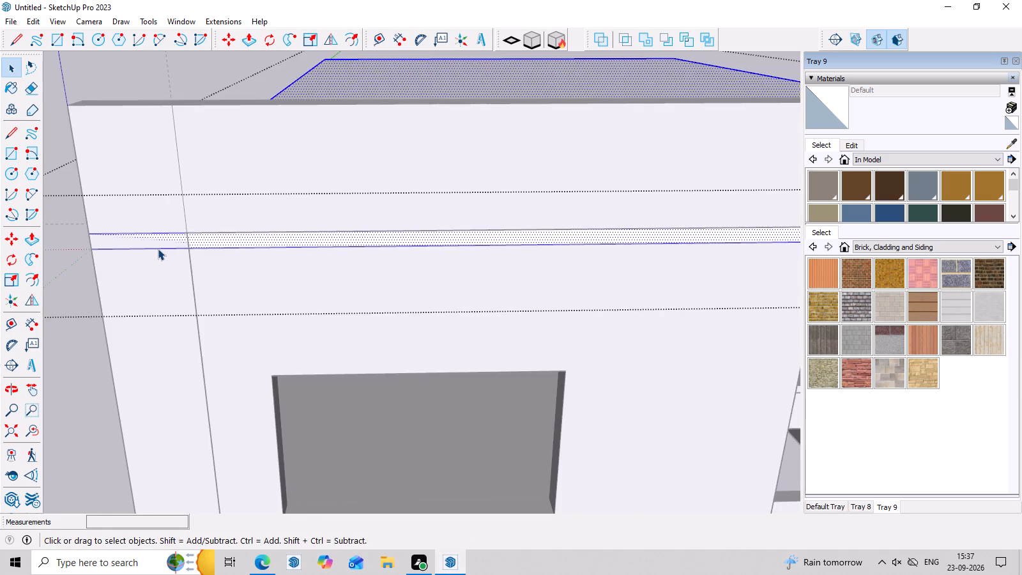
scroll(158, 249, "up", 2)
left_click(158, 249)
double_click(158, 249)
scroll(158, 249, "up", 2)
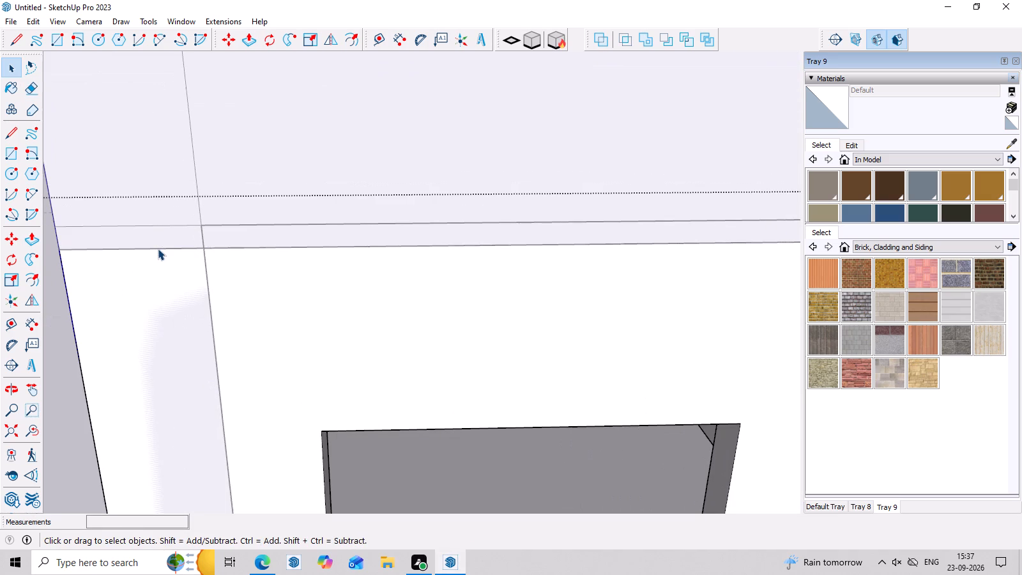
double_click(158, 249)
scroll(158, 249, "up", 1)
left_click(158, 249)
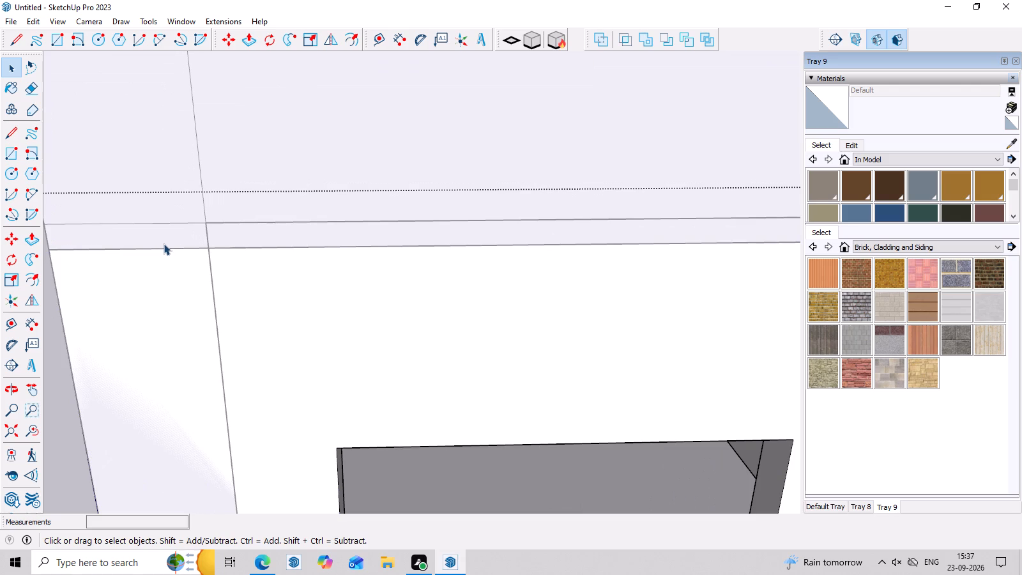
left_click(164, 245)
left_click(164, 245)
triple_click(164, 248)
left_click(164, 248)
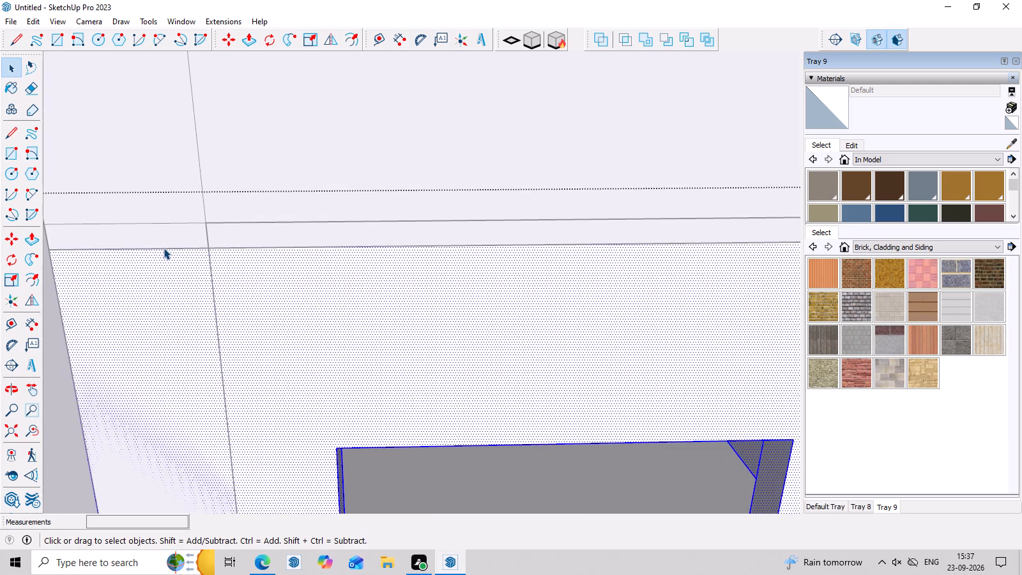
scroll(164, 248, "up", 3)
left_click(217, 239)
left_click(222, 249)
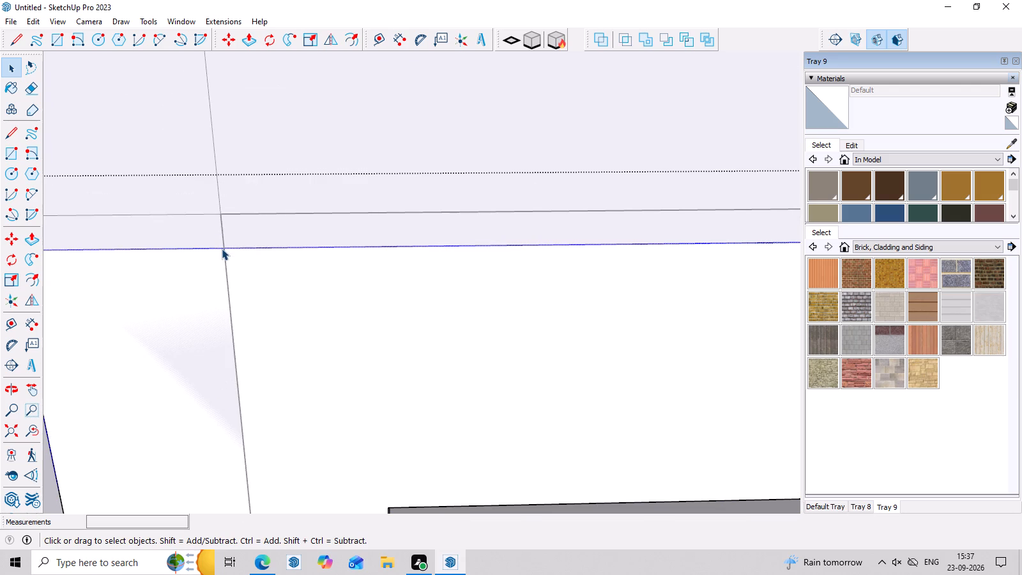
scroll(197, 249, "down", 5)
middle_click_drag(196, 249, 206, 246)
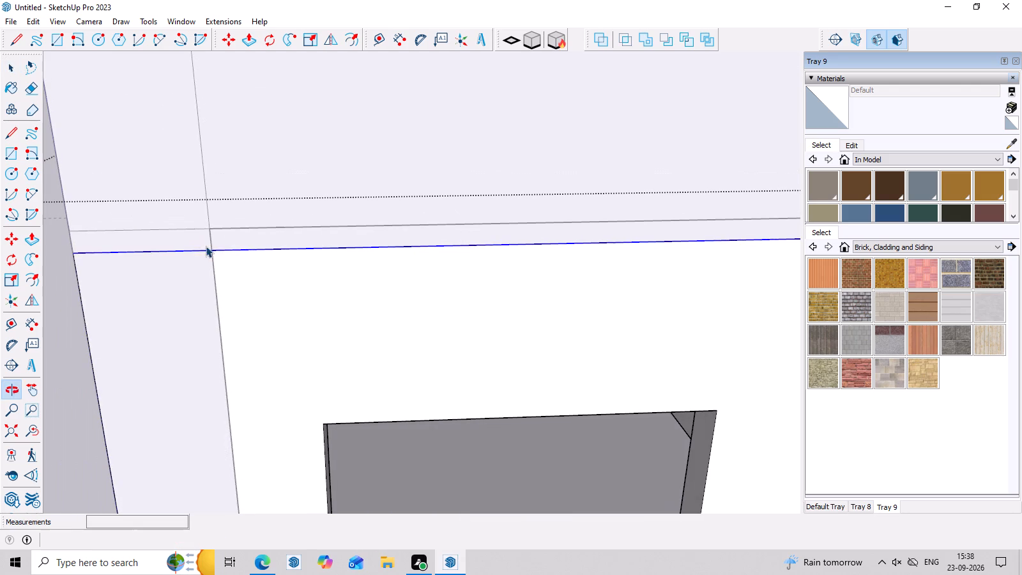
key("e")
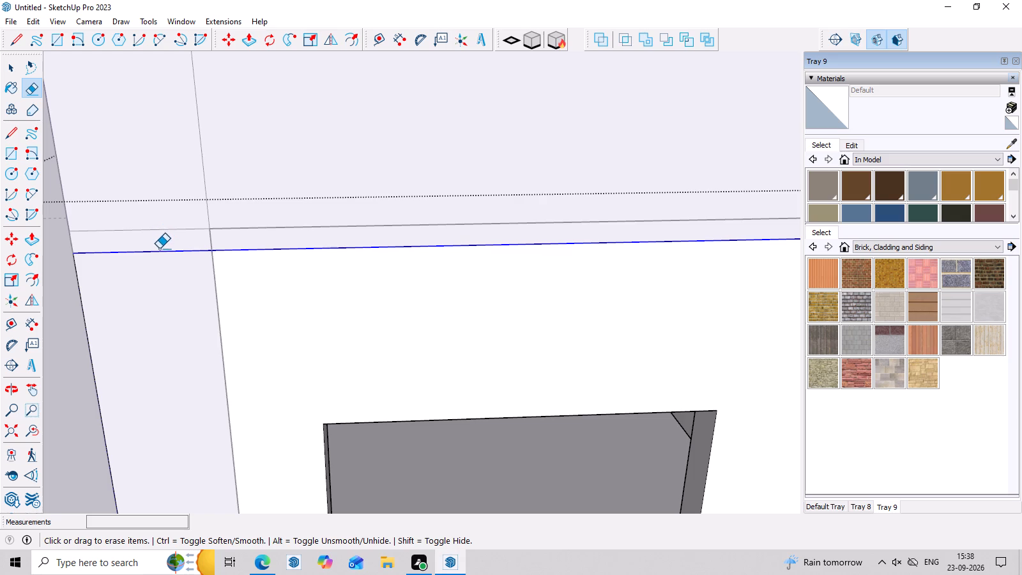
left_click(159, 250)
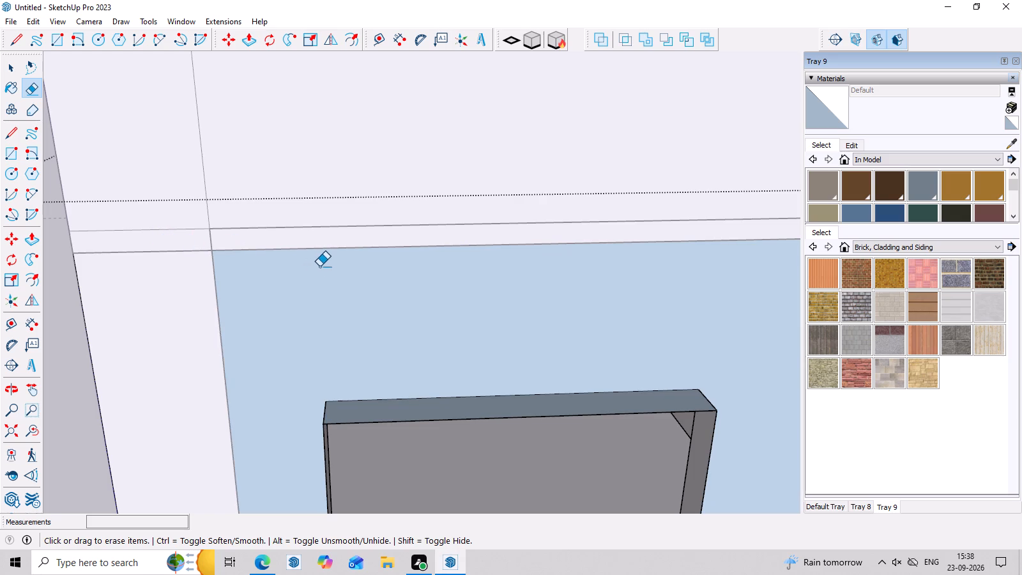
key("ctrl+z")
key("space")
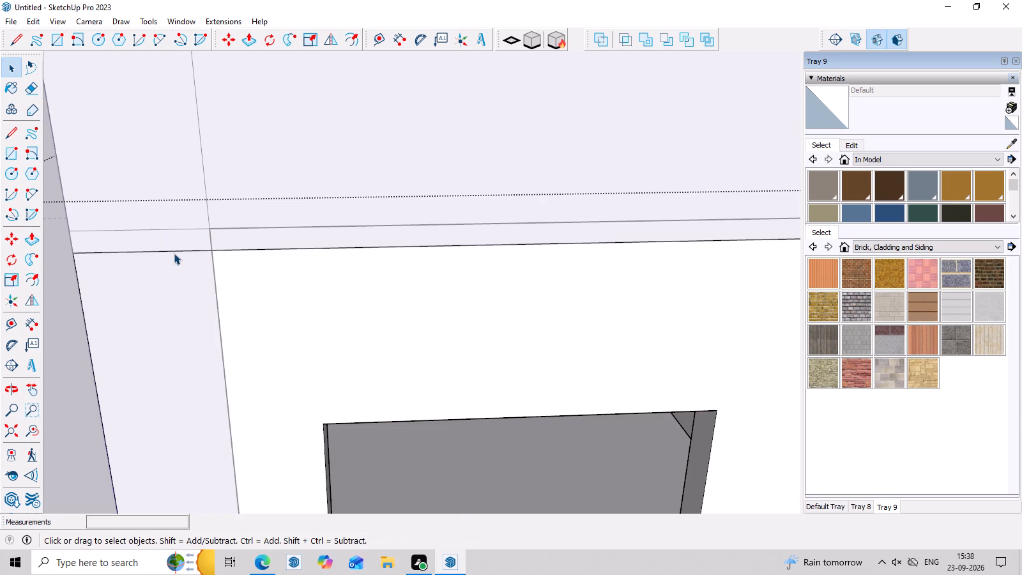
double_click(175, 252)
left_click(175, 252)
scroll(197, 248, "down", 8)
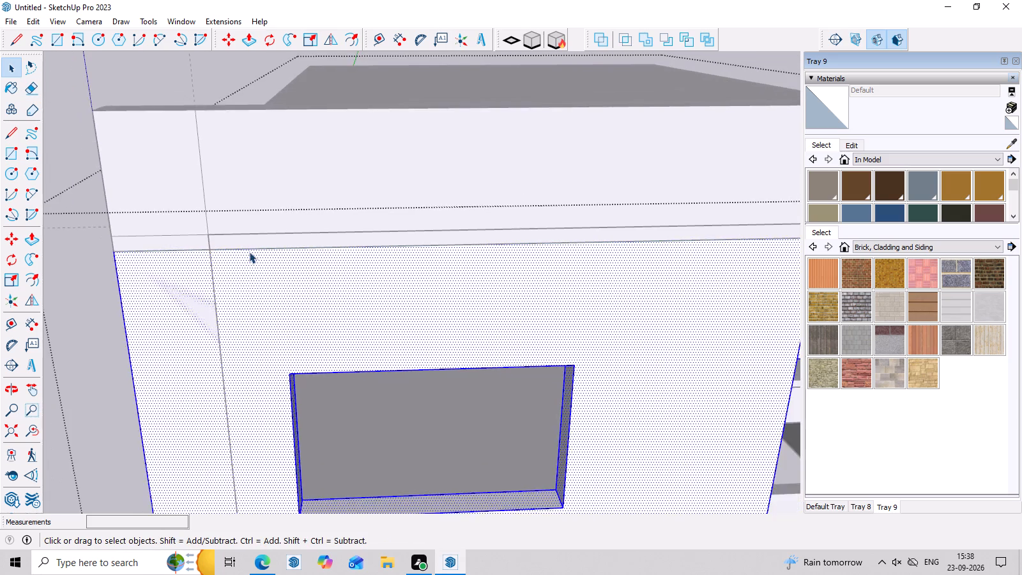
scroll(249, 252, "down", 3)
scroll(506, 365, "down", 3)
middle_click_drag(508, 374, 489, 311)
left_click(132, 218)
Draw a 13' 6" by 4" rectangle over the slab edge band, from the corner strip to the wall's far end.
scroll(362, 274, "up", 10)
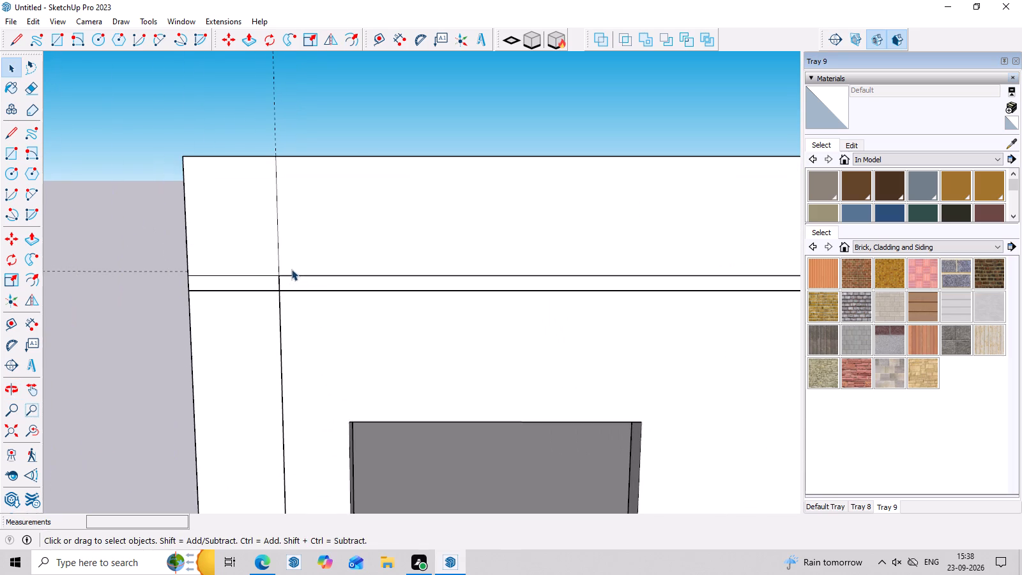
scroll(280, 216, "down", 11)
middle_click_drag(432, 346, 439, 385)
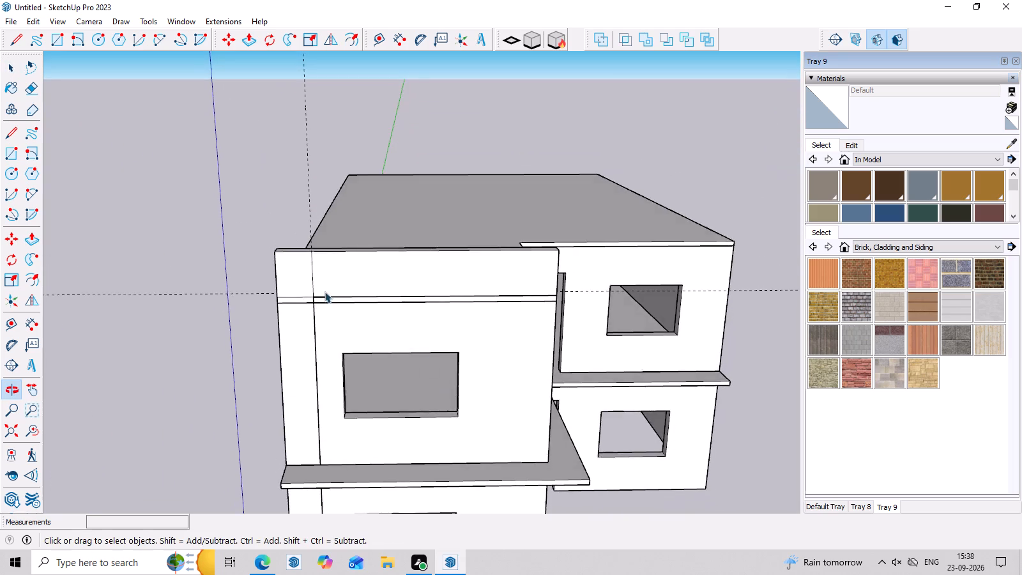
scroll(320, 289, "up", 7)
scroll(376, 298, "down", 1)
scroll(306, 309, "up", 3)
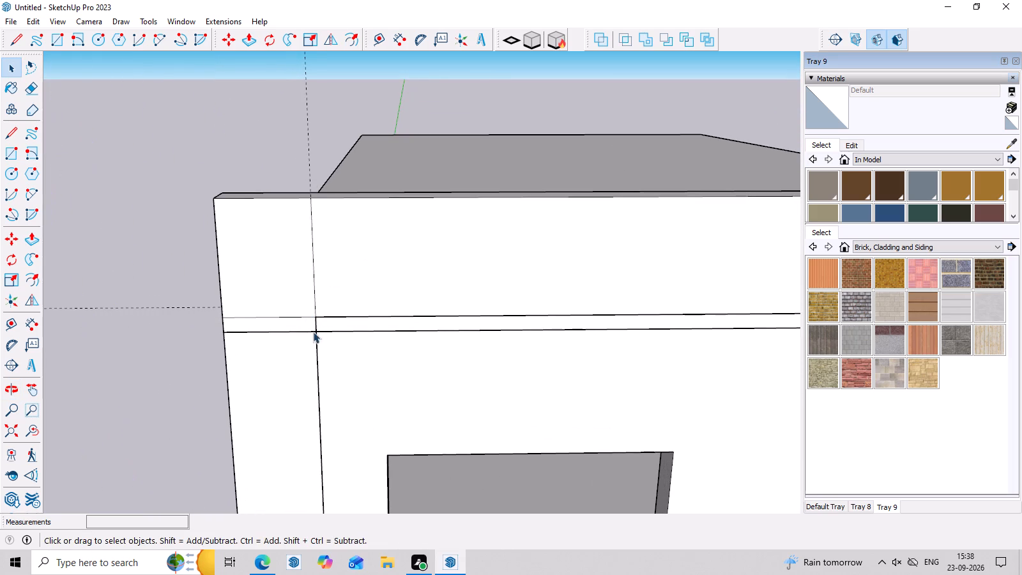
key("r")
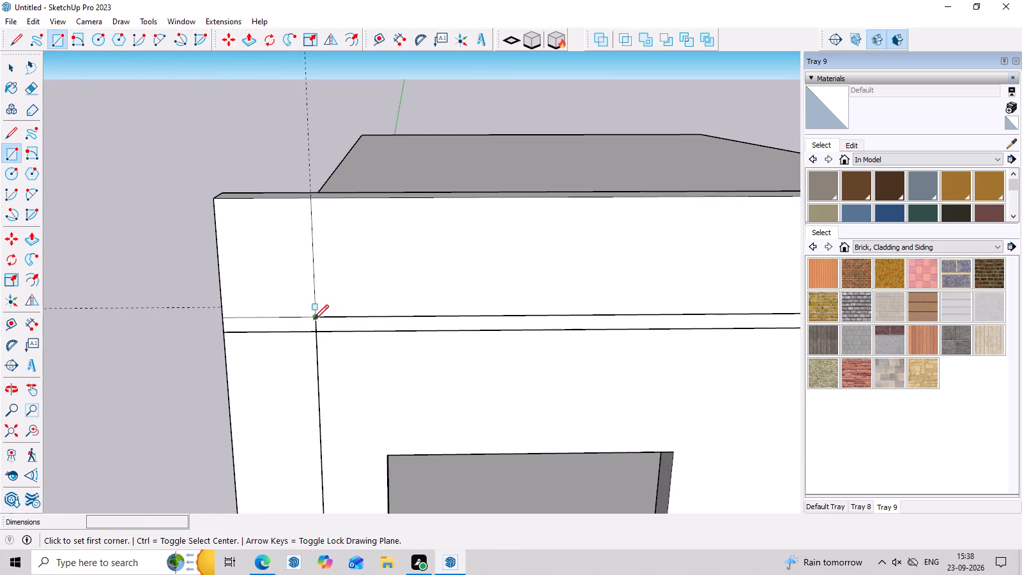
left_click(314, 319)
scroll(412, 333, "down", 7)
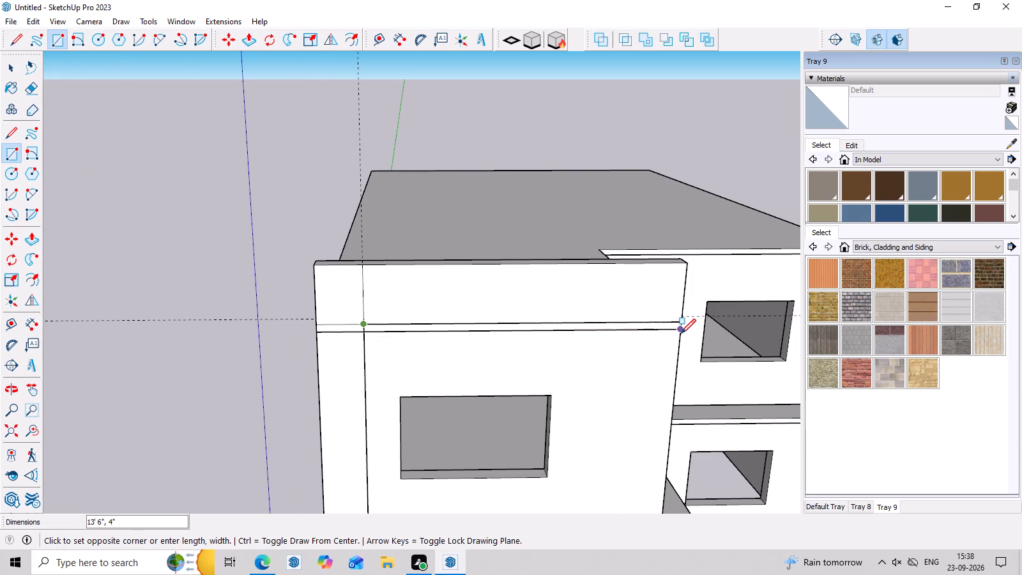
left_click(681, 332)
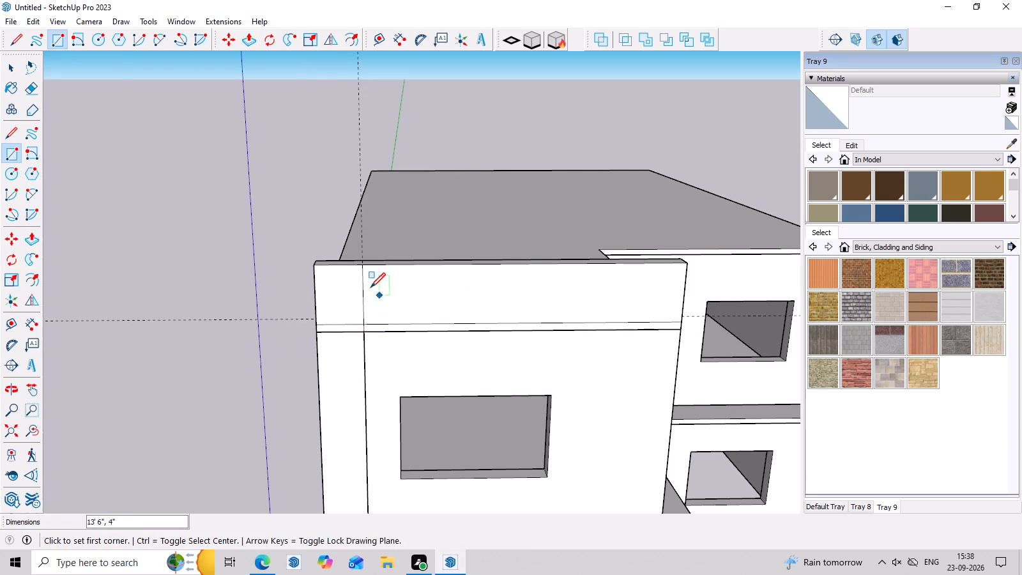
Erase the vertical guide line over the parapet and the seam line where the corner strip meets the parapet.
key("space")
key("e")
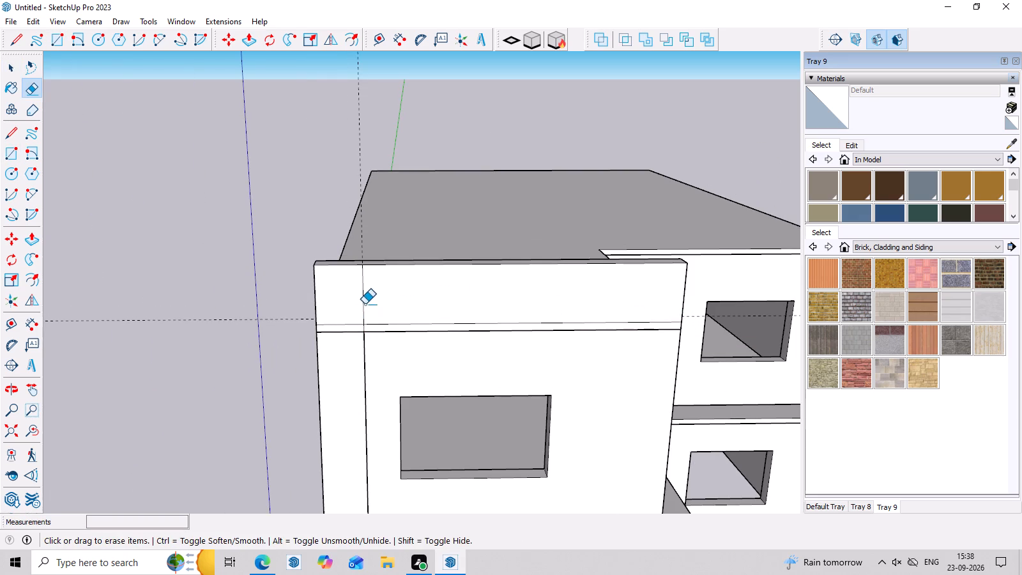
left_click(365, 304)
left_click(355, 326)
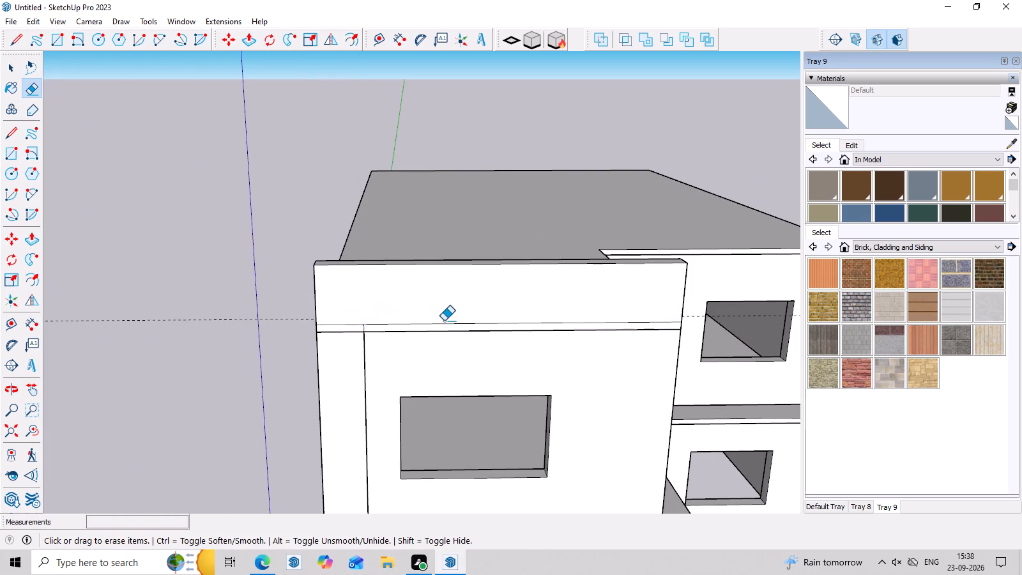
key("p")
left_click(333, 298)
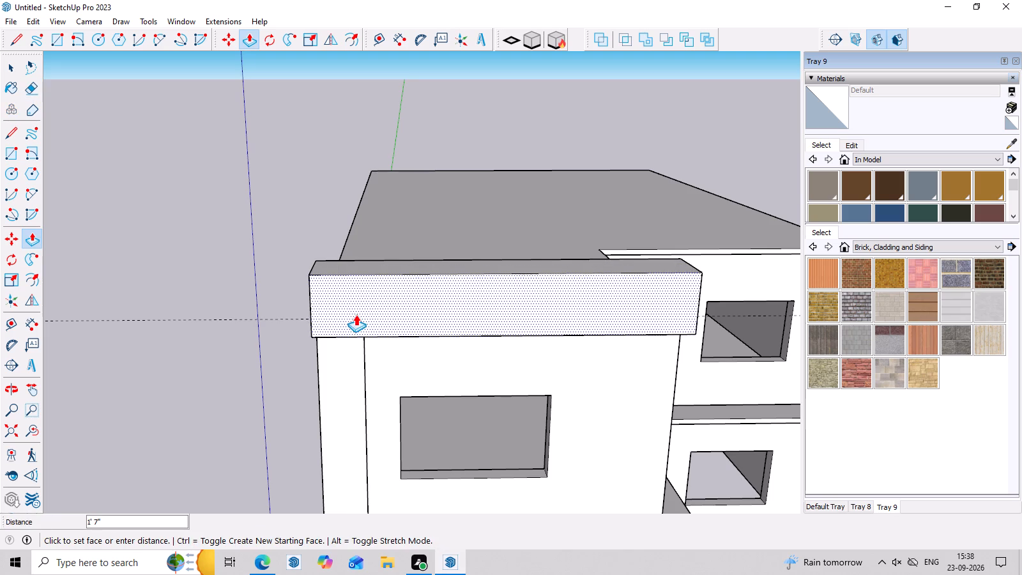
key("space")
Pull the front corner strip out about 2' 4" from the front wall.
scroll(354, 355, "down", 3)
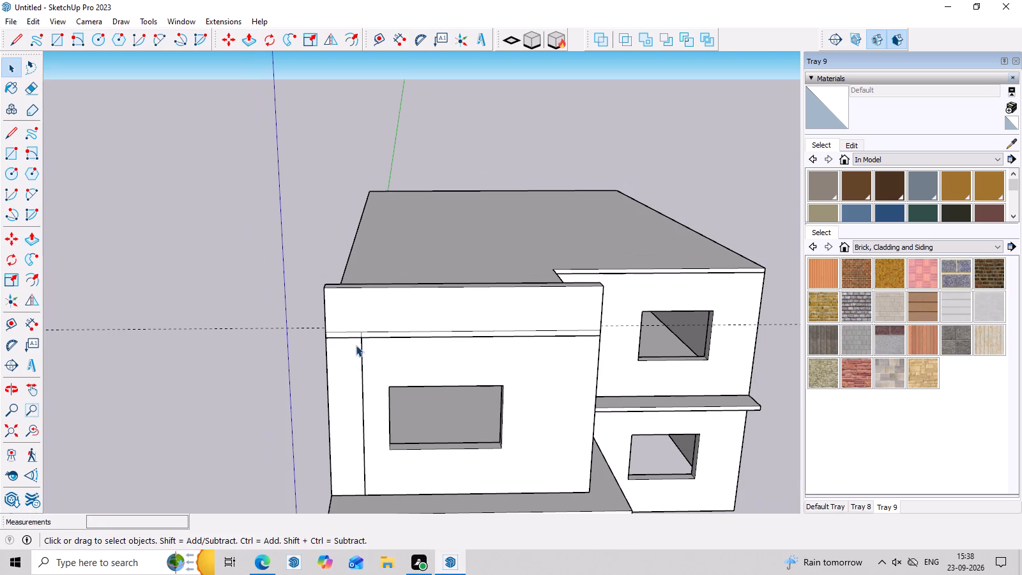
key("p")
left_click(347, 355)
scroll(352, 366, "down", 4)
middle_click_drag(355, 353, 351, 293)
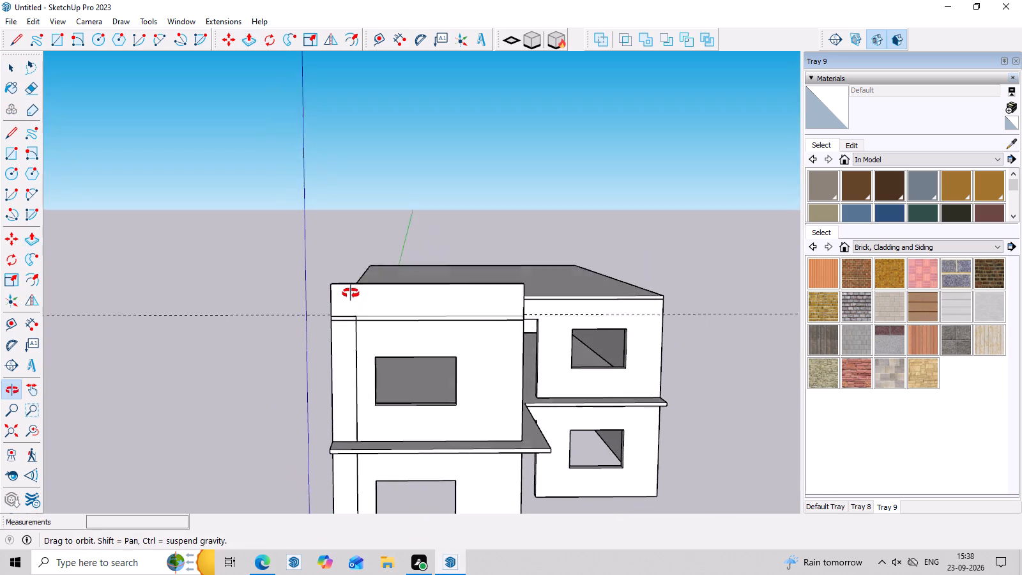
middle_click_drag(351, 293, 351, 291)
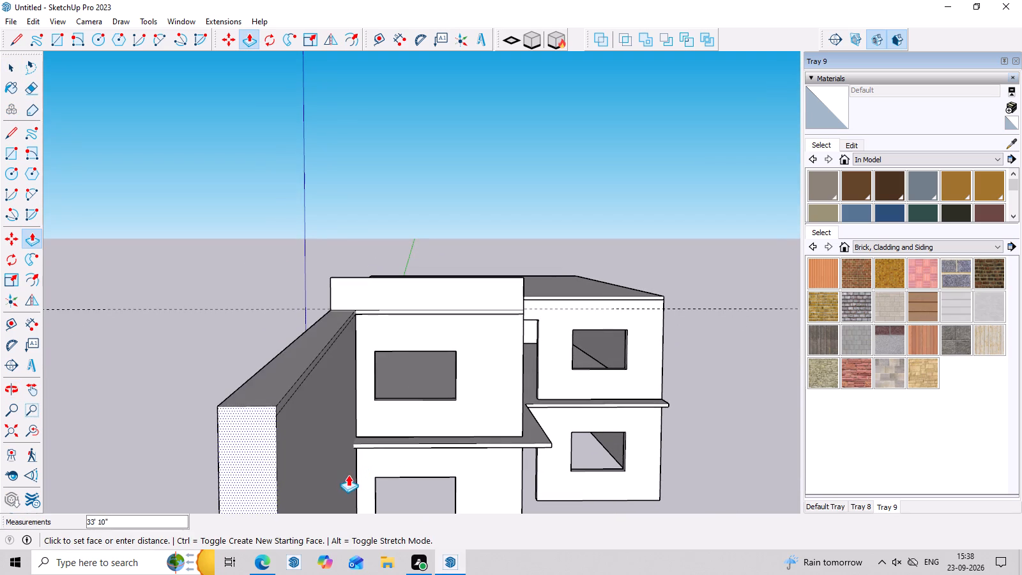
middle_click_drag(356, 458, 284, 376)
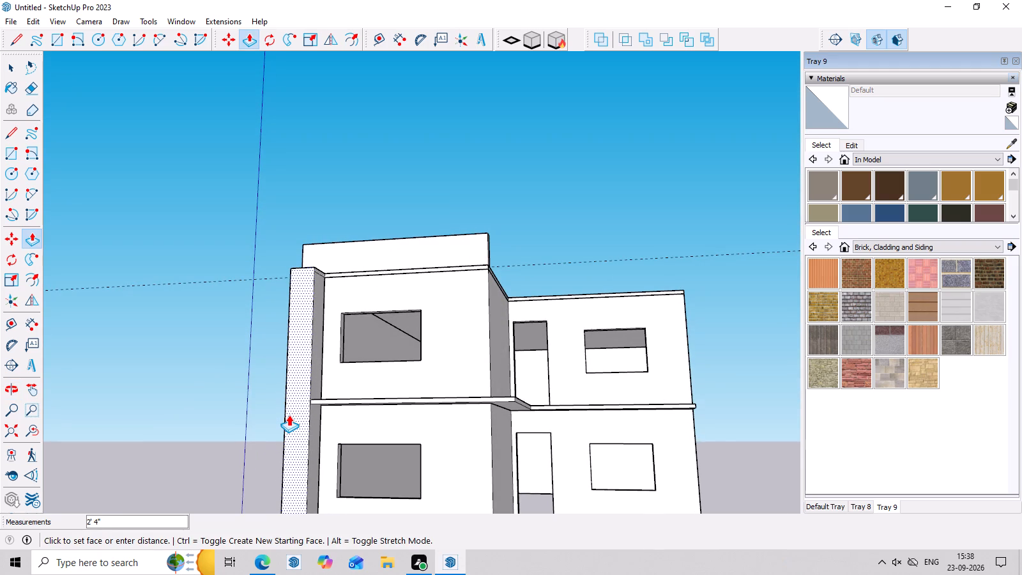
left_click(289, 415)
Pull the parapet's front face out by the same distance, flush with the corner strip.
middle_click_drag(319, 274, 351, 408)
double_click(324, 291)
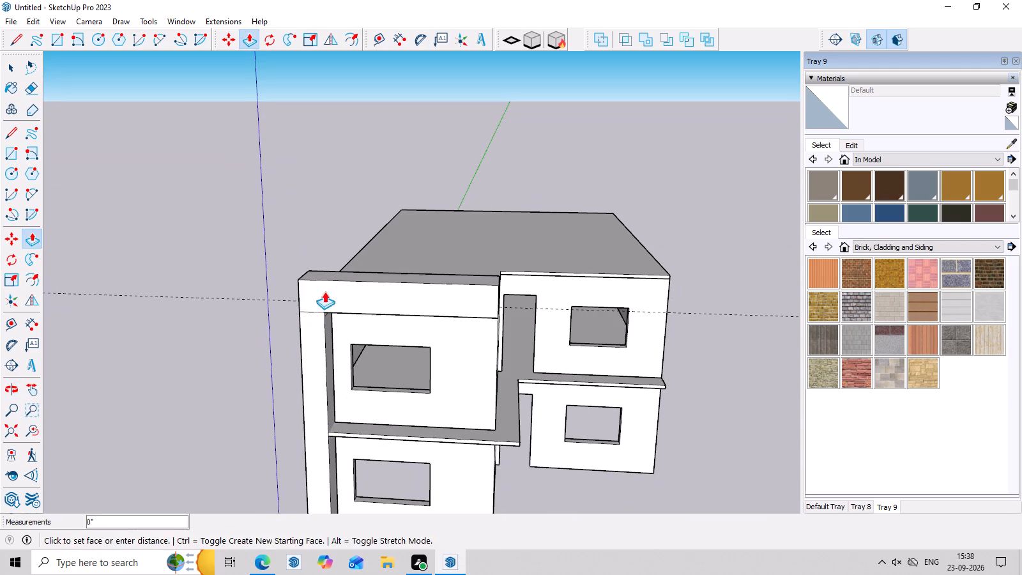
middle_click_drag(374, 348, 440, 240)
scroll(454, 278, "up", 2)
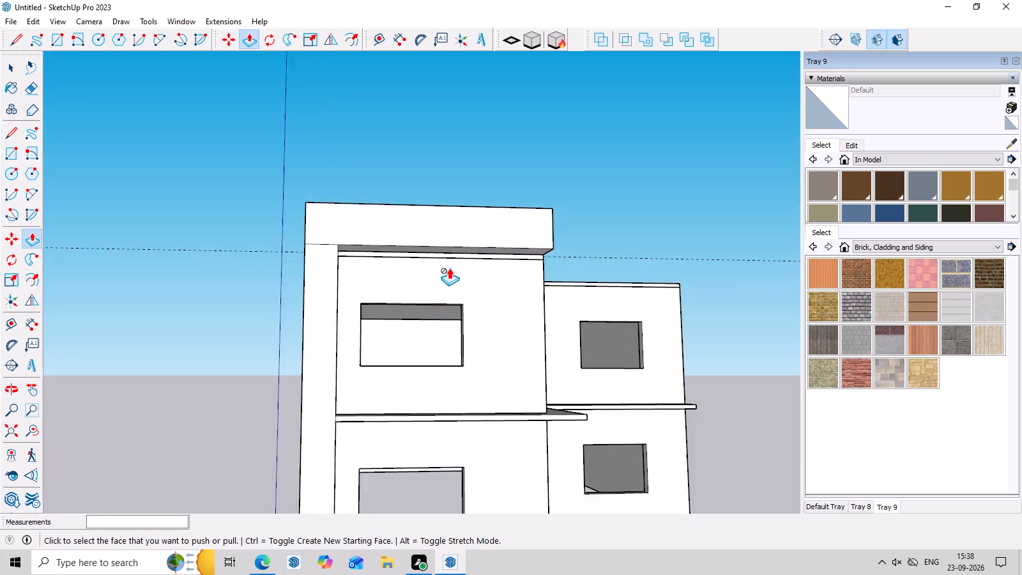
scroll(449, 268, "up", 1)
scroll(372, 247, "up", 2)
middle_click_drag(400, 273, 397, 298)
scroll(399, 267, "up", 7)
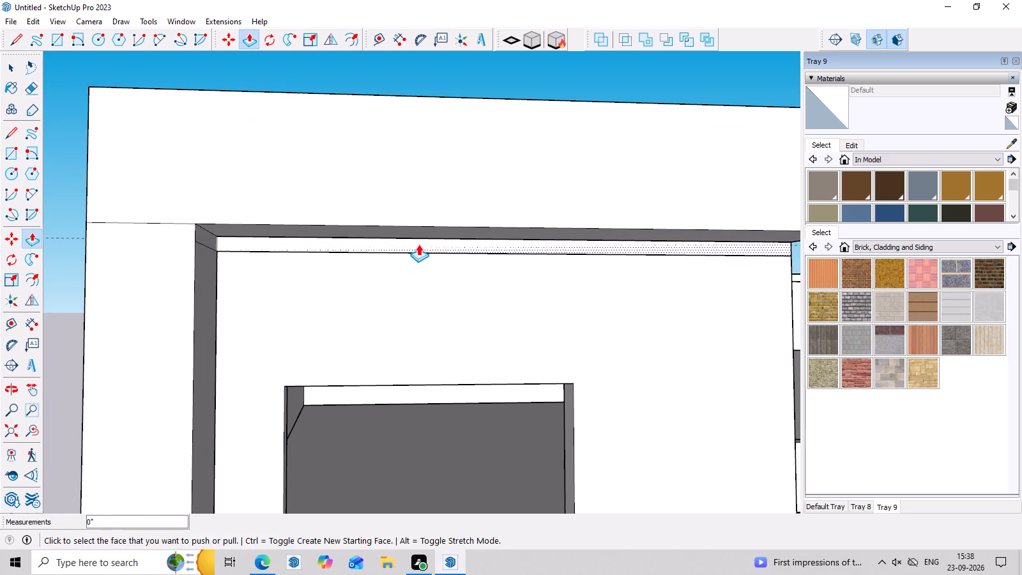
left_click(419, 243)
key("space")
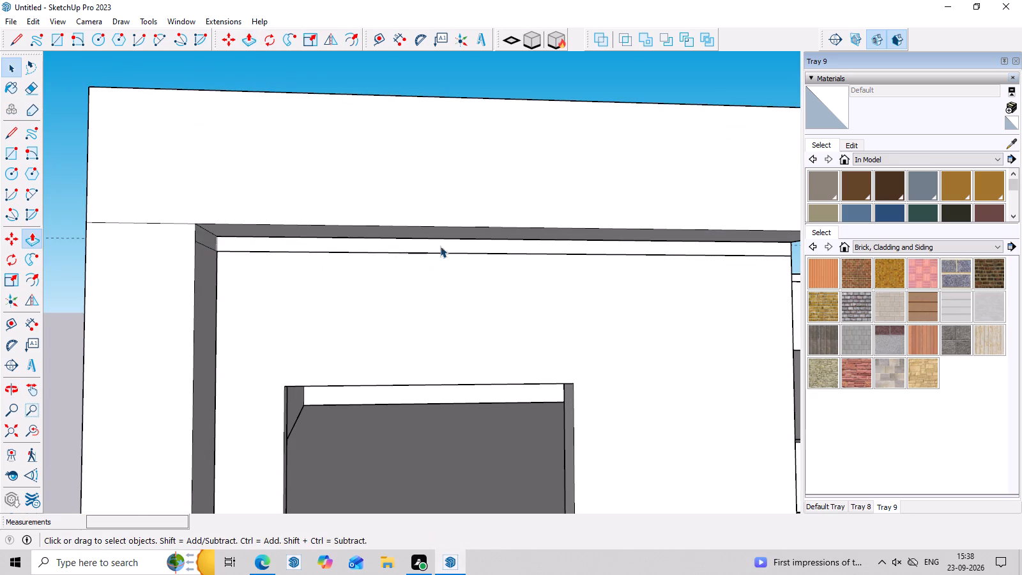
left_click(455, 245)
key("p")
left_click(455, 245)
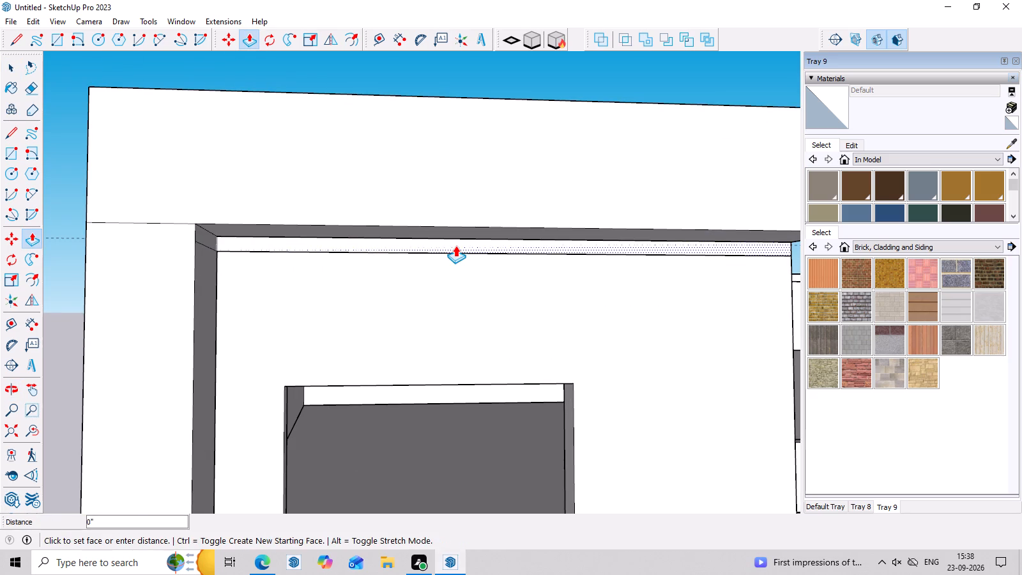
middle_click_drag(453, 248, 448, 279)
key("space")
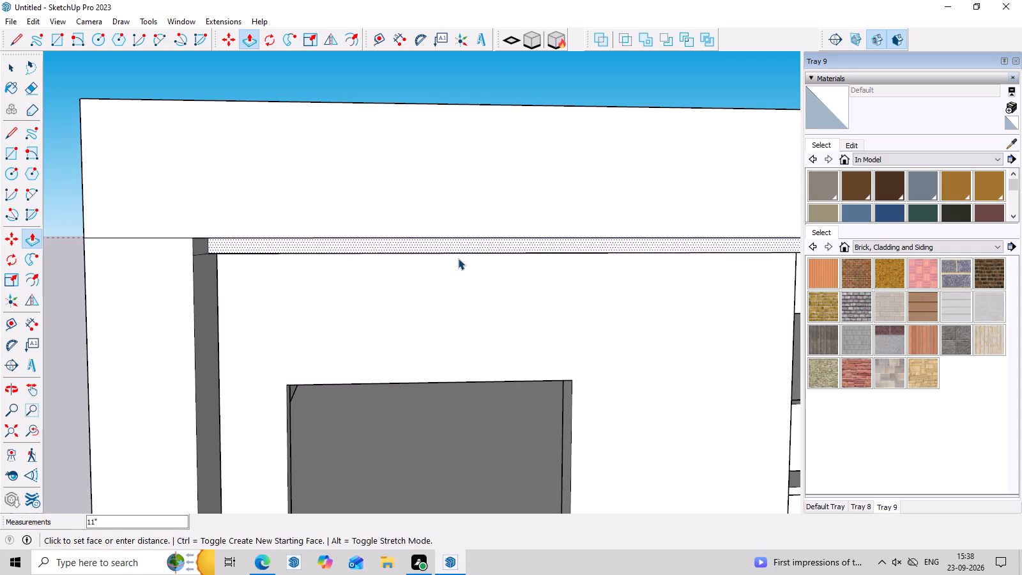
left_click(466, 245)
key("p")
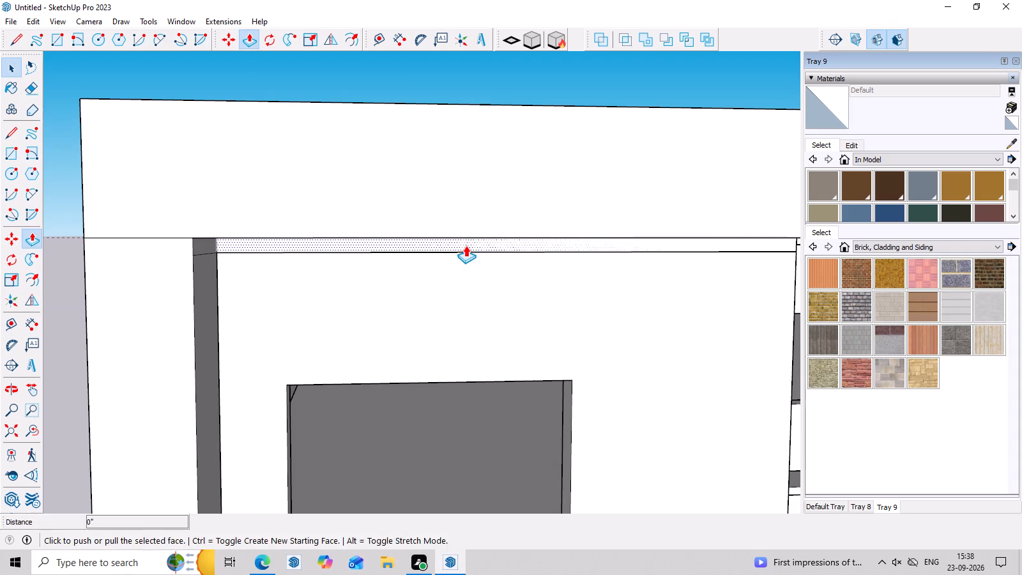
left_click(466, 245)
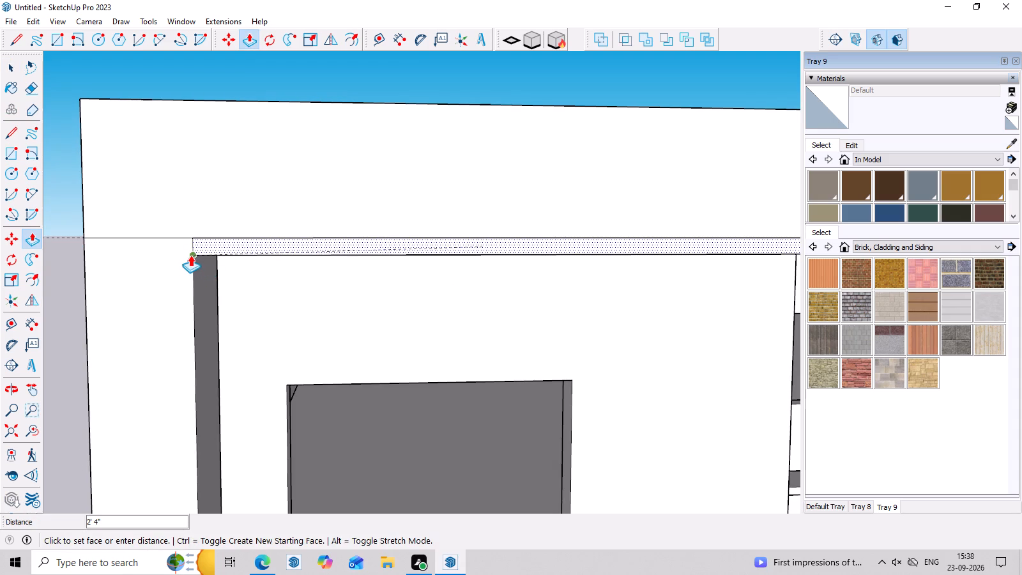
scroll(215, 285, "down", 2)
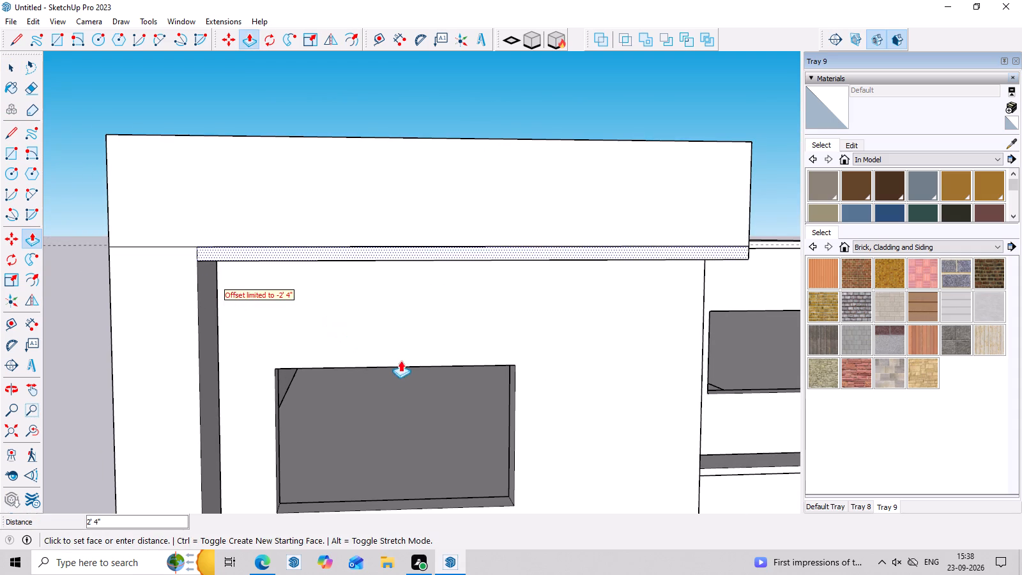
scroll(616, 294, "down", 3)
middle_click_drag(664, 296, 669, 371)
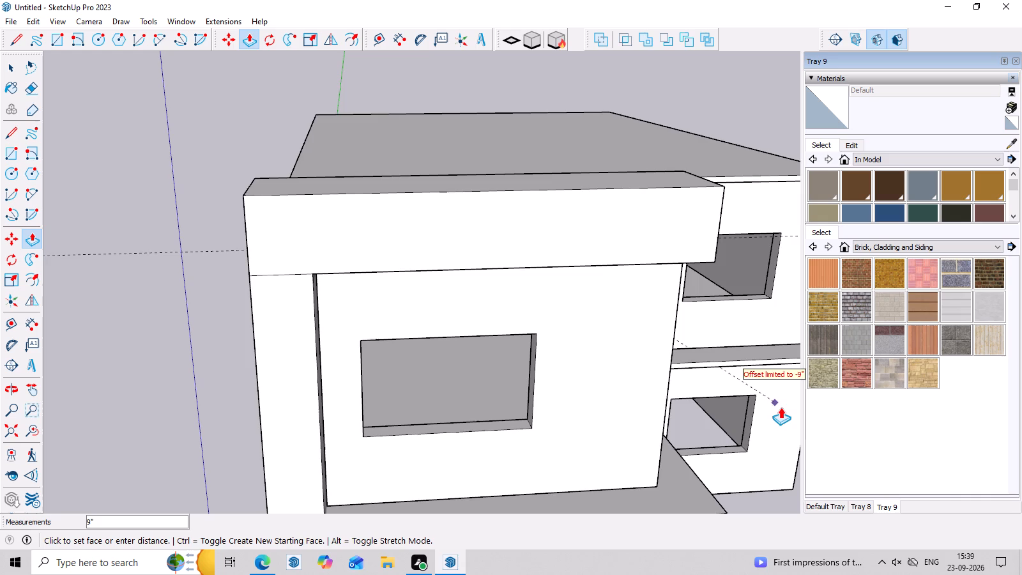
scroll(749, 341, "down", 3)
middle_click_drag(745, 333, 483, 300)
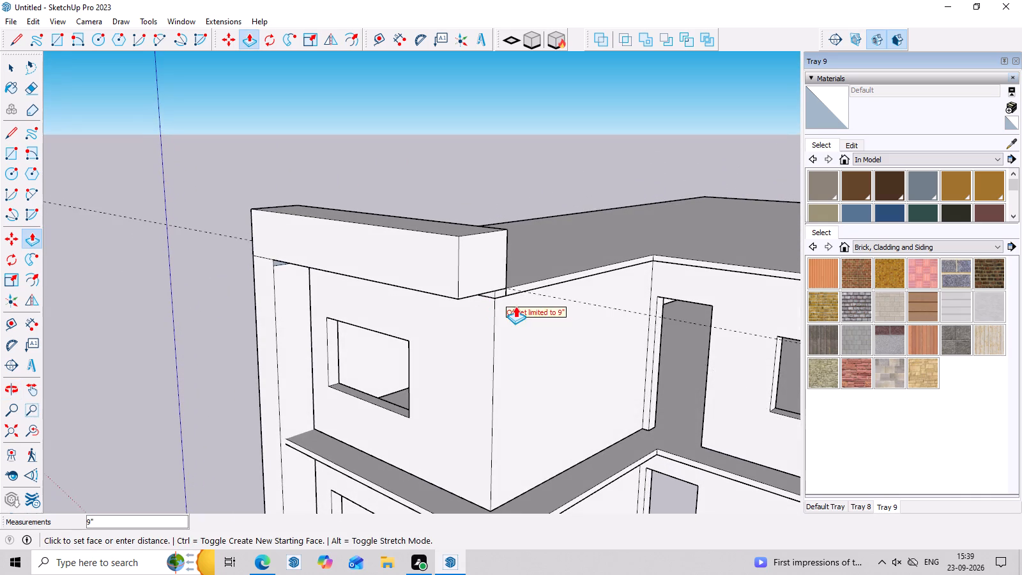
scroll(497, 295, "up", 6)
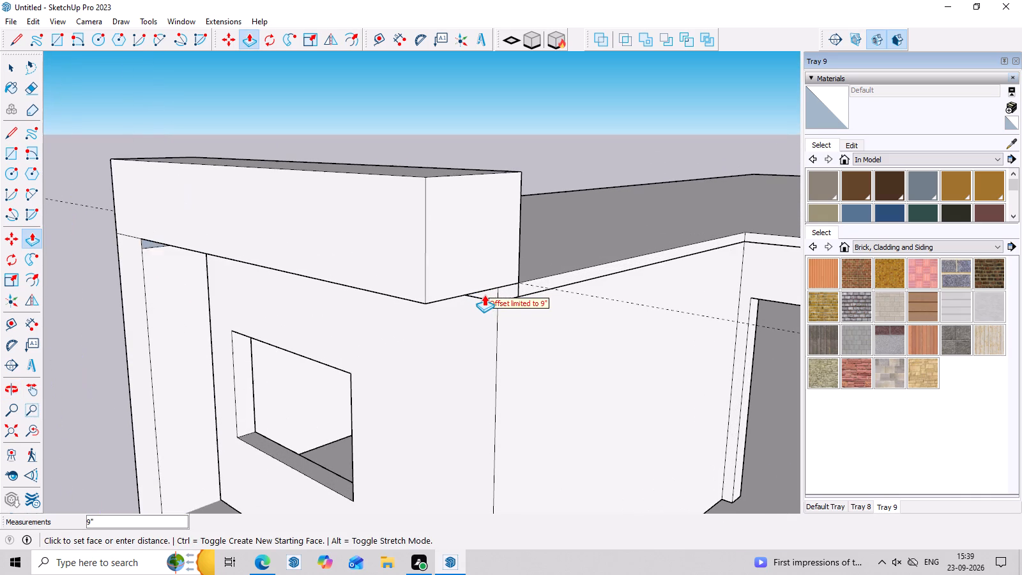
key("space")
Pull the narrow slab edge band beneath the parapet out 2' 4", flush with the parapet's front face.
left_click(486, 294)
scroll(486, 294, "up", 4)
triple_click(487, 294)
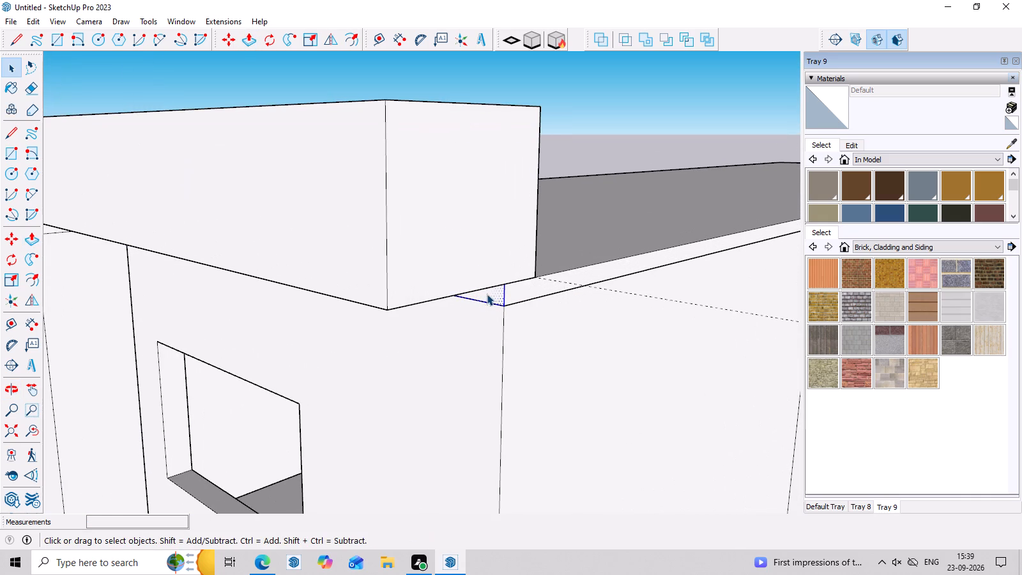
scroll(487, 294, "up", 3)
left_click(487, 294)
left_click(487, 294)
left_click(487, 294)
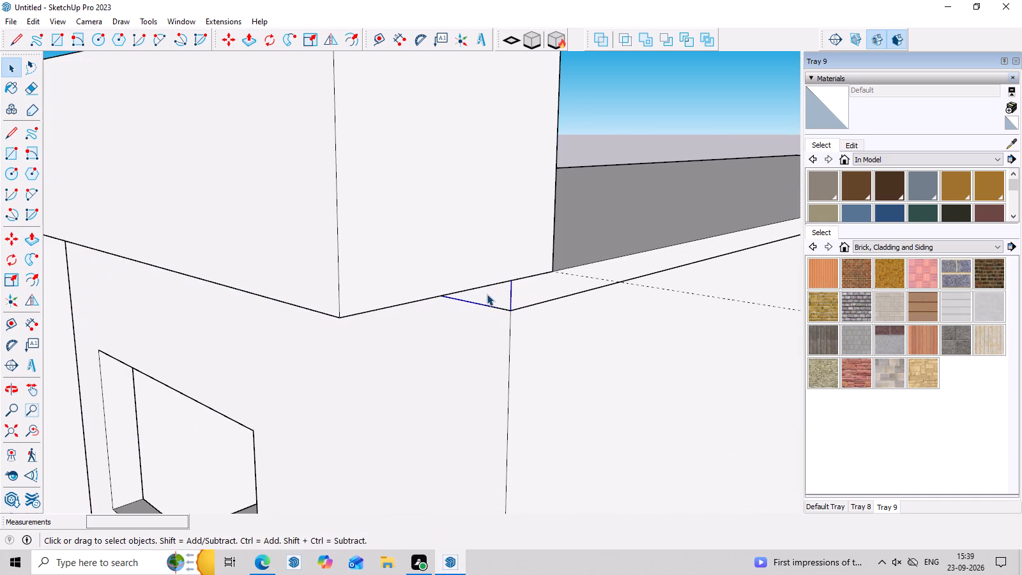
key("p")
left_click(493, 294)
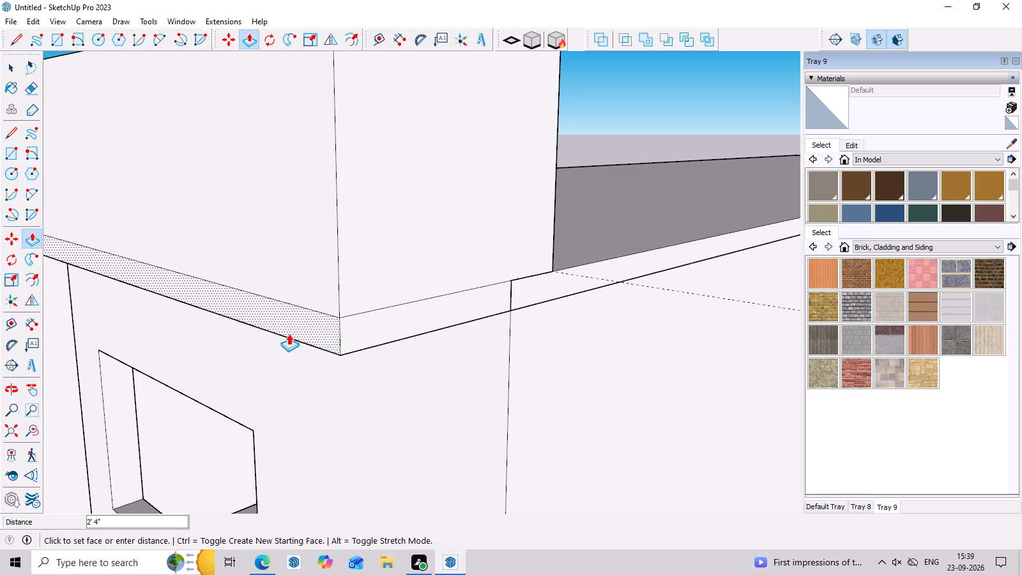
scroll(253, 345, "down", 4)
middle_click_drag(284, 332, 312, 310)
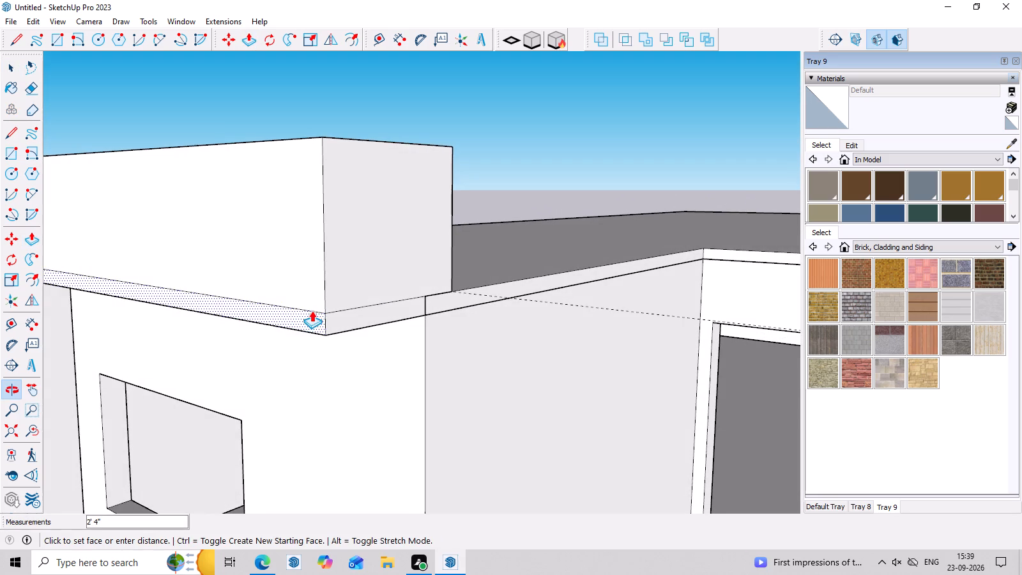
left_click(312, 319)
Pull the same band's front face out a further 1' 3" so it projects beyond the parapet.
left_click(310, 321)
scroll(255, 330, "down", 1)
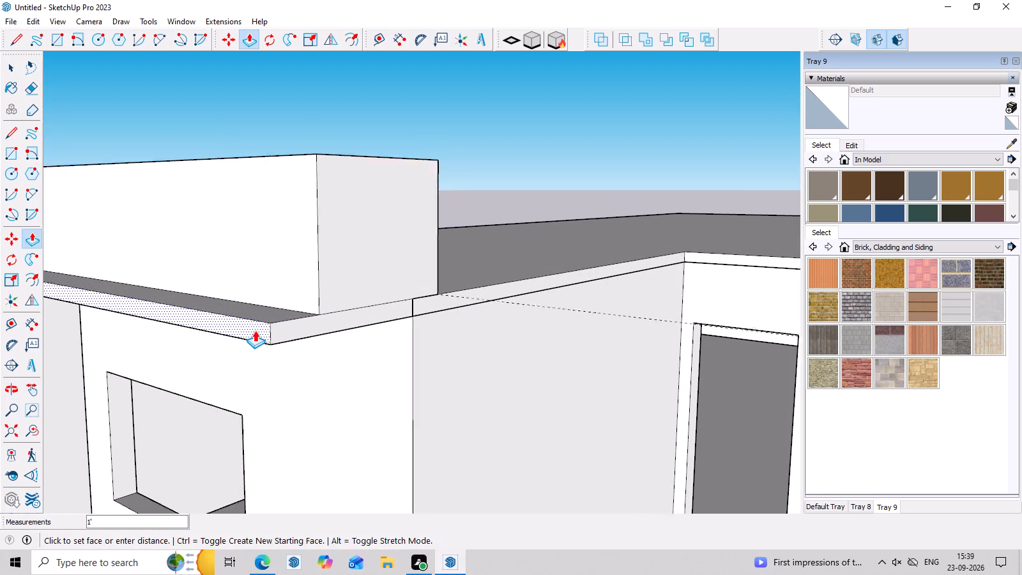
scroll(255, 330, "down", 6)
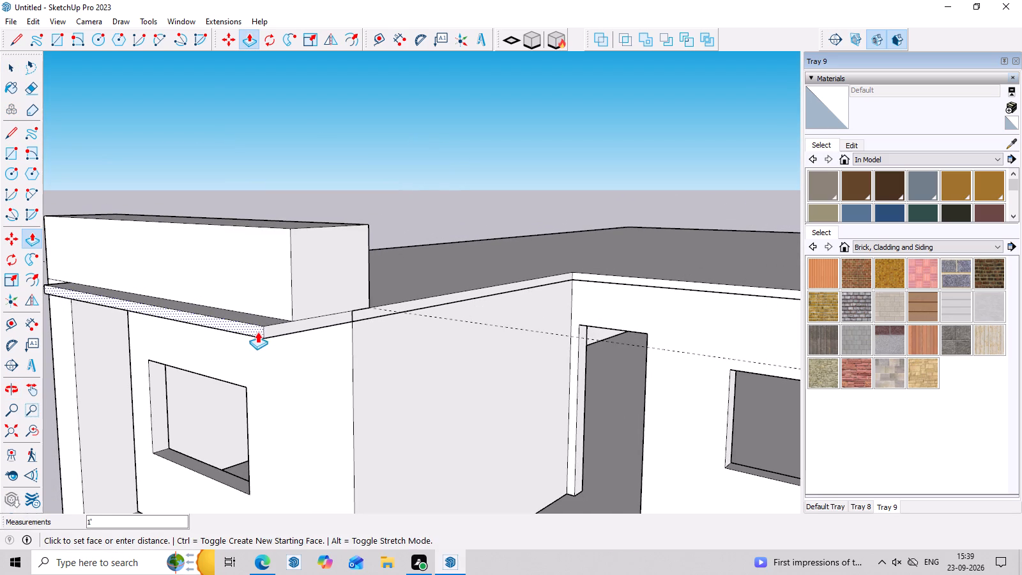
left_click(248, 332)
middle_click_drag(330, 388, 557, 391)
scroll(531, 338, "down", 8)
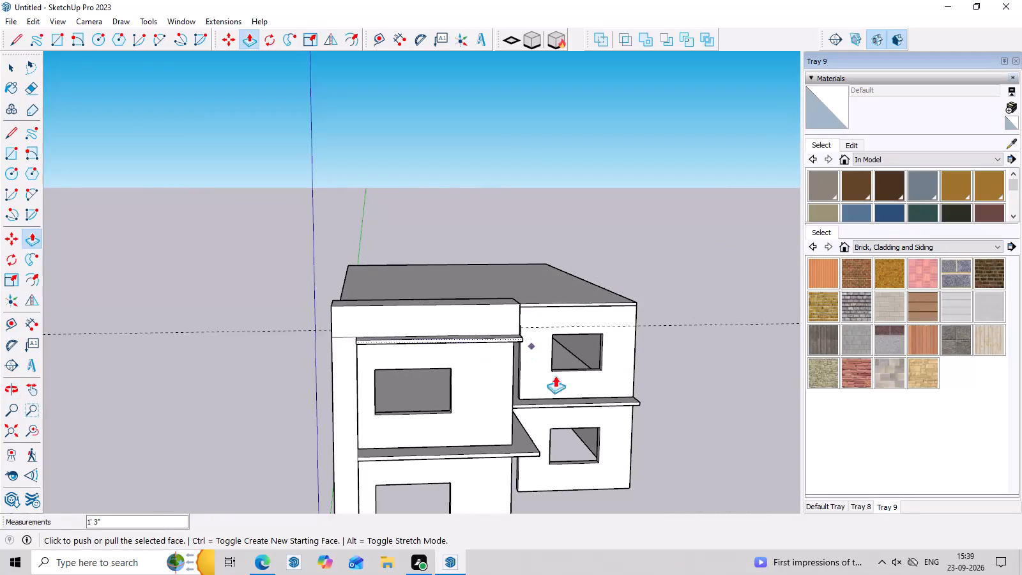
middle_click_drag(579, 422, 574, 353)
key("space")
left_click(663, 256)
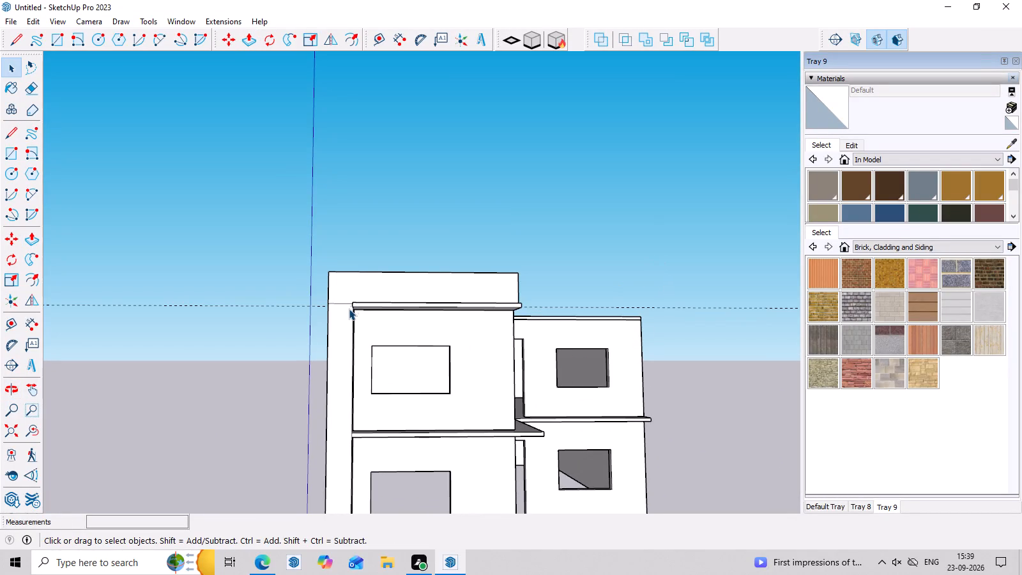
Erase the seam line between the front corner strip and the parapet.
key("e")
scroll(340, 296, "up", 3)
left_click(339, 306)
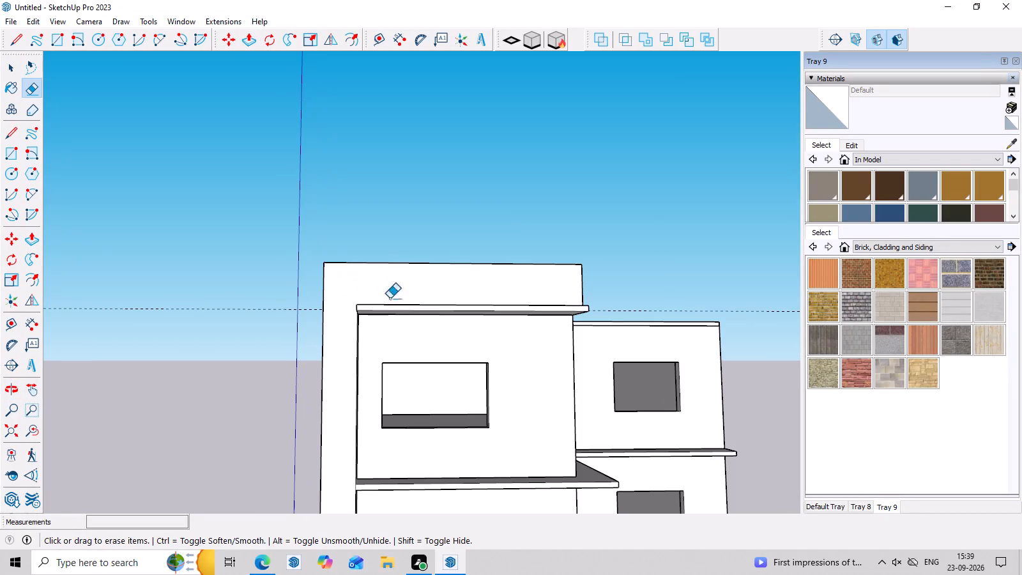
Delete all remaining guide lines from the model.
scroll(477, 275, "down", 8)
middle_click_drag(859, 345, 802, 410)
middle_click_drag(678, 315, 637, 382)
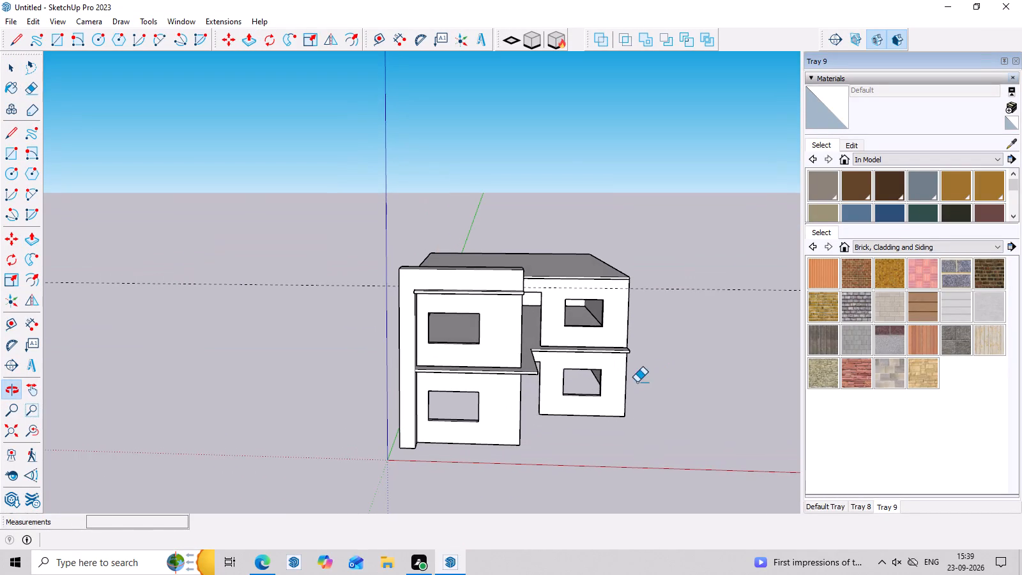
key("Escape")
left_click(56, 20)
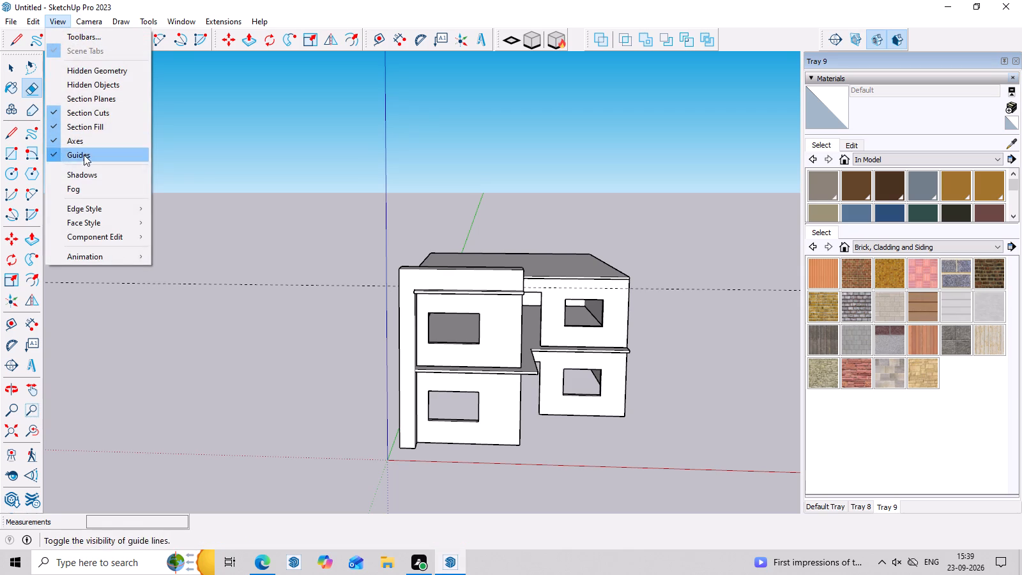
left_click(178, 157)
left_click(31, 23)
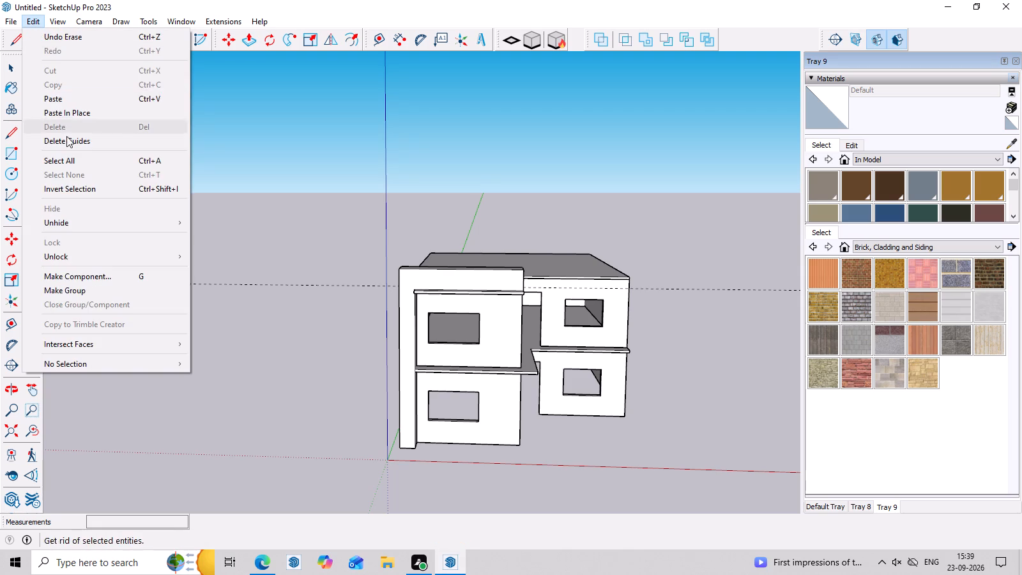
left_click(68, 142)
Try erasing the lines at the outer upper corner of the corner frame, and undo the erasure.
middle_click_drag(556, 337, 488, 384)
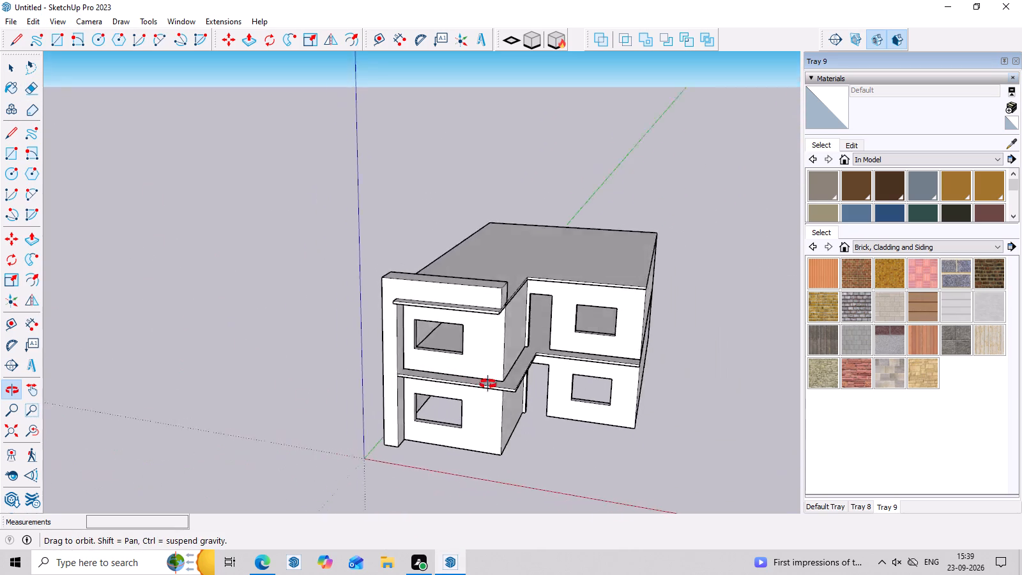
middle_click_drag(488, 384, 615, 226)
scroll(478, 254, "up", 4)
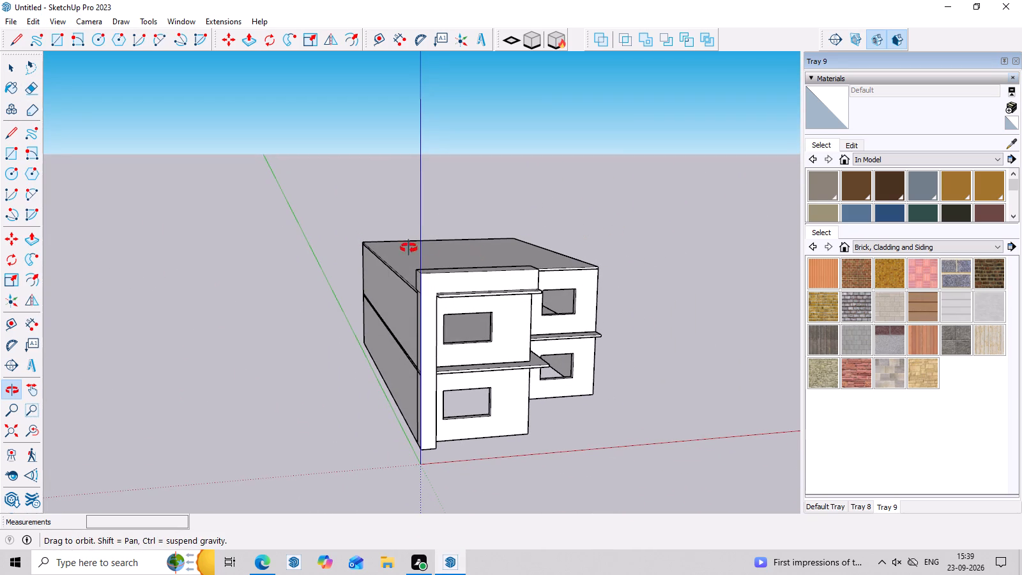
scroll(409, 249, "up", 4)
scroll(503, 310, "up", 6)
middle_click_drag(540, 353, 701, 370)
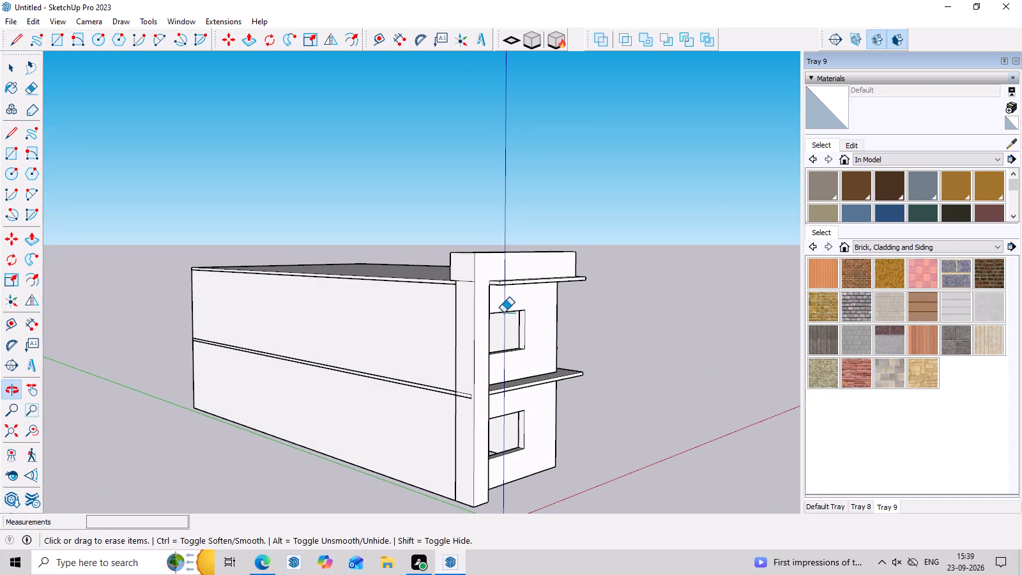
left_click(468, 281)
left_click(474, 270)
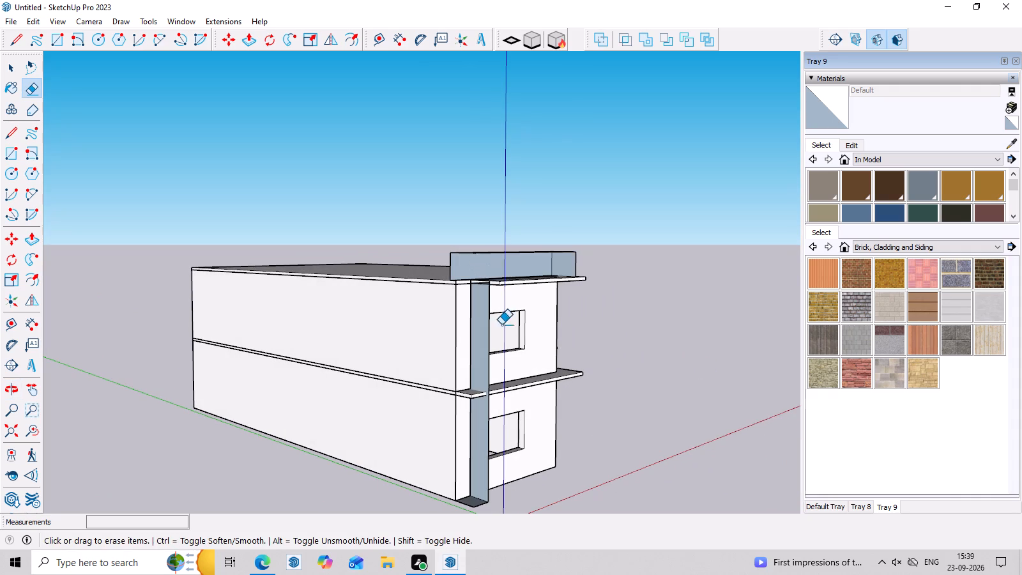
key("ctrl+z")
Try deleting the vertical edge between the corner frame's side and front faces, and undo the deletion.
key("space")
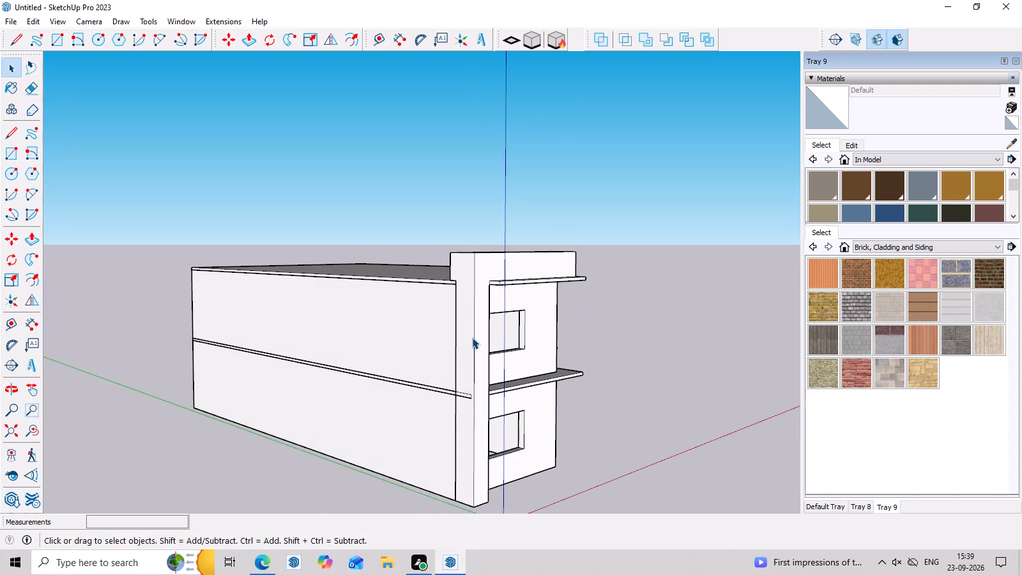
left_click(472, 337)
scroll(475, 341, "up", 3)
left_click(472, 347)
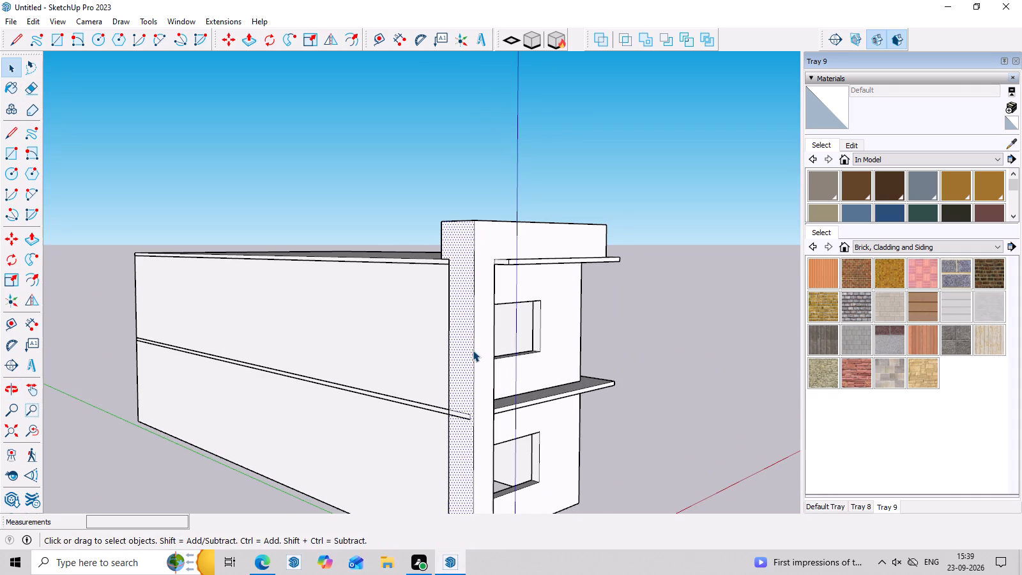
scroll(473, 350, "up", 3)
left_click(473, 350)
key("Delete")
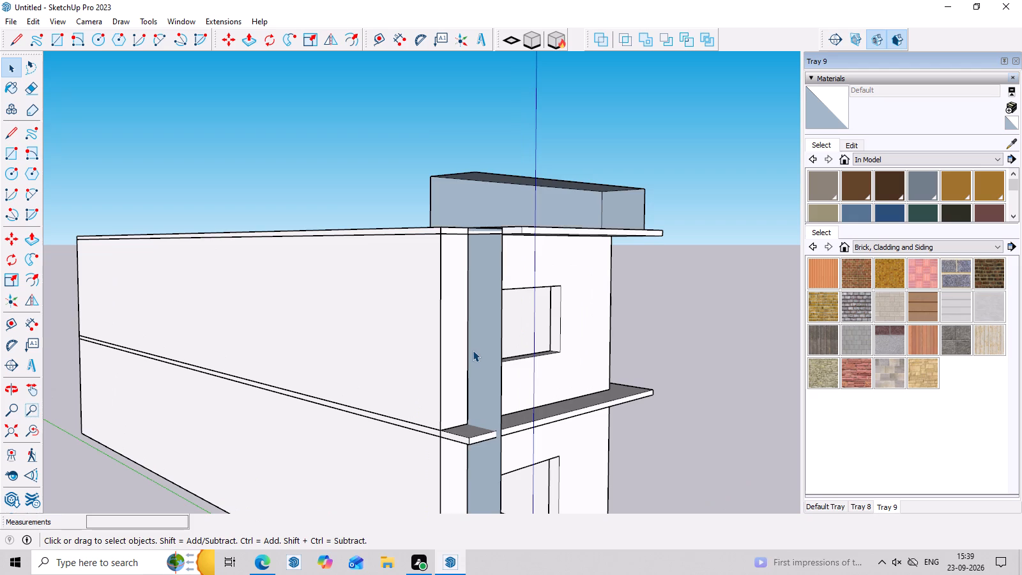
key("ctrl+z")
Inspect the first-floor slab where its edge meets the corner frame, and review the front elevation.
scroll(517, 378, "down", 3)
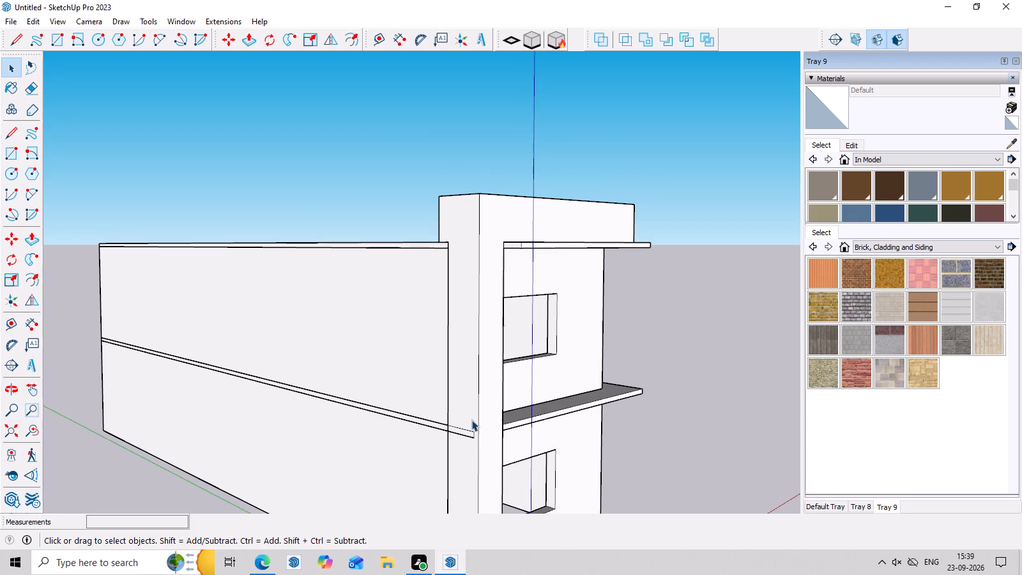
middle_click_drag(471, 420, 606, 423)
scroll(539, 422, "up", 3)
left_click(526, 407)
scroll(526, 408, "up", 4)
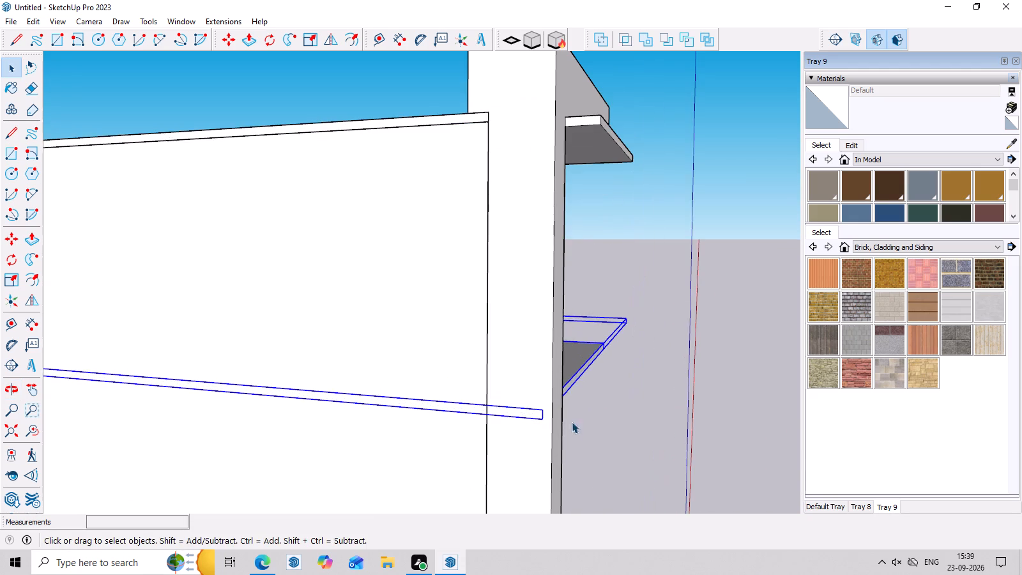
middle_click_drag(572, 422, 360, 445)
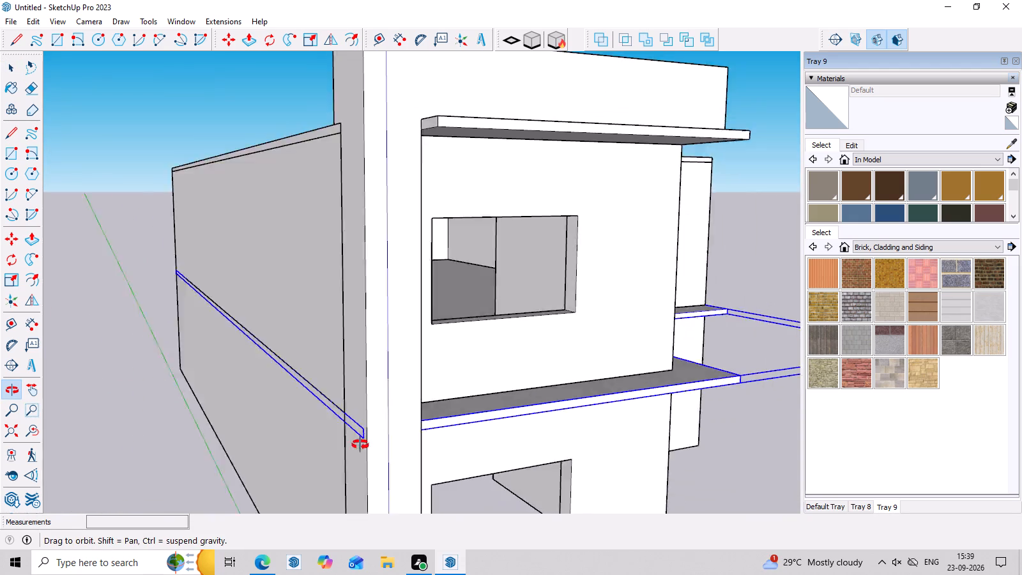
middle_click_drag(360, 445, 205, 429)
scroll(512, 379, "down", 8)
middle_click_drag(503, 394, 557, 442)
key("Escape")
key("space")
left_click(660, 433)
middle_click_drag(660, 433, 600, 418)
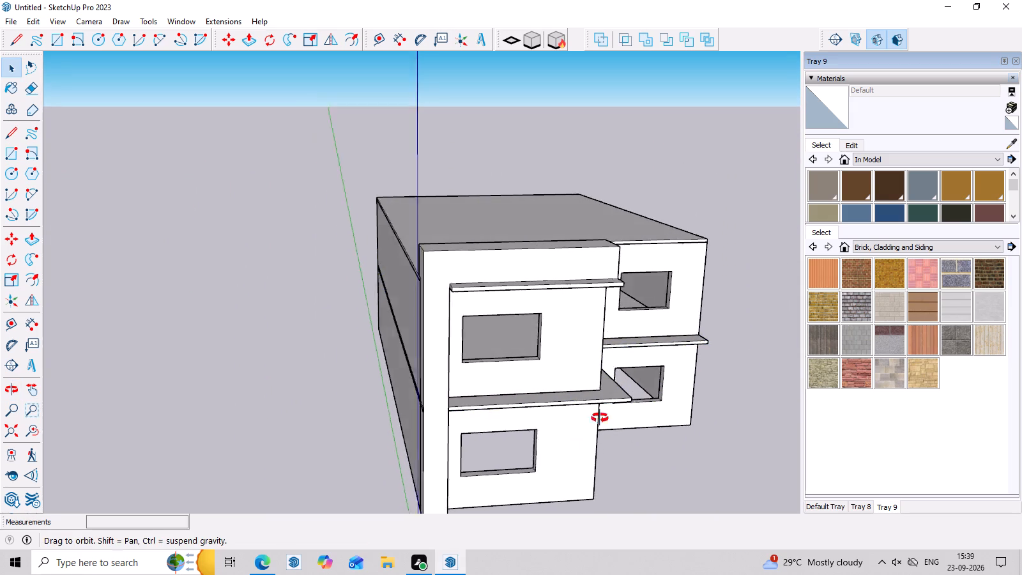
middle_click_drag(600, 418, 585, 380)
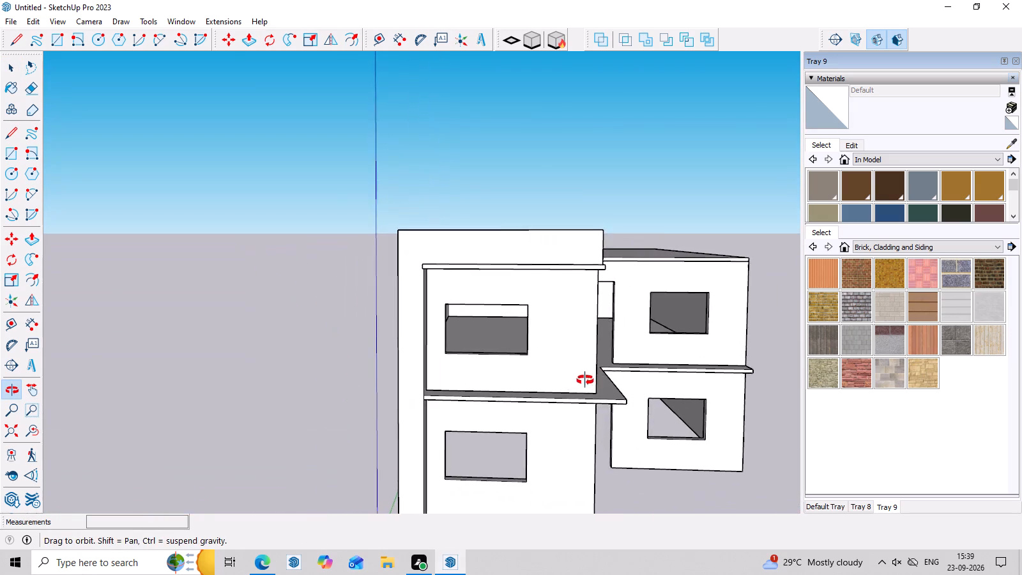
Examine the house massing from the front and side, checking the slab projections and the corner frame.
middle_click_drag(585, 380, 583, 379)
scroll(536, 341, "down", 6)
scroll(736, 385, "up", 5)
middle_click_drag(707, 345, 707, 316)
scroll(704, 311, "up", 6)
middle_click_drag(703, 309, 701, 358)
scroll(696, 299, "down", 7)
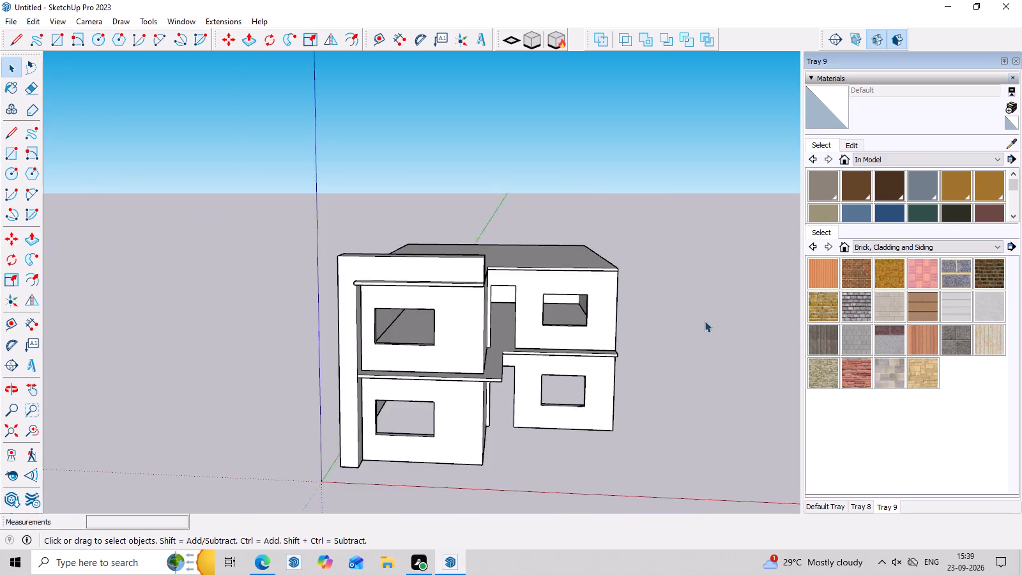
middle_click_drag(706, 341, 704, 296)
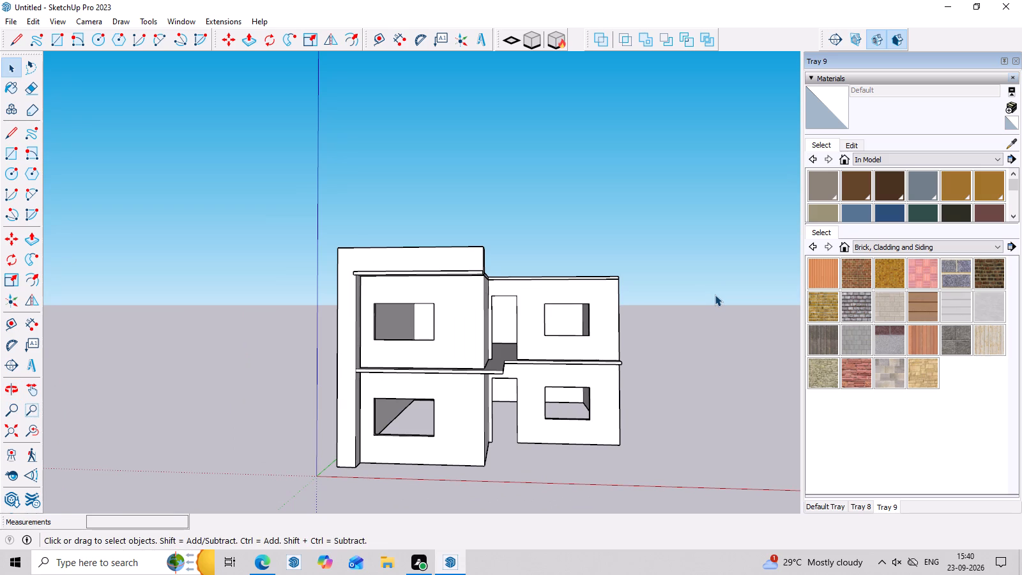
middle_click_drag(301, 237, 664, 298)
middle_click_drag(567, 349, 334, 368)
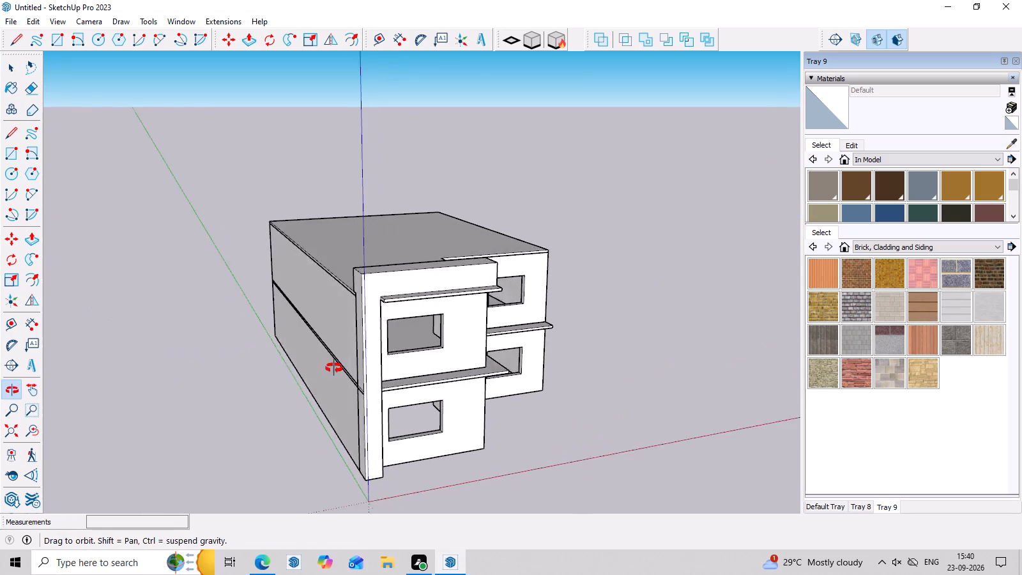
middle_click_drag(334, 368, 330, 369)
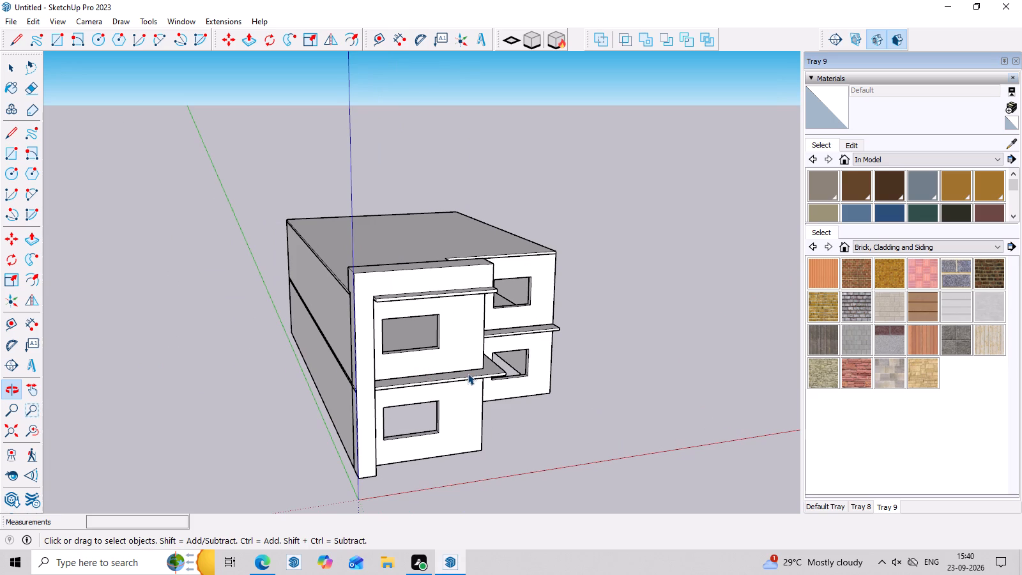
Open the first-floor slab for editing and push its front edge over the front room back 2' to the wall face.
left_click(468, 379)
scroll(468, 379, "up", 7)
middle_click_drag(527, 388, 436, 383)
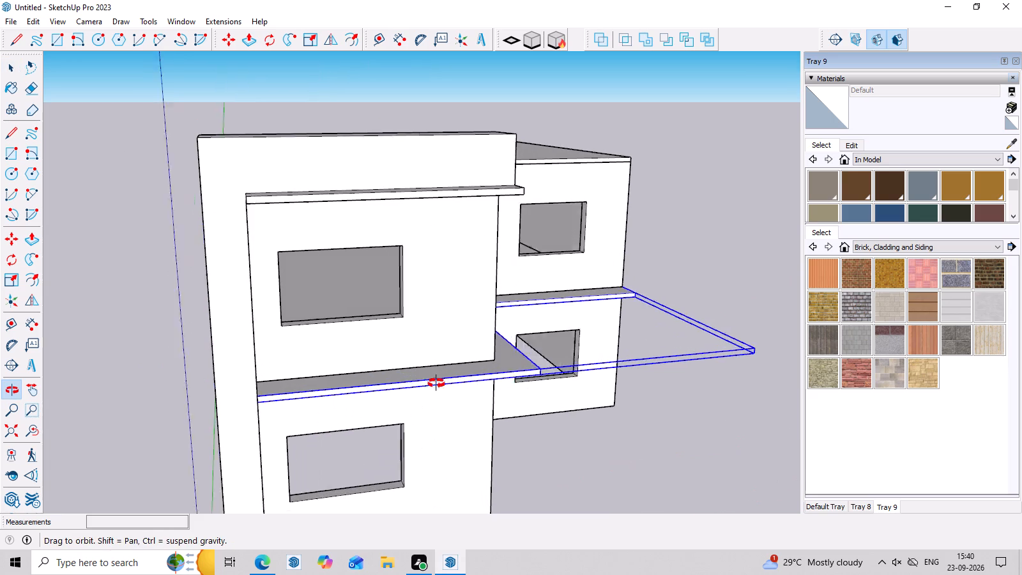
middle_click_drag(436, 383, 185, 176)
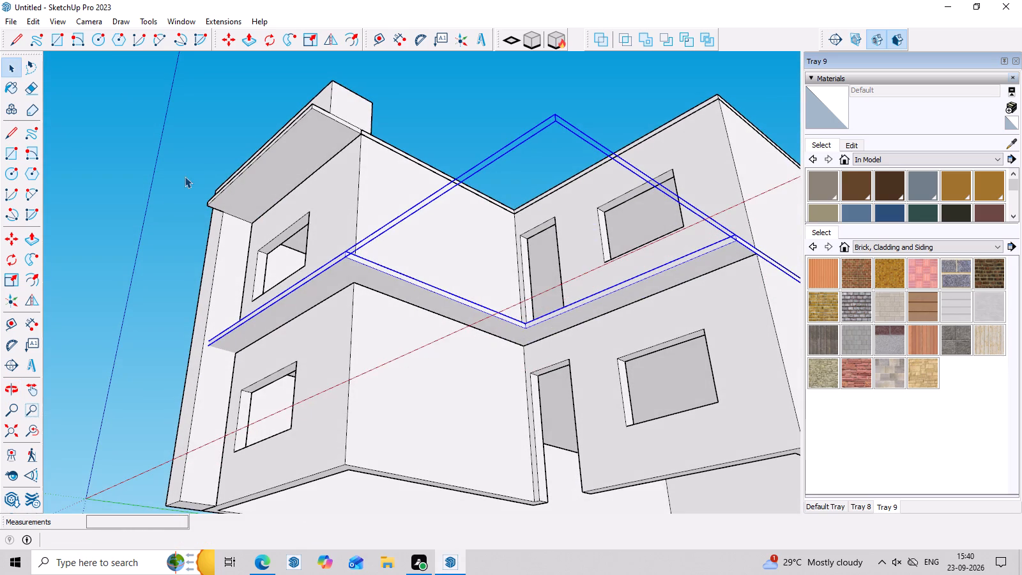
middle_click_drag(247, 219, 530, 313)
scroll(422, 247, "down", 7)
middle_click_drag(504, 263, 512, 348)
scroll(512, 351, "down", 1)
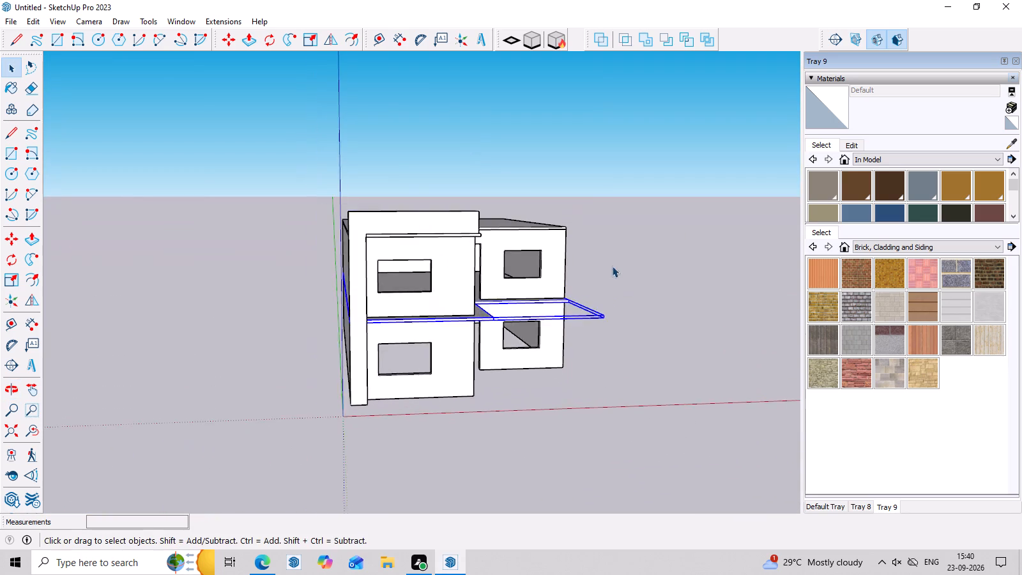
scroll(613, 264, "up", 8)
middle_click_drag(617, 261, 584, 324)
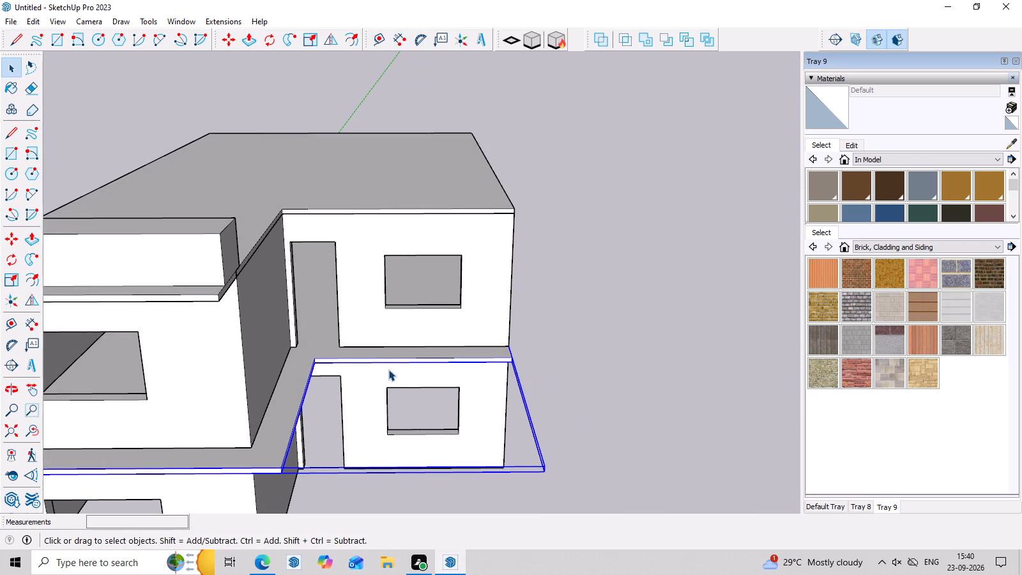
key("p")
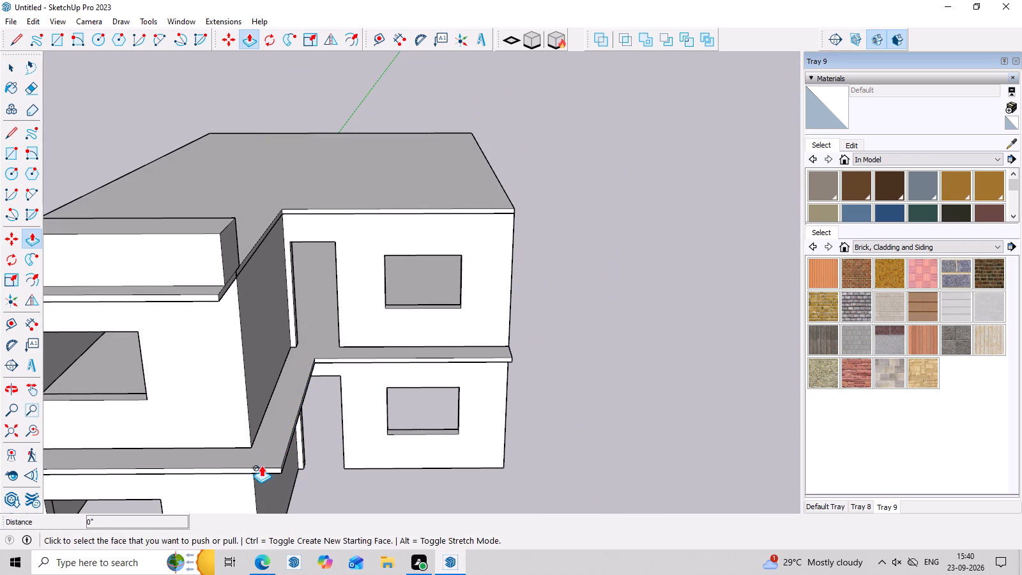
key("space")
triple_click(261, 465)
scroll(268, 476, "up", 1)
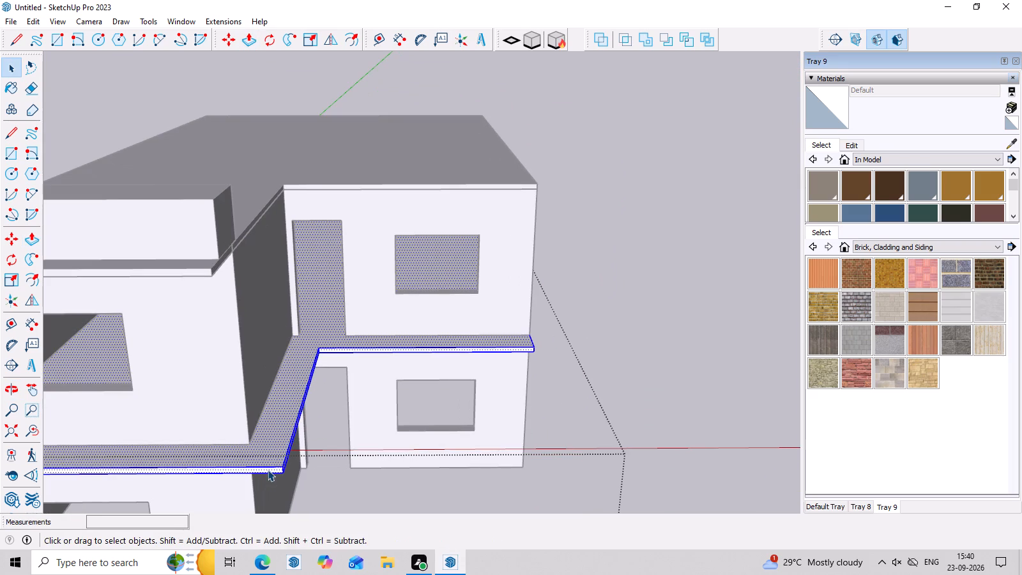
left_click(268, 470)
key("p")
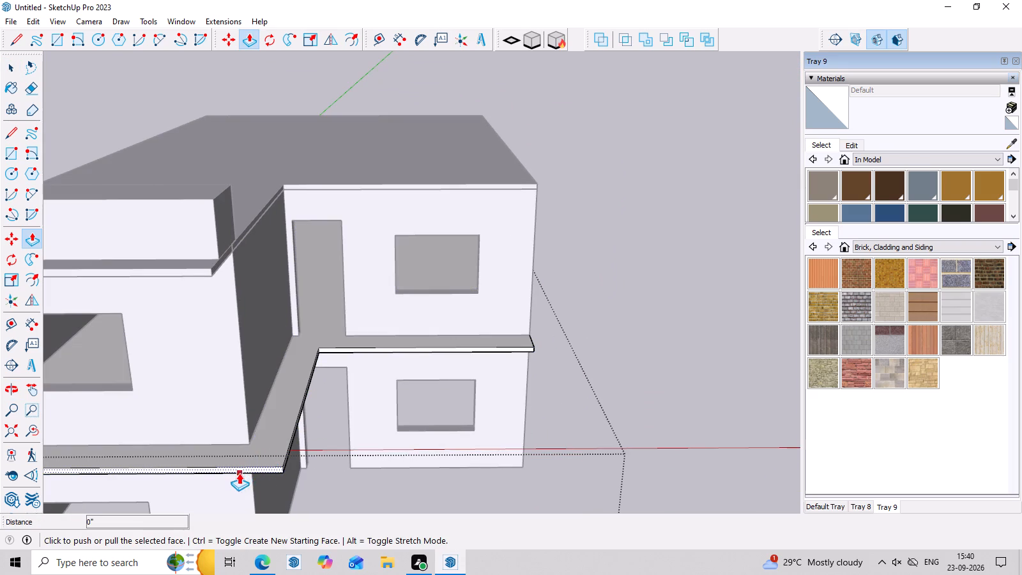
left_click(236, 473)
left_click(245, 441)
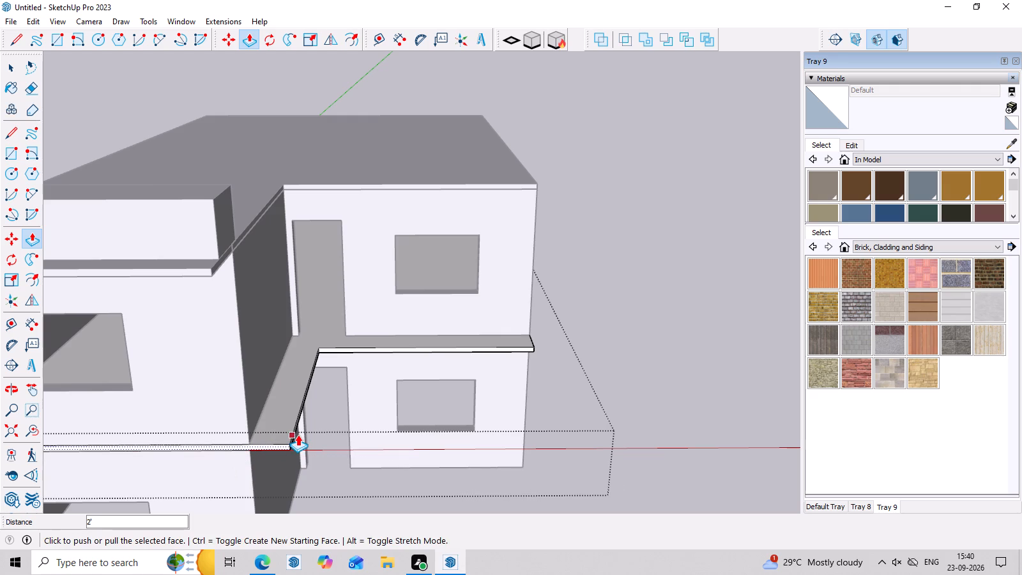
Push the first-floor slab's side edge along the recess back flush with the front room's side wall.
middle_click_drag(296, 437, 167, 411)
scroll(186, 397, "up", 4)
left_click(204, 374)
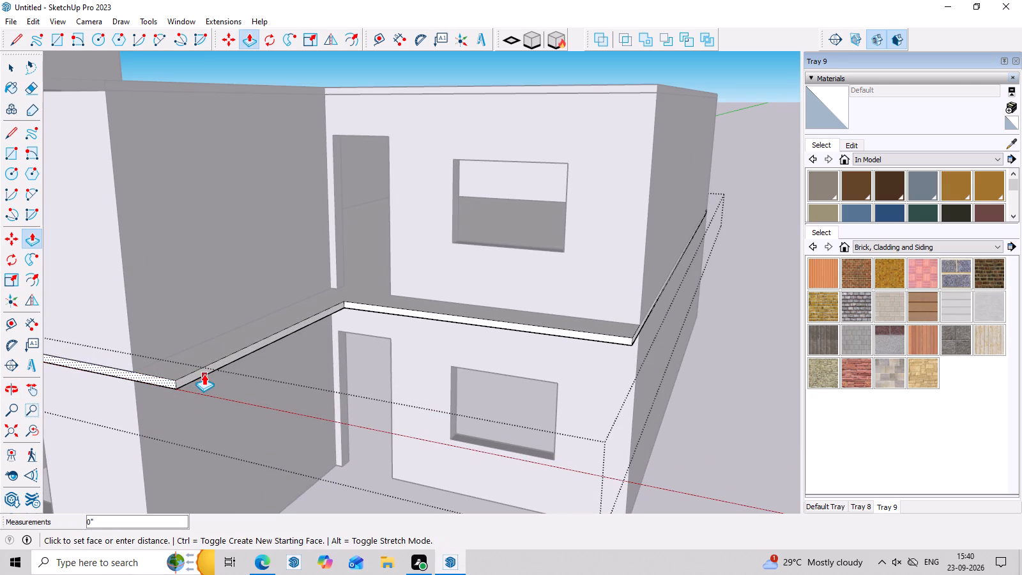
key("space")
left_click(190, 377)
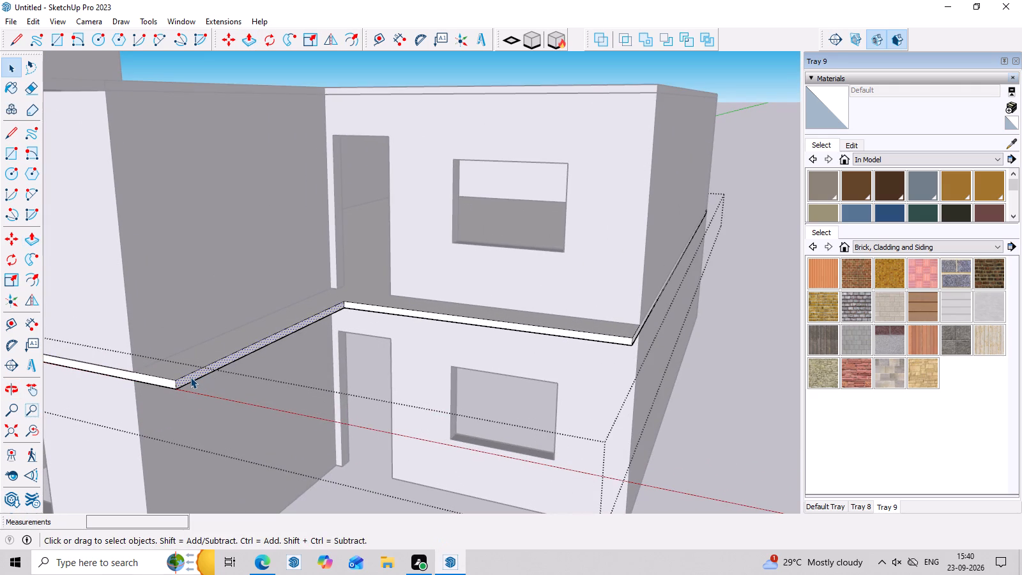
key("p")
left_click(190, 377)
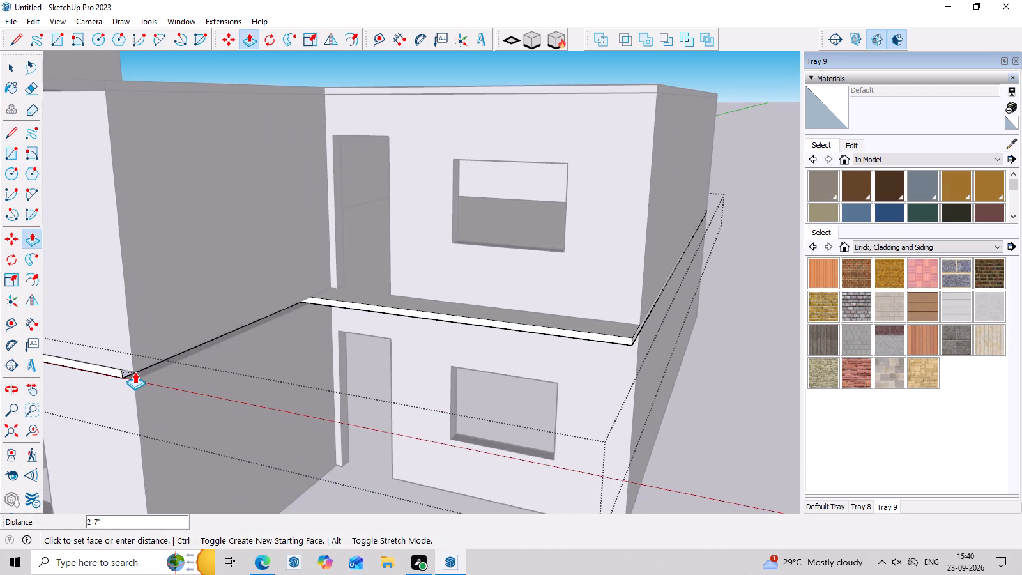
left_click(133, 377)
Push the first-floor slab's front edge over the recessed wing back 2' to the wall face, and finish editing the slab.
middle_click_drag(258, 394, 268, 406)
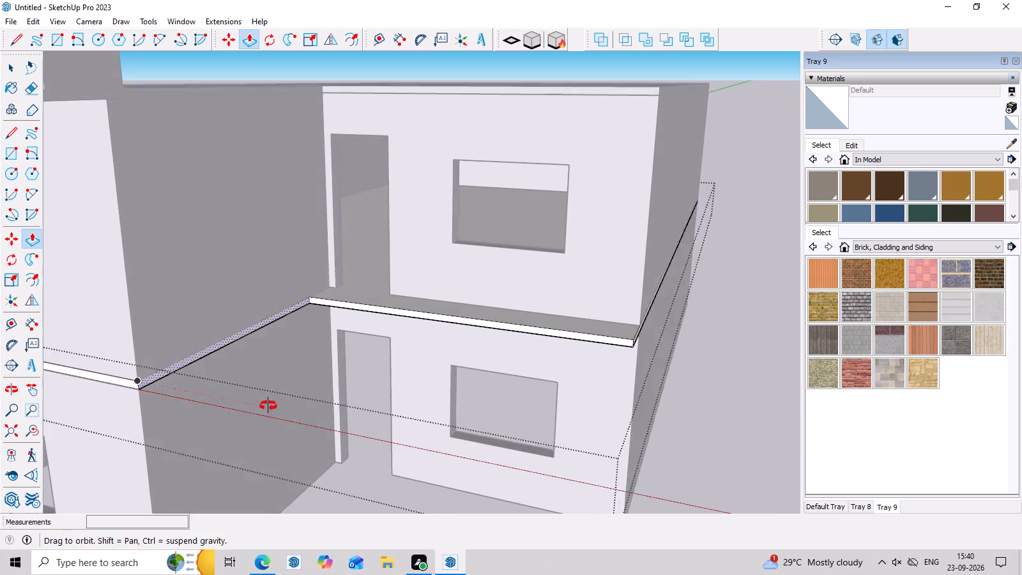
middle_click_drag(268, 406, 270, 409)
key("space")
double_click(431, 316)
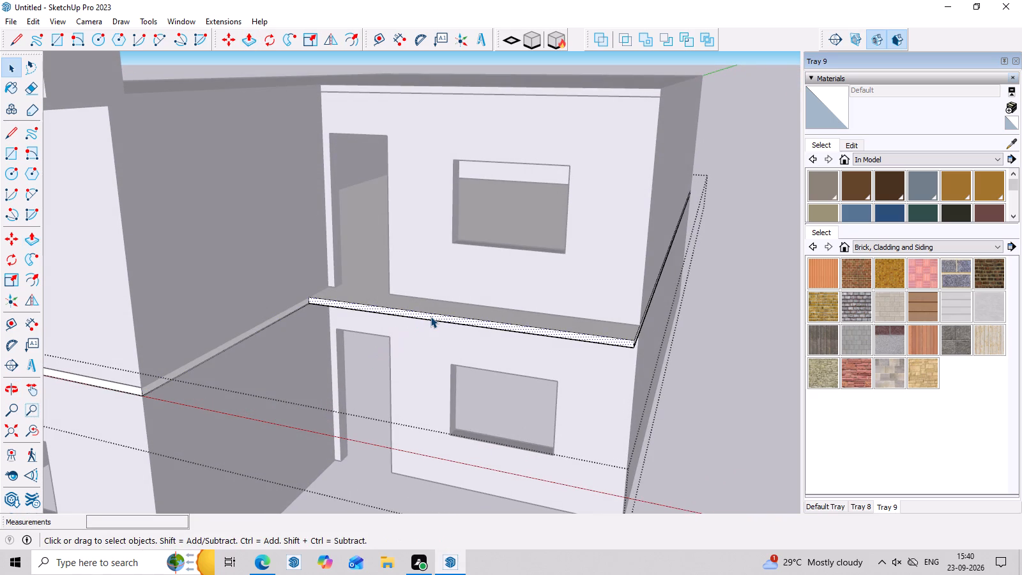
key("p")
left_click(622, 341)
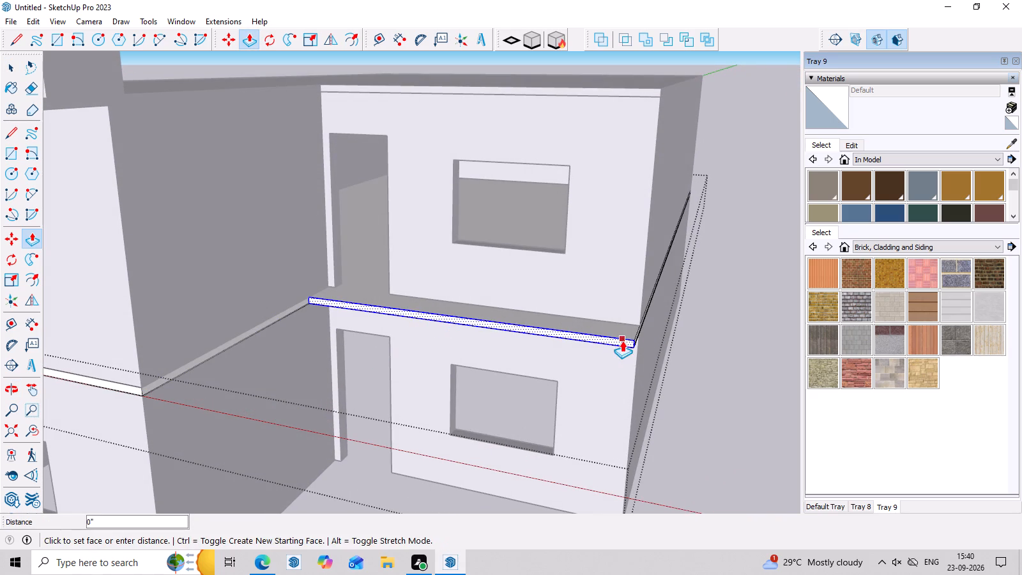
left_click(637, 321)
middle_click_drag(638, 332, 500, 341)
key("space")
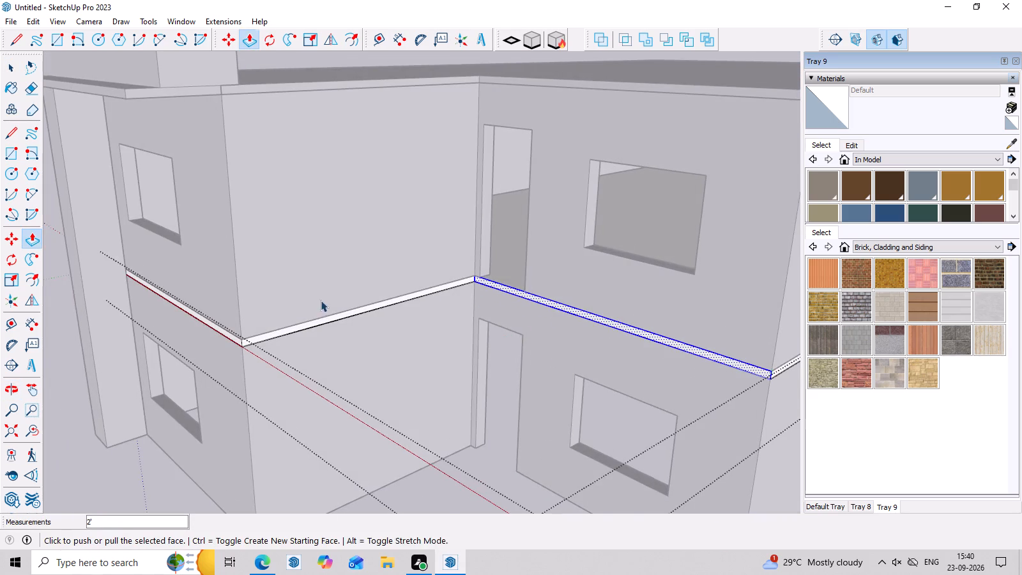
scroll(286, 310, "down", 6)
middle_click_drag(279, 356, 776, 309)
left_click(618, 377)
Review the whole house from the front and both sides, checking the first-floor slab edges against the walls and corner frame.
scroll(616, 382, "down", 7)
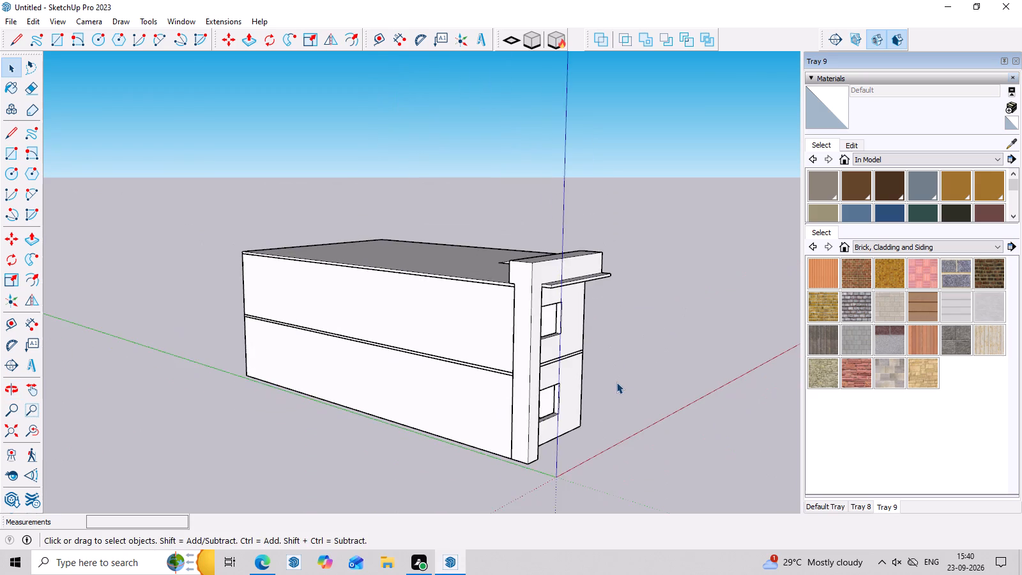
middle_click_drag(653, 404, 241, 316)
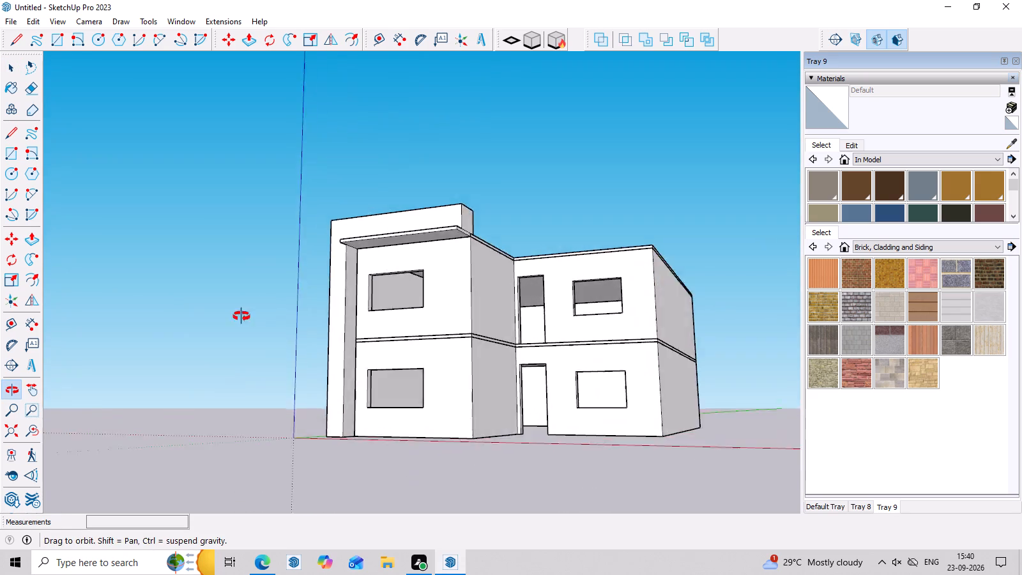
middle_click_drag(241, 316, 540, 404)
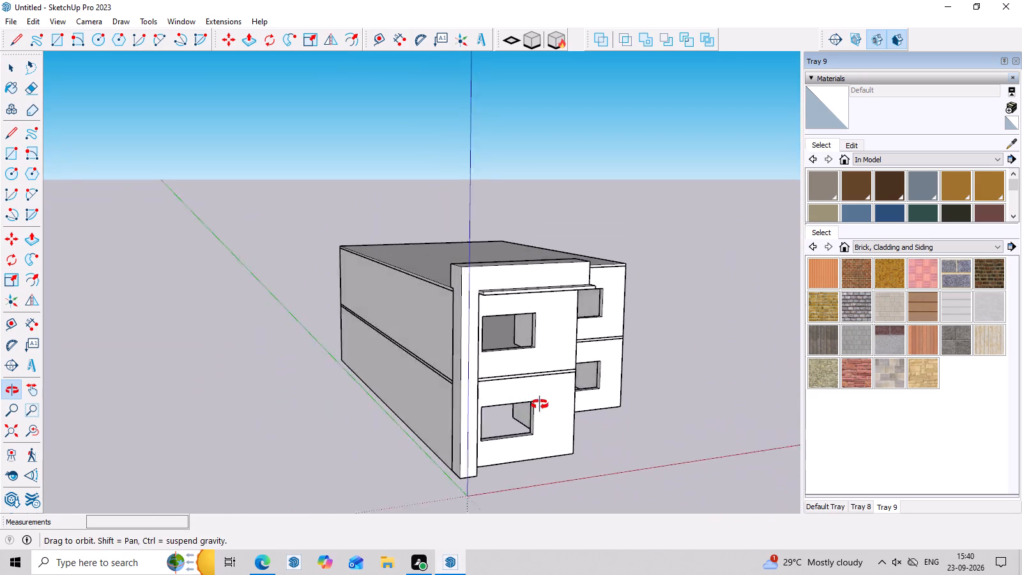
middle_click_drag(540, 404, 754, 287)
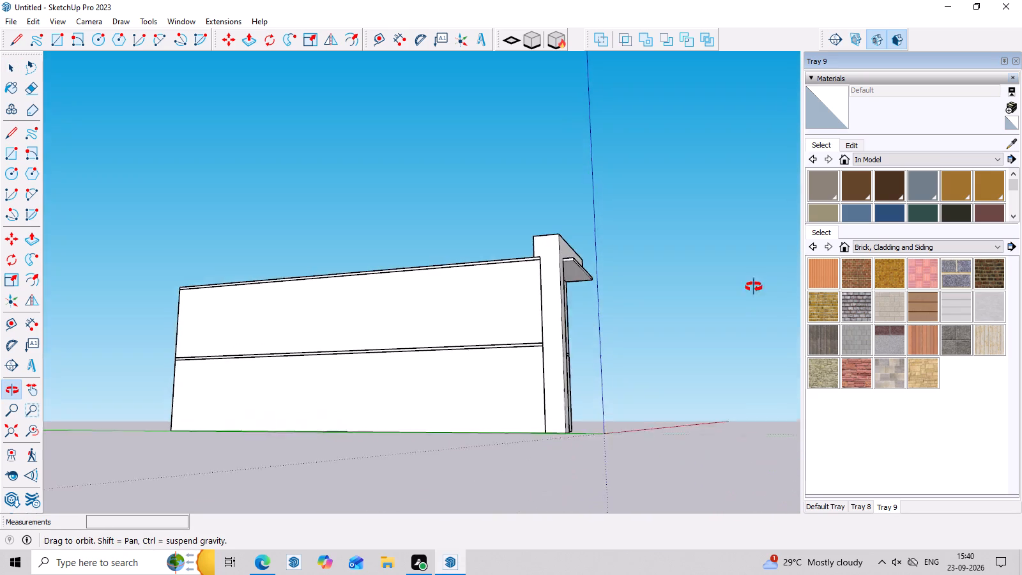
middle_click_drag(754, 287, 373, 381)
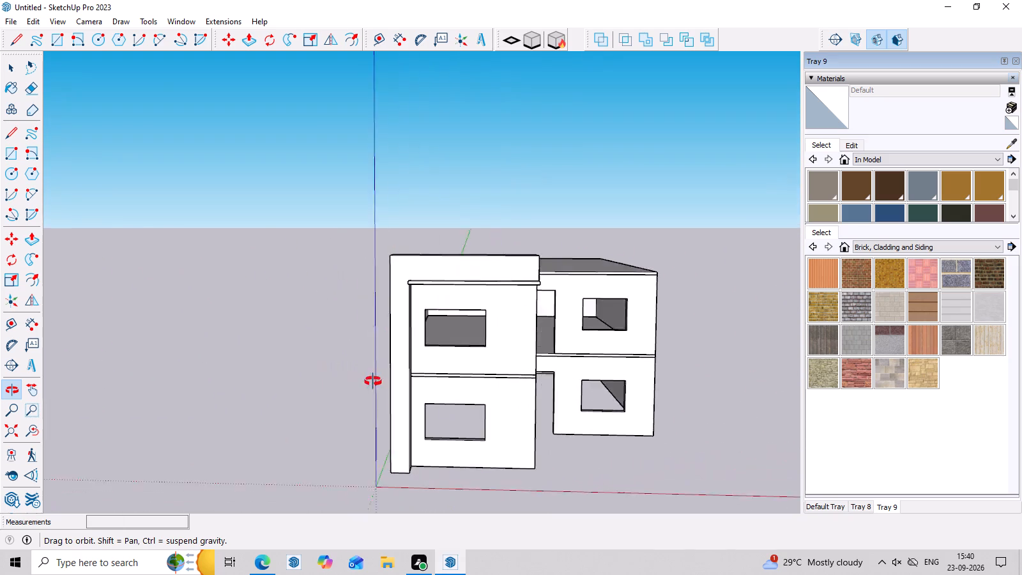
middle_click_drag(373, 381, 231, 367)
middle_click_drag(690, 364, 459, 348)
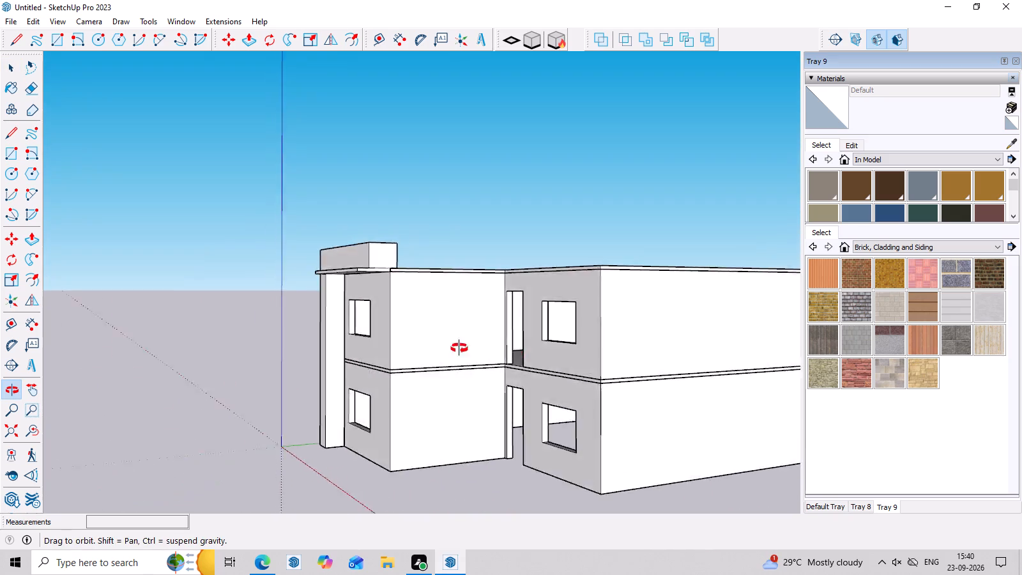
middle_click_drag(459, 348, 268, 331)
middle_click_drag(293, 333, 595, 390)
scroll(484, 325, "down", 6)
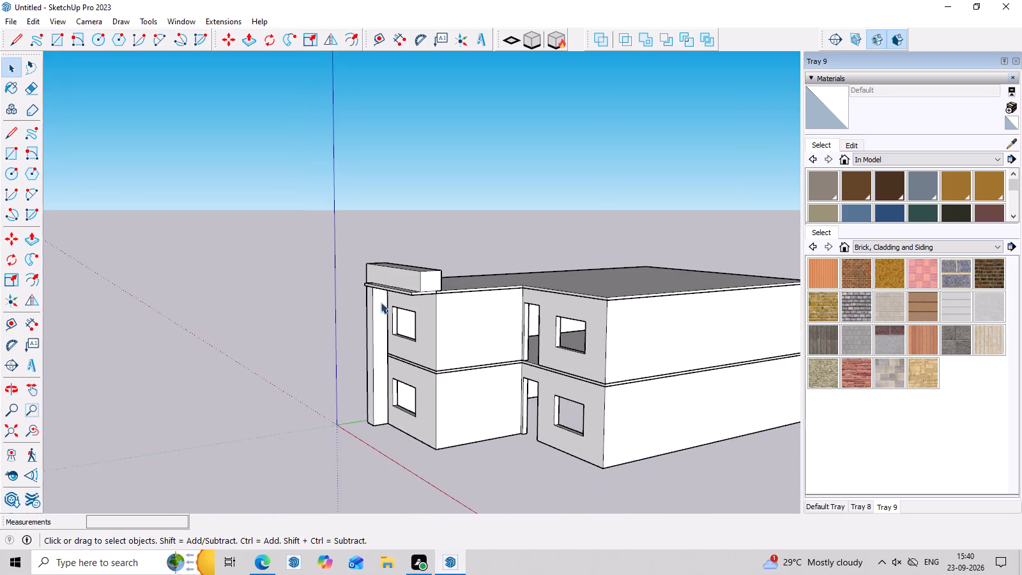
scroll(381, 302, "down", 2)
middle_click_drag(494, 380, 775, 352)
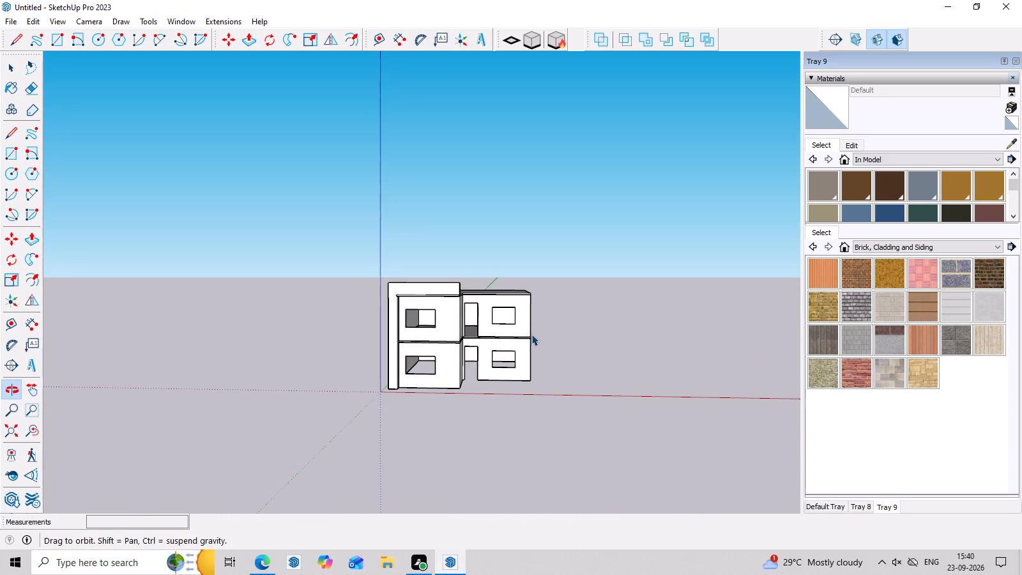
Draw a 13' 6" by 4" rectangle over the first-floor slab edge between the corner frame and the front room's outer corner.
scroll(415, 323, "up", 11)
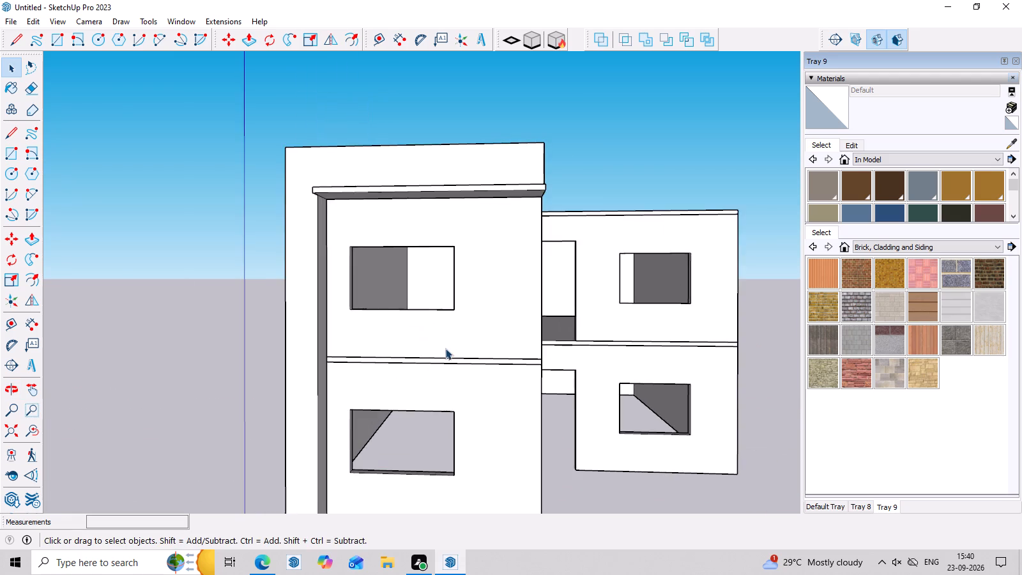
scroll(445, 348, "up", 4)
left_click(461, 365)
scroll(461, 365, "up", 3)
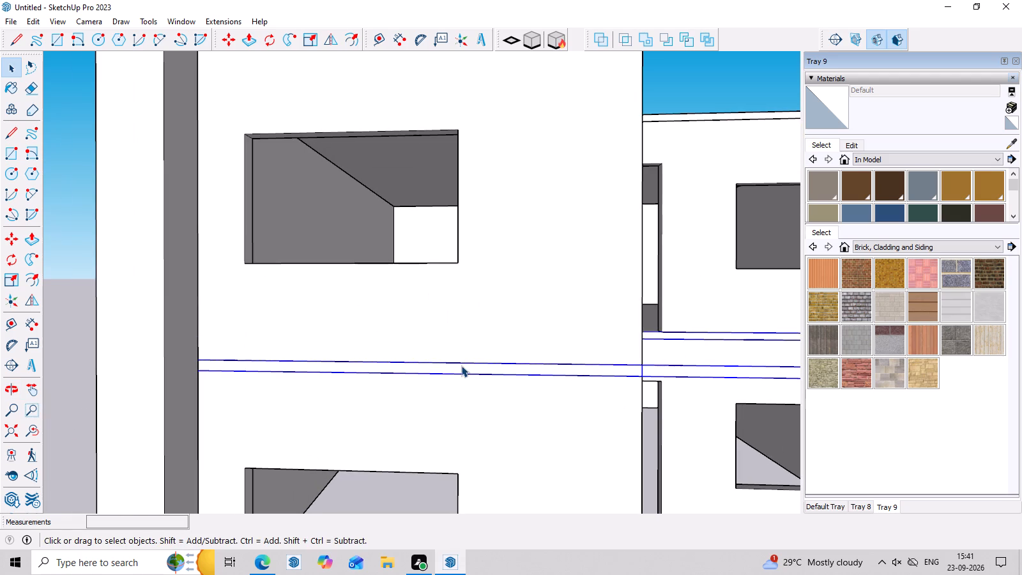
key("r")
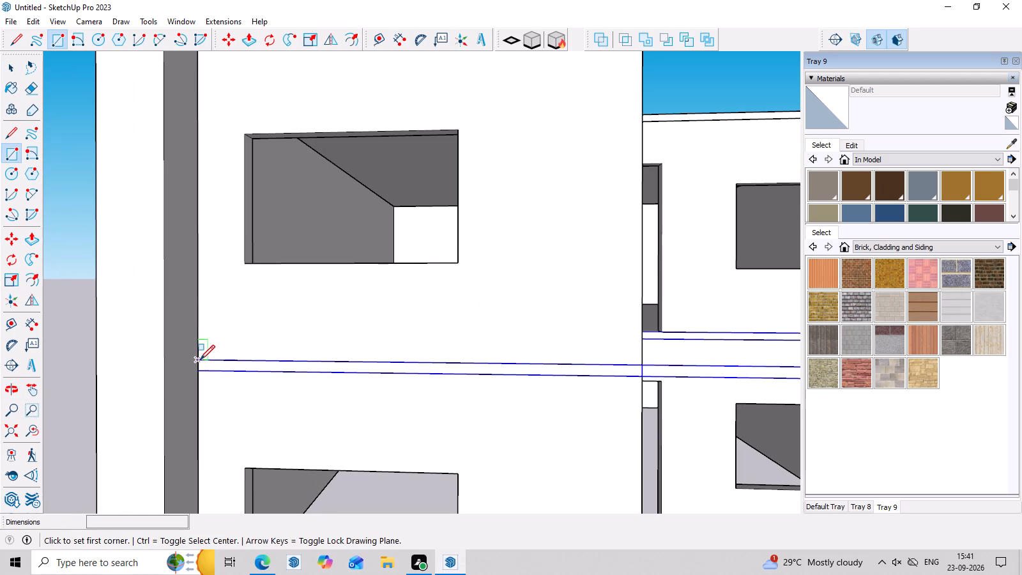
left_click(200, 361)
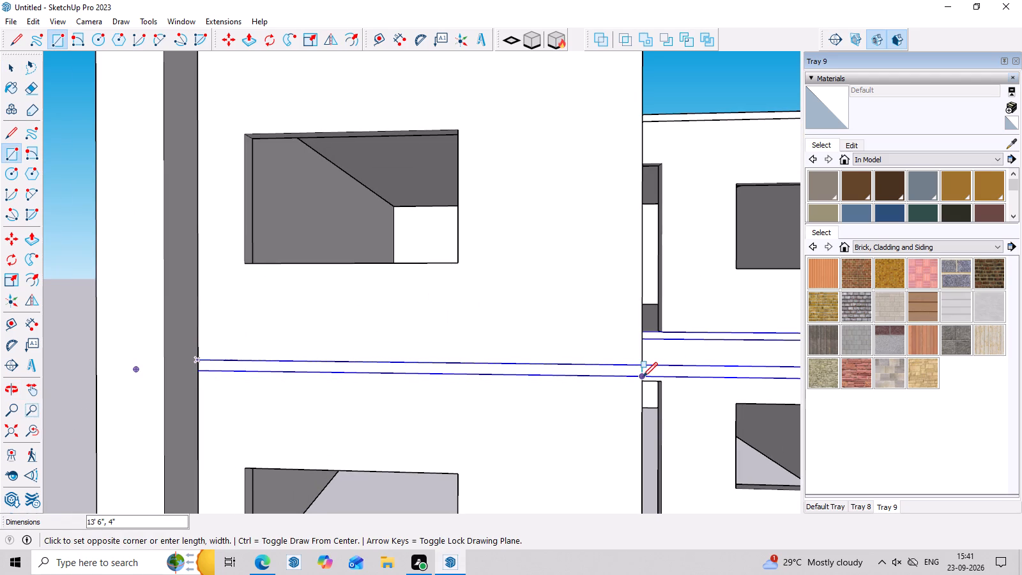
left_click(641, 377)
Extrude the slab-edge rectangle outward 2' 4" to the corner frame's front face.
key("p")
left_click(570, 367)
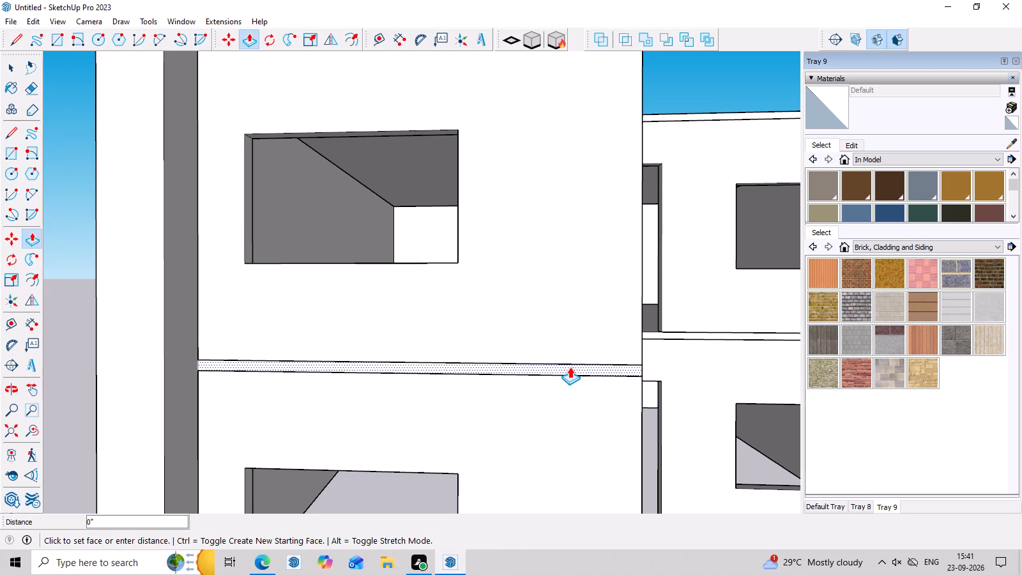
scroll(454, 394, "down", 2)
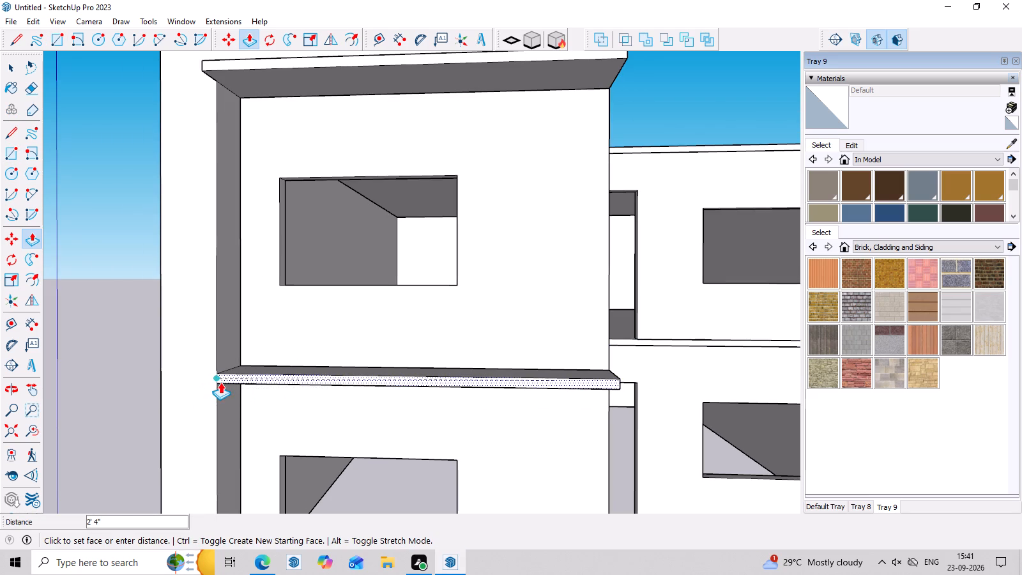
left_click(220, 382)
middle_click_drag(454, 405, 102, 355)
scroll(448, 379, "down", 3)
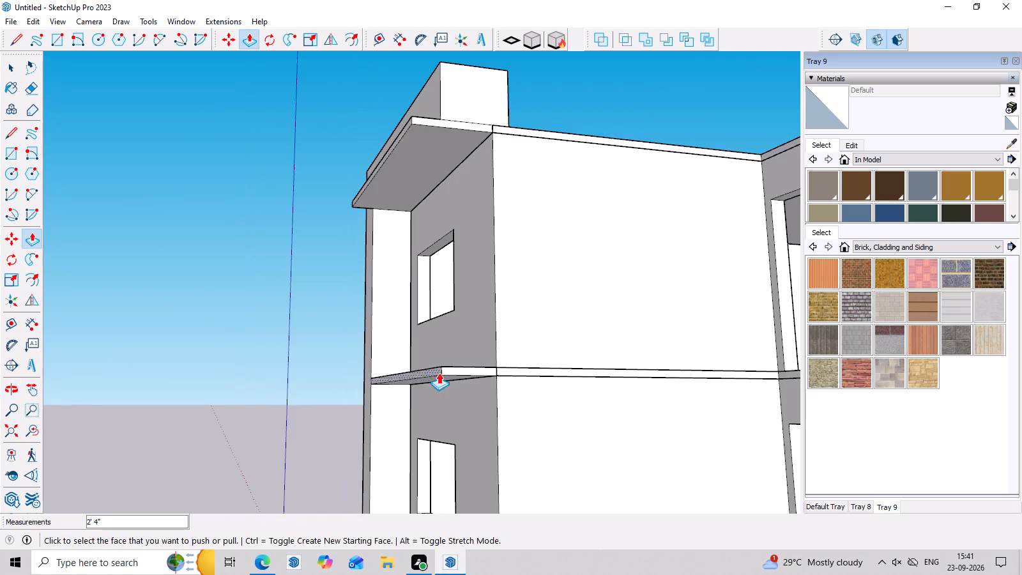
scroll(439, 372, "down", 5)
middle_click_drag(604, 417, 611, 457)
key("Escape")
Check how the new slab strip joins the corner frame, viewing the connected geometry from the front and the side.
key("r")
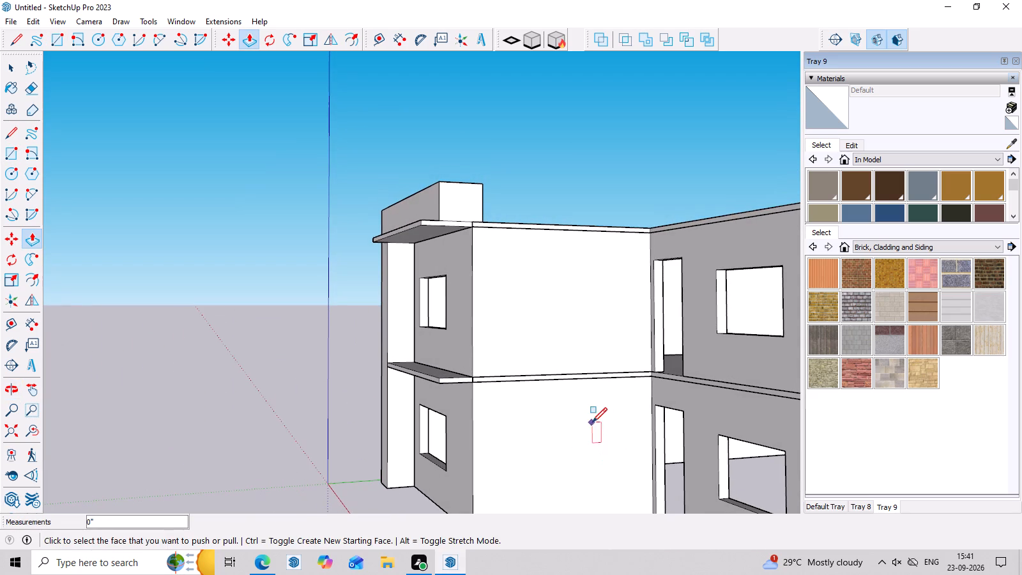
scroll(561, 401, "up", 6)
key("space")
triple_click(372, 360)
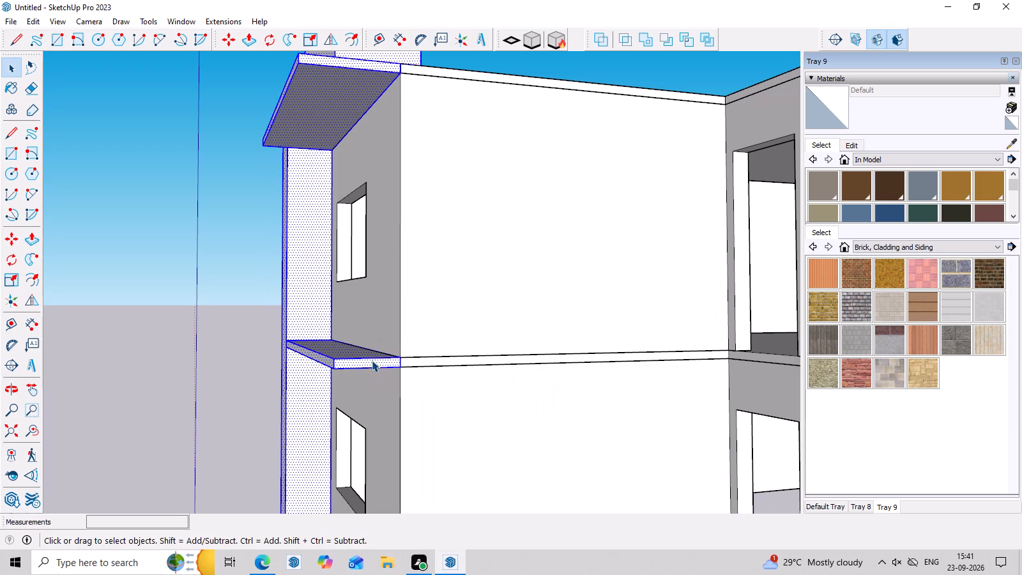
double_click(372, 360)
middle_click_drag(275, 355, 459, 408)
scroll(361, 346, "down", 6)
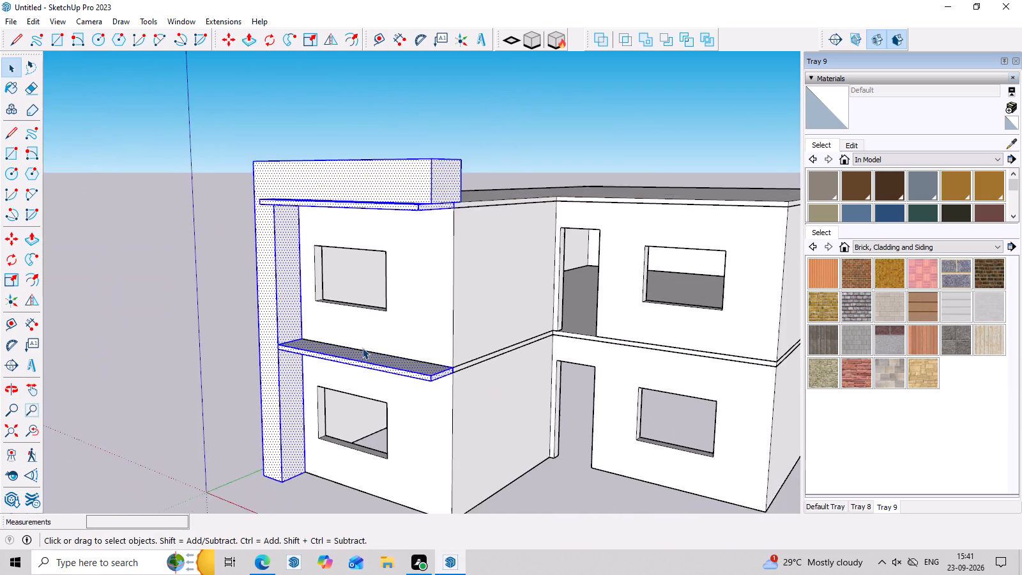
middle_click_drag(393, 383, 263, 394)
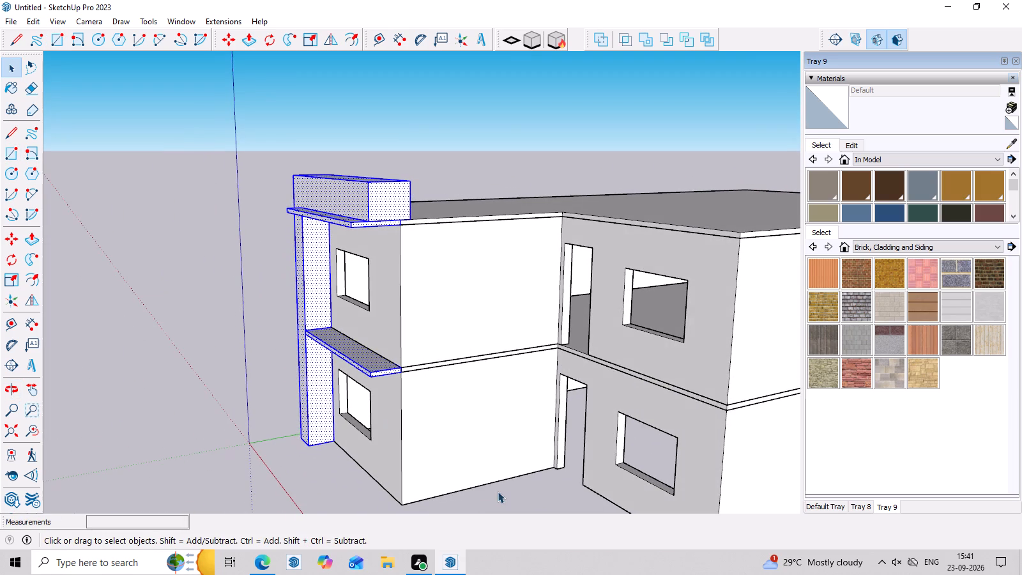
left_click(503, 496)
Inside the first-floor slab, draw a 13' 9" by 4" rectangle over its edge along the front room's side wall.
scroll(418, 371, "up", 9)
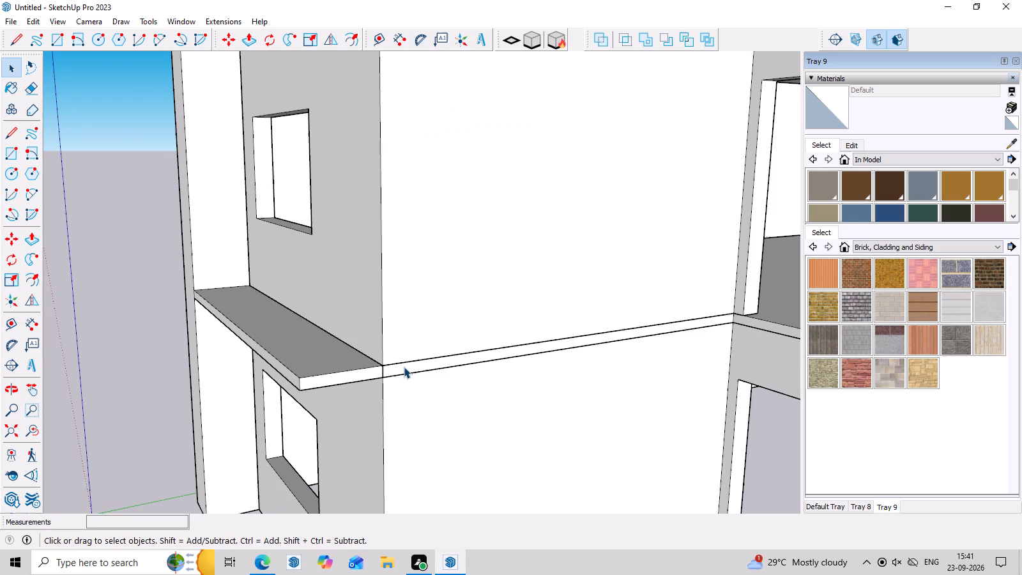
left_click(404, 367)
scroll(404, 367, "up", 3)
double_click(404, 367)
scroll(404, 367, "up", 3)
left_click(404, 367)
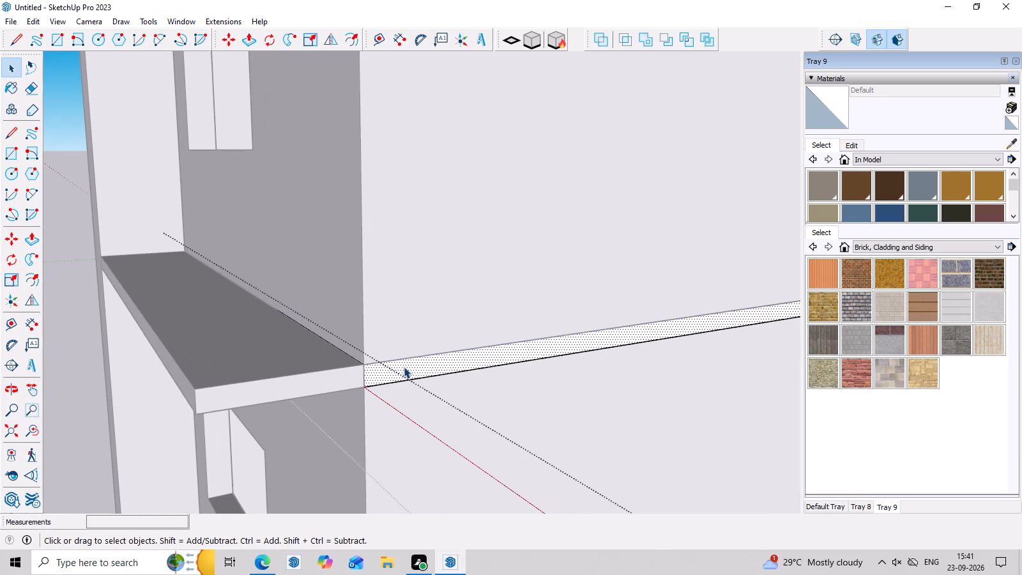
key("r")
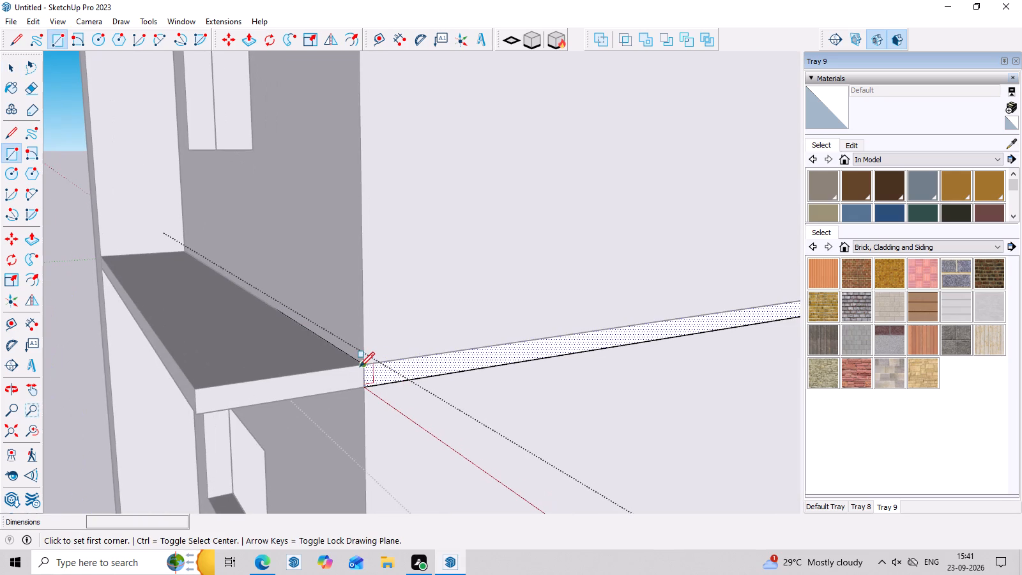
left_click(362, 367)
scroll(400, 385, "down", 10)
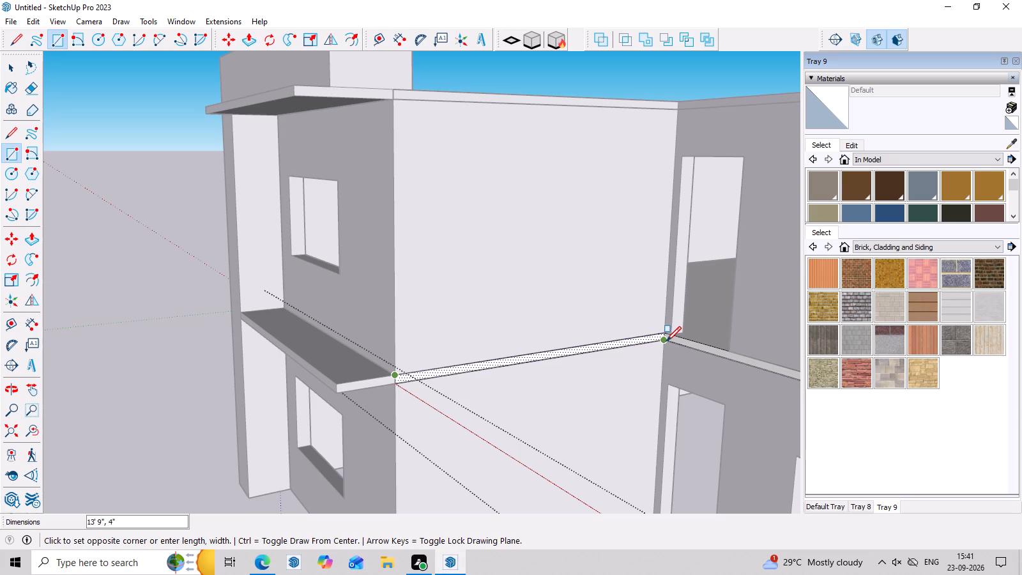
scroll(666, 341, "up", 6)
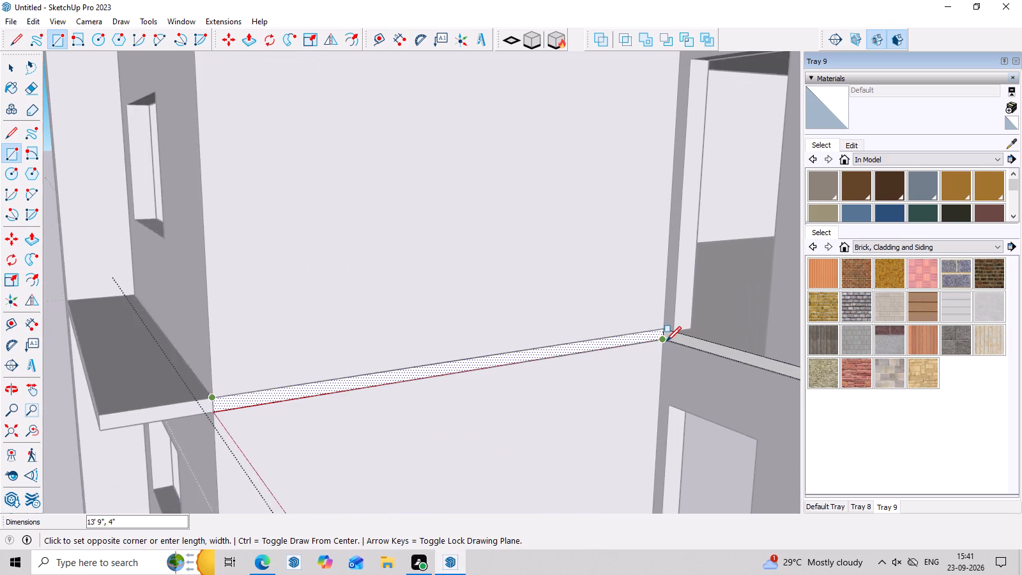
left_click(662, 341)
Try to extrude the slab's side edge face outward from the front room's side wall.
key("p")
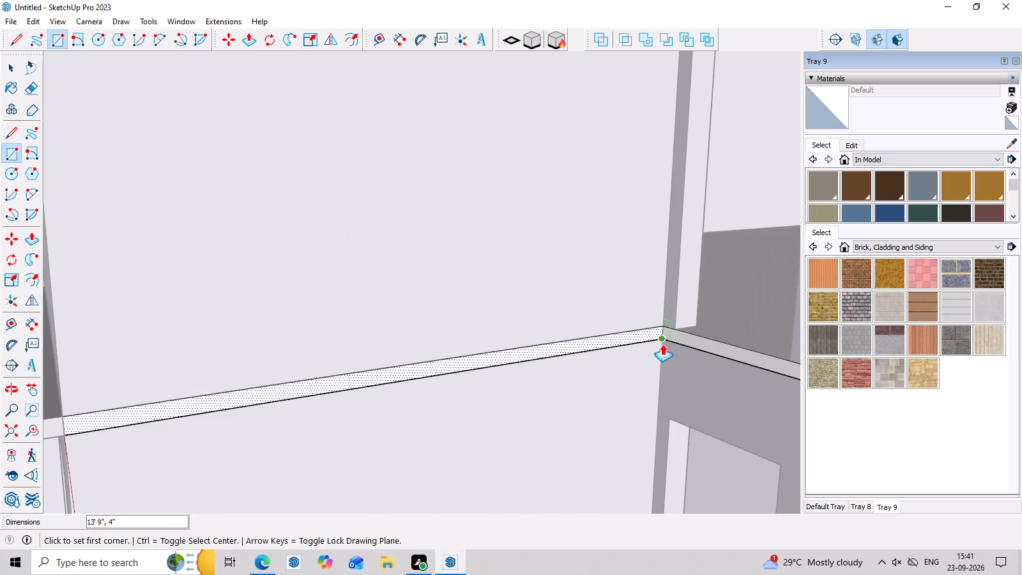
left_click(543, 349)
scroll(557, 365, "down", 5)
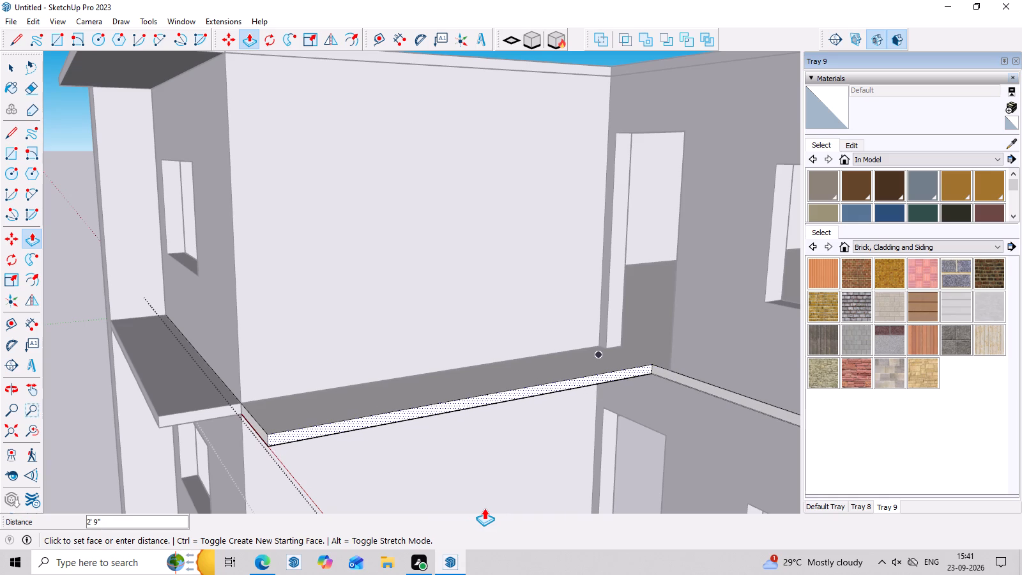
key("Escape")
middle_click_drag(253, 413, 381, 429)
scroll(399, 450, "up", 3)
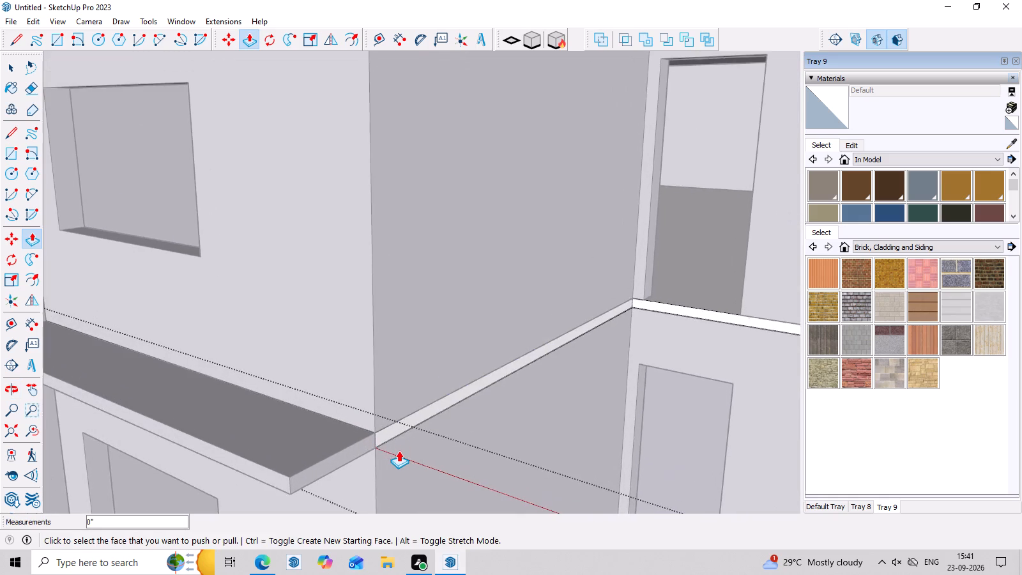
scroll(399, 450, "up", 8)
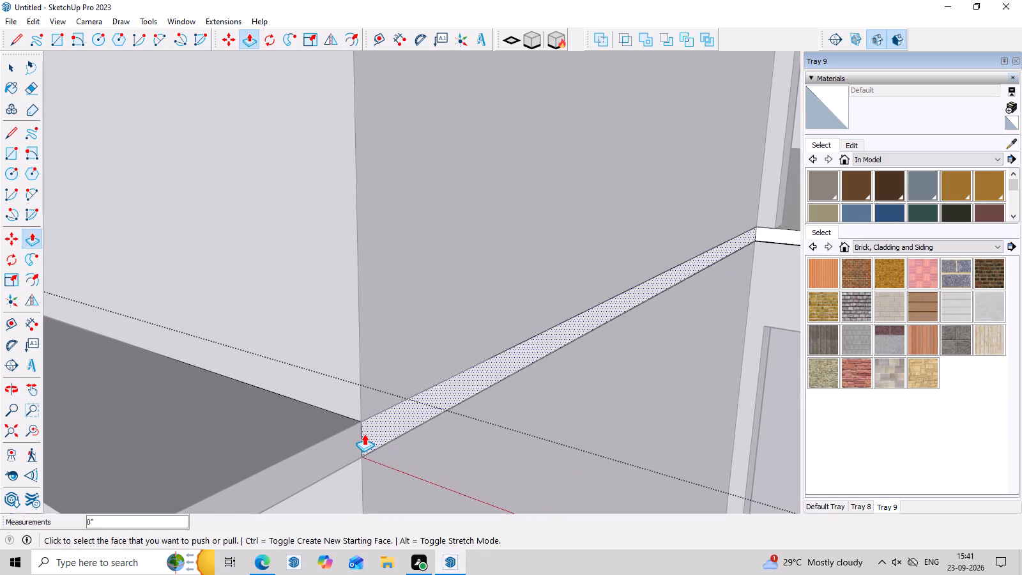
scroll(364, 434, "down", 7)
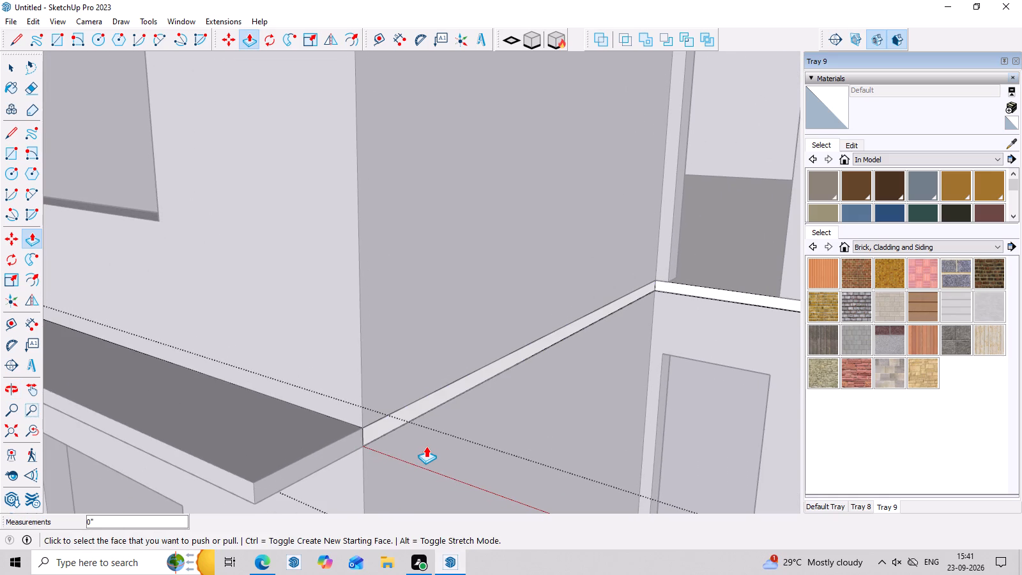
Undo the side-edge rectangle and the slab strip extruded beside the corner frame, together with its base rectangle.
key("ctrl+z")
key("ctrl+z")
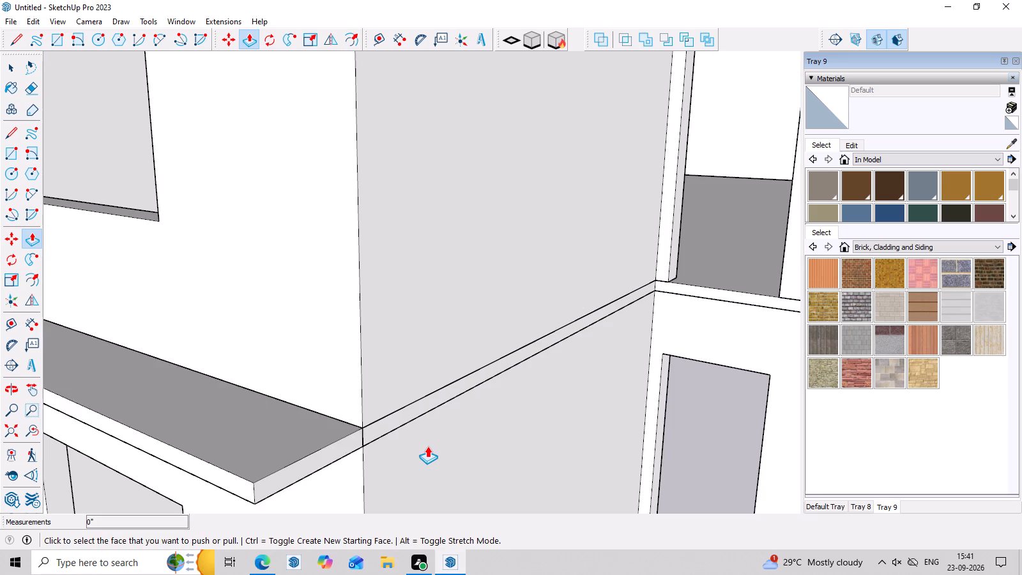
key("ctrl+z")
key("ctrl+z")
Trace the slab edge's 4" end at the corner frame and its 13' 9" top line along the front room's side wall.
scroll(374, 433, "up", 2)
key("space")
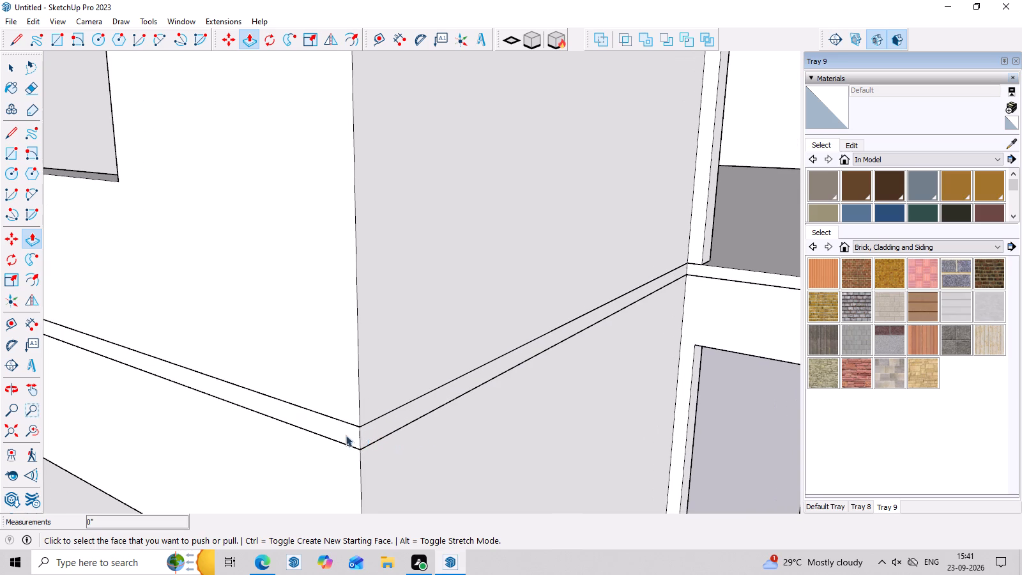
scroll(344, 436, "down", 10)
scroll(178, 371, "up", 2)
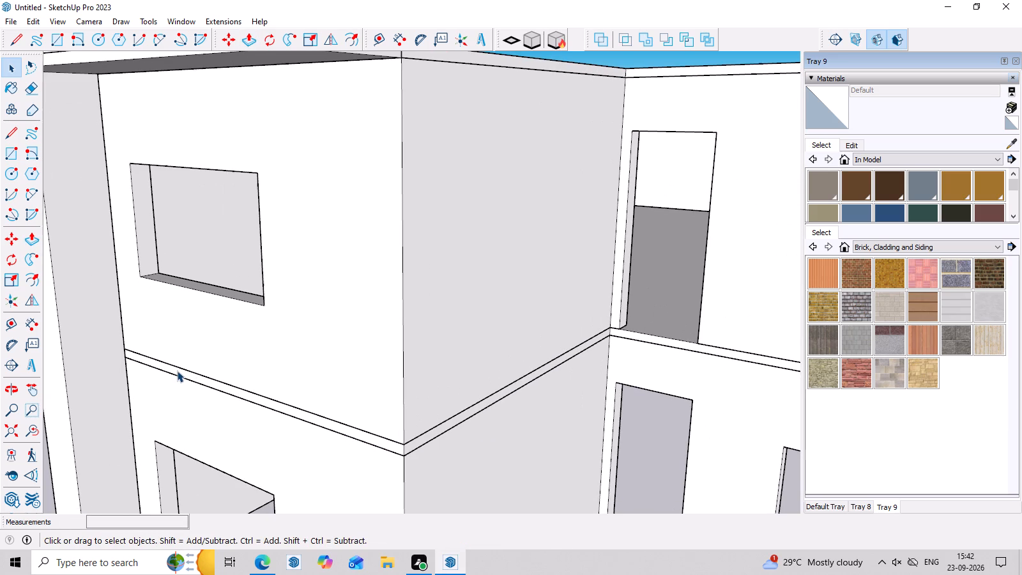
key("l")
scroll(150, 365, "up", 11)
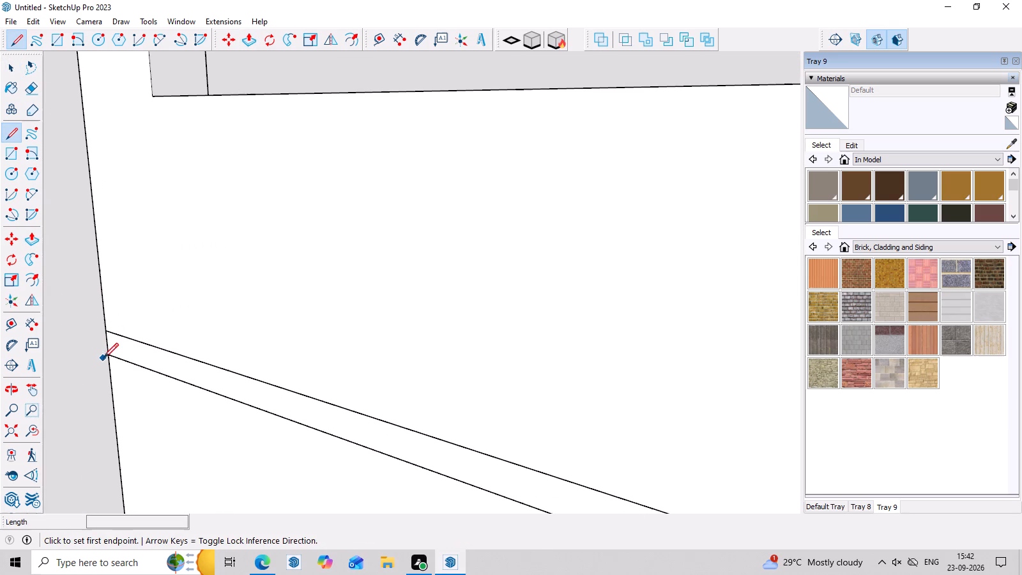
left_click(110, 356)
left_click(109, 333)
scroll(234, 370, "down", 5)
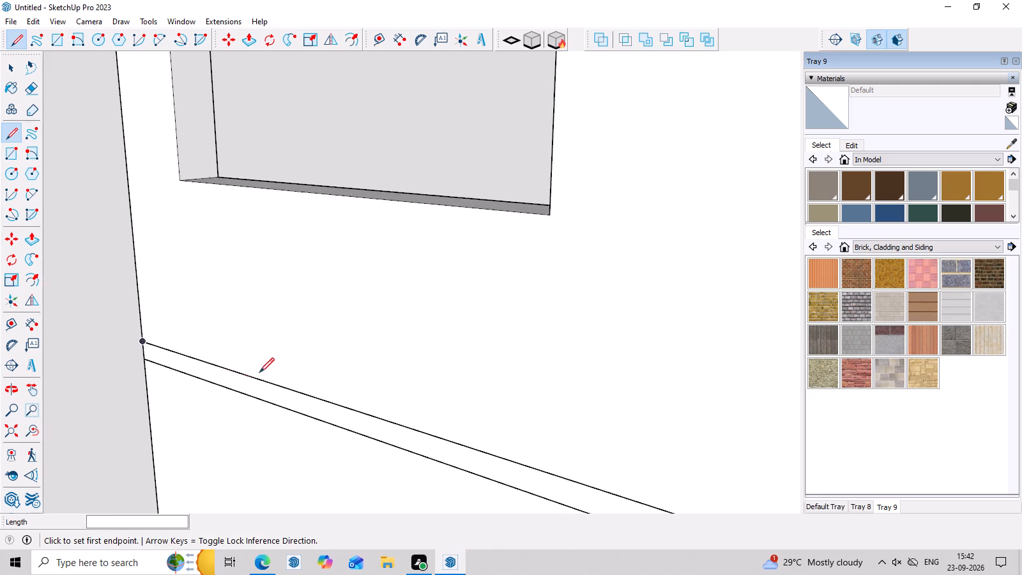
scroll(259, 372, "down", 7)
middle_click_drag(579, 469, 554, 412)
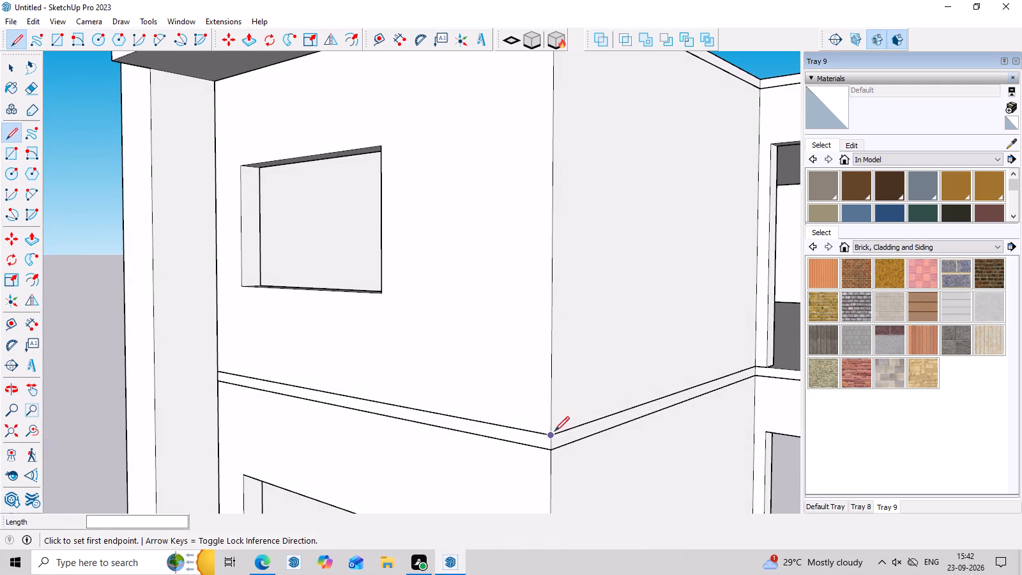
left_click(551, 435)
middle_click_drag(603, 438, 450, 438)
scroll(605, 445, "down", 8)
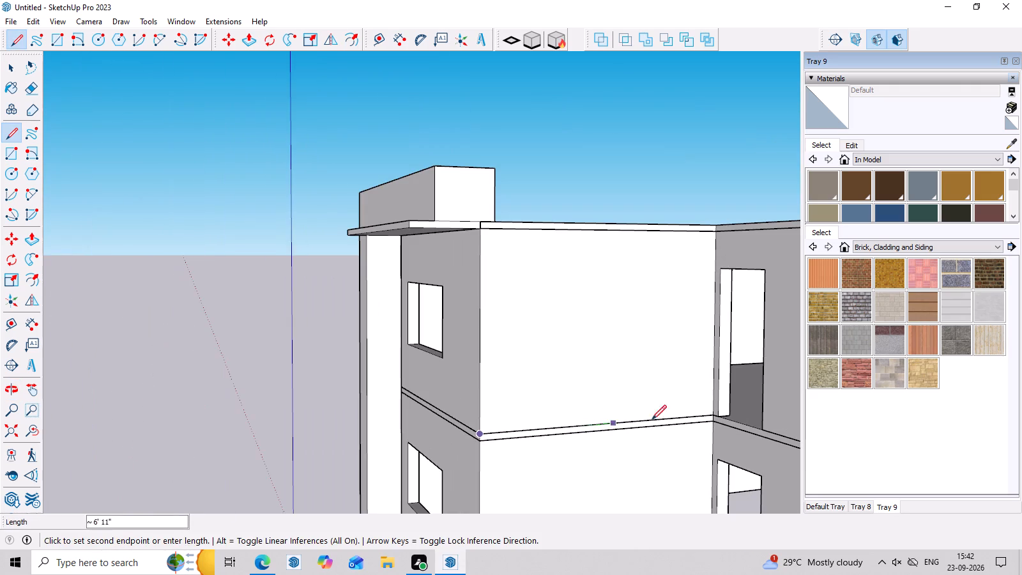
scroll(713, 417, "up", 7)
left_click(712, 414)
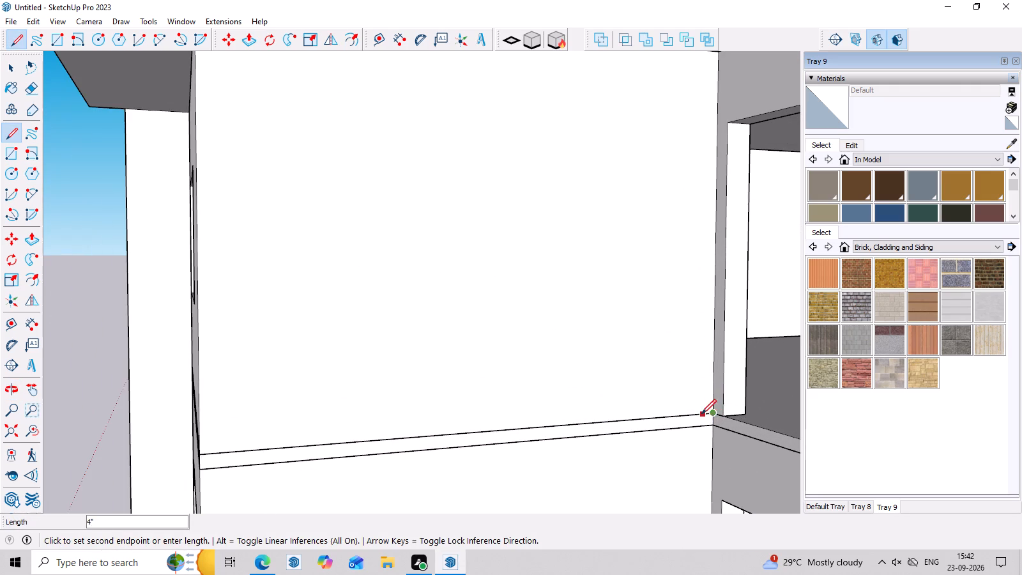
Continue the slab-edge outline 16' along the recessed wing, down 4", and back along the bottom edge to close at the corner frame.
scroll(701, 414, "down", 15)
scroll(646, 406, "down", 4)
scroll(752, 428, "up", 2)
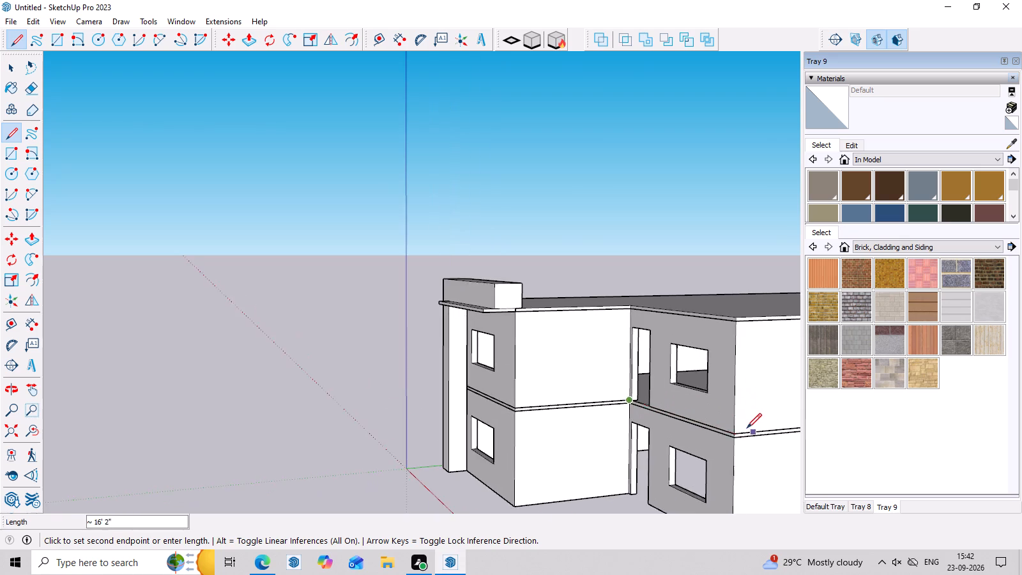
scroll(747, 428, "up", 14)
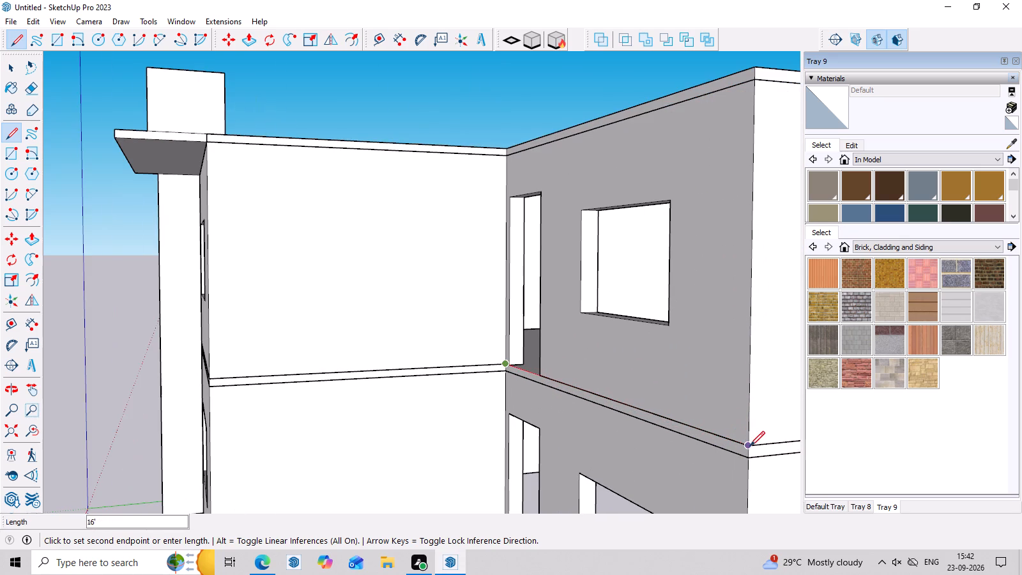
left_click(750, 446)
left_click(750, 456)
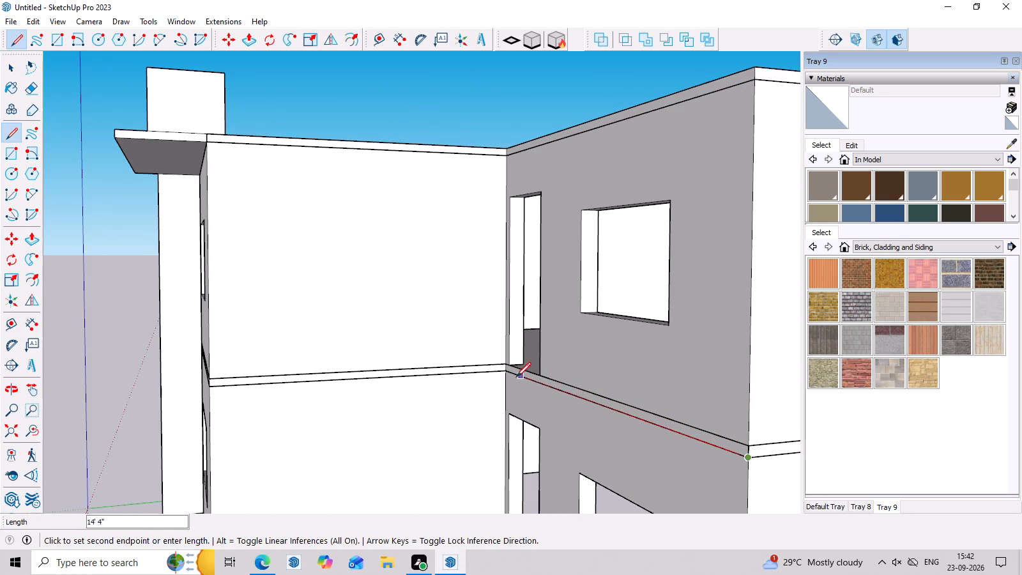
left_click(505, 374)
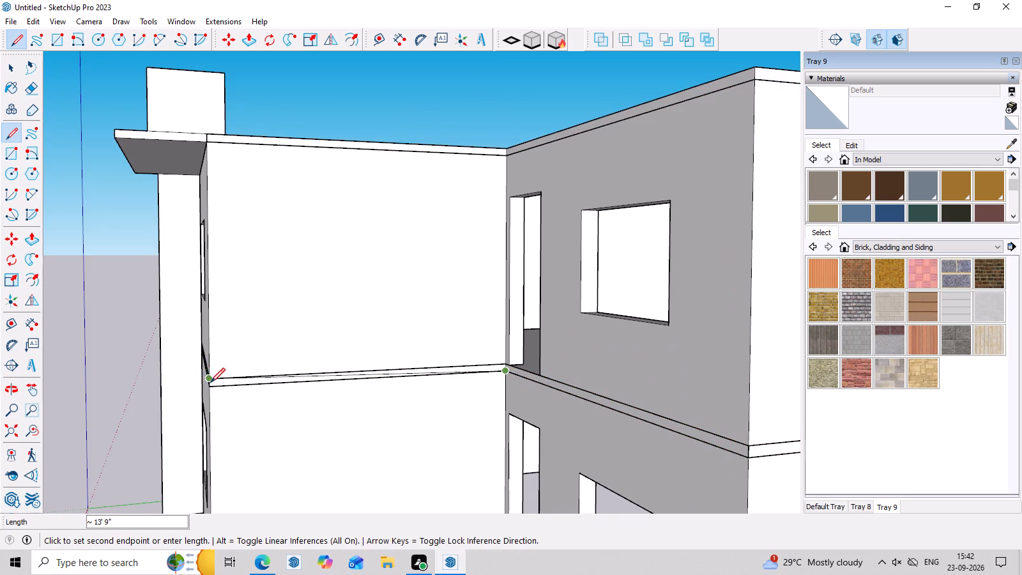
left_click(210, 387)
middle_click_drag(227, 406, 304, 421)
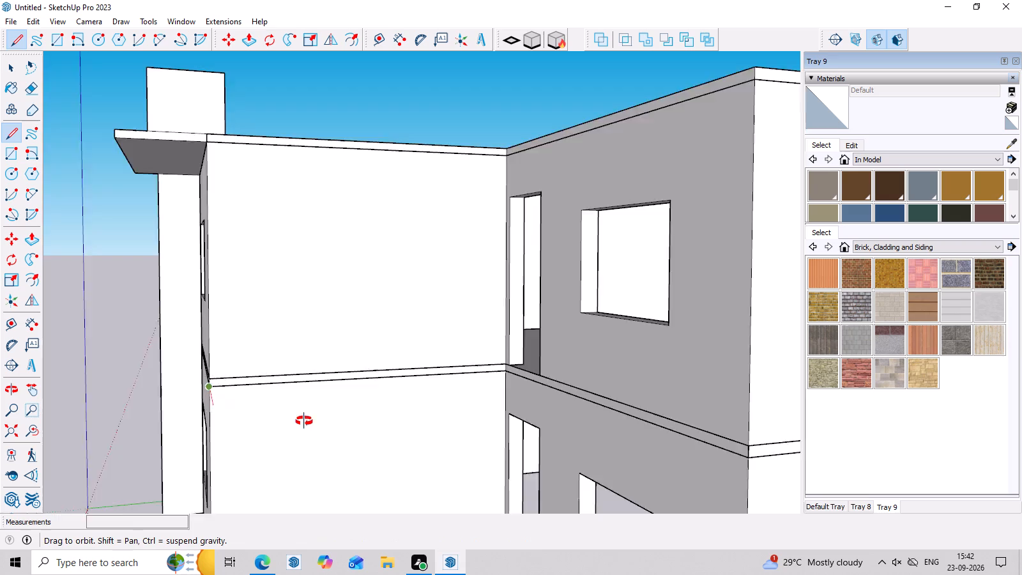
middle_click_drag(304, 421, 623, 460)
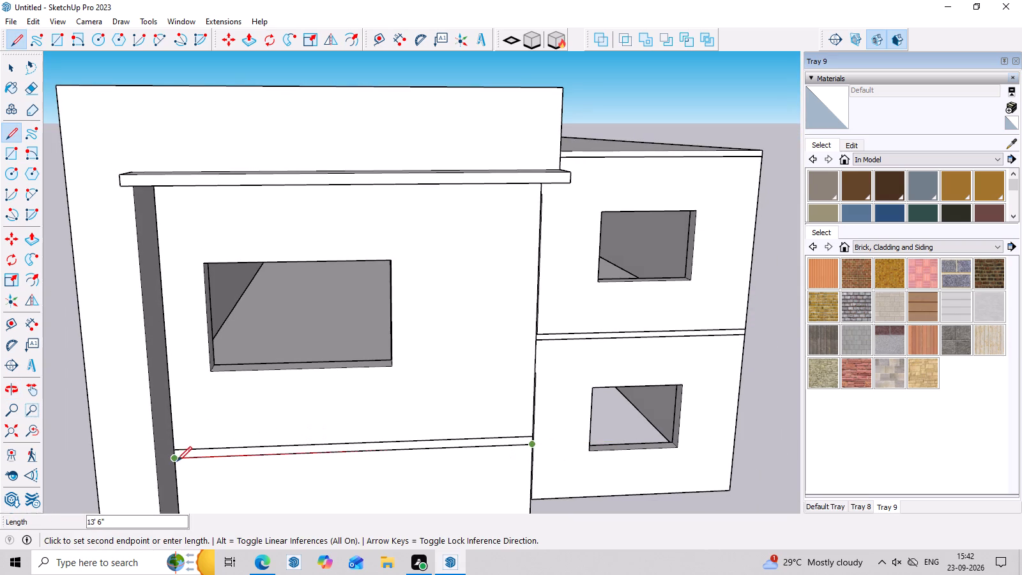
double_click(176, 459)
left_click(173, 452)
key("Escape")
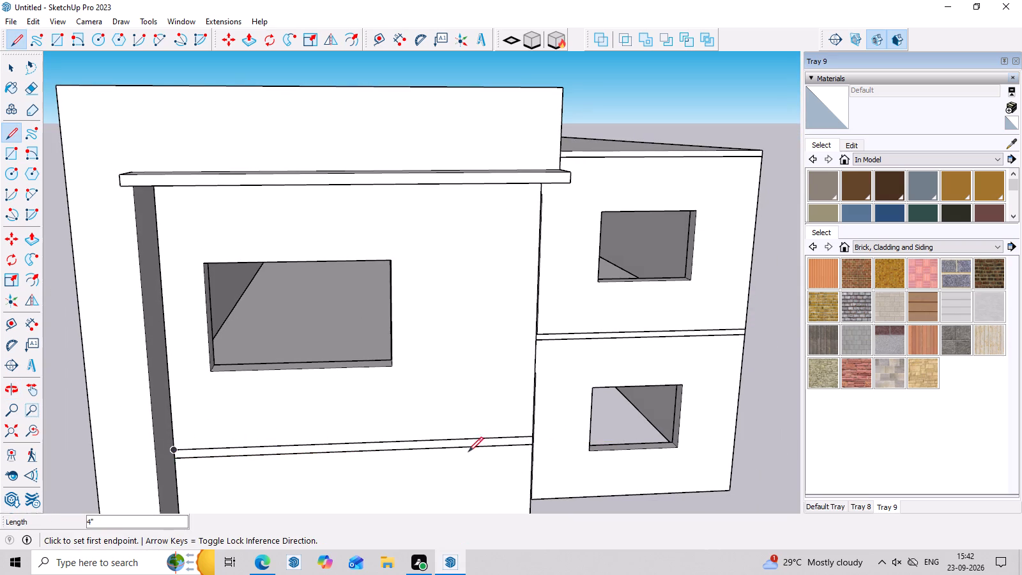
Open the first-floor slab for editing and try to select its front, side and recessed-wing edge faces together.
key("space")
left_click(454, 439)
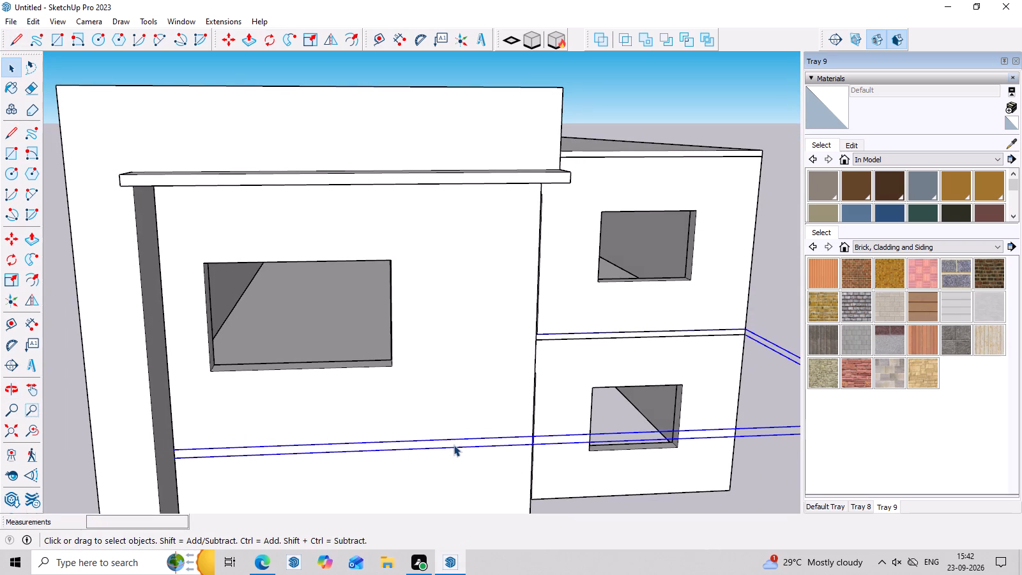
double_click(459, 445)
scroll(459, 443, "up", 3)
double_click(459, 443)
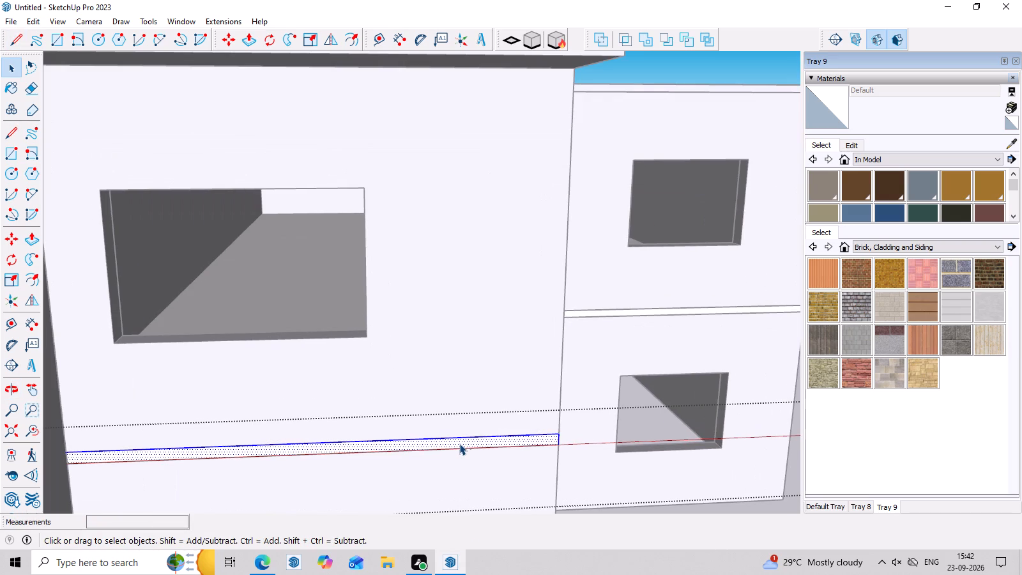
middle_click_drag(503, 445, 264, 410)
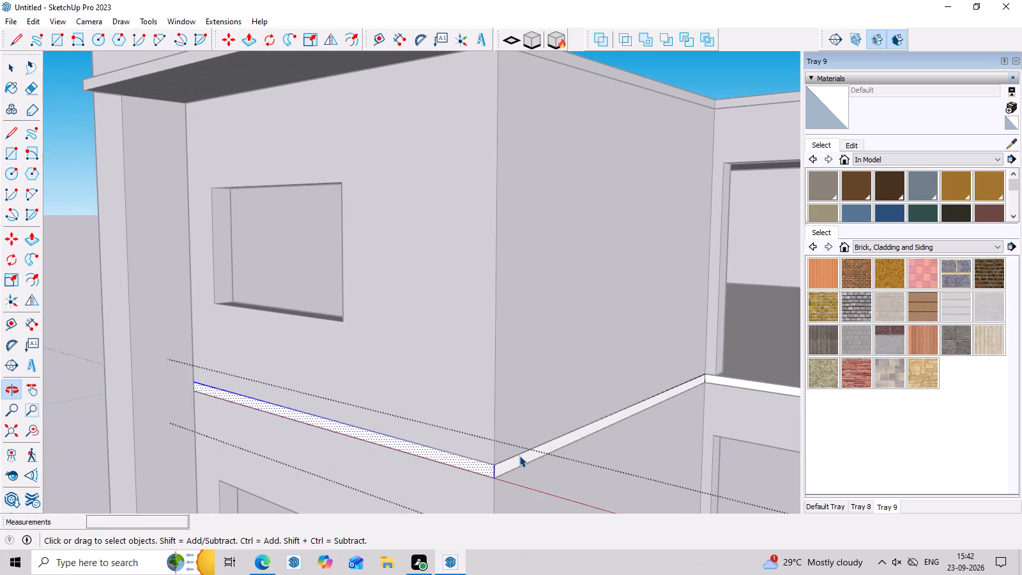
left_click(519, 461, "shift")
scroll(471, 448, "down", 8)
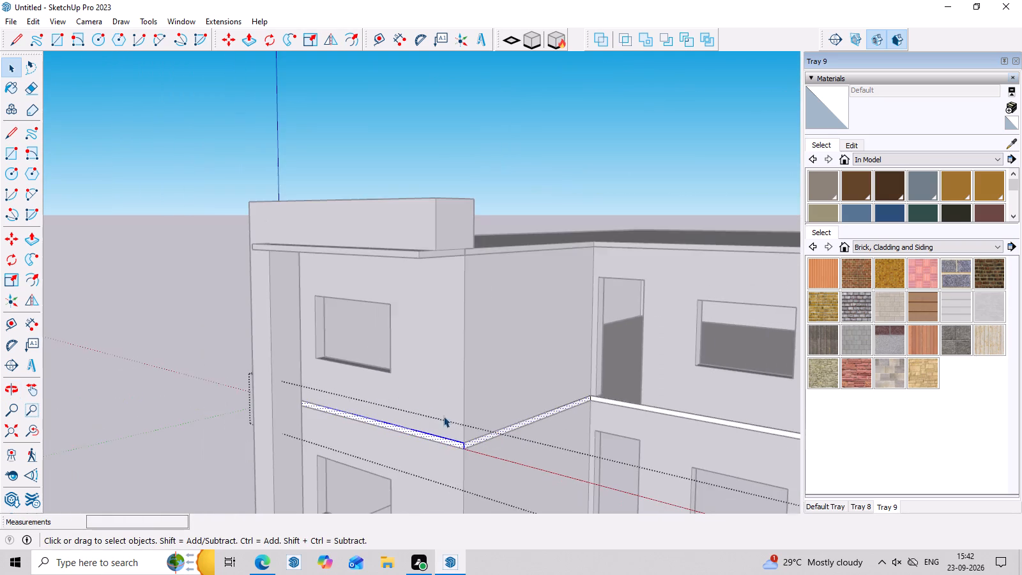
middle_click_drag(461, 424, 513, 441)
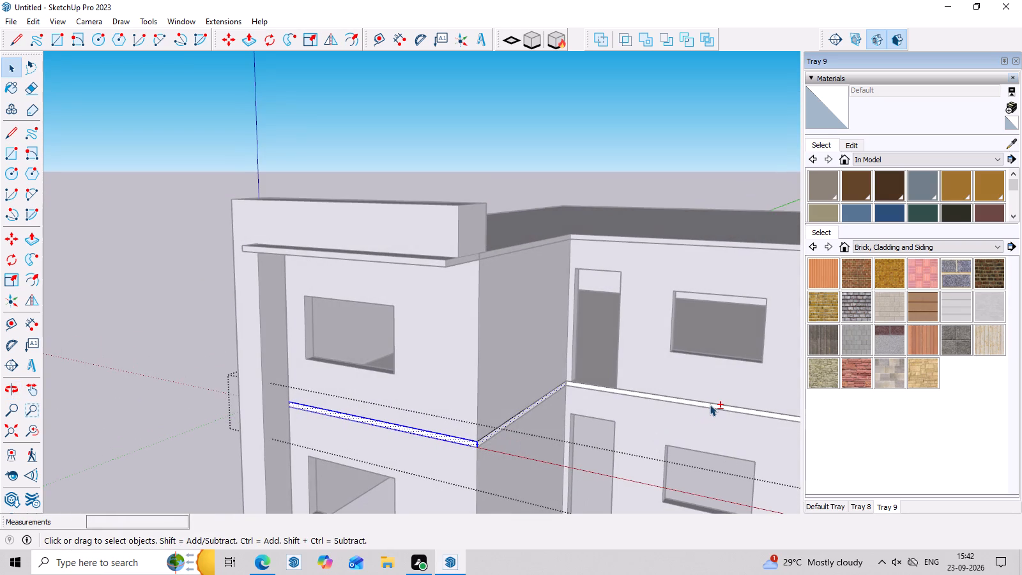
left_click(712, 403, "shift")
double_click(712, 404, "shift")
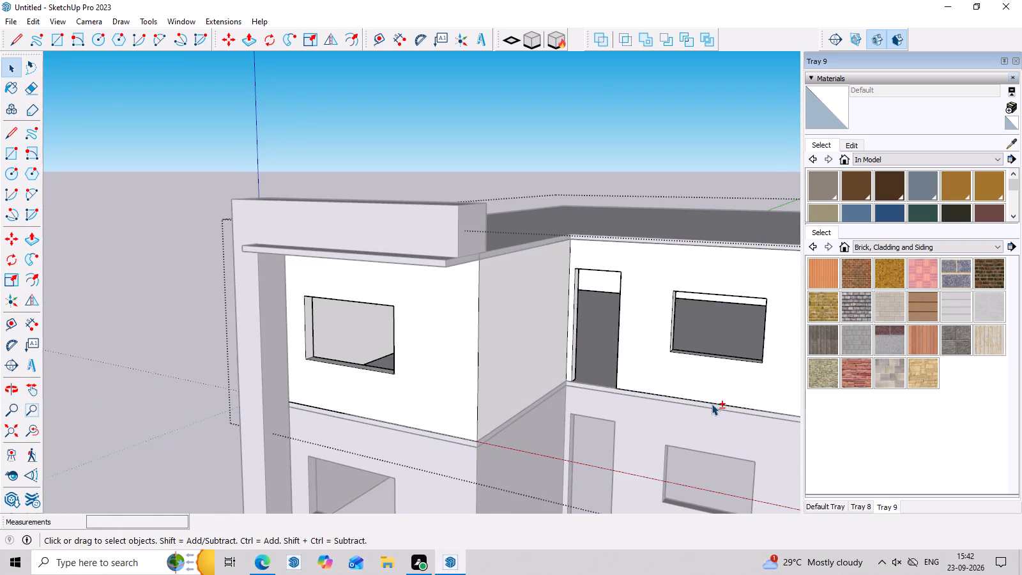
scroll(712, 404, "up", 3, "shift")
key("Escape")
Reopen the first-floor slab for editing and select all of its connected faces and edges.
scroll(266, 437, "down", 1)
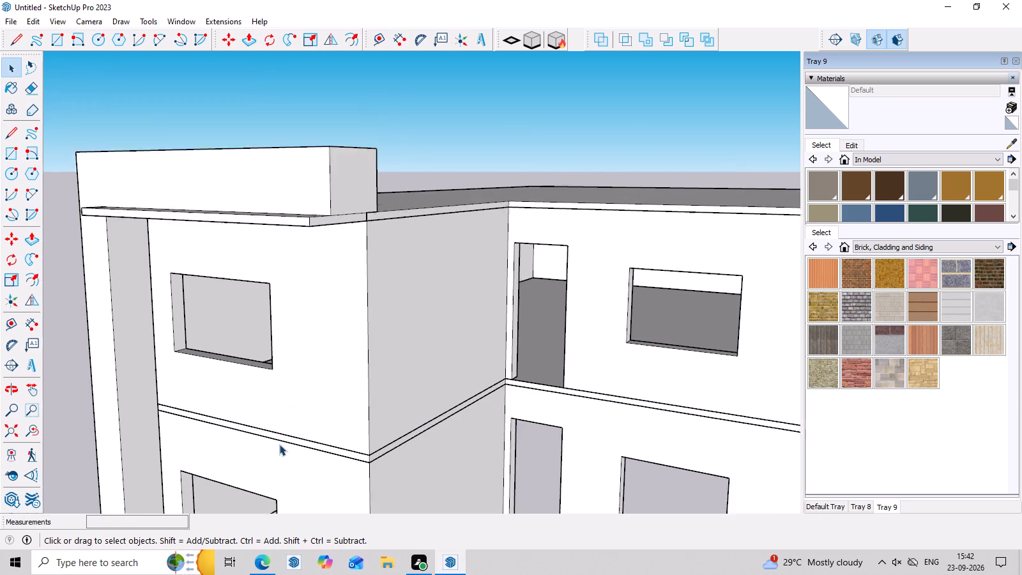
scroll(279, 444, "down", 2)
scroll(296, 447, "up", 4)
triple_click(319, 442)
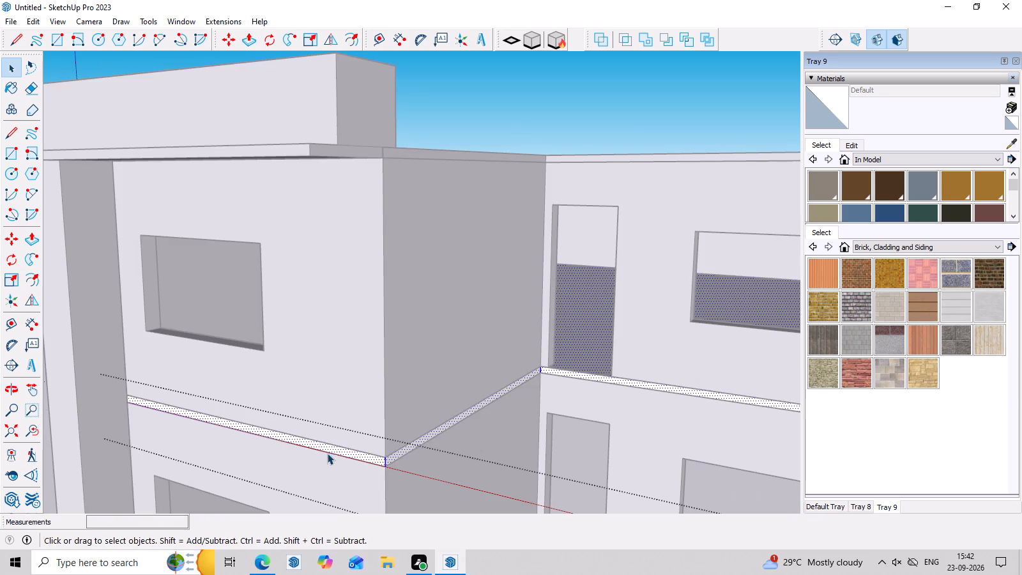
scroll(385, 418, "down", 8)
middle_click_drag(655, 473, 749, 473)
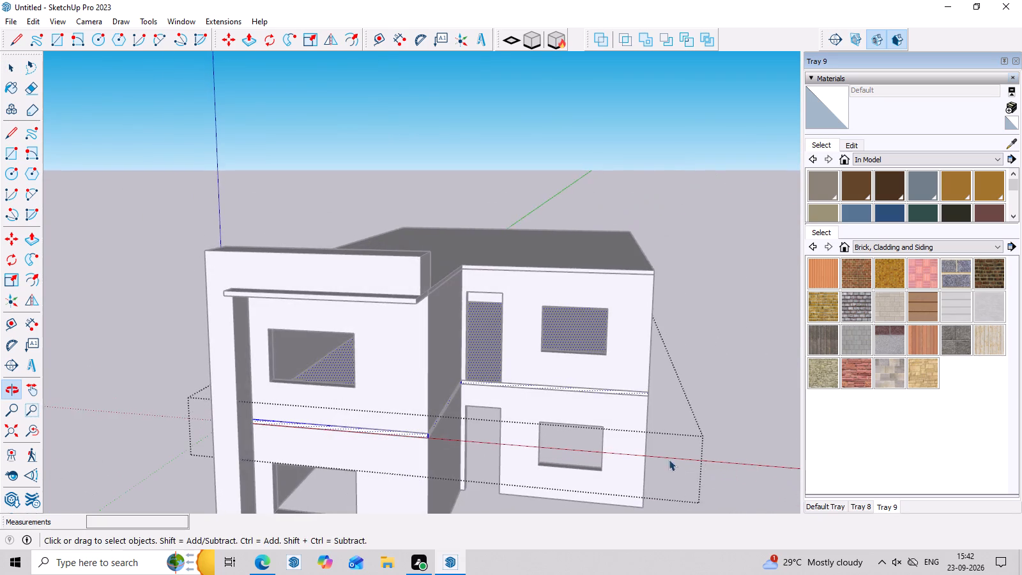
scroll(519, 427, "up", 3)
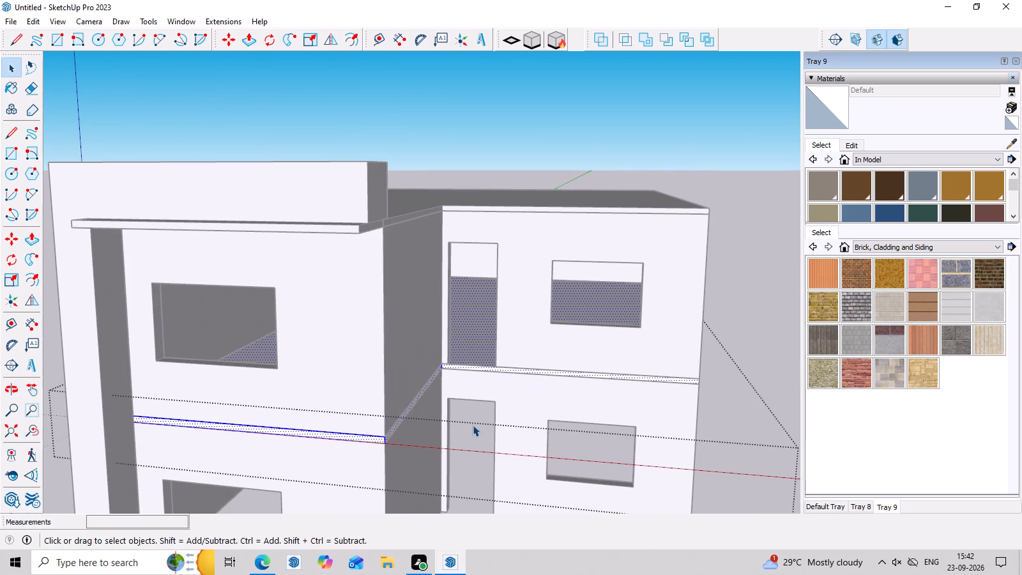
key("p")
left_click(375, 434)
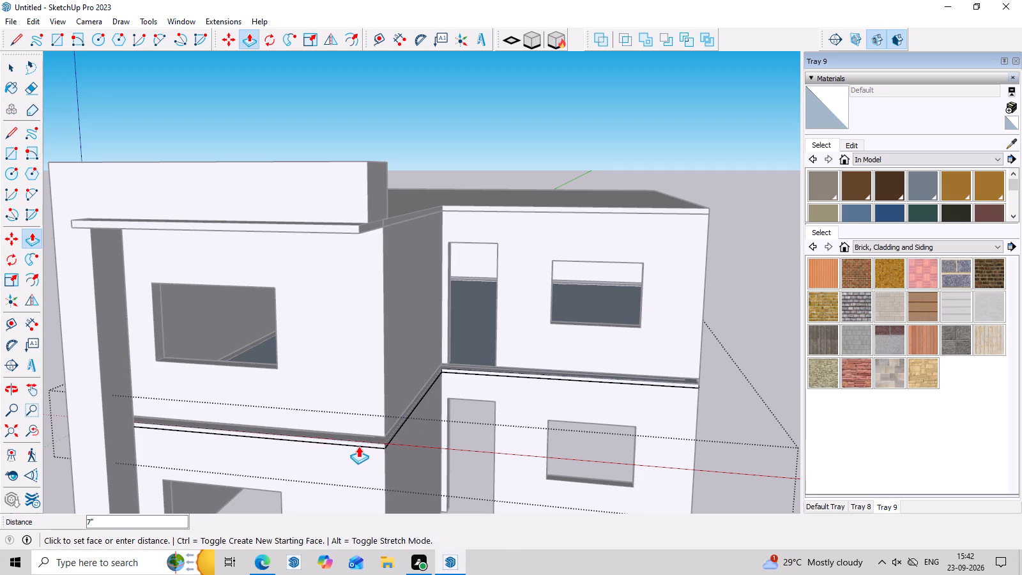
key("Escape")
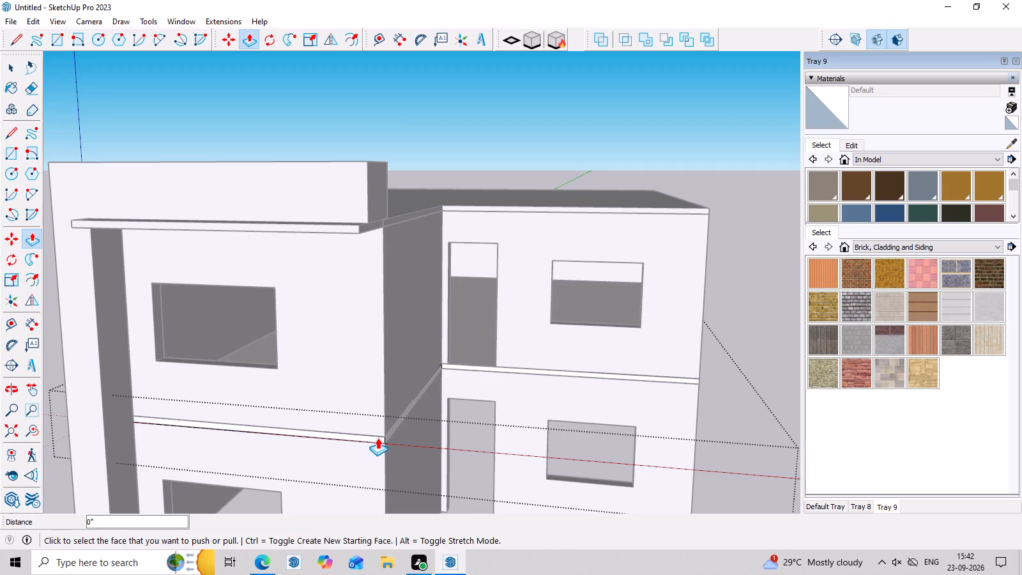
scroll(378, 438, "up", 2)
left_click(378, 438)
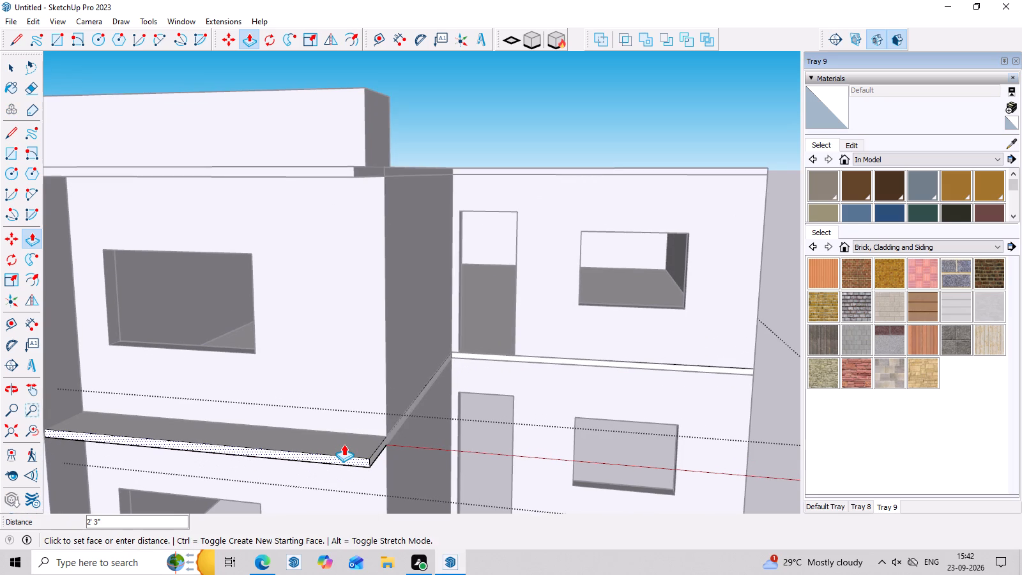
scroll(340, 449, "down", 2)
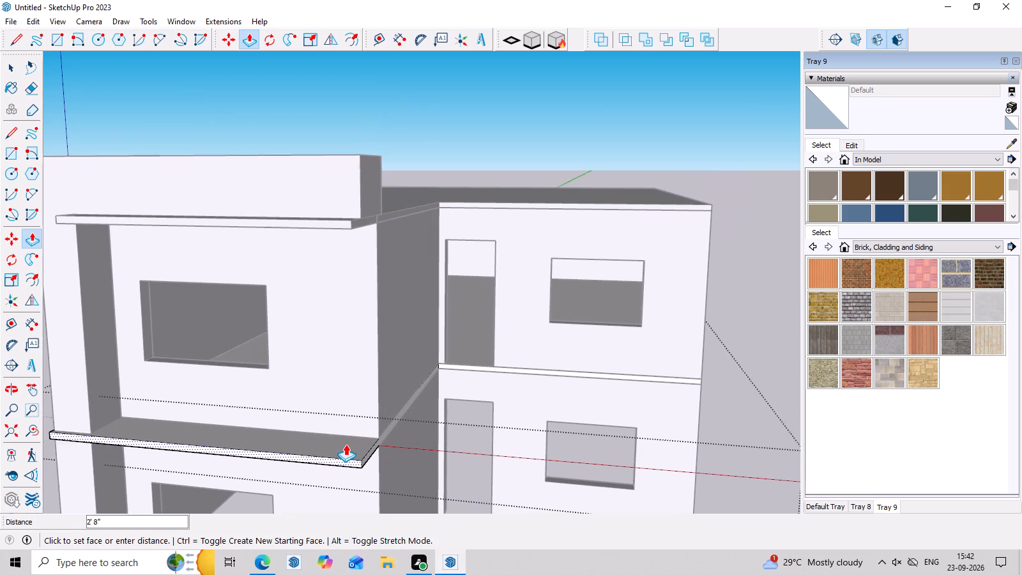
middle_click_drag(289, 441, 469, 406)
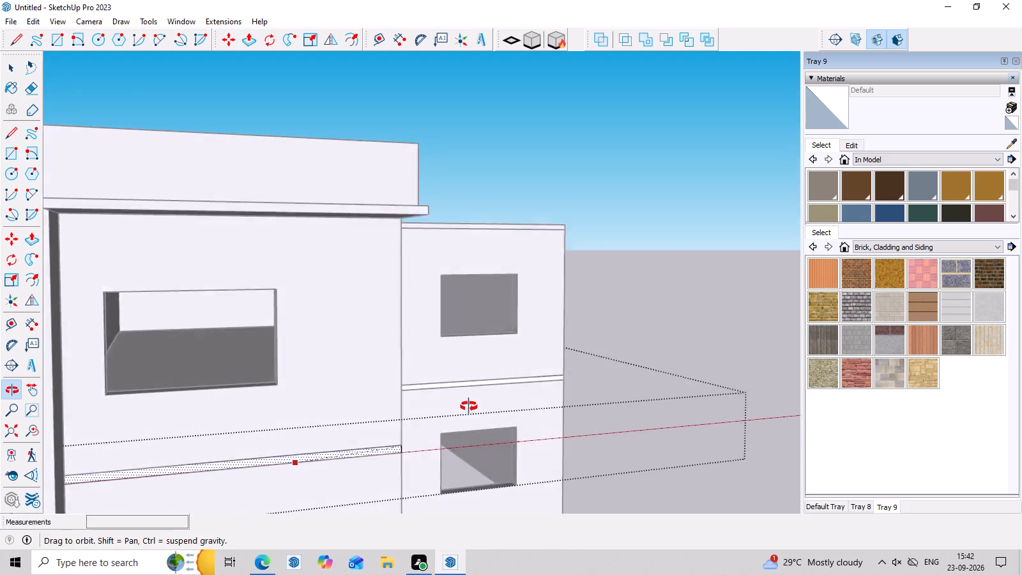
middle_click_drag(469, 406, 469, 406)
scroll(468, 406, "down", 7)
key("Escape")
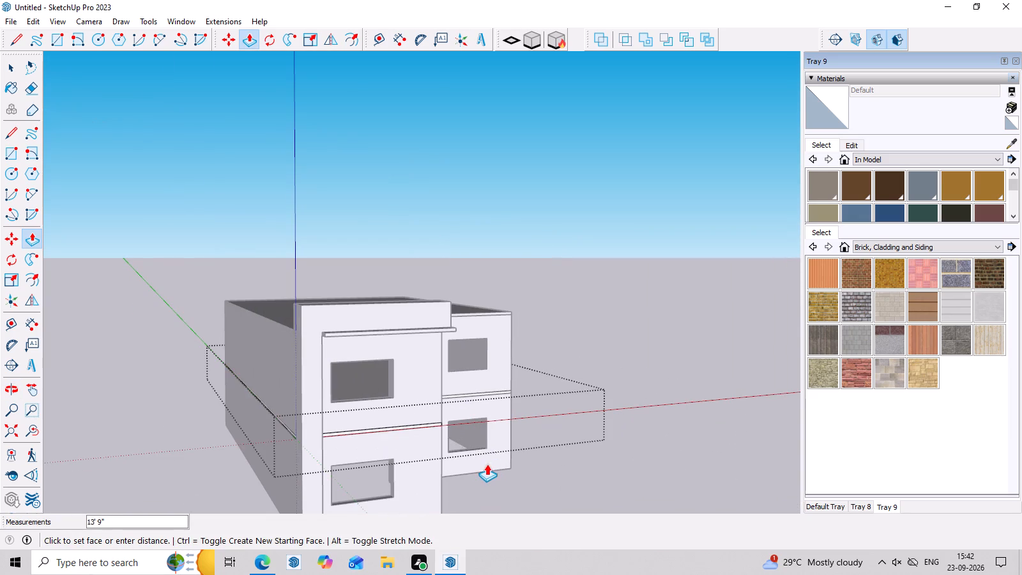
Inside the slab, trace the front edge's 4" end at the corner frame and the 13' 9" top line along the front room's side wall.
scroll(460, 457, "up", 5)
middle_click_drag(502, 457, 293, 457)
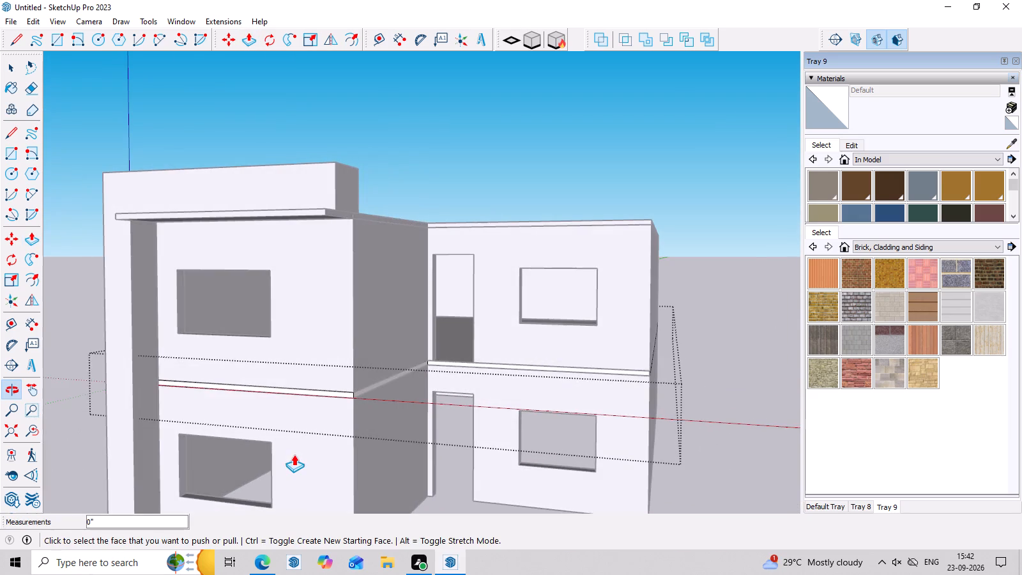
scroll(294, 437, "up", 4)
key("Escape")
key("l")
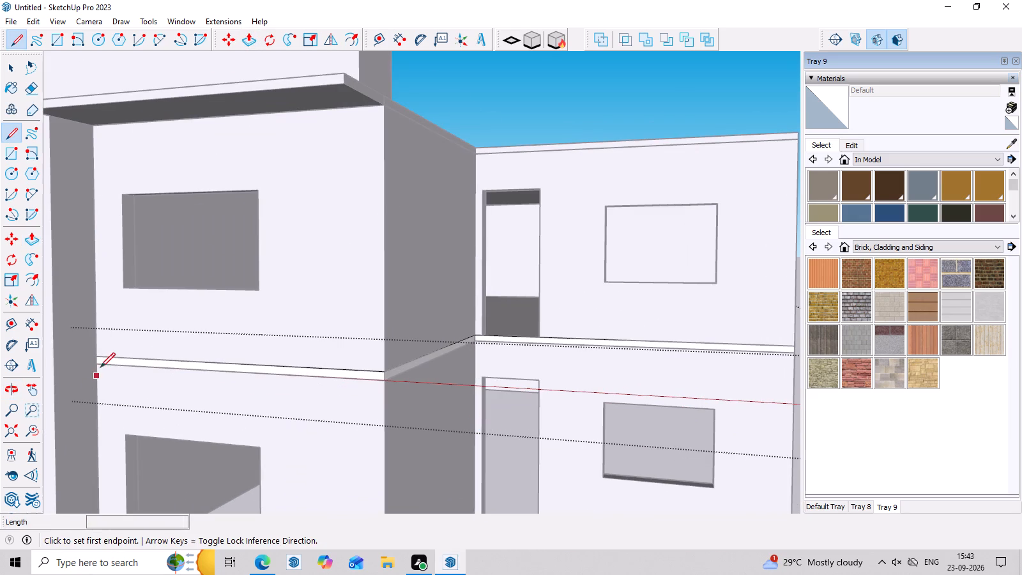
scroll(101, 365, "up", 3)
left_click(91, 365)
left_click(98, 356)
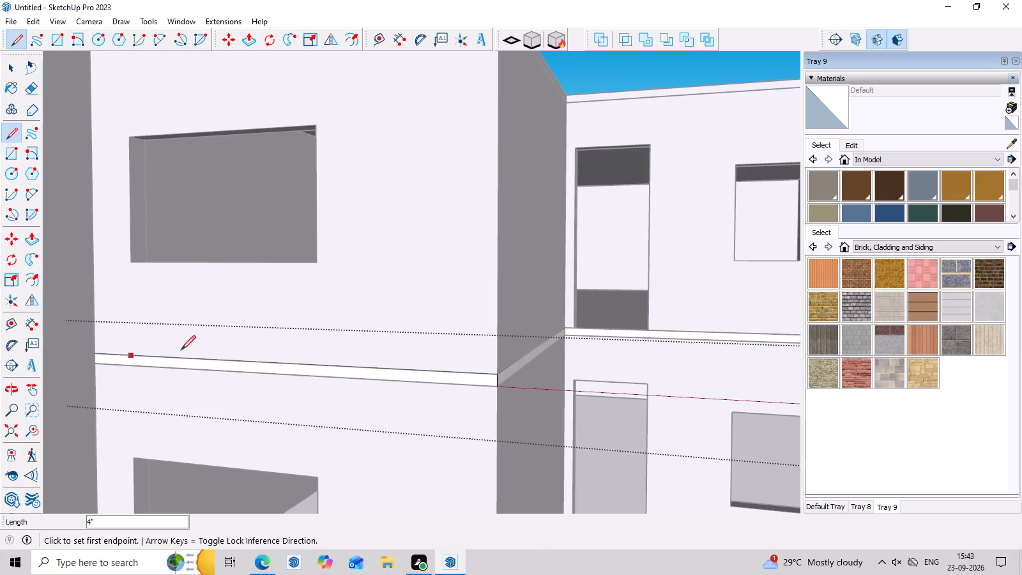
left_click(497, 378)
middle_click_drag(521, 381, 418, 388)
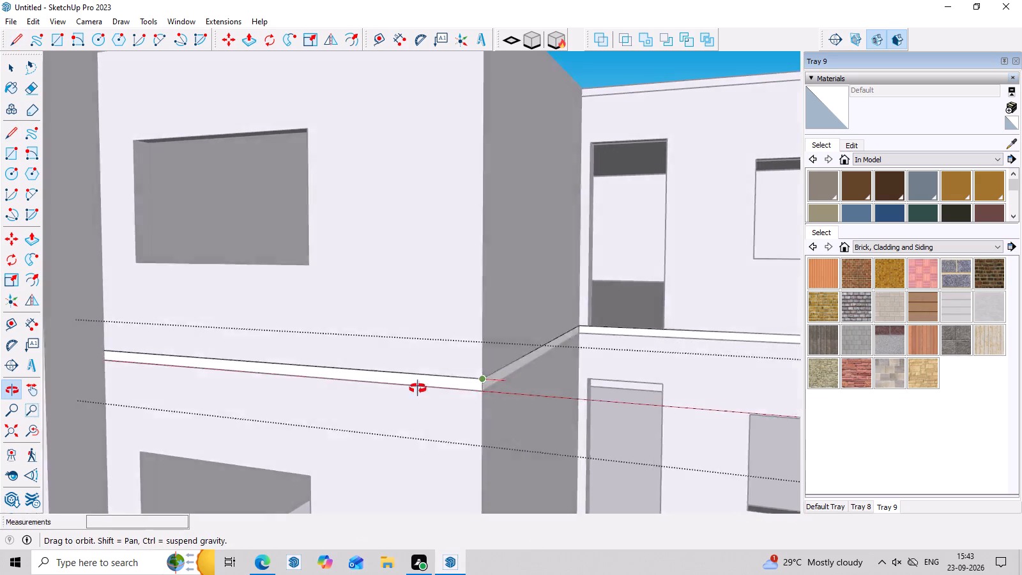
middle_click_drag(418, 388, 353, 388)
left_click(662, 338)
scroll(687, 342, "down", 2)
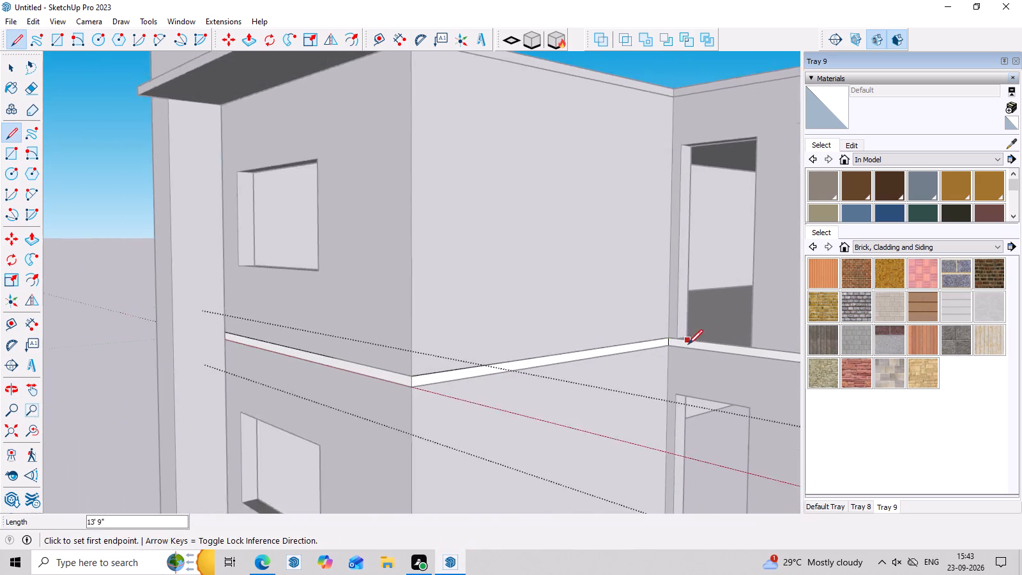
Trace the slab edge's 4" end at the recessed wing's outer corner and the 13' 9" bottom line along the front room's side wall.
scroll(688, 344, "down", 9)
middle_click_drag(577, 351, 643, 379)
scroll(643, 319, "down", 7)
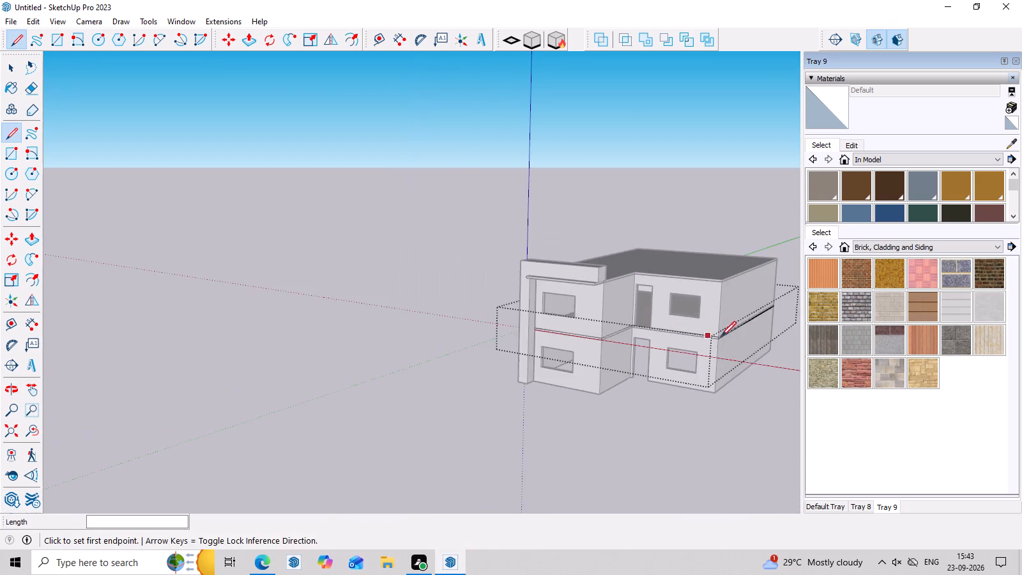
scroll(731, 341, "up", 20)
scroll(731, 341, "up", 4)
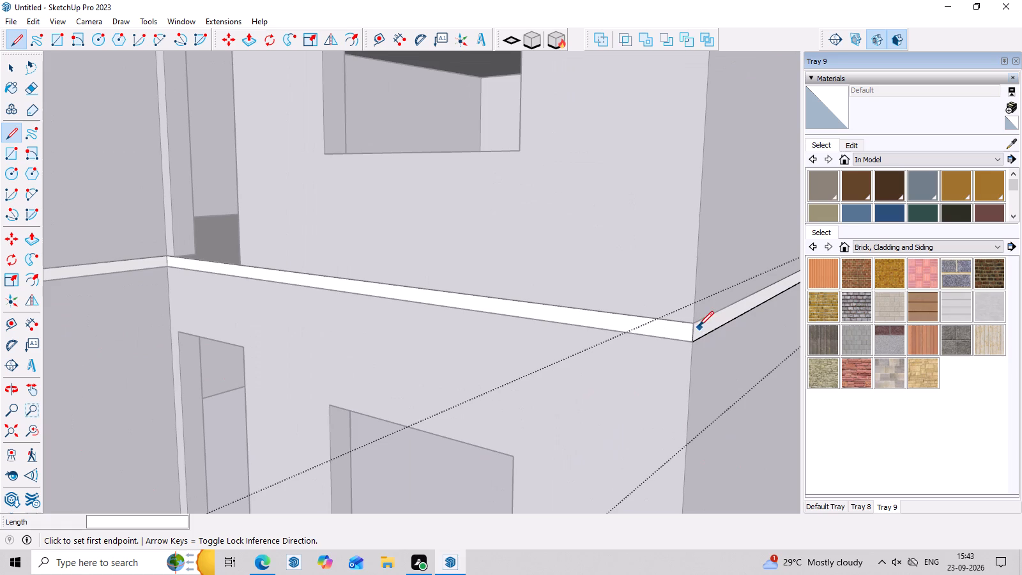
left_click(693, 323)
left_click(693, 342)
left_click(167, 268)
scroll(164, 268, "down", 6)
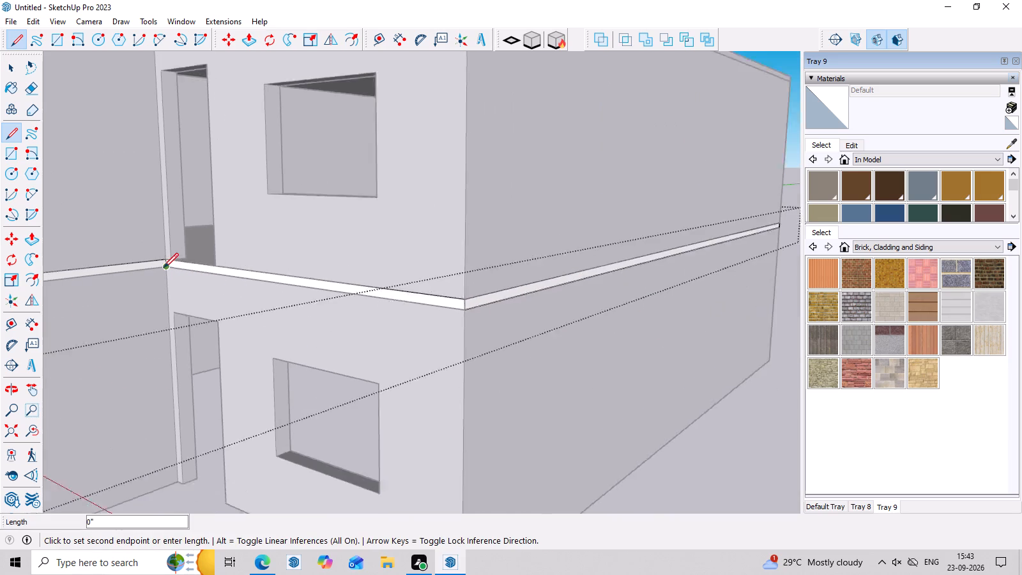
scroll(164, 268, "down", 14)
scroll(102, 282, "up", 4)
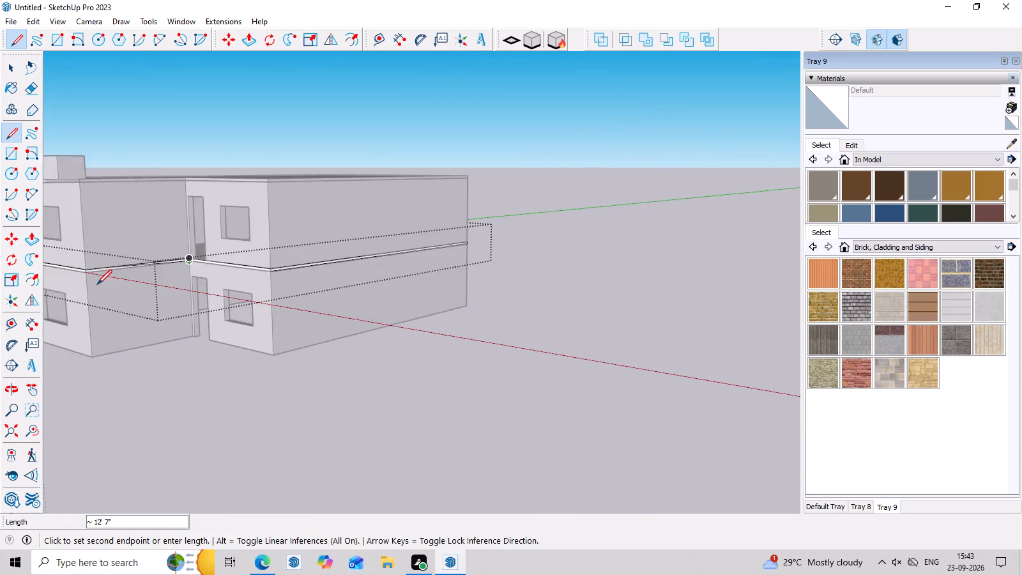
scroll(97, 284, "up", 17)
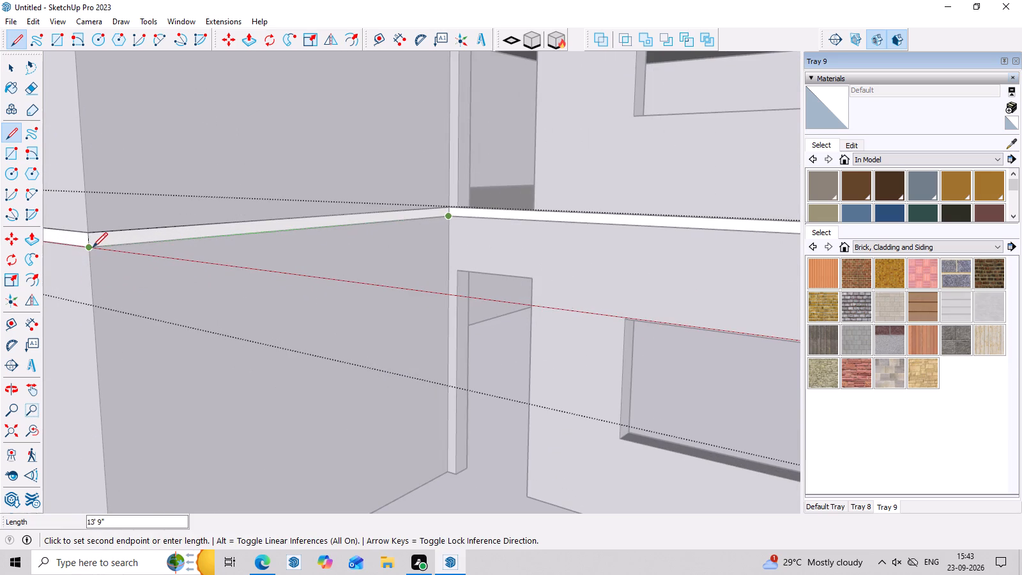
left_click(90, 247)
Redraw the 4" vertical line closing the slab's front edge face at the corner frame.
scroll(88, 247, "down", 19)
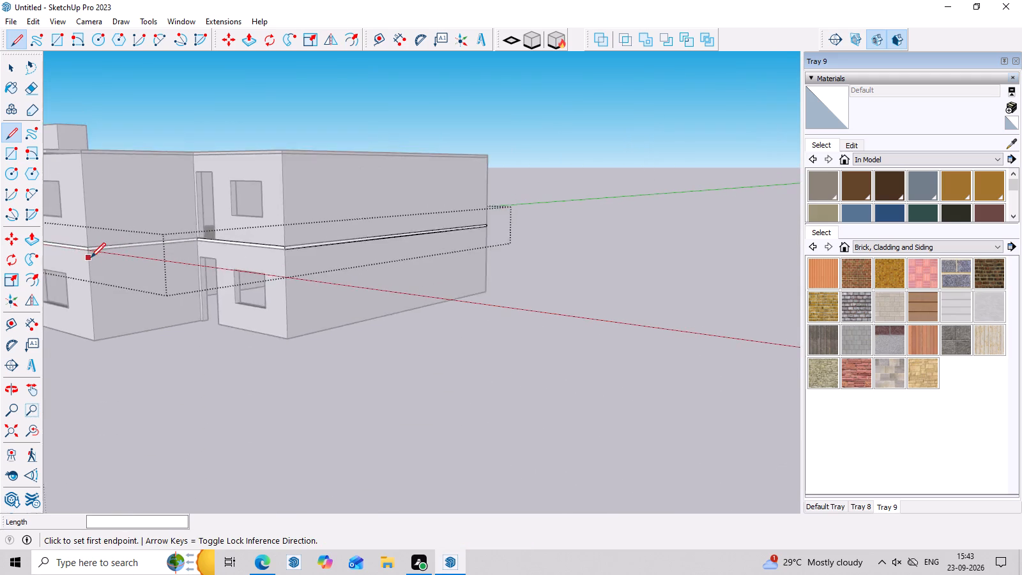
scroll(91, 257, "down", 7)
scroll(91, 257, "up", 9)
scroll(58, 252, "down", 9)
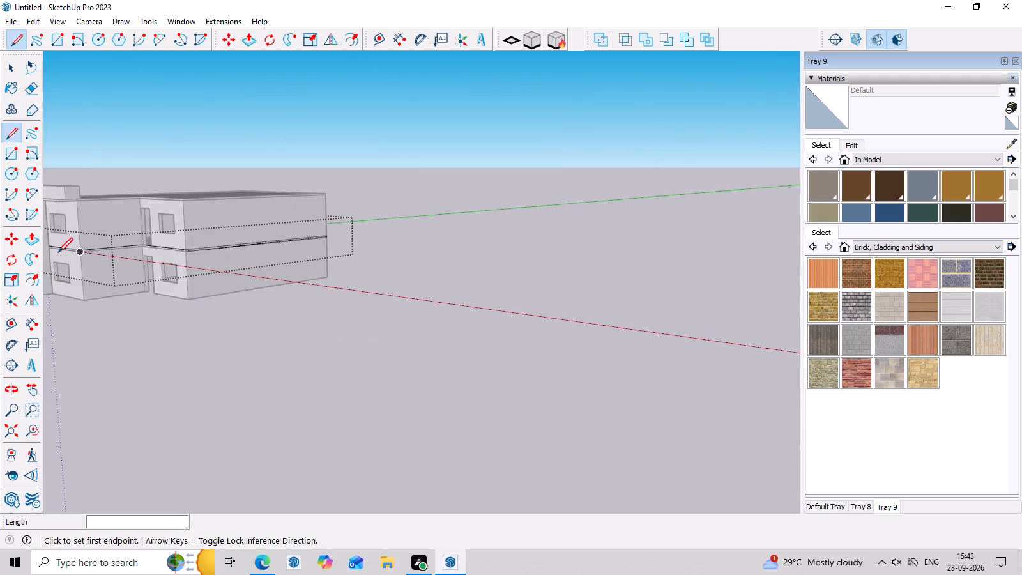
scroll(45, 252, "up", 20)
scroll(45, 252, "up", 6)
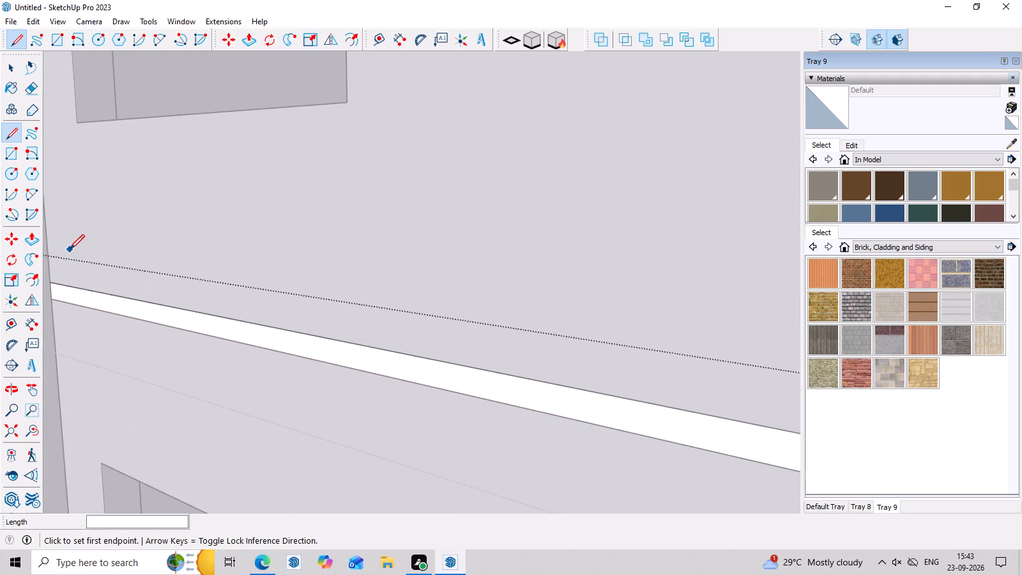
left_click(52, 298)
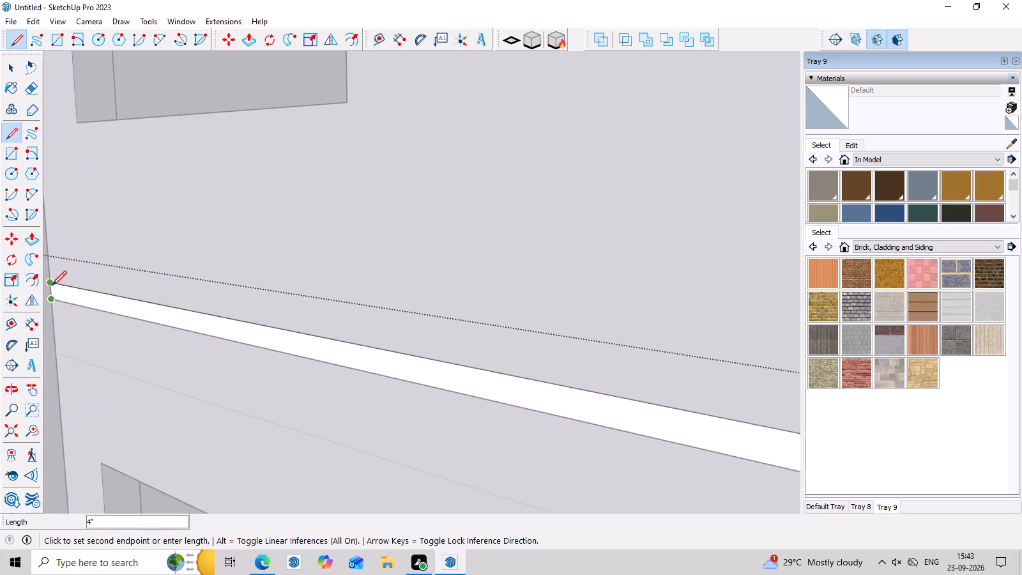
left_click(52, 286)
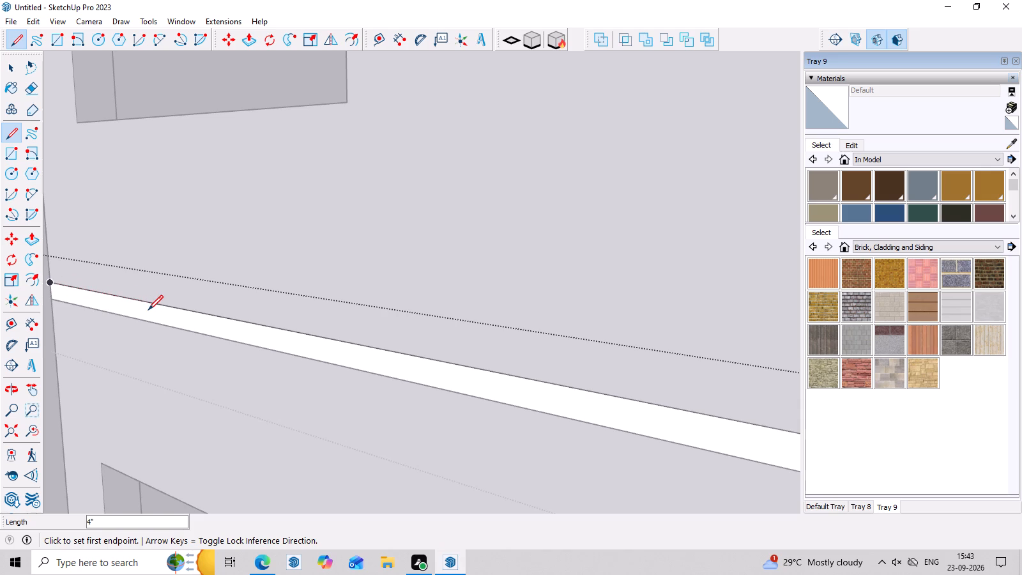
Extrude the slab's front edge face 2' 4" outward from the front room's window wall.
key("p")
left_click(171, 319)
scroll(144, 333, "down", 2)
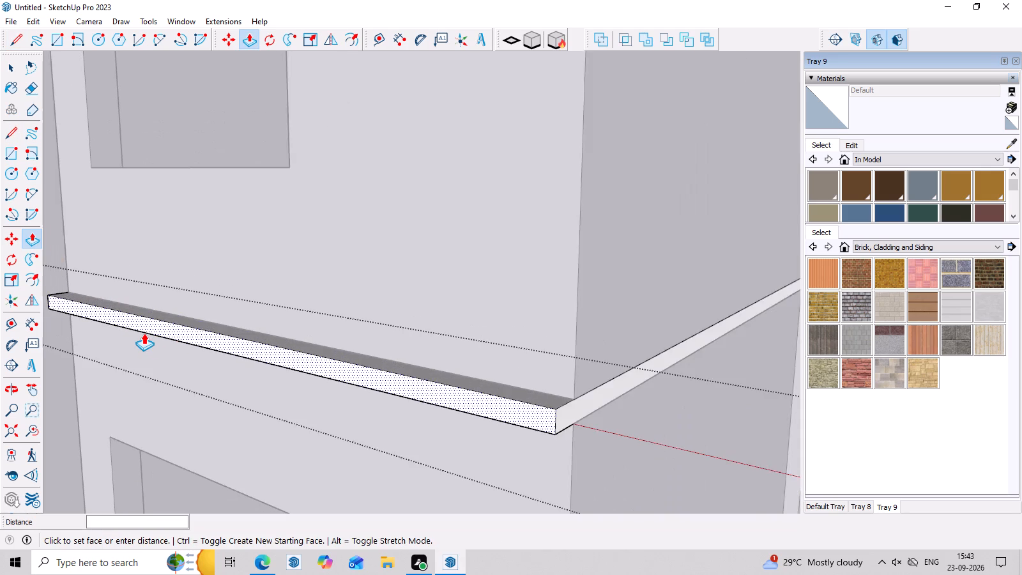
scroll(144, 333, "down", 7)
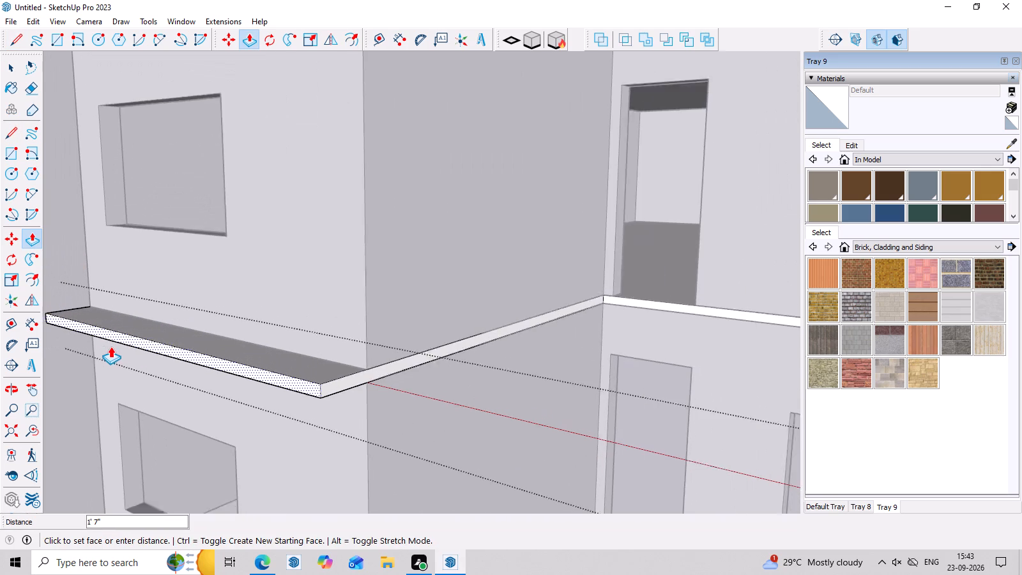
scroll(111, 346, "down", 5)
left_click(66, 330)
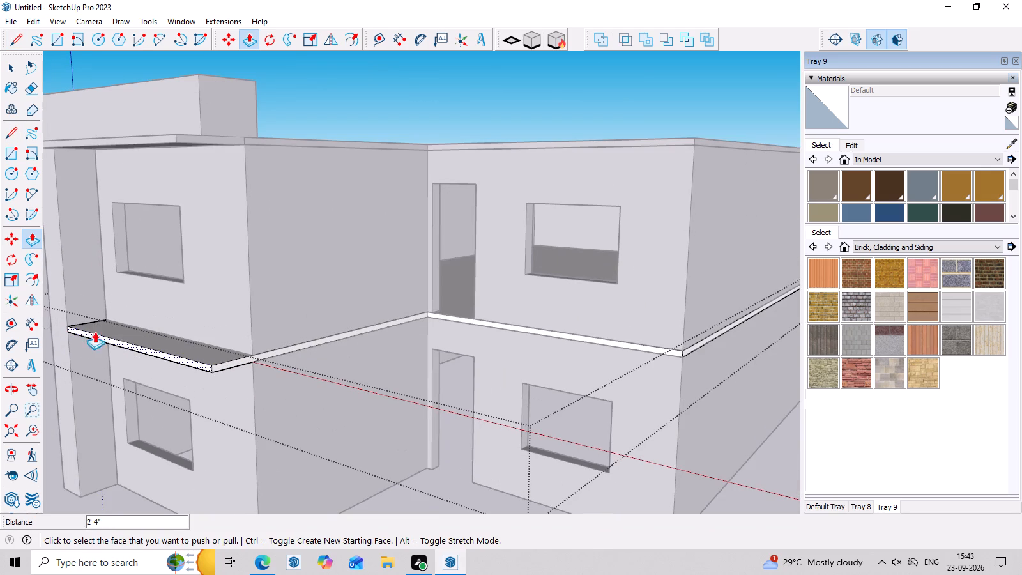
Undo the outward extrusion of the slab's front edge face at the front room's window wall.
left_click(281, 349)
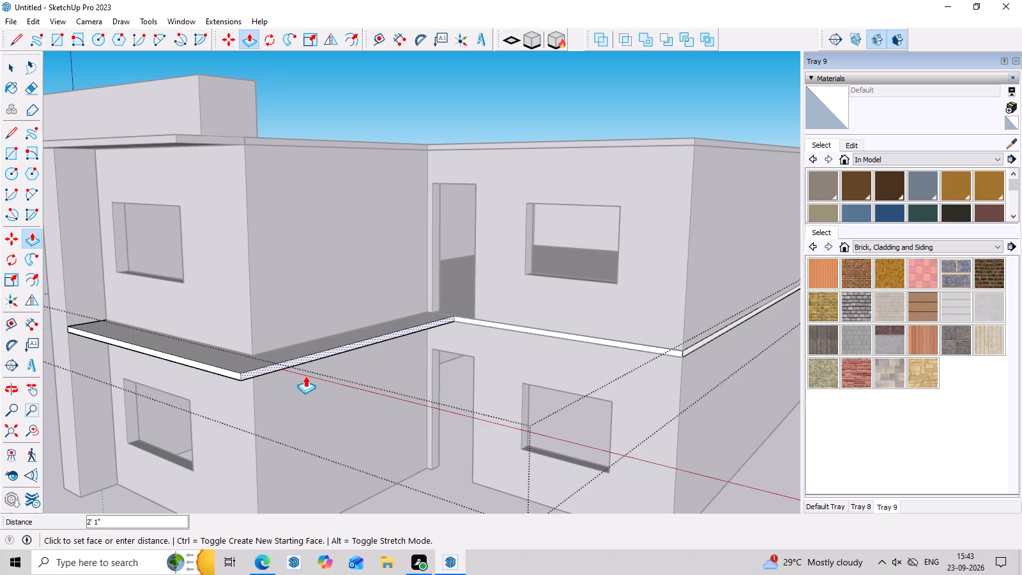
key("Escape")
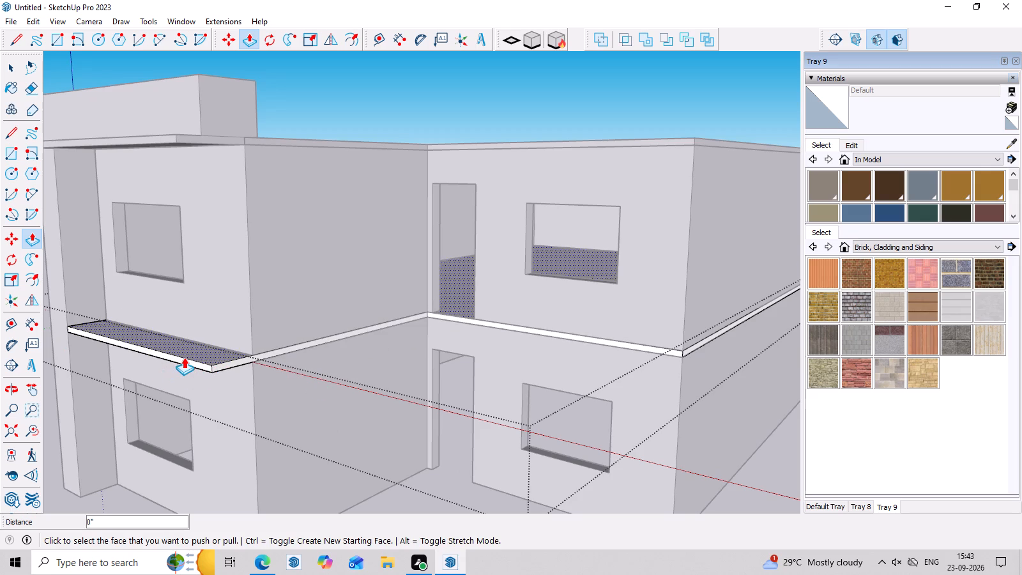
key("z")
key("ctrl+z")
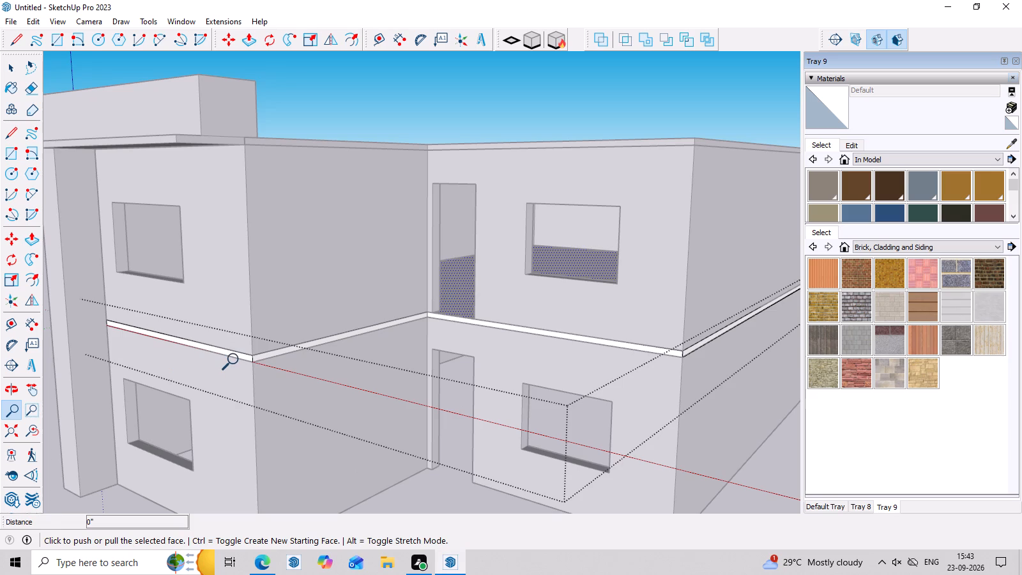
Extrude the slab's front edge face 2' 4" outward from the front room's window wall, level with the corner frame.
key("p")
scroll(247, 356, "up", 4)
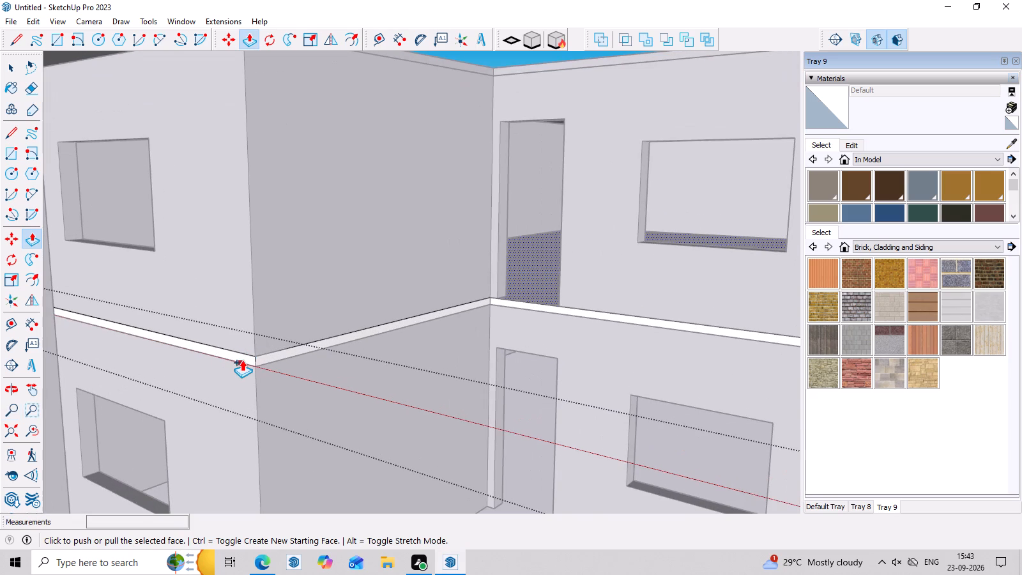
key("space")
scroll(247, 357, "up", 1)
left_click(247, 357)
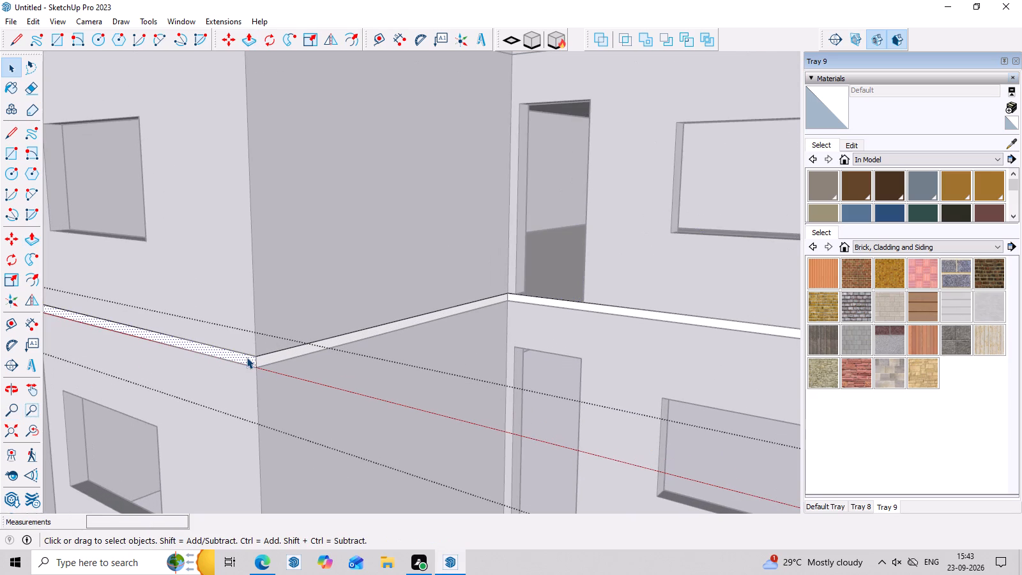
key("p")
left_click(247, 357)
scroll(220, 365, "down", 7)
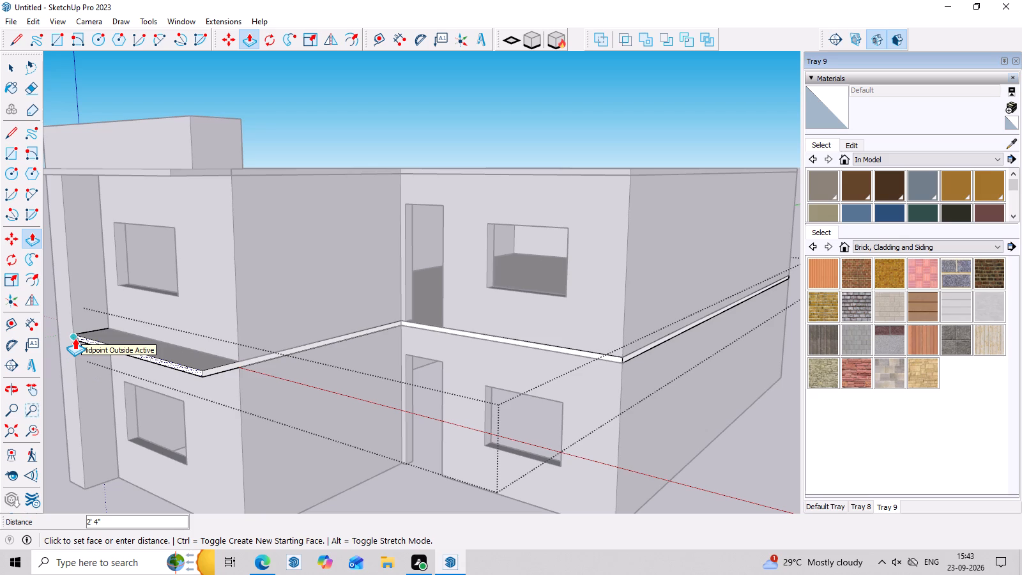
left_click(75, 338)
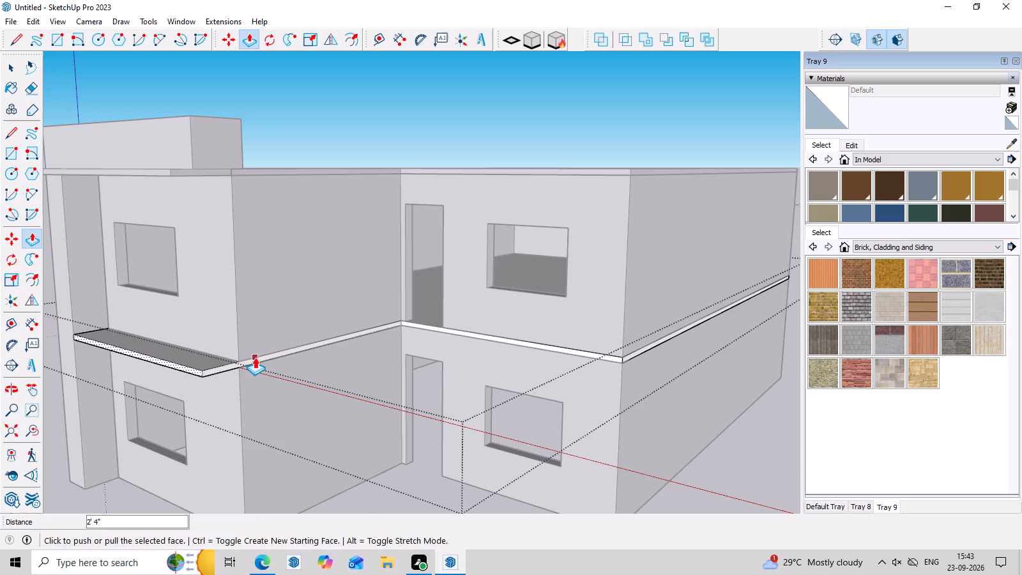
Select the slab's side edge face running along the front room's side wall to the recessed wing.
scroll(254, 357, "up", 3)
key("space")
key("space")
left_click(253, 362)
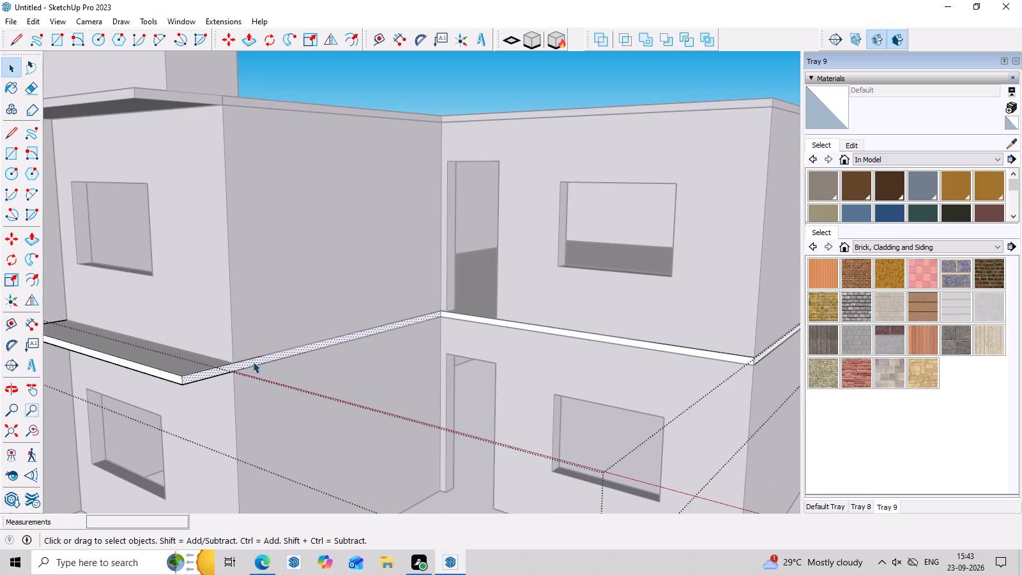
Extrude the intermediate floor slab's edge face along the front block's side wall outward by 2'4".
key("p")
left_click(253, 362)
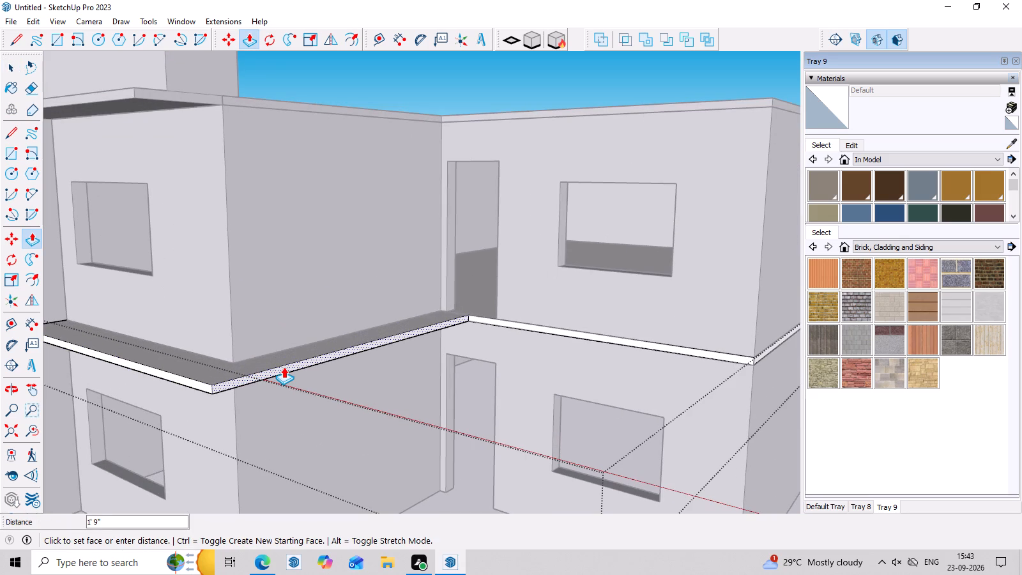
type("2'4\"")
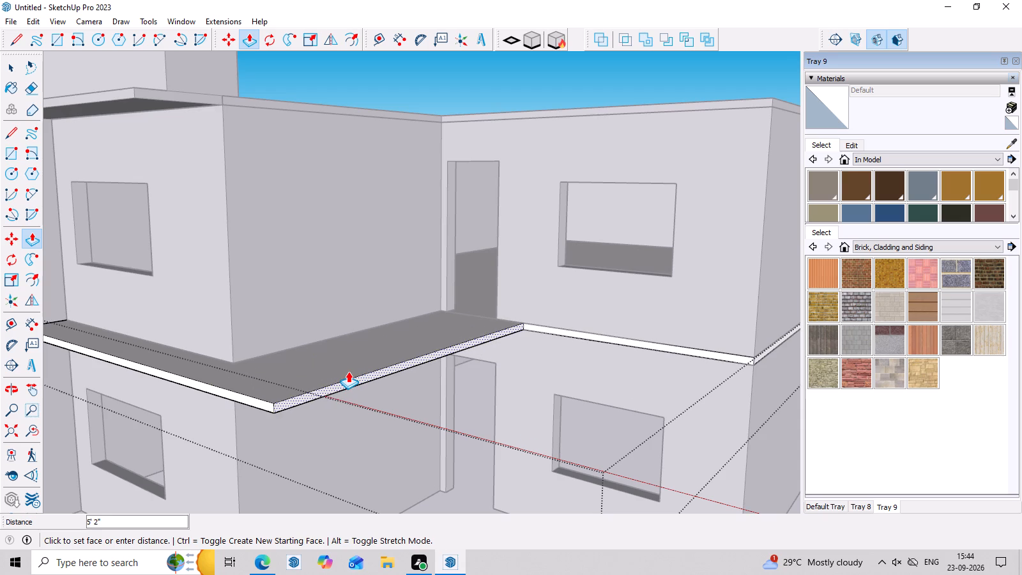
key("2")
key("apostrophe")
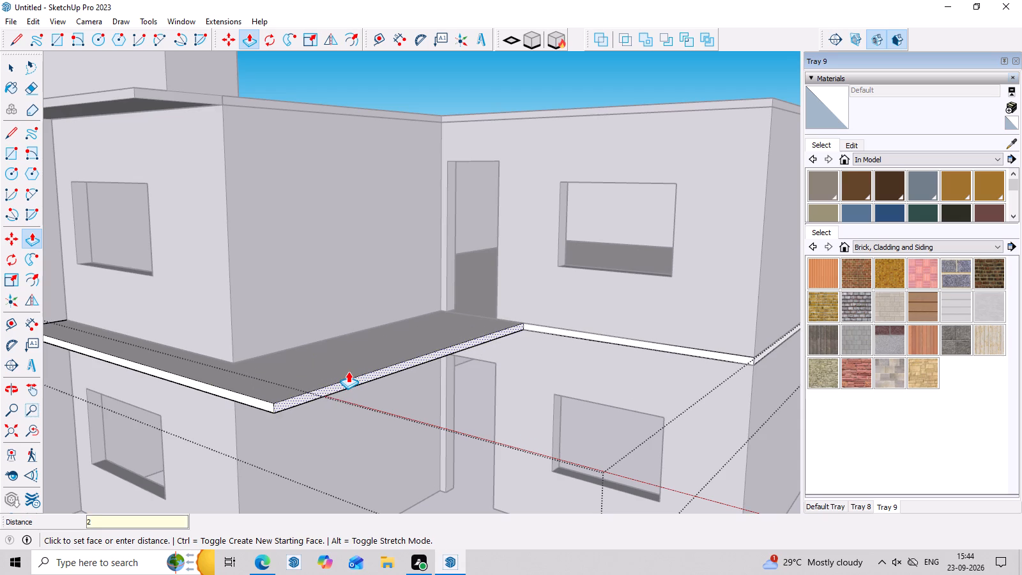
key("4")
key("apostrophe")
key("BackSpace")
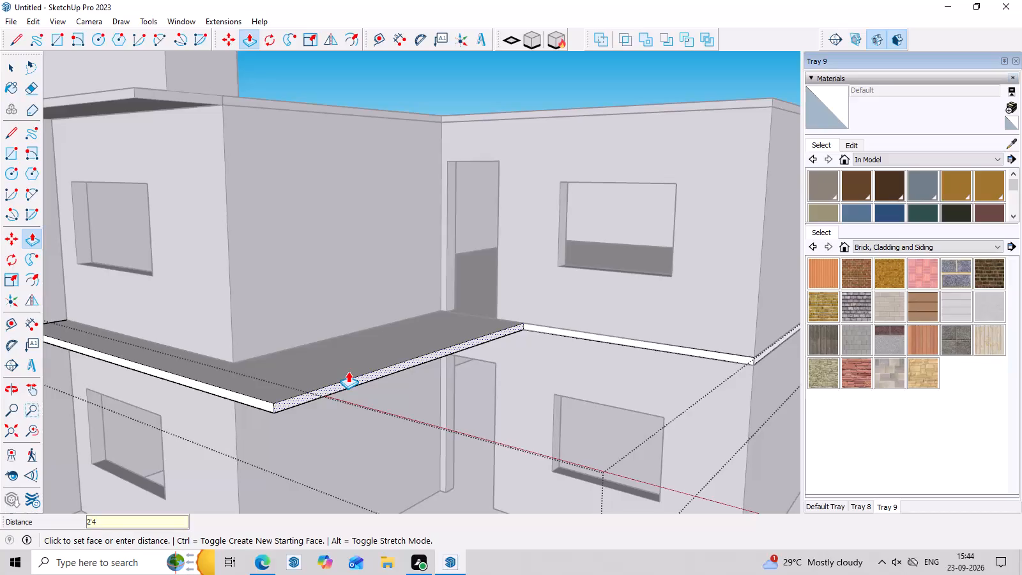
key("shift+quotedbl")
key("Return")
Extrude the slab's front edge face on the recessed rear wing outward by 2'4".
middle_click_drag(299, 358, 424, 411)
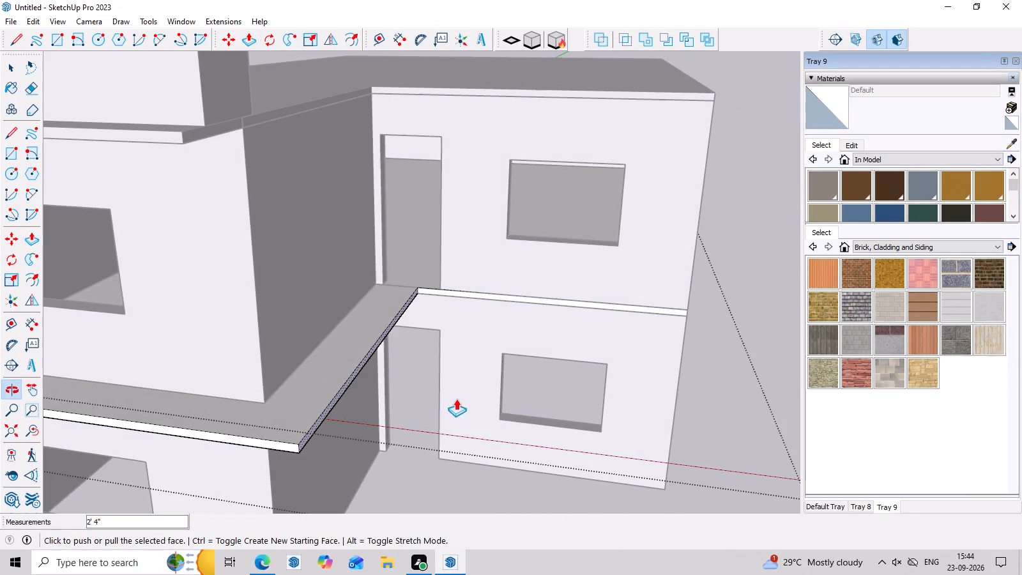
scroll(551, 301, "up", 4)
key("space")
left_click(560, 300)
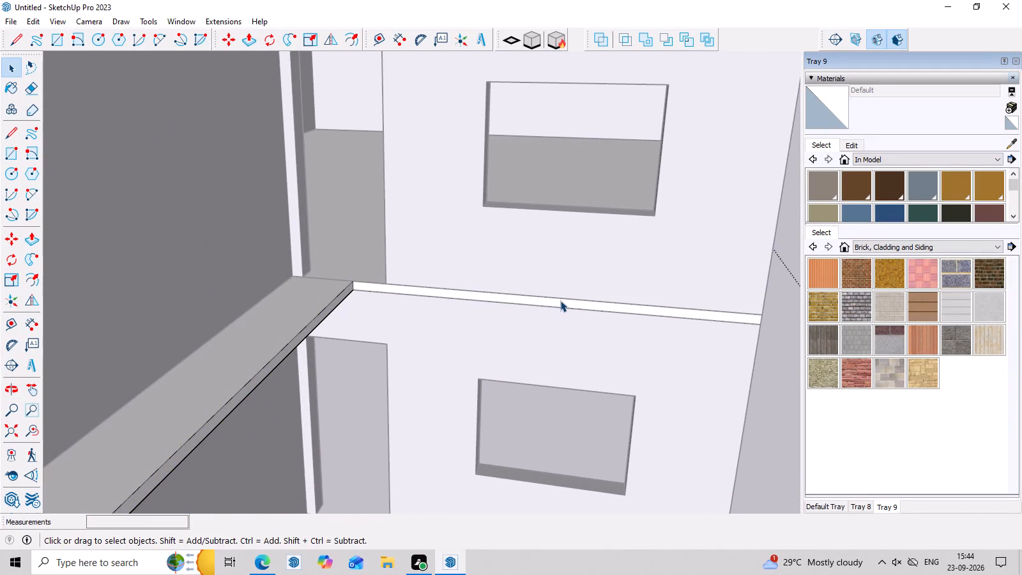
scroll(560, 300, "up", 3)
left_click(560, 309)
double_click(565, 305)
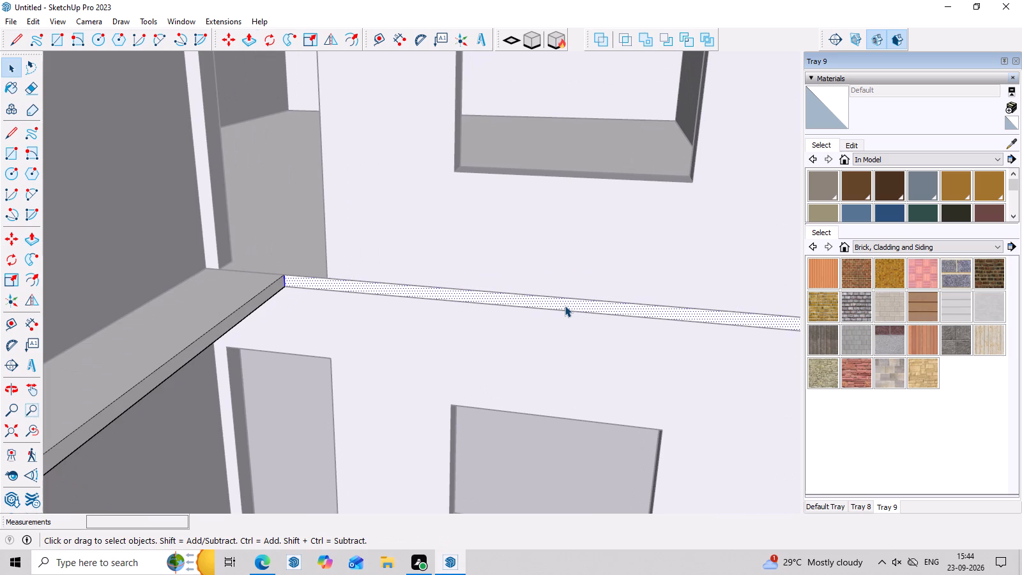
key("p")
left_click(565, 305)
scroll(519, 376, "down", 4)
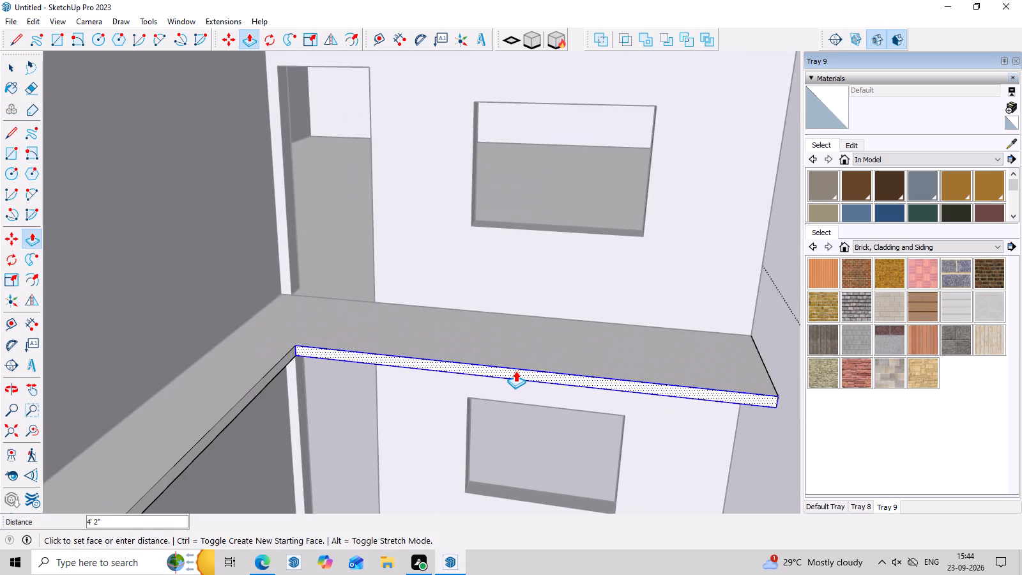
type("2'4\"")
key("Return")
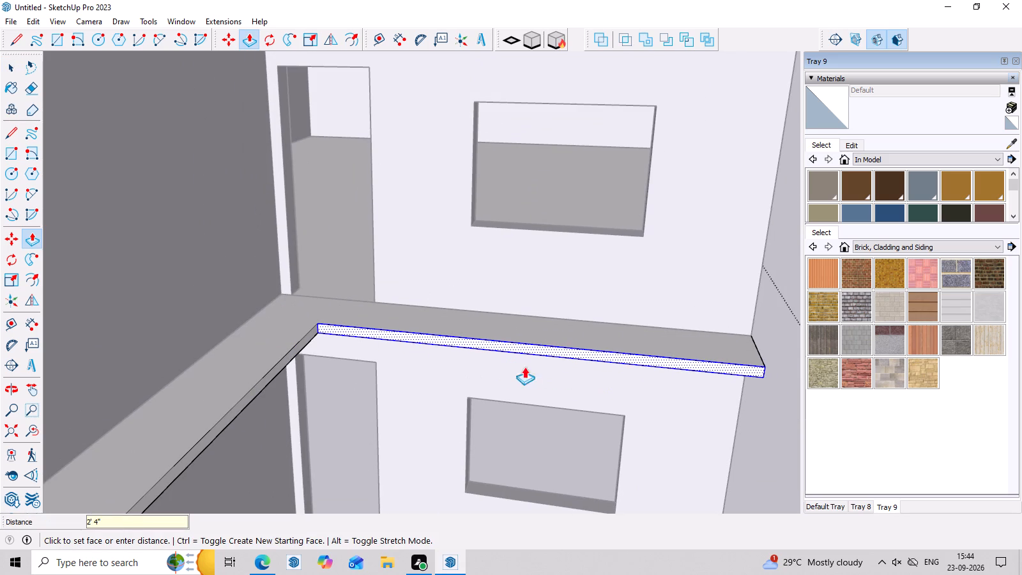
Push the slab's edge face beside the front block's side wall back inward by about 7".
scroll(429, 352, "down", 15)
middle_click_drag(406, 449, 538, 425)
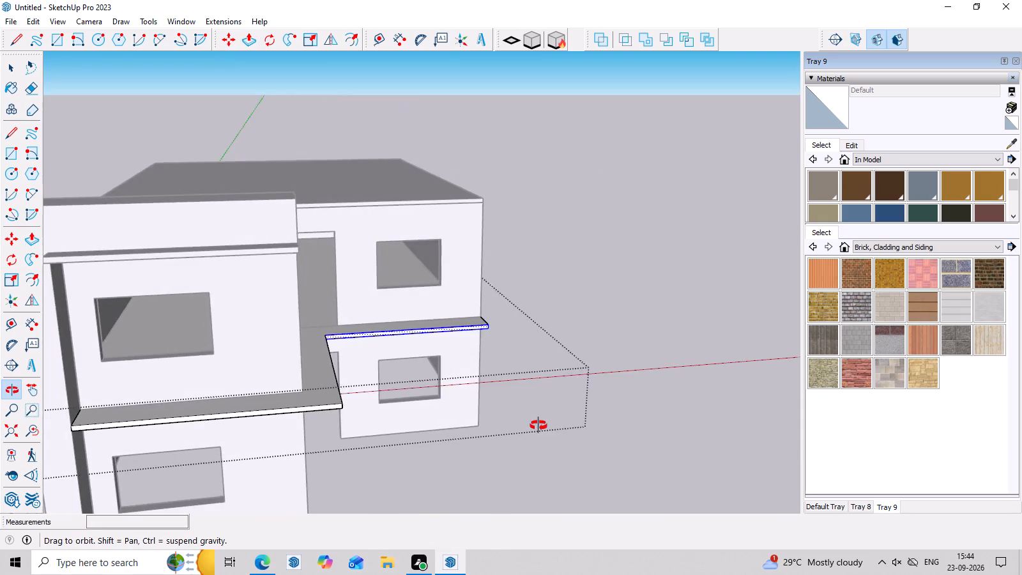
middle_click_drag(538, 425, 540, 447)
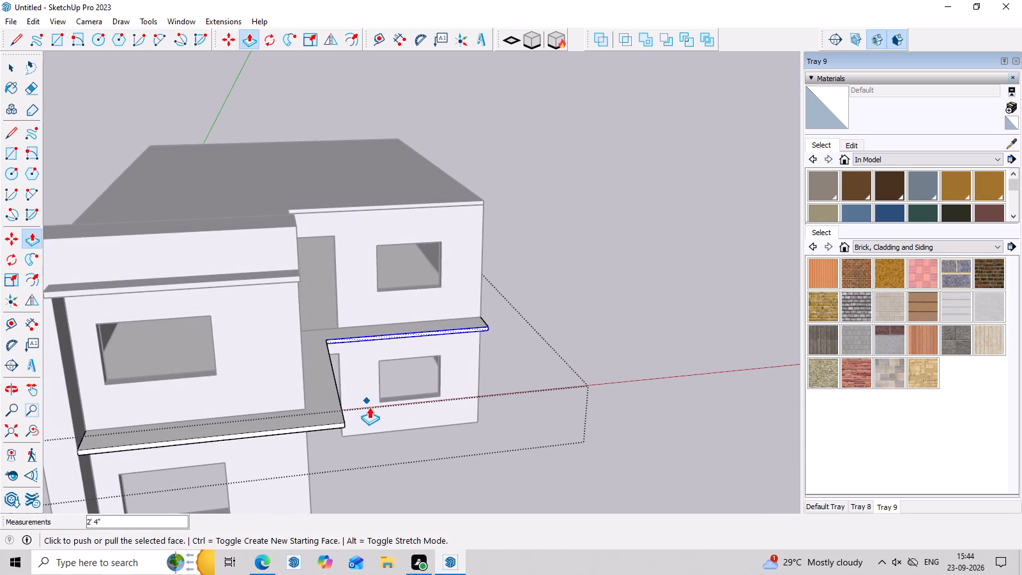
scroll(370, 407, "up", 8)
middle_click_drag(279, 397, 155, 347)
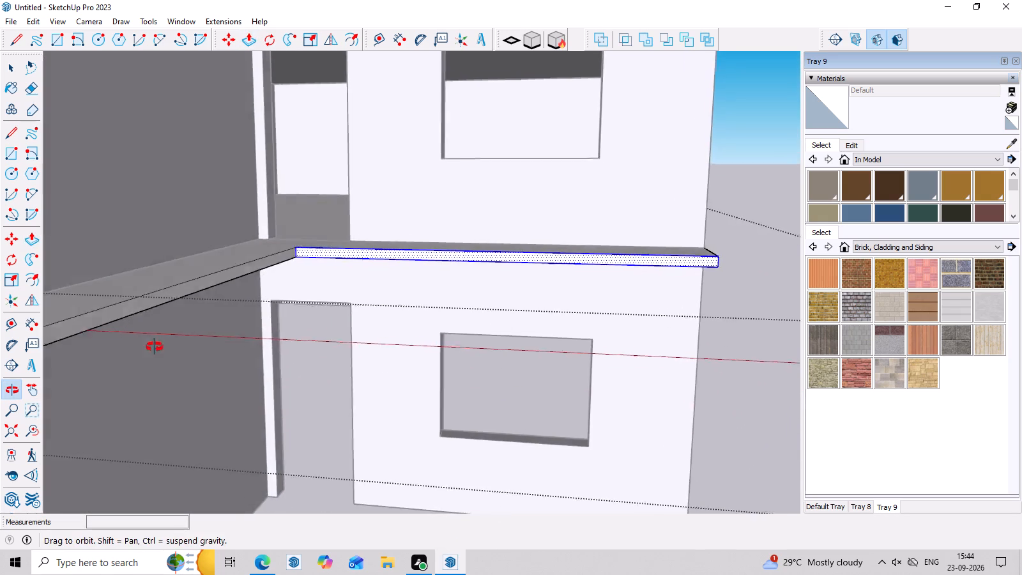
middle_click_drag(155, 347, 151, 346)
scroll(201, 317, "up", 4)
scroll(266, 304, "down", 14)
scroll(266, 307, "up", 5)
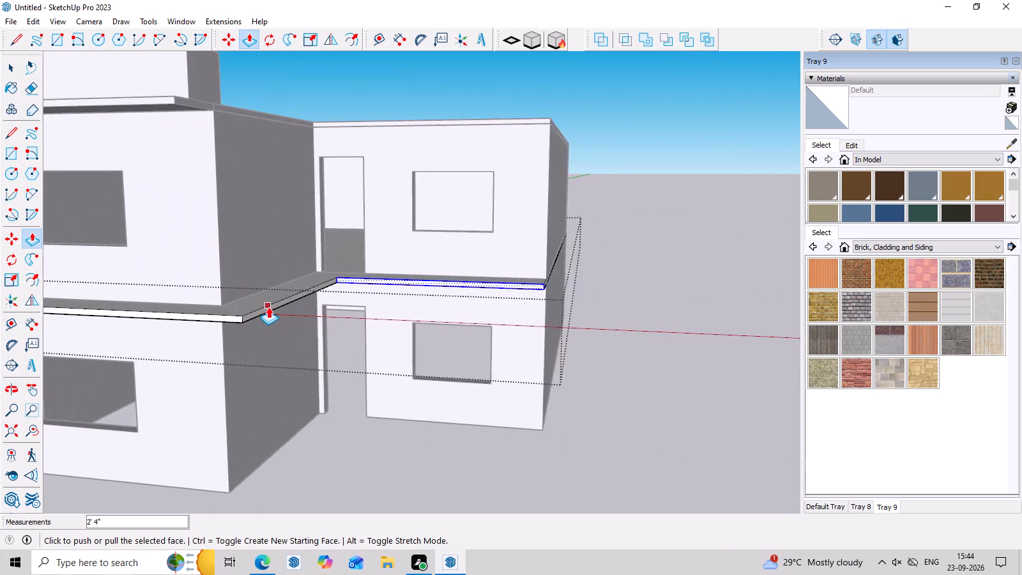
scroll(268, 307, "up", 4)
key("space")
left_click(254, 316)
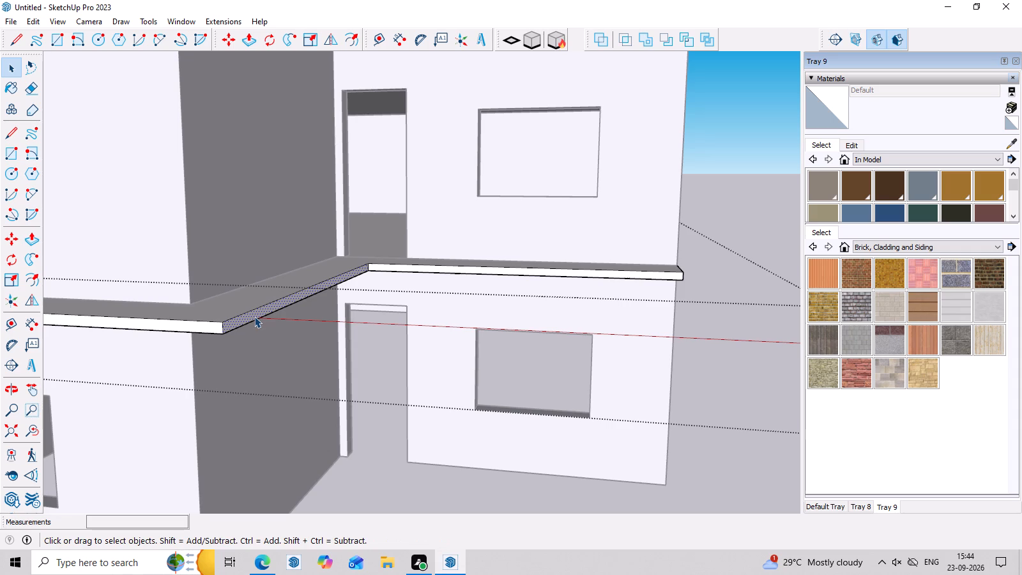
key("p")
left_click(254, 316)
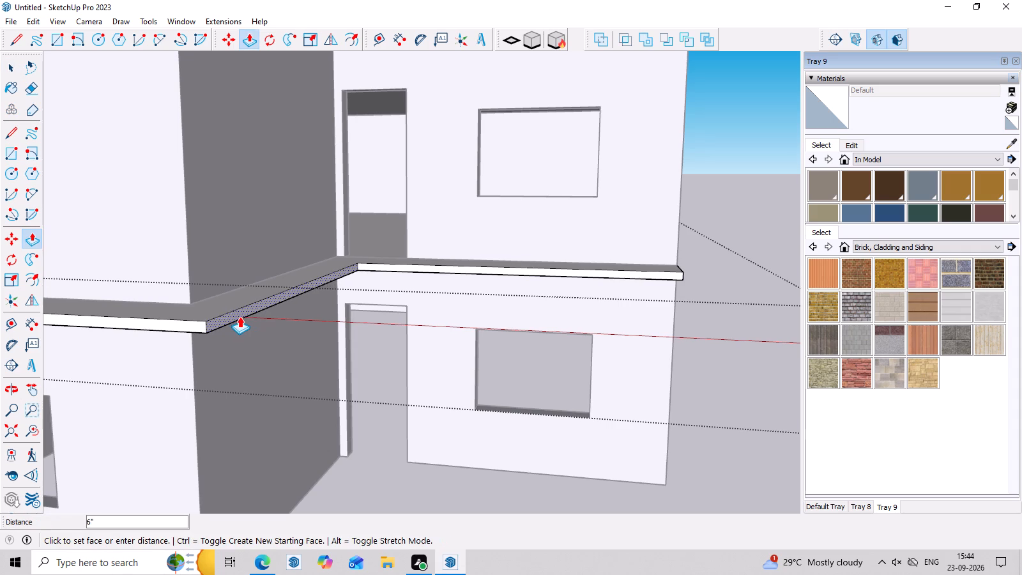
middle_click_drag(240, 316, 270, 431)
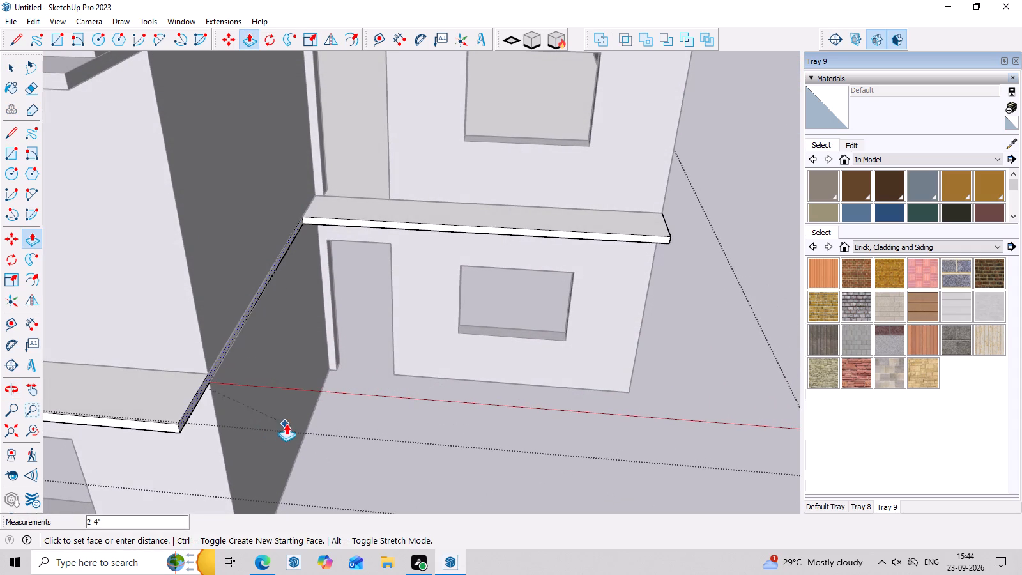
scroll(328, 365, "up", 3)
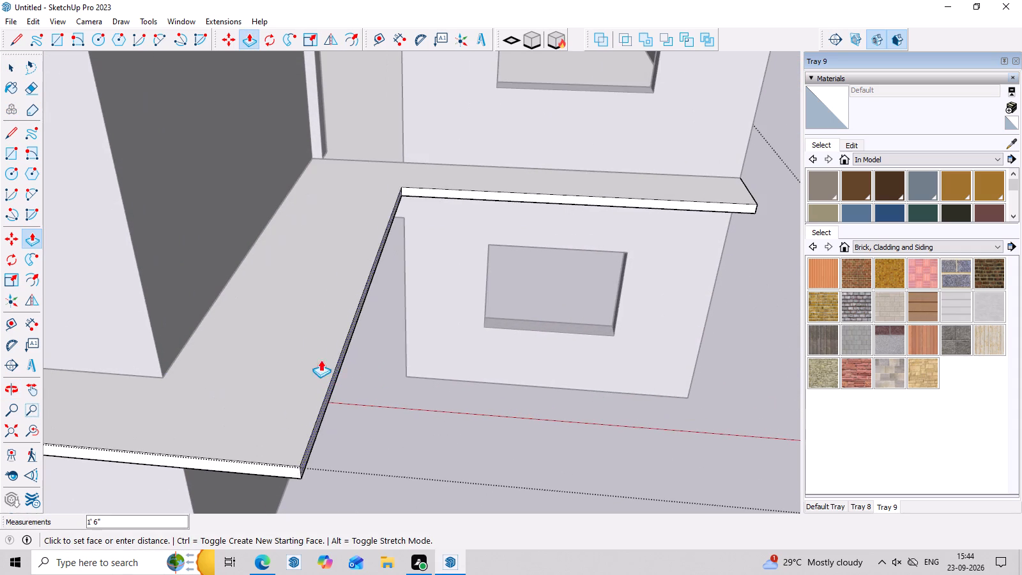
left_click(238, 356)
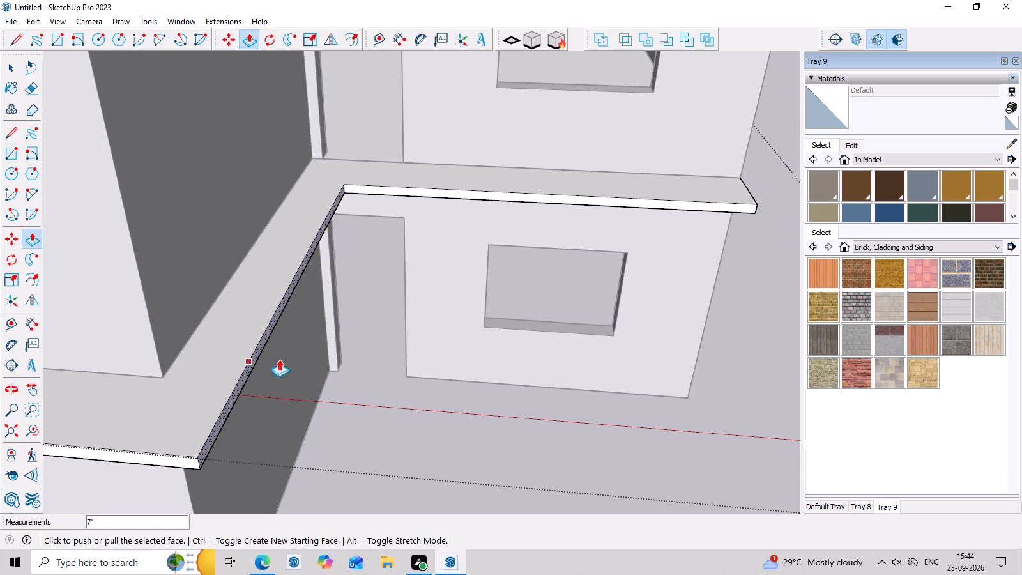
Examine the extended slab ledge around the front block and rear wing from above and from the front.
scroll(300, 353, "down", 11)
middle_click_drag(517, 405, 553, 323)
key("space")
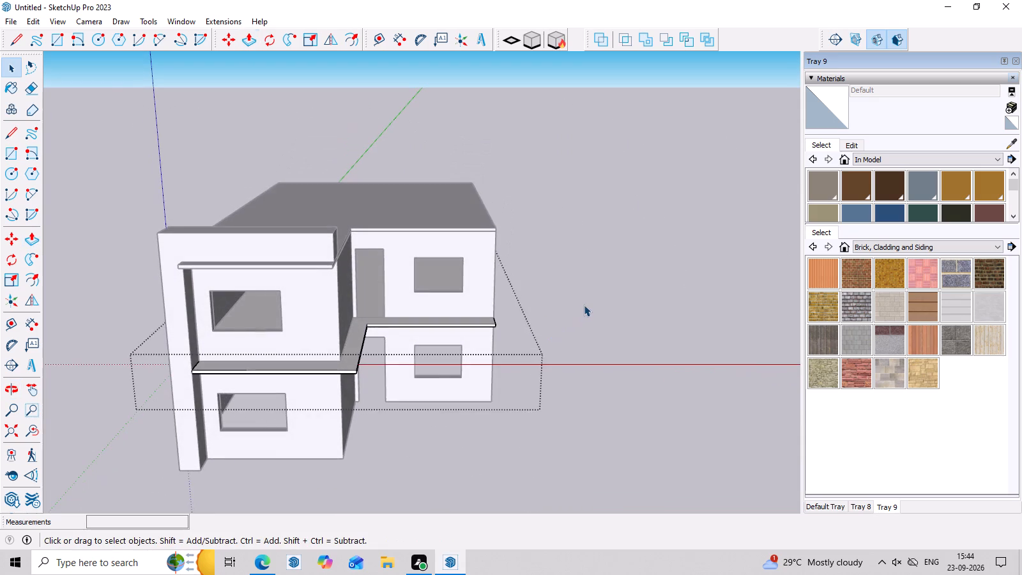
triple_click(584, 303)
middle_click_drag(527, 403, 533, 456)
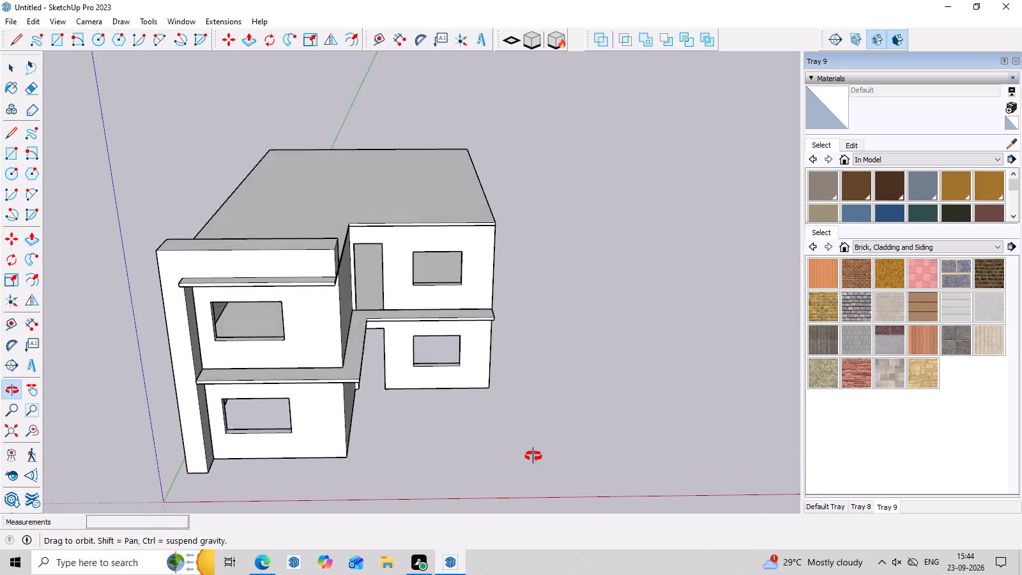
middle_click_drag(533, 456, 537, 503)
double_click(358, 365)
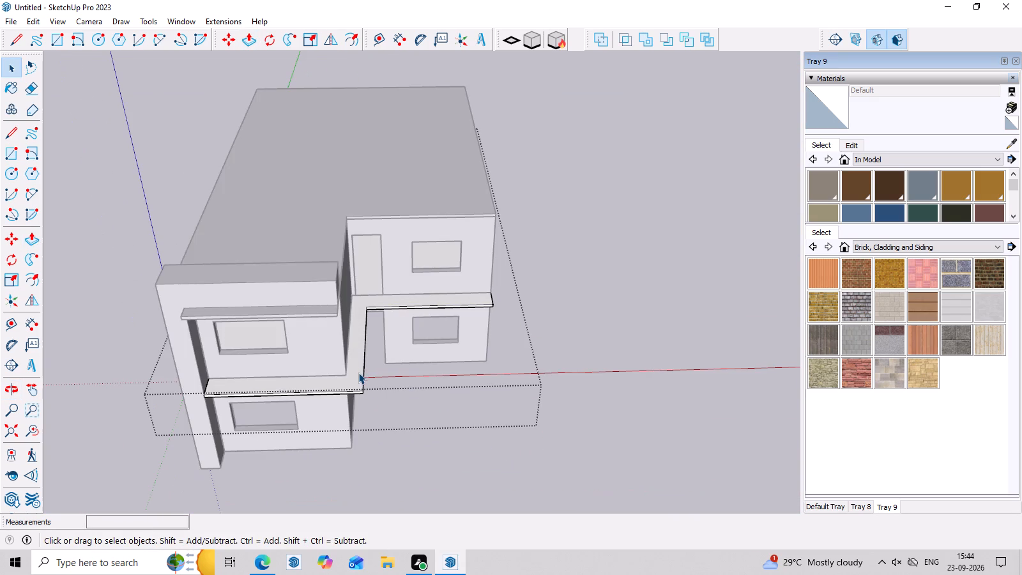
double_click(358, 372)
scroll(382, 379, "up", 3)
left_click(533, 366)
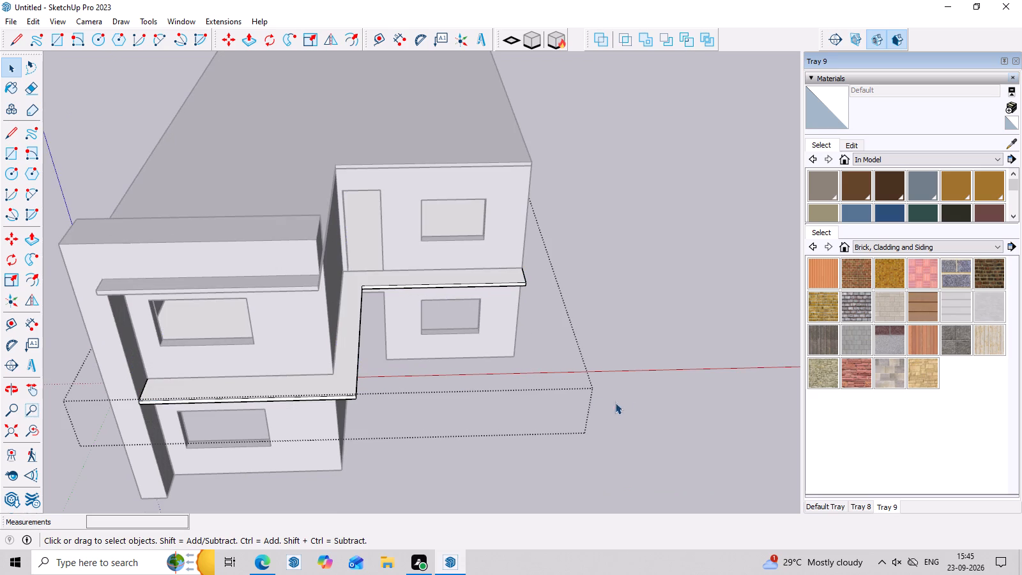
key("space")
scroll(640, 323, "down", 7)
middle_click_drag(657, 336, 653, 192)
scroll(653, 224, "up", 7)
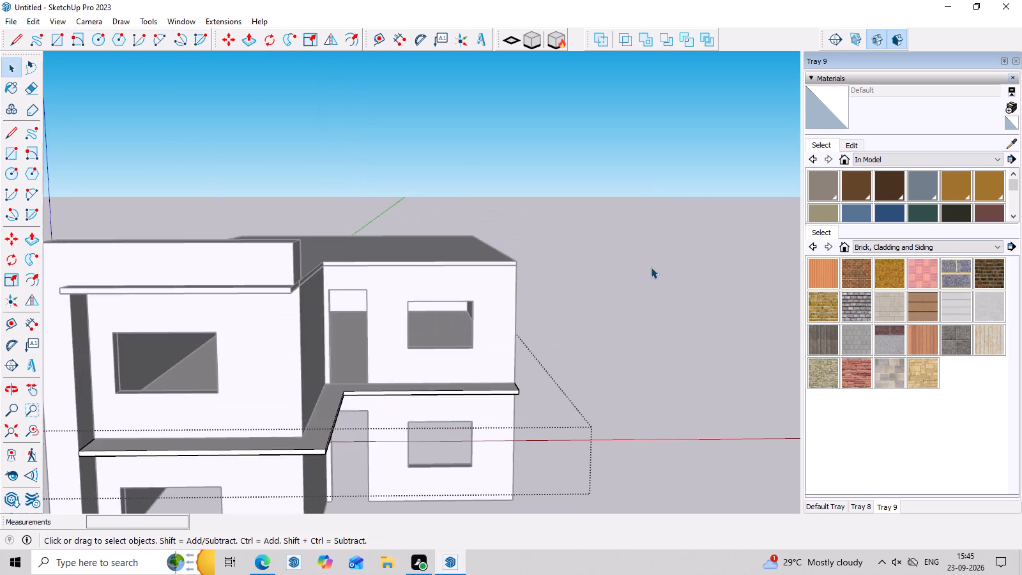
middle_click_drag(635, 333, 666, 471)
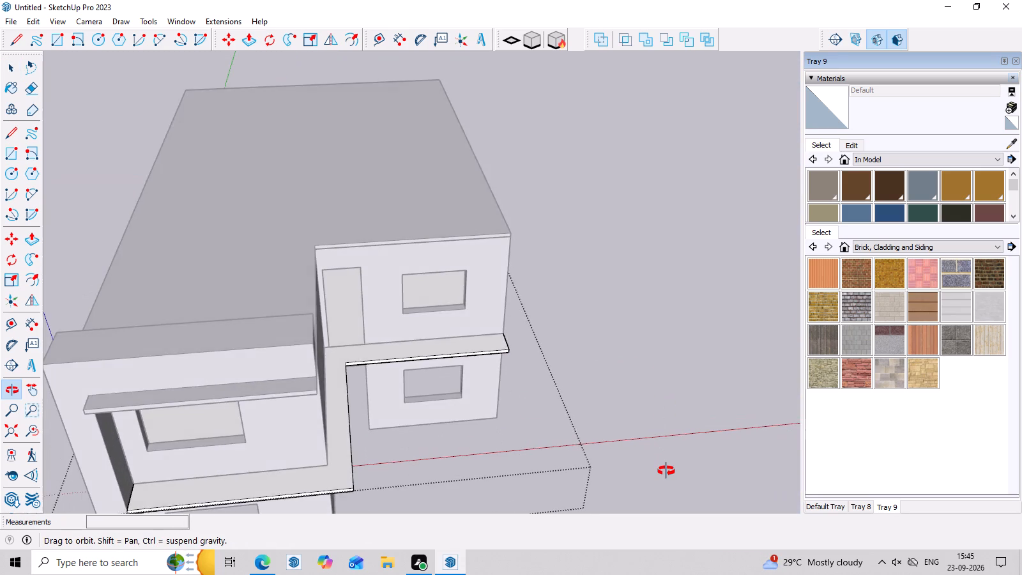
middle_click_drag(666, 471, 671, 386)
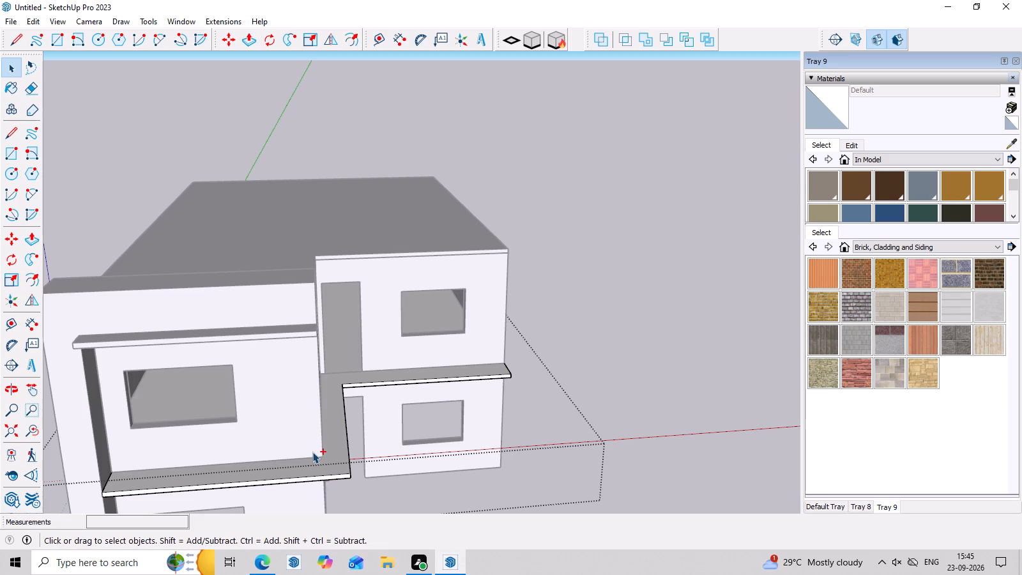
Undo the slab edge extrusions on the side wall, the rear wing and the front block.
key("ctrl+z")
key("ctrl+z")
key("ctrl+z")
key("ctrl+z")
key("ctrl+z")
key("ctrl+z")
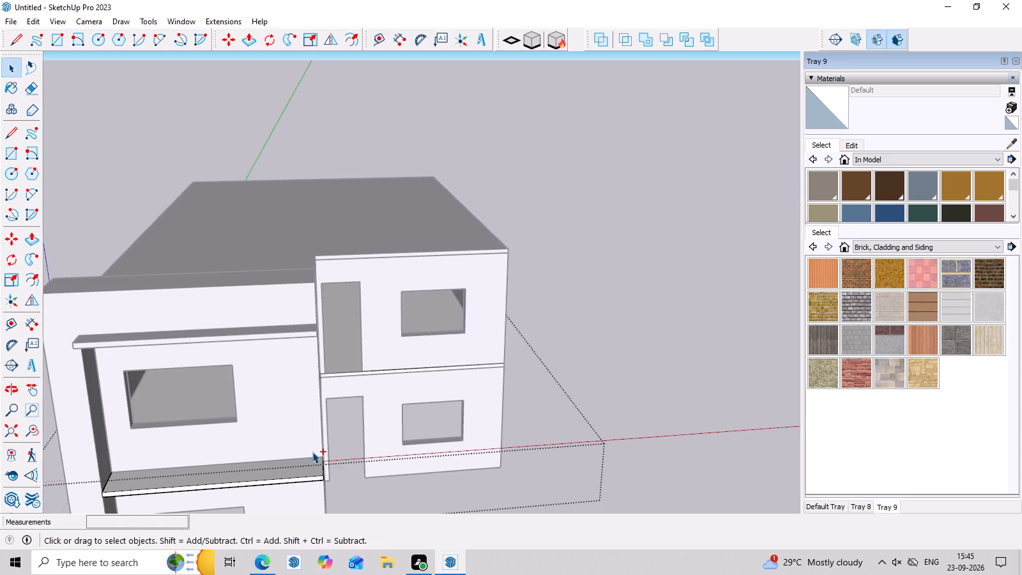
key("ctrl+z")
Open the intermediate floor slab group for editing and select its connected geometry.
middle_click_drag(135, 244, 164, 0)
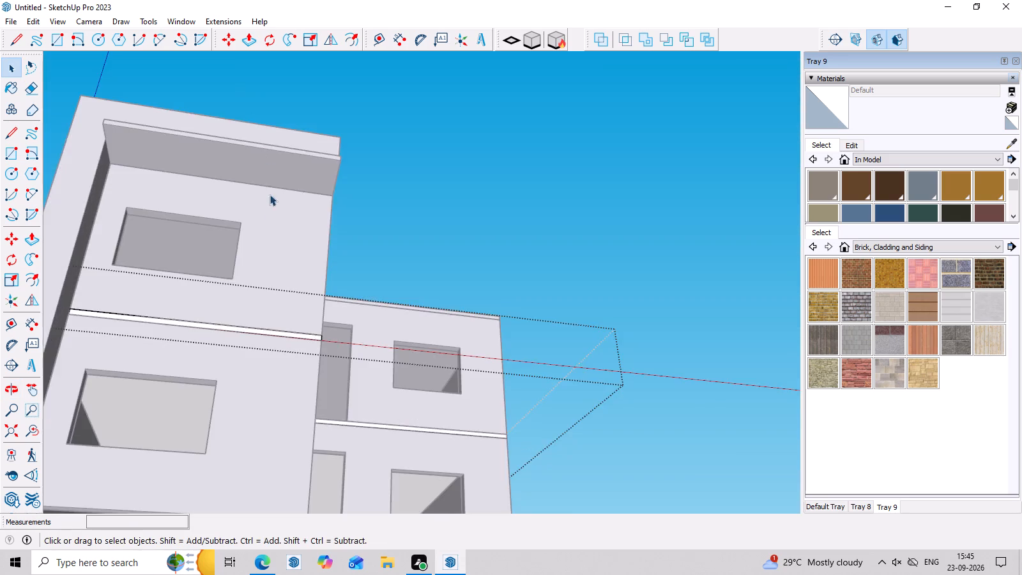
scroll(270, 212, "up", 3)
double_click(327, 383)
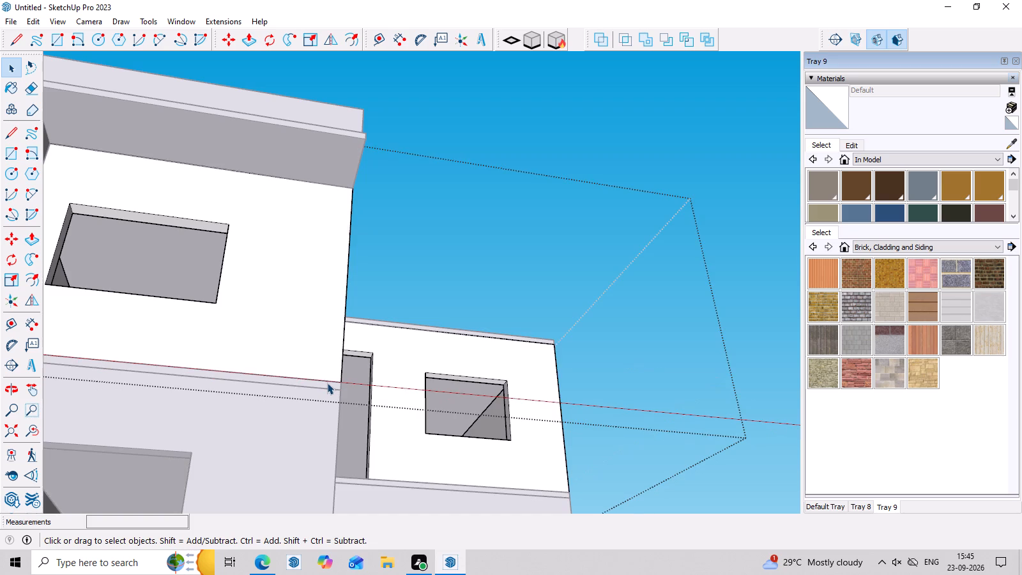
scroll(327, 383, "up", 3)
double_click(327, 383)
triple_click(327, 383)
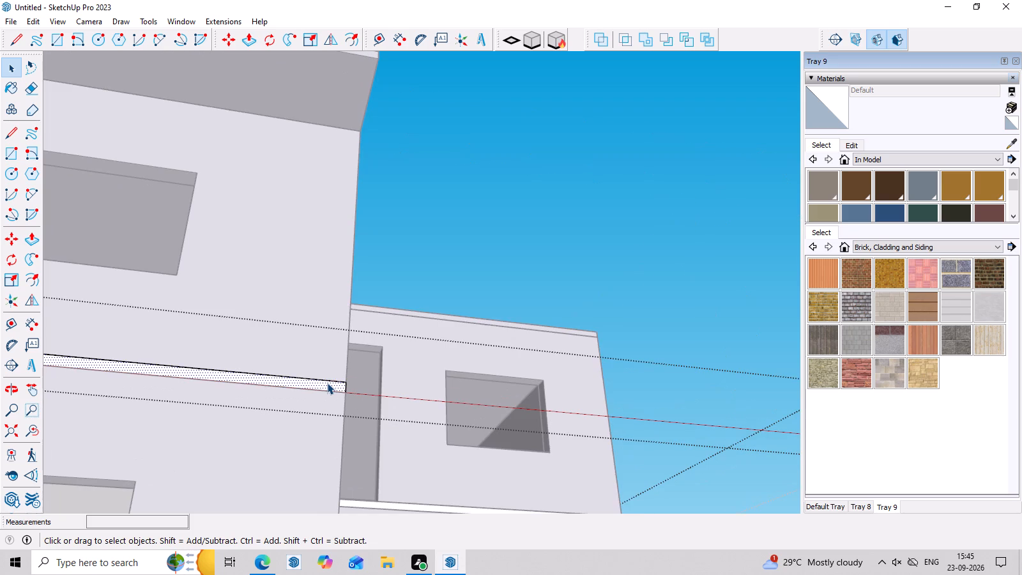
scroll(327, 383, "down", 4)
middle_click_drag(346, 381, 169, 514)
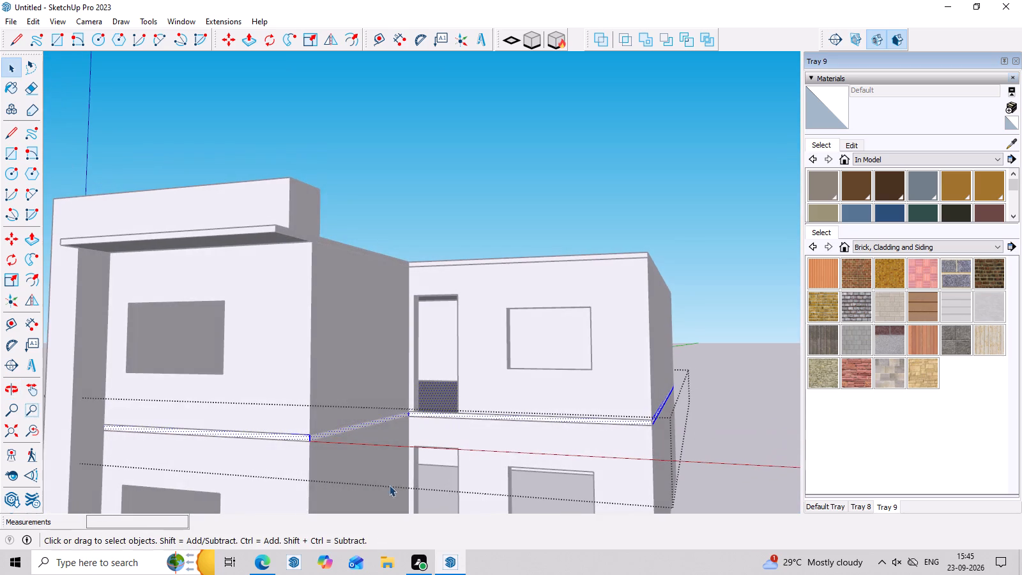
scroll(340, 437, "down", 3)
middle_click_drag(283, 438, 330, 429)
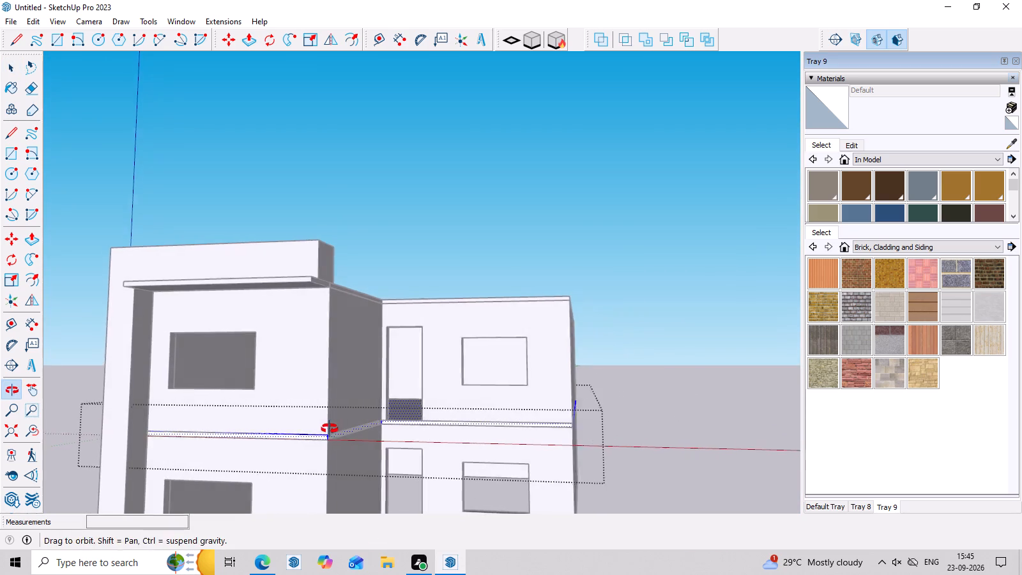
middle_click_drag(330, 429, 330, 429)
scroll(312, 433, "up", 2)
middle_click_drag(565, 423, 328, 438)
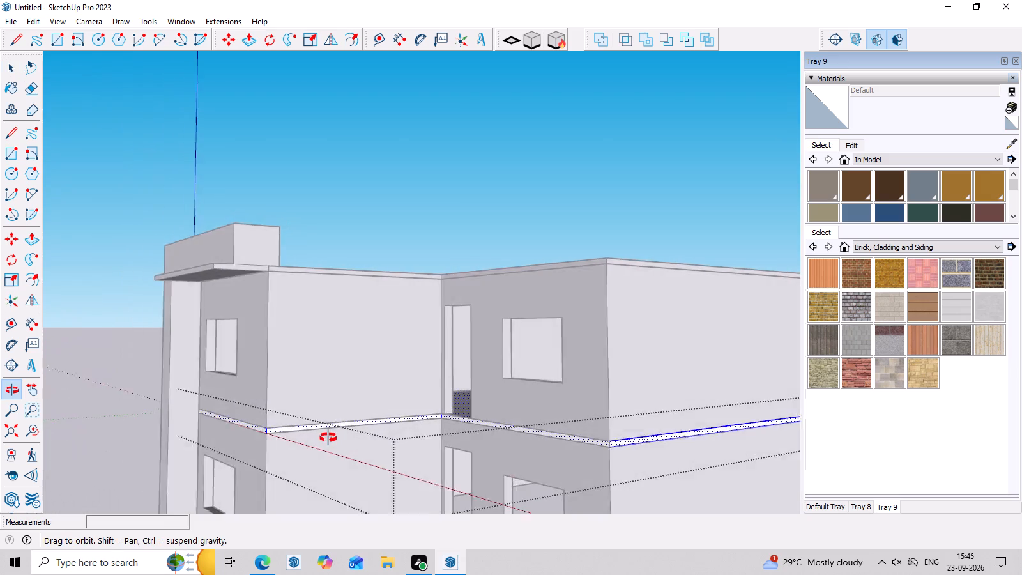
middle_click_drag(328, 438, 622, 405)
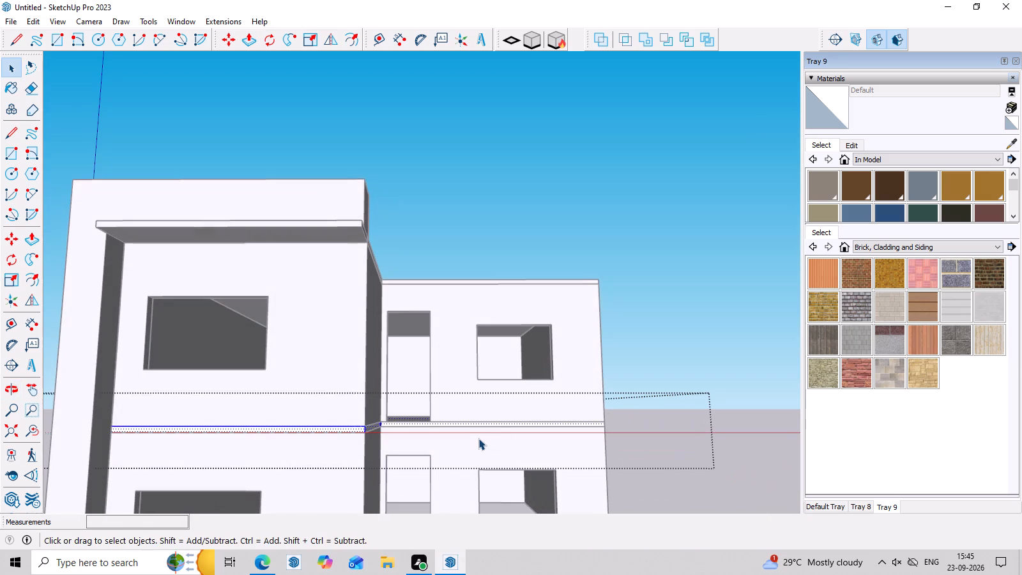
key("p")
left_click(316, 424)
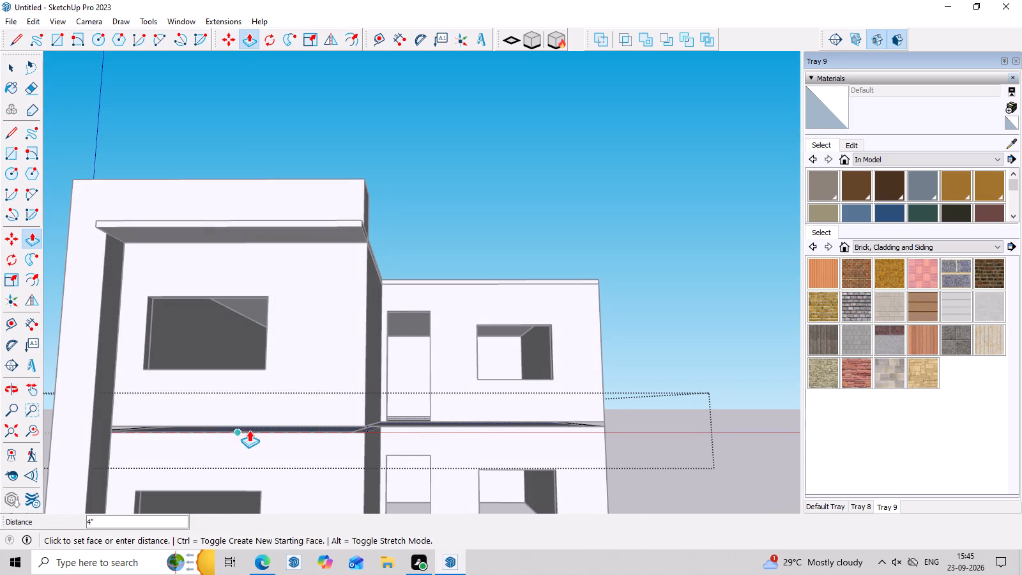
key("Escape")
Extrude the slab's front edge face on the front block outward by 2'4", in line with the projecting side pier.
middle_click(373, 452)
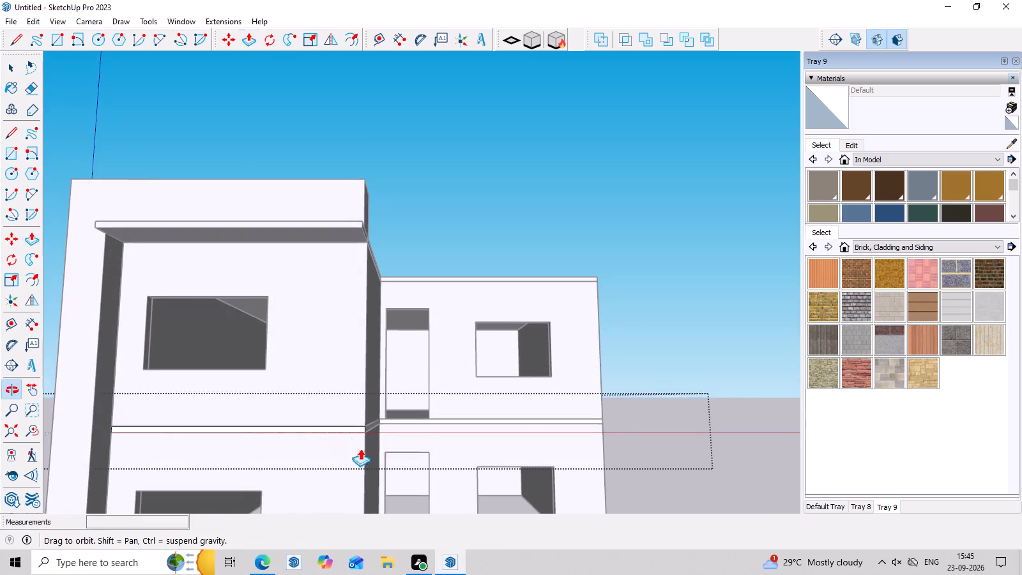
scroll(351, 438, "up", 6)
left_click(356, 423)
scroll(303, 446, "down", 7)
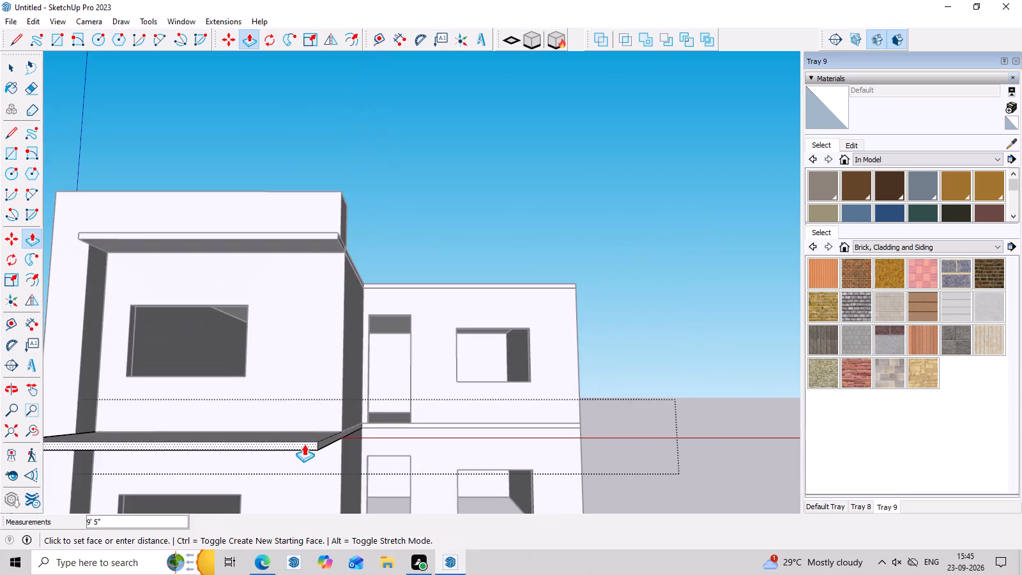
scroll(77, 428, "down", 4)
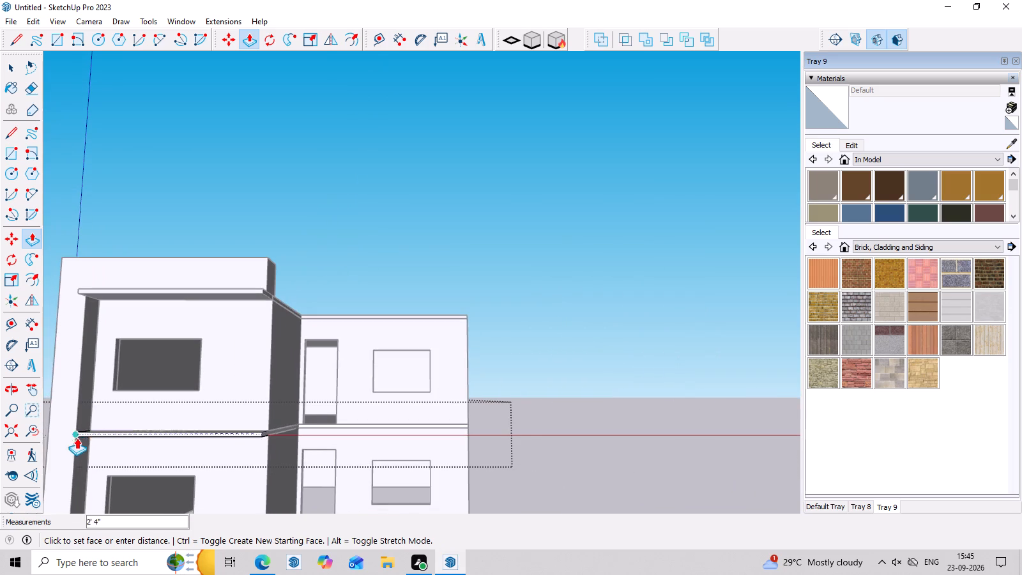
scroll(88, 431, "down", 2)
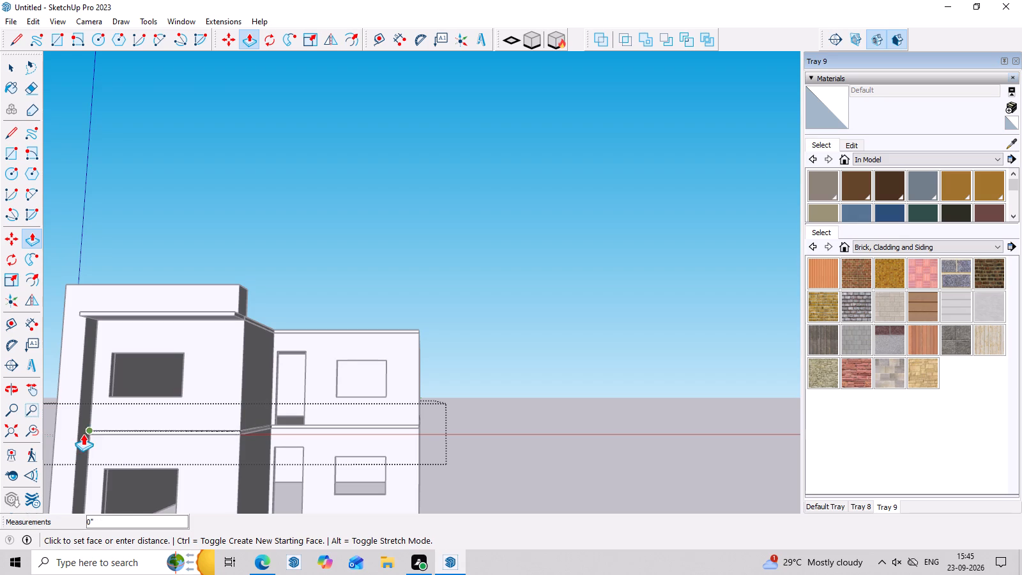
scroll(78, 434, "down", 3)
scroll(75, 440, "up", 7)
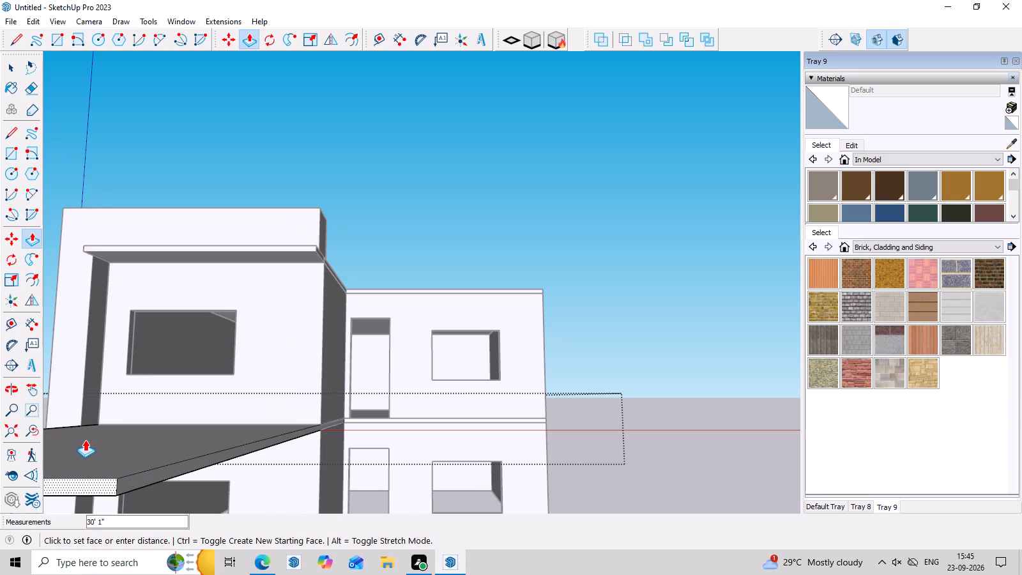
scroll(84, 427, "down", 2)
middle_click_drag(76, 423, 103, 459)
scroll(77, 441, "up", 5)
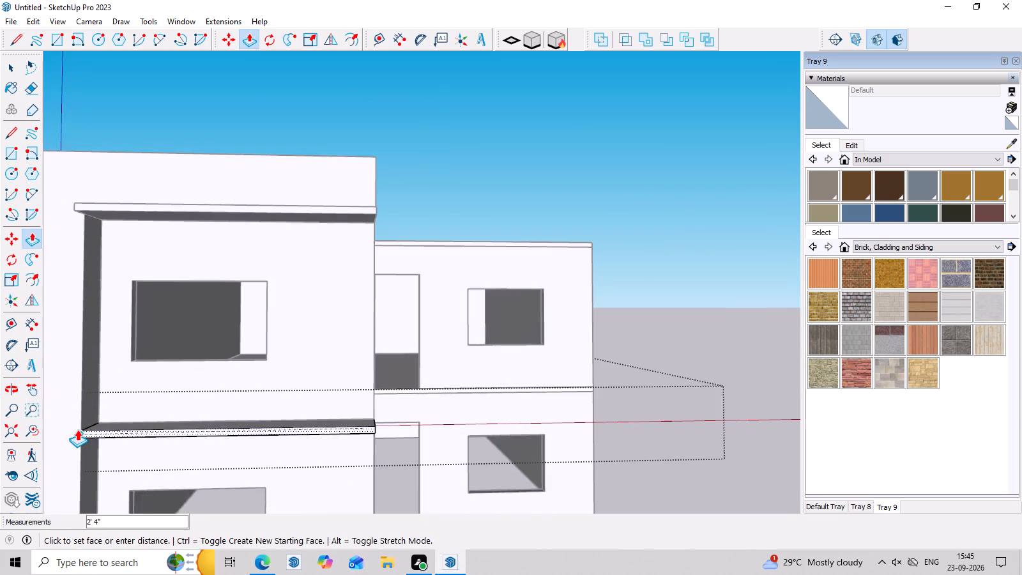
scroll(77, 429, "up", 2)
left_click(81, 437)
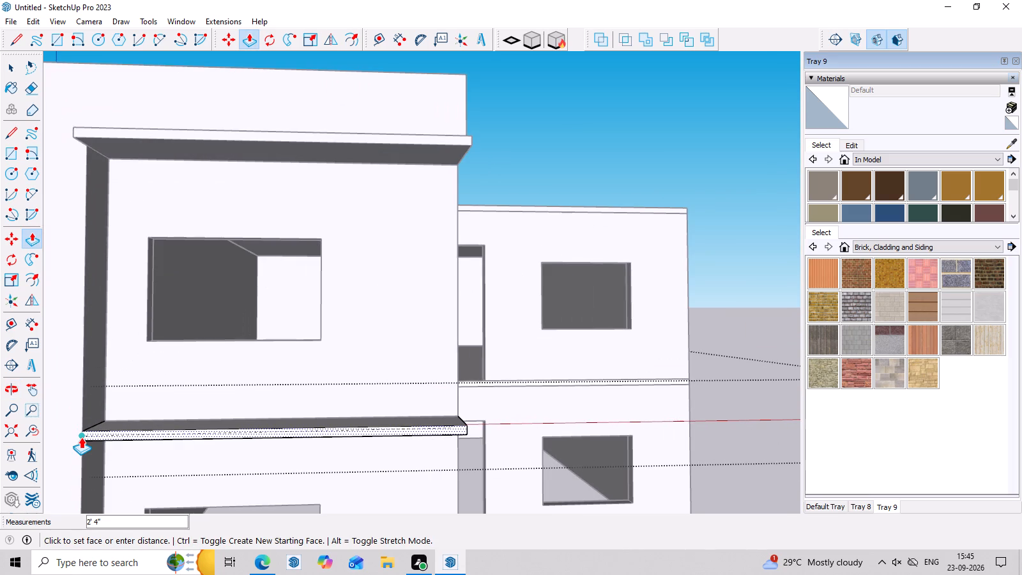
Extrude the slab's edge face along the front block's side wall outward by 2'4".
scroll(277, 445, "down", 4)
middle_click_drag(303, 441, 56, 431)
scroll(323, 431, "down", 3)
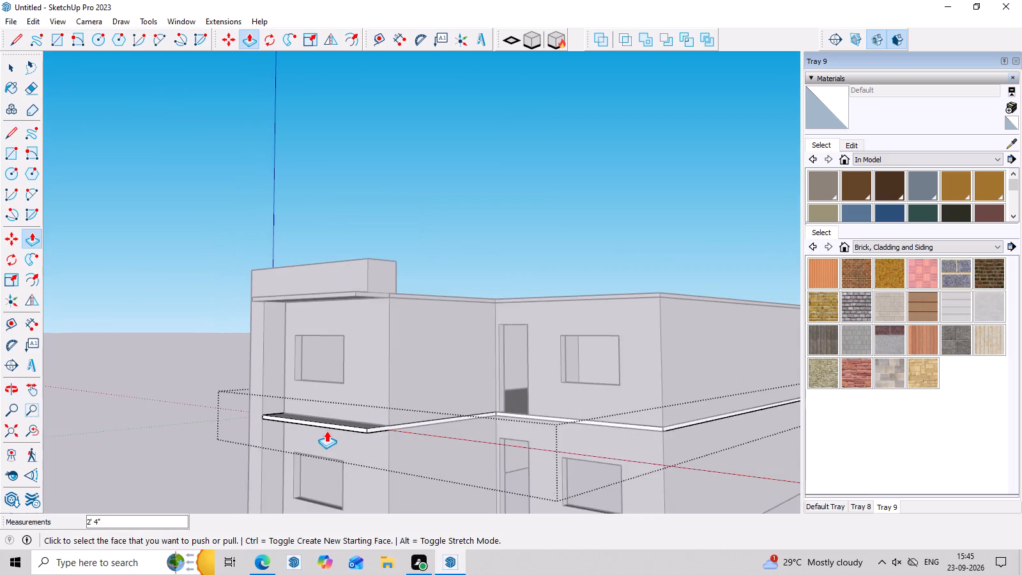
middle_click_drag(378, 448, 397, 504)
scroll(425, 451, "up", 7)
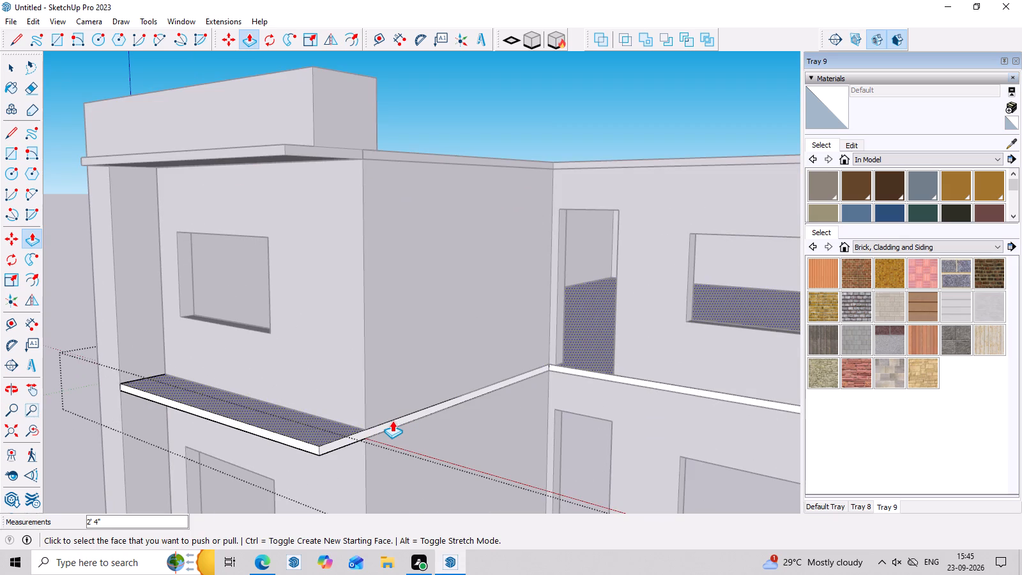
left_click(392, 420)
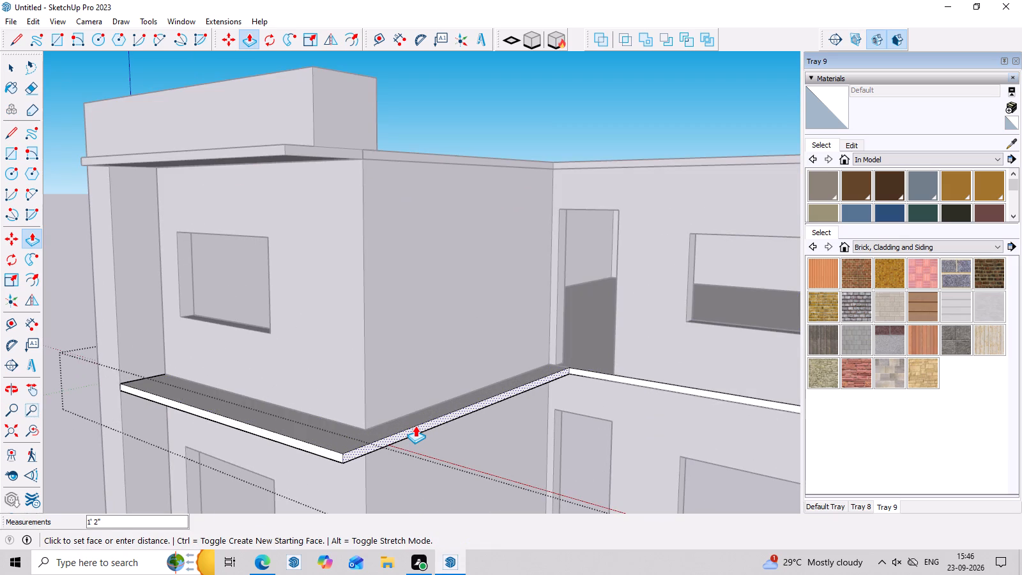
type("2'4")
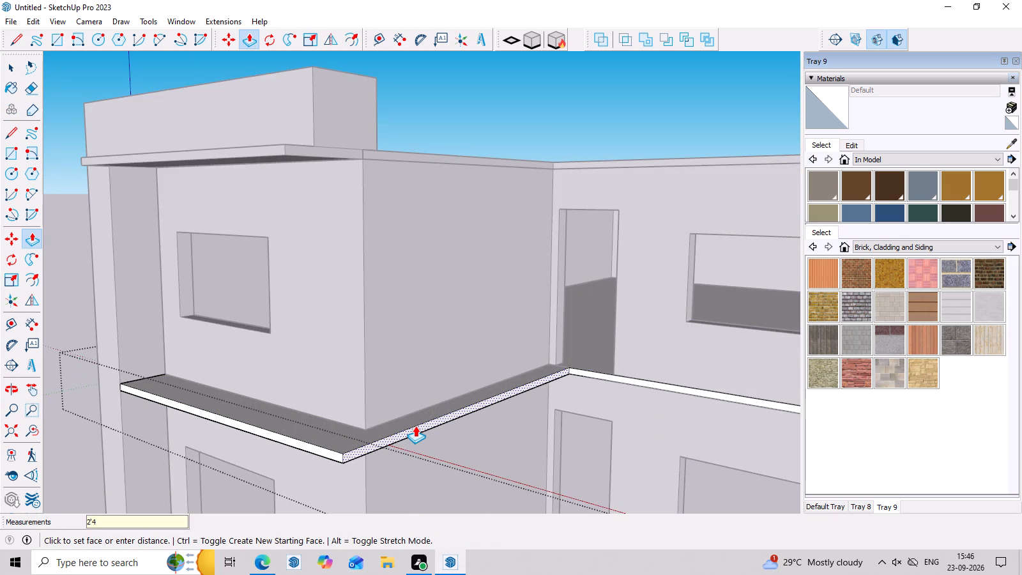
key("shift+quotedbl")
key("Return")
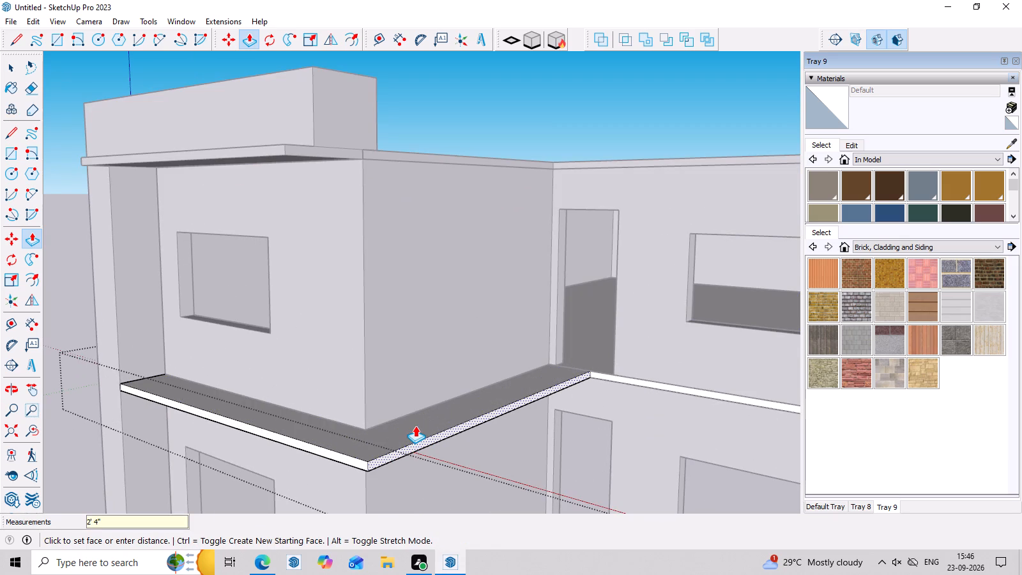
Extrude the slab's front edge face on the recessed rear wing outward by 2'4".
left_click(691, 393)
type("2'4")
key("shift+quotedbl")
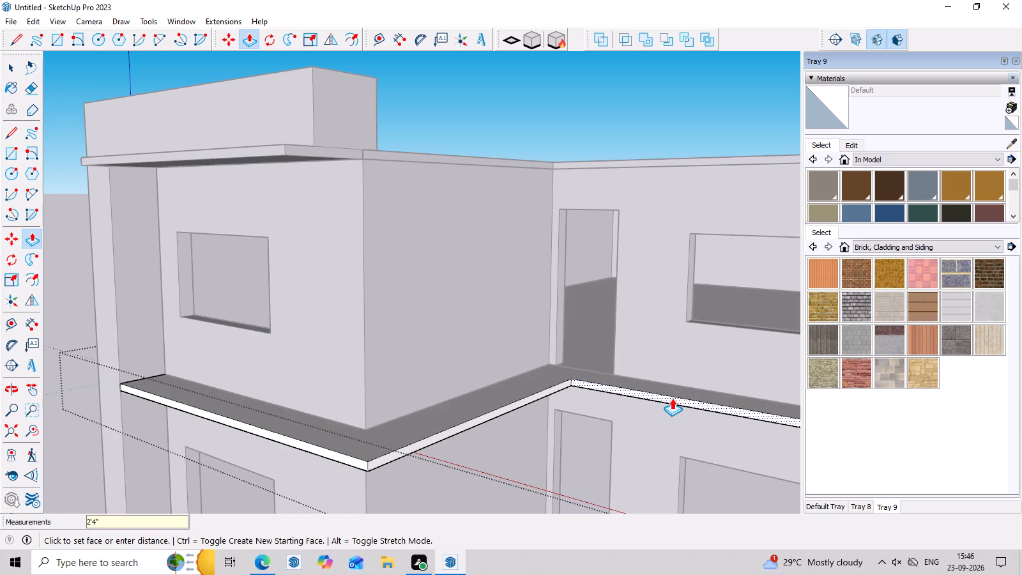
key("Return")
key("space")
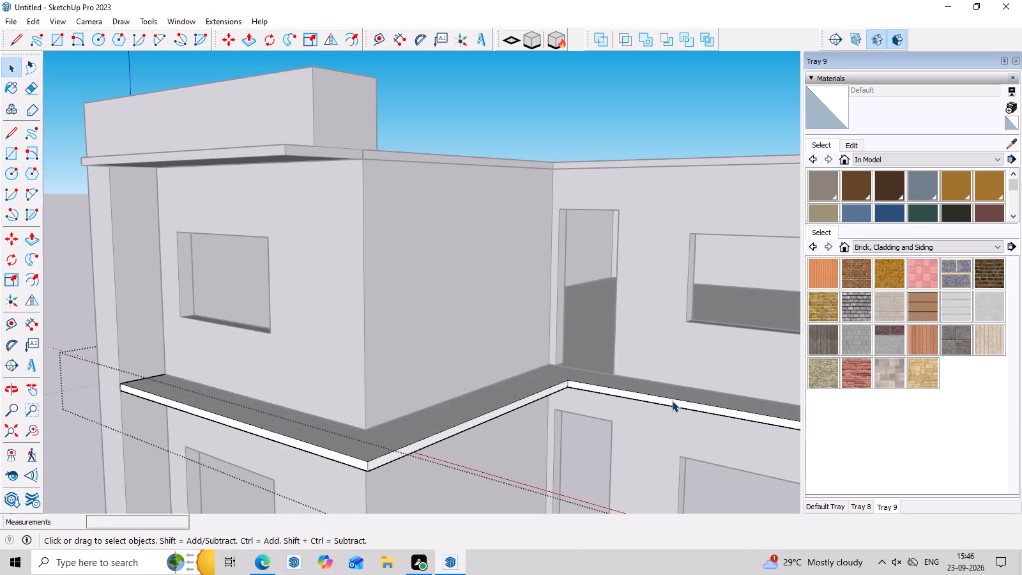
Select the slab's connected geometry to check the ledge, and close the slab group.
double_click(672, 401)
middle_click_drag(526, 376, 533, 425)
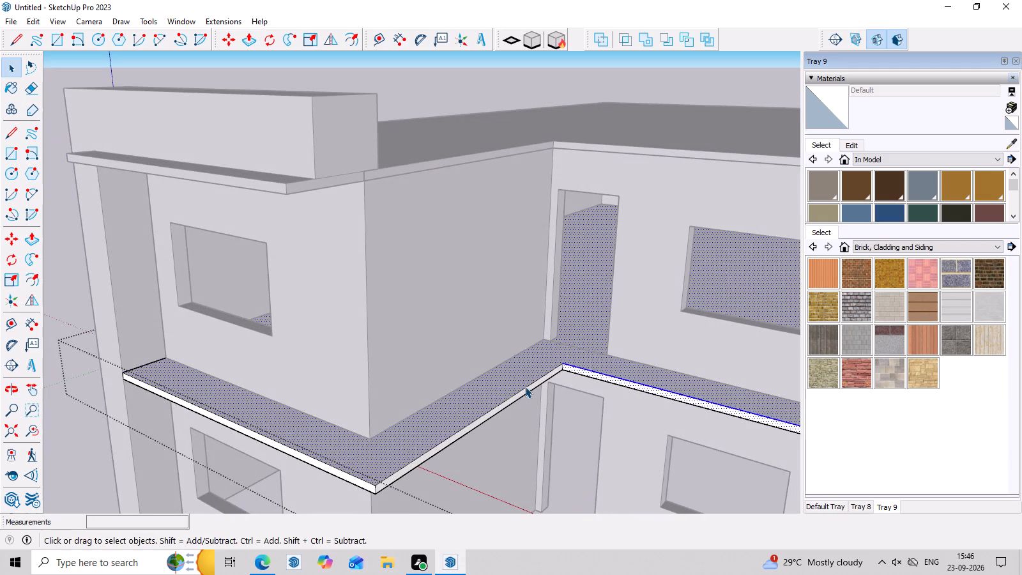
triple_click(522, 377)
middle_click_drag(494, 413, 507, 364)
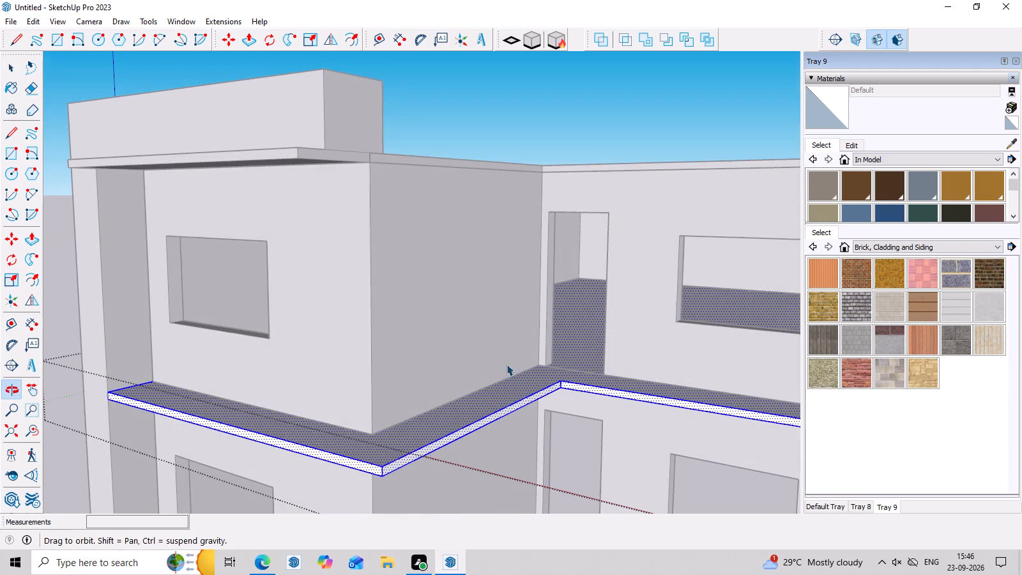
triple_click(426, 451)
scroll(409, 446, "down", 4)
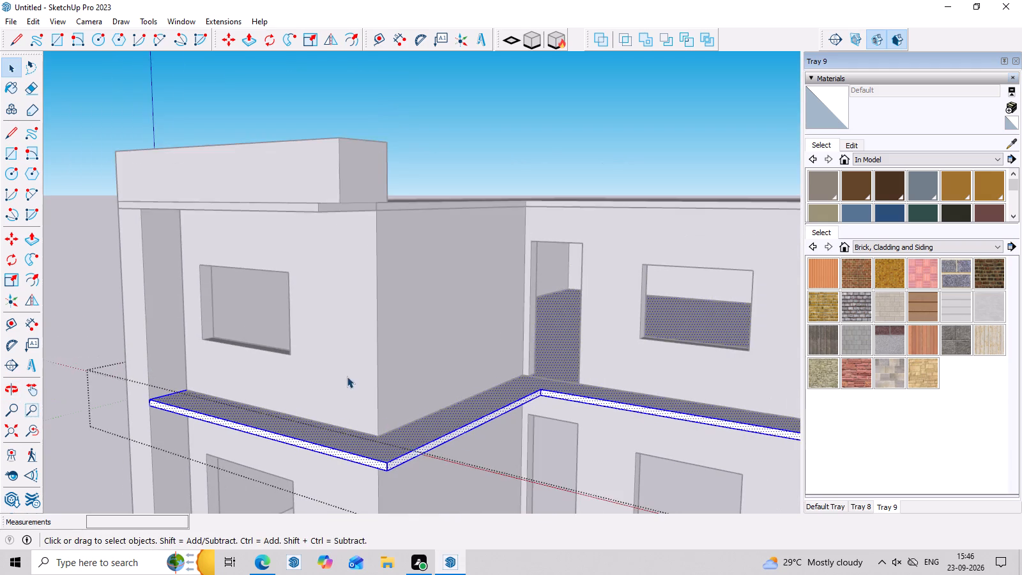
scroll(347, 376, "down", 10)
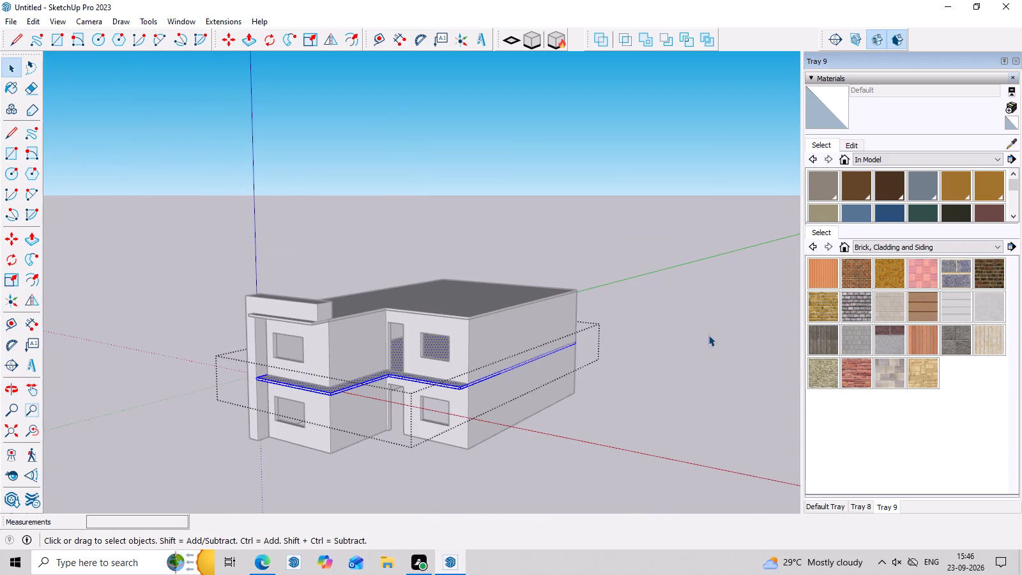
left_click(706, 334)
Examine the projecting slab ledge around the front block and rear wing from the front, the side, above and below.
middle_click_drag(542, 418, 761, 300)
scroll(485, 378, "up", 4)
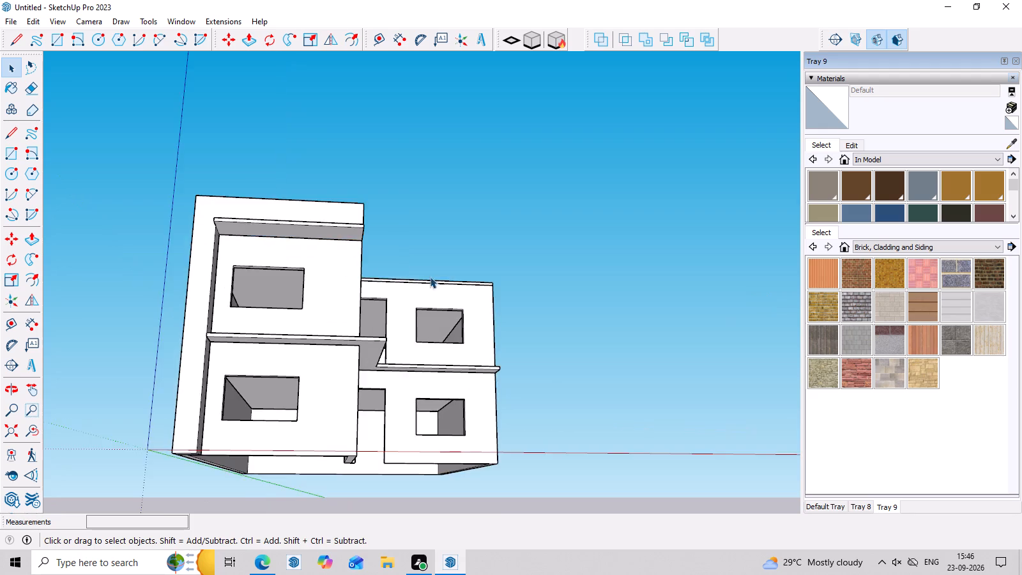
scroll(430, 277, "up", 4)
scroll(394, 256, "down", 9)
middle_click_drag(560, 300, 469, 401)
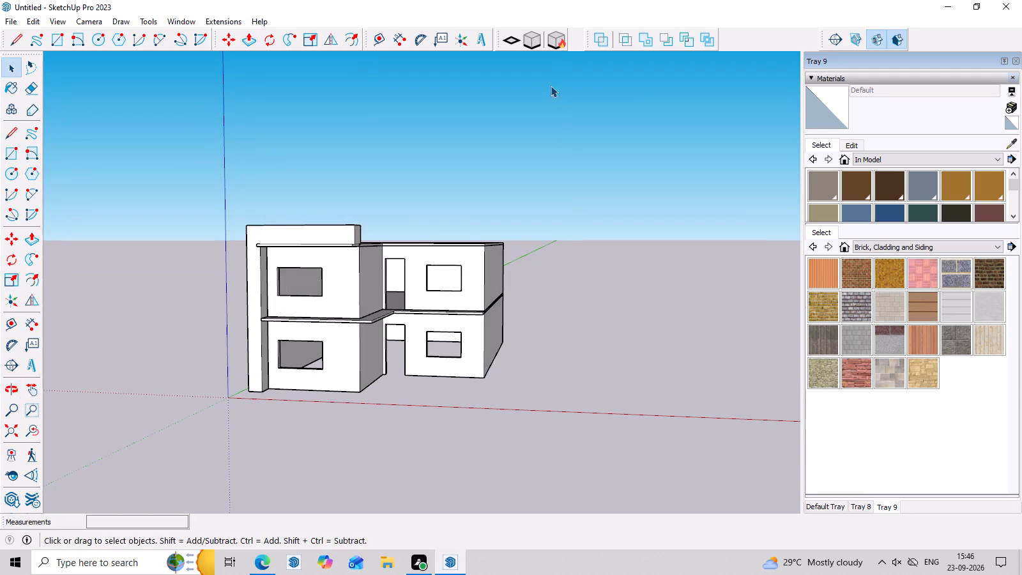
scroll(546, 52, "down", 4)
scroll(440, 24, "up", 4)
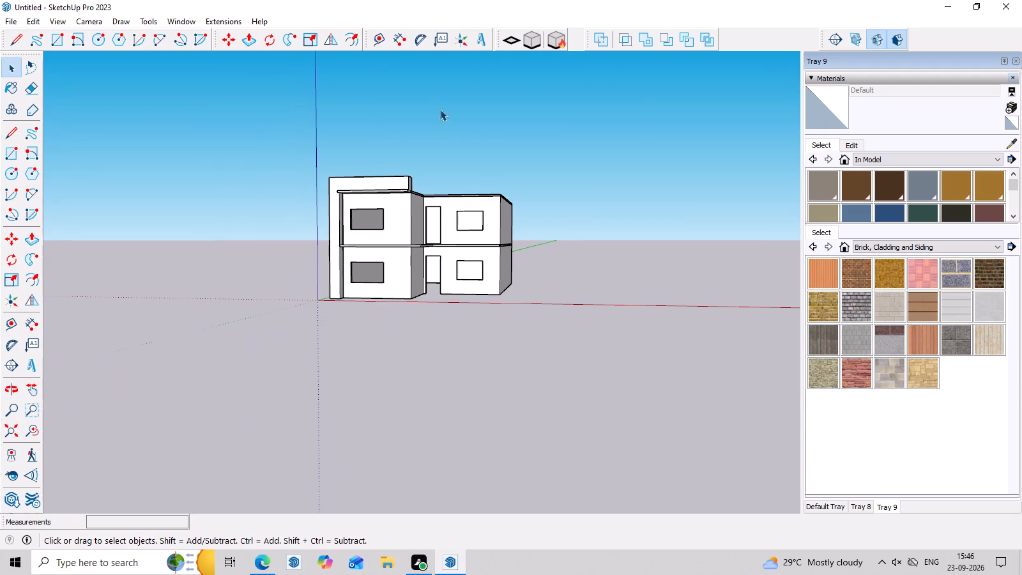
scroll(440, 117, "up", 6)
middle_click_drag(503, 295, 623, 349)
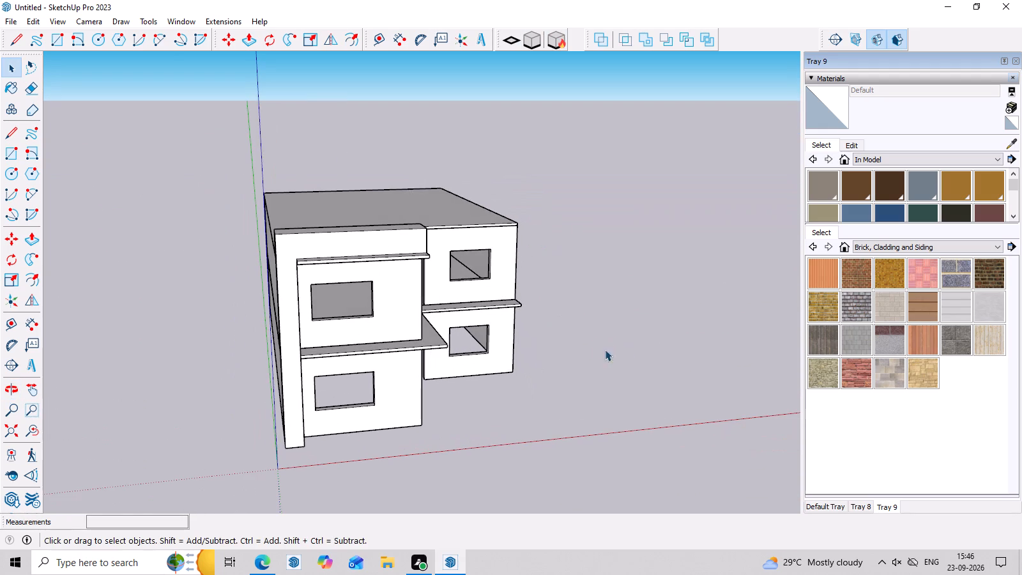
scroll(608, 349, "up", 8)
scroll(562, 322, "down", 8)
middle_click_drag(562, 322, 484, 365)
scroll(480, 306, "up", 4)
scroll(471, 271, "down", 1)
scroll(471, 271, "up", 3)
middle_click_drag(525, 426, 535, 323)
scroll(535, 323, "up", 1)
scroll(535, 323, "down", 5)
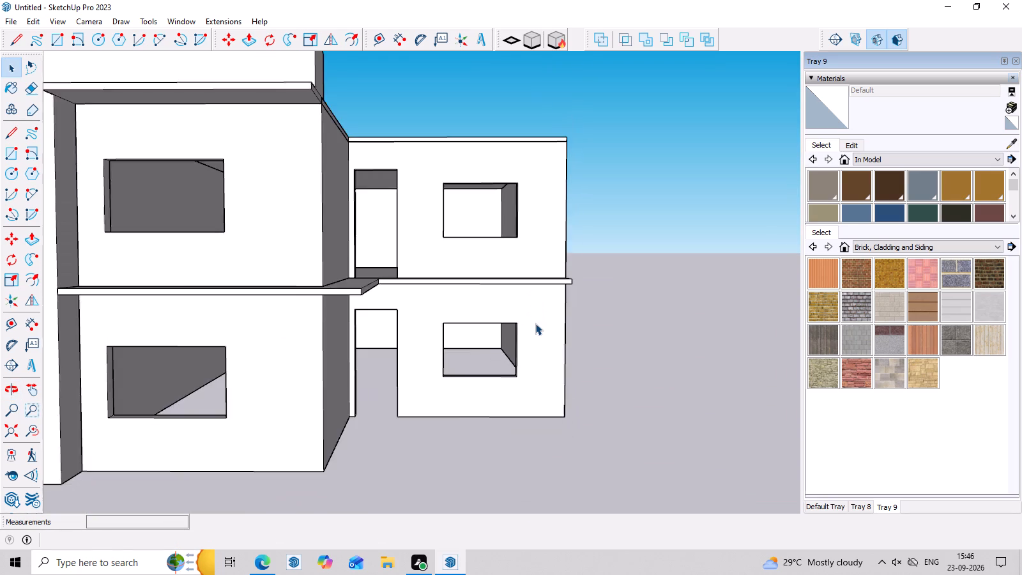
scroll(535, 323, "down", 3)
middle_click_drag(599, 330, 636, 354)
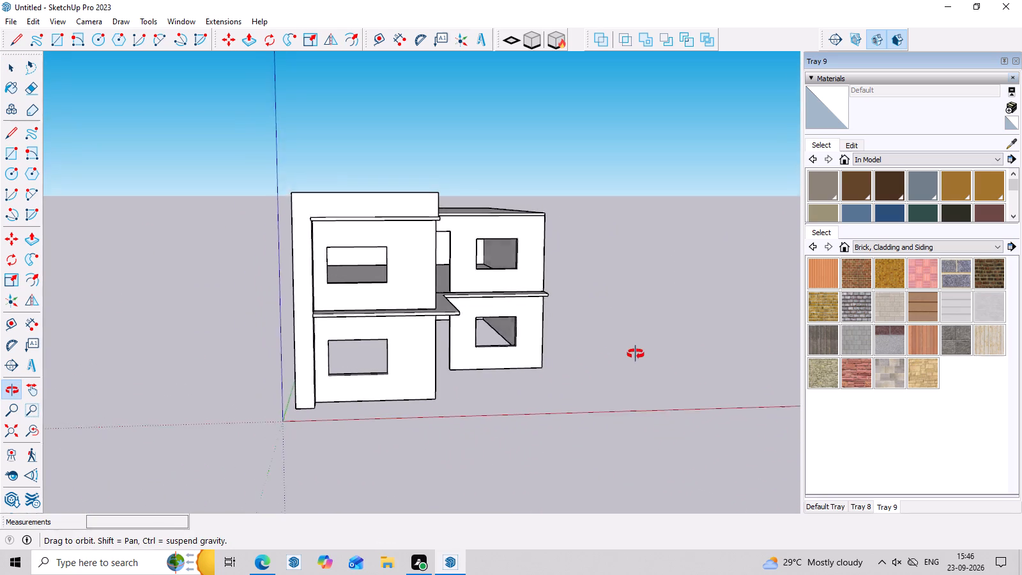
middle_click_drag(636, 354, 677, 358)
middle_click_drag(509, 356, 696, 371)
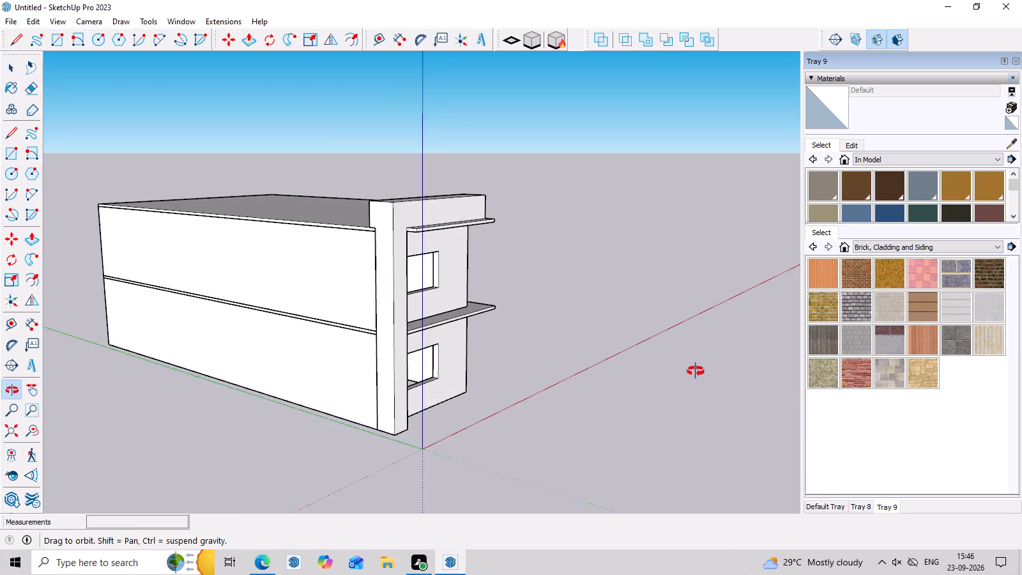
middle_click_drag(696, 371, 355, 381)
scroll(352, 379, "up", 7)
middle_click_drag(596, 447, 632, 406)
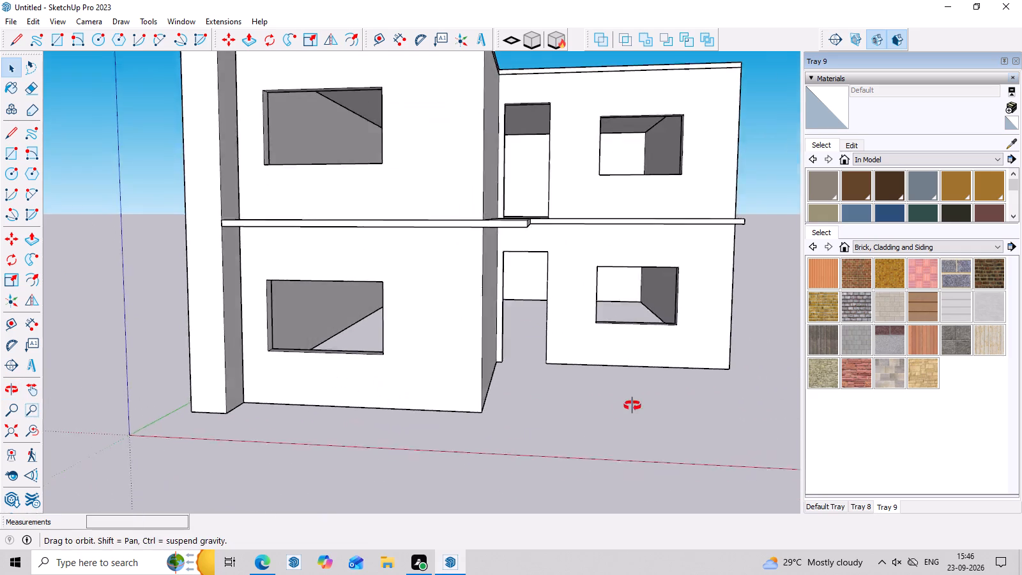
middle_click_drag(632, 406, 639, 394)
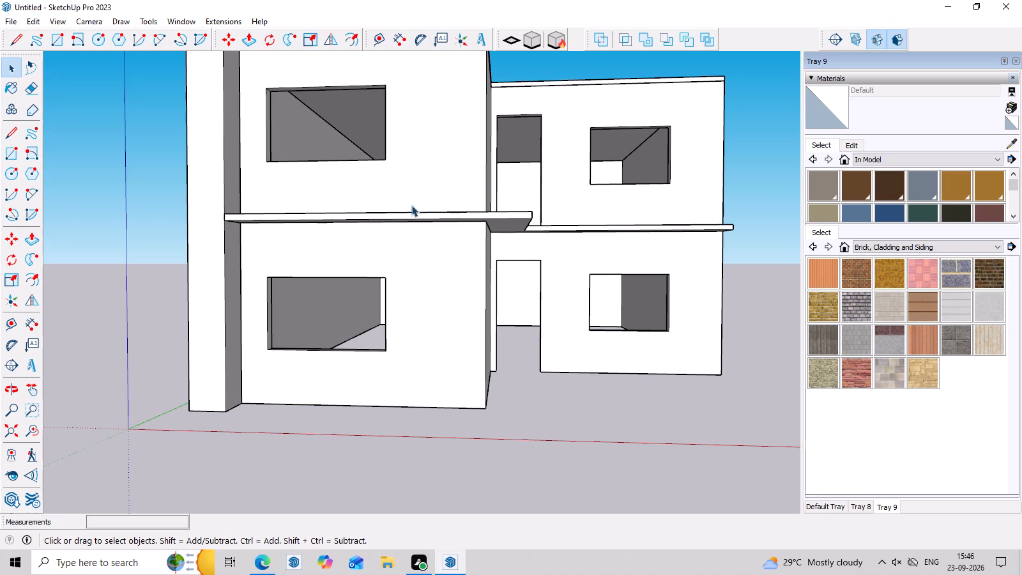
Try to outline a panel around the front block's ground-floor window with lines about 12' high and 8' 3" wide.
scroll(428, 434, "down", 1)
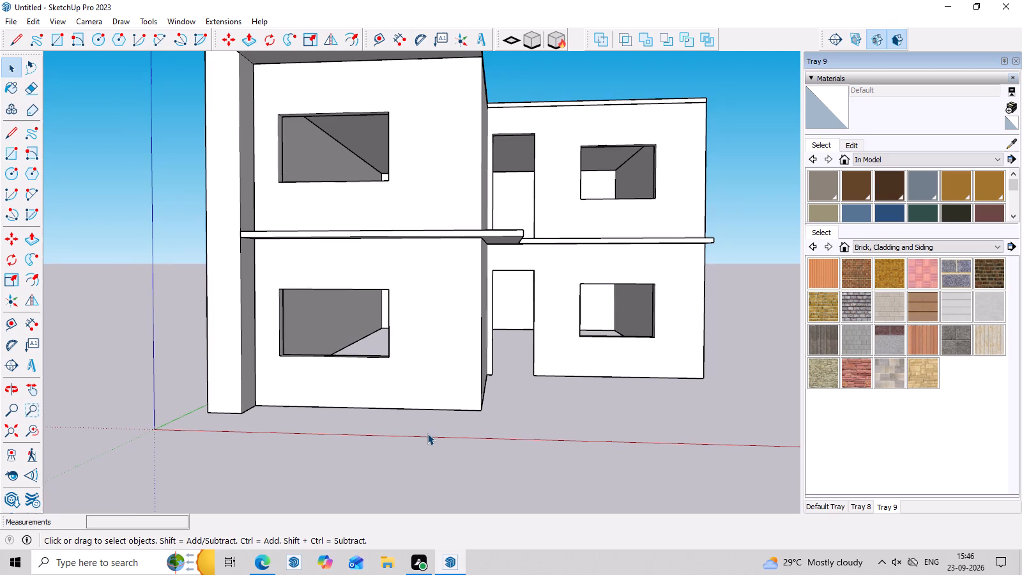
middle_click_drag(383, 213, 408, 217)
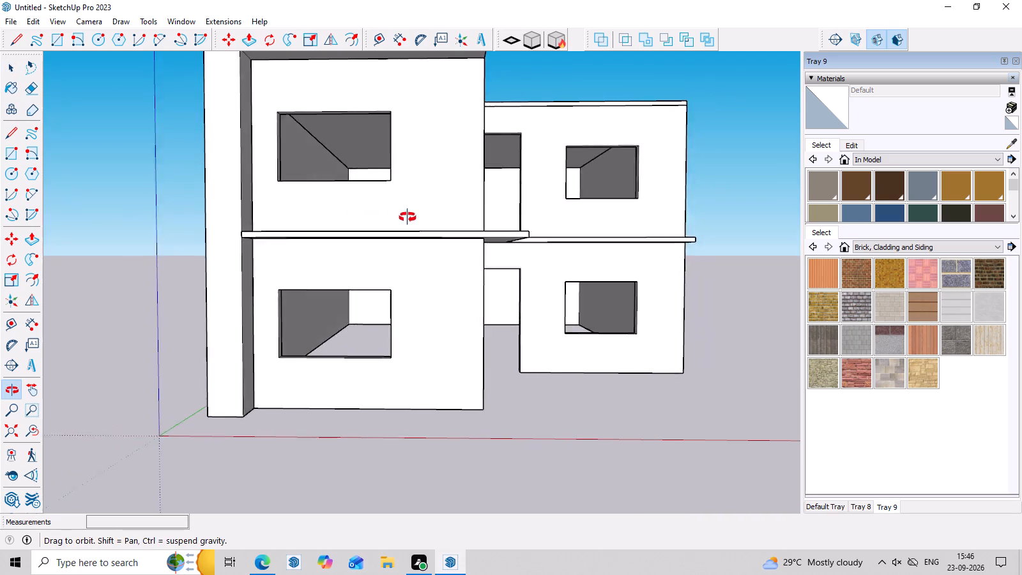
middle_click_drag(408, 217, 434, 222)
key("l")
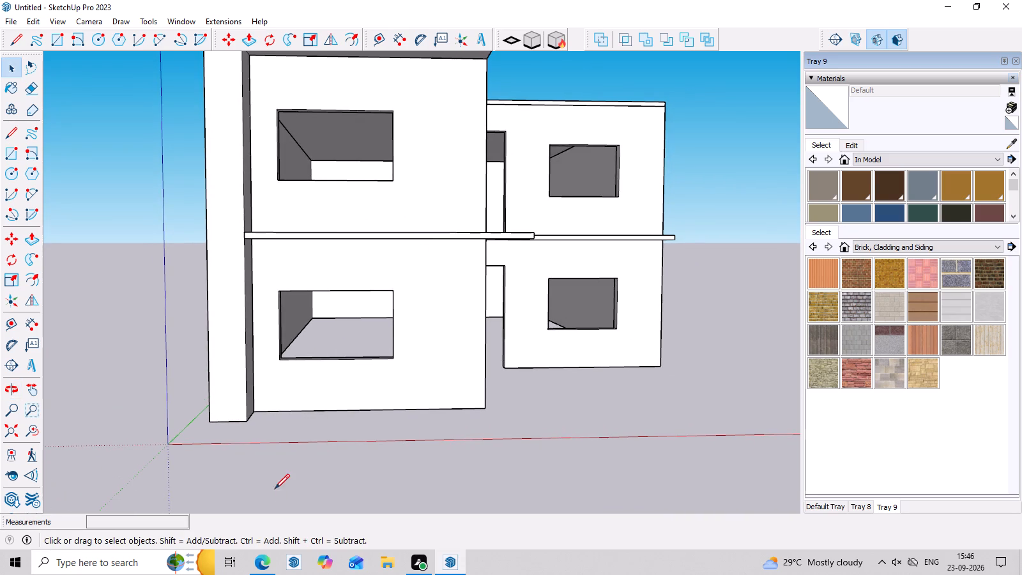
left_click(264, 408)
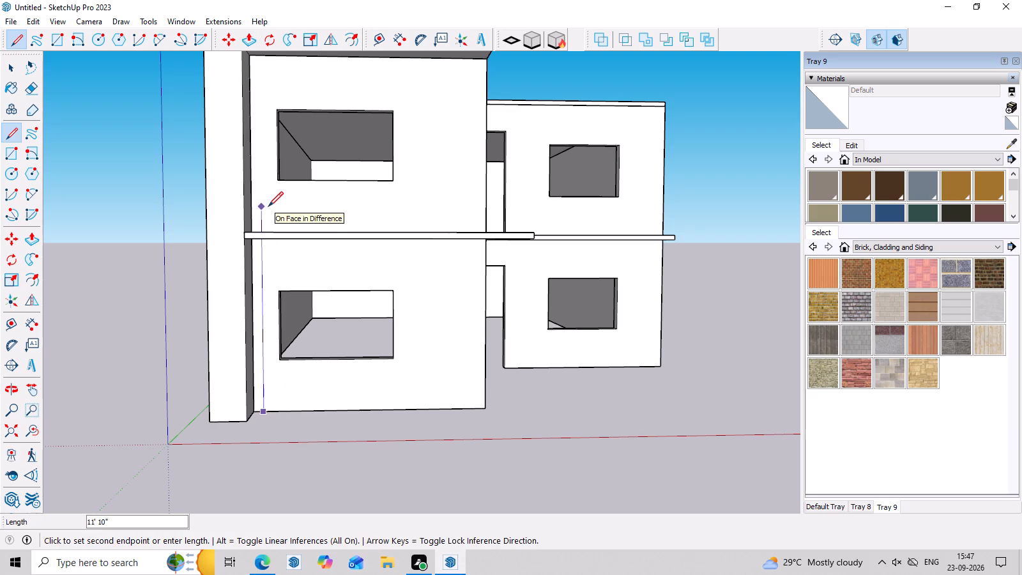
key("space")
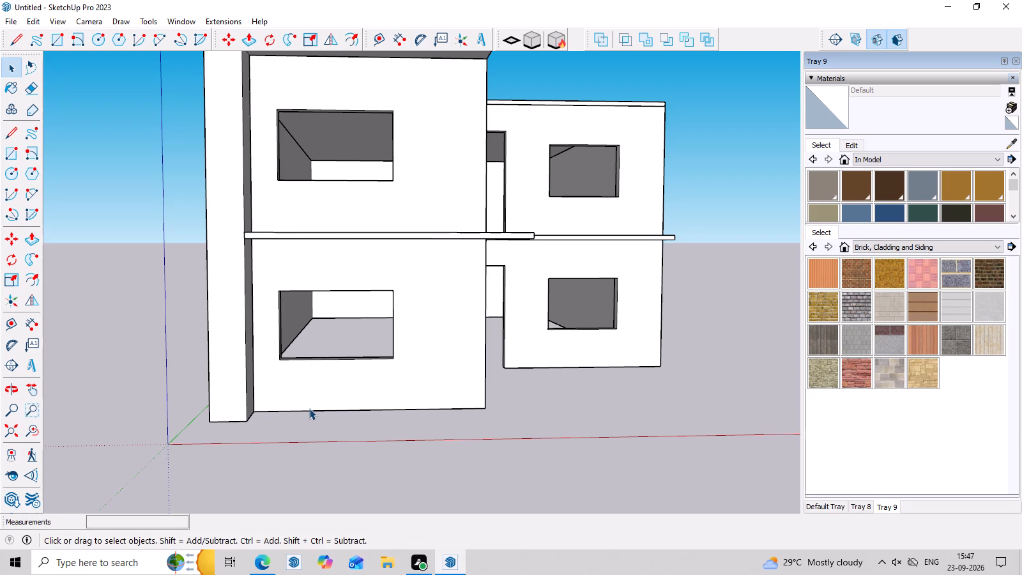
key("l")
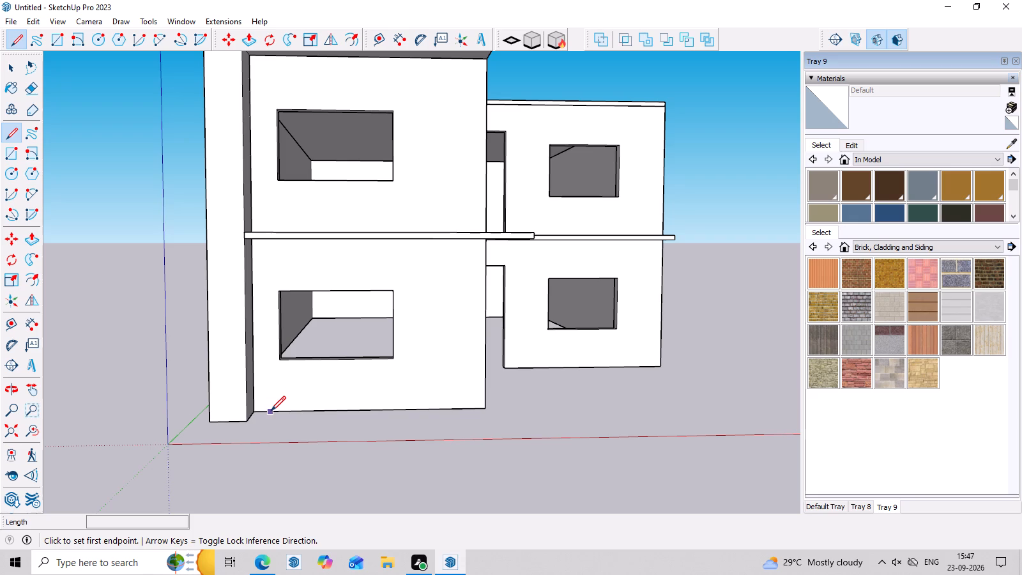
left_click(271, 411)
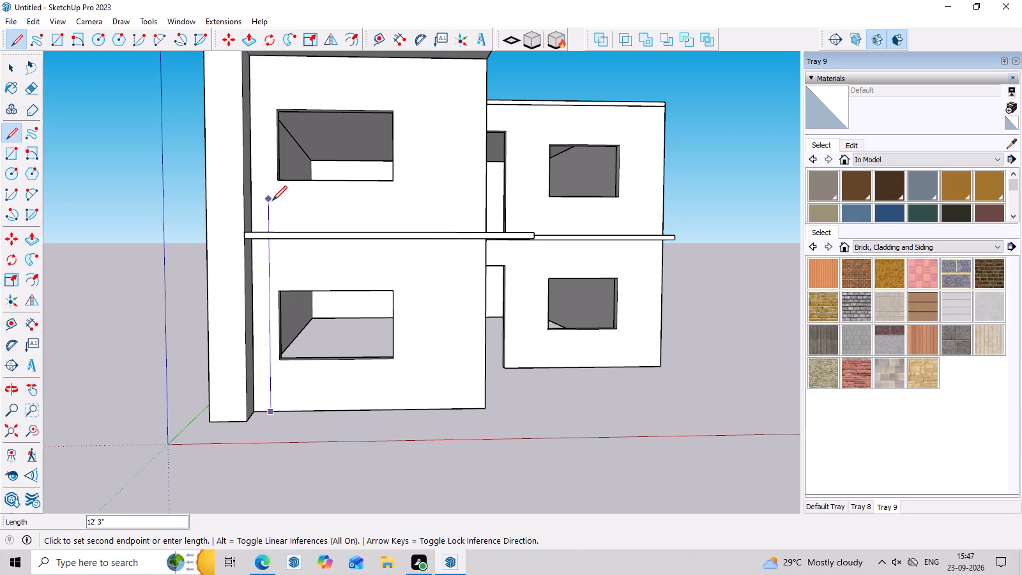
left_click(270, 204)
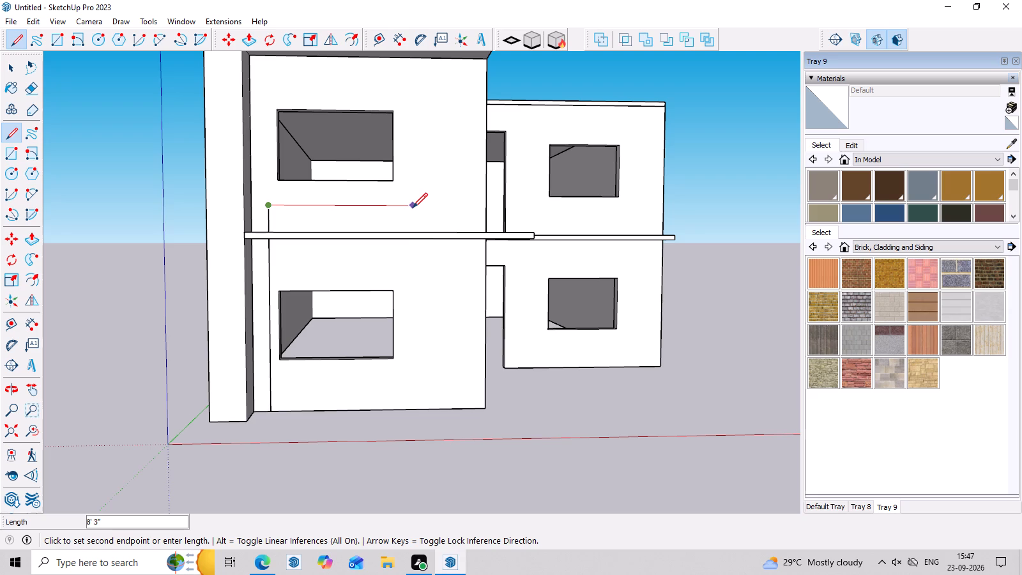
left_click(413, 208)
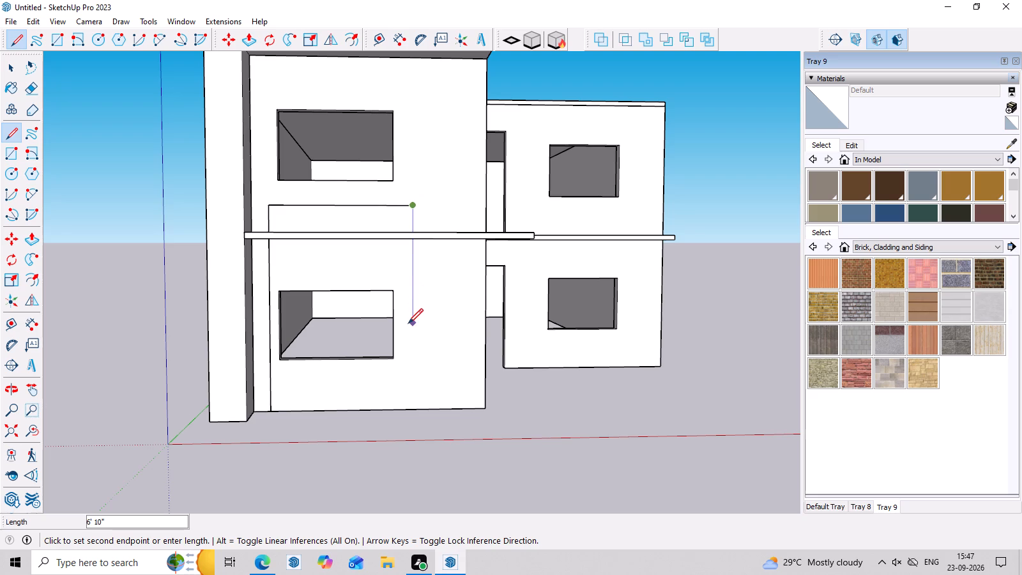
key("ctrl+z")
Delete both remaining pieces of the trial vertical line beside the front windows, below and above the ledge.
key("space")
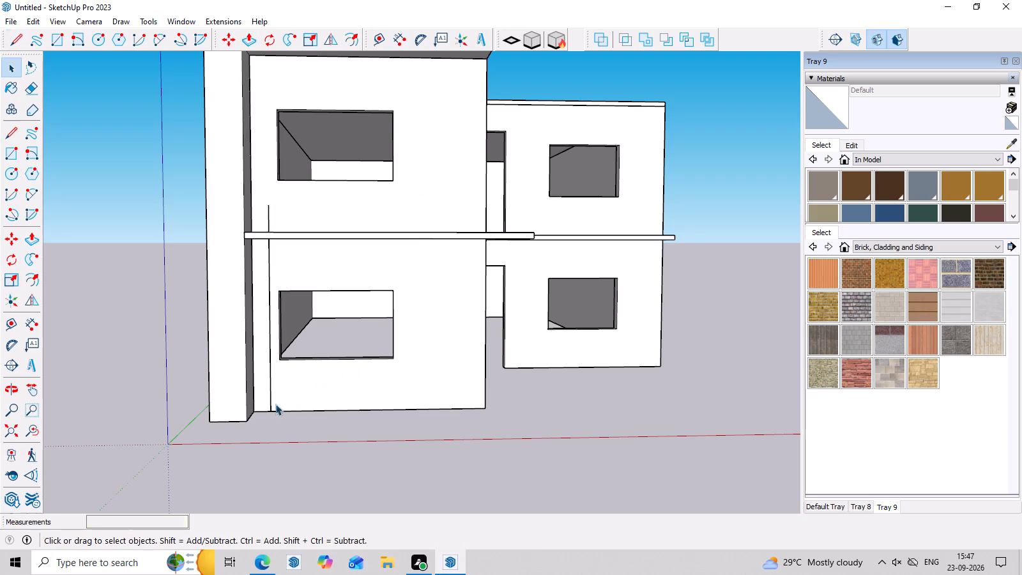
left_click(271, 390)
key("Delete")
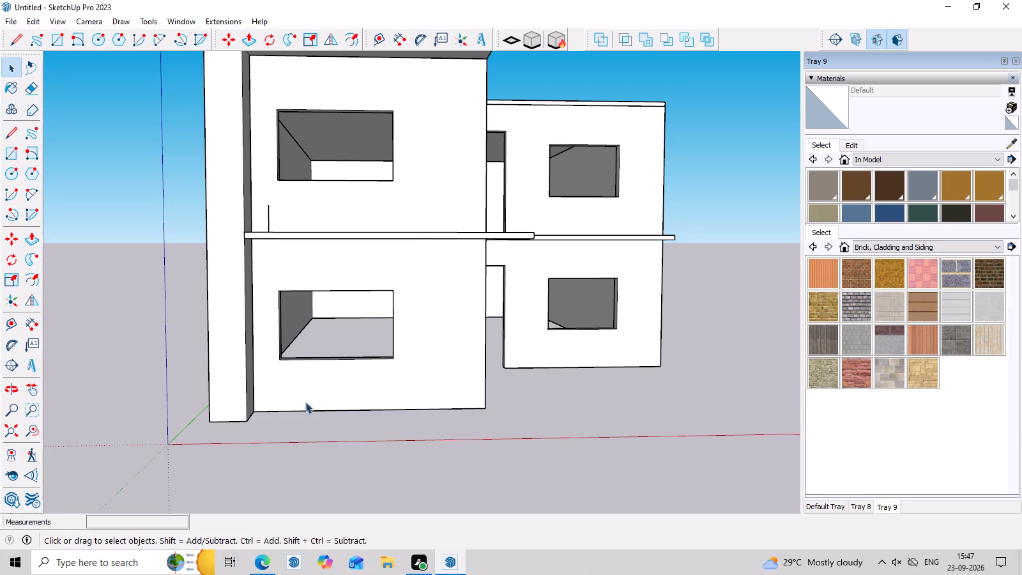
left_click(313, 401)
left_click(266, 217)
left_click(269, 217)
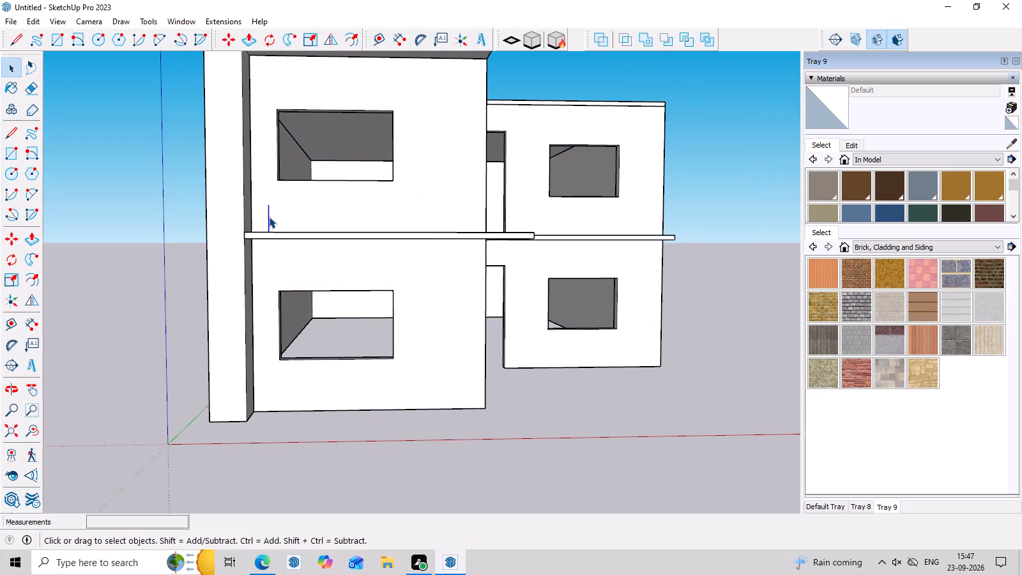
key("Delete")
Open the ground-floor wall group for editing.
double_click(412, 332)
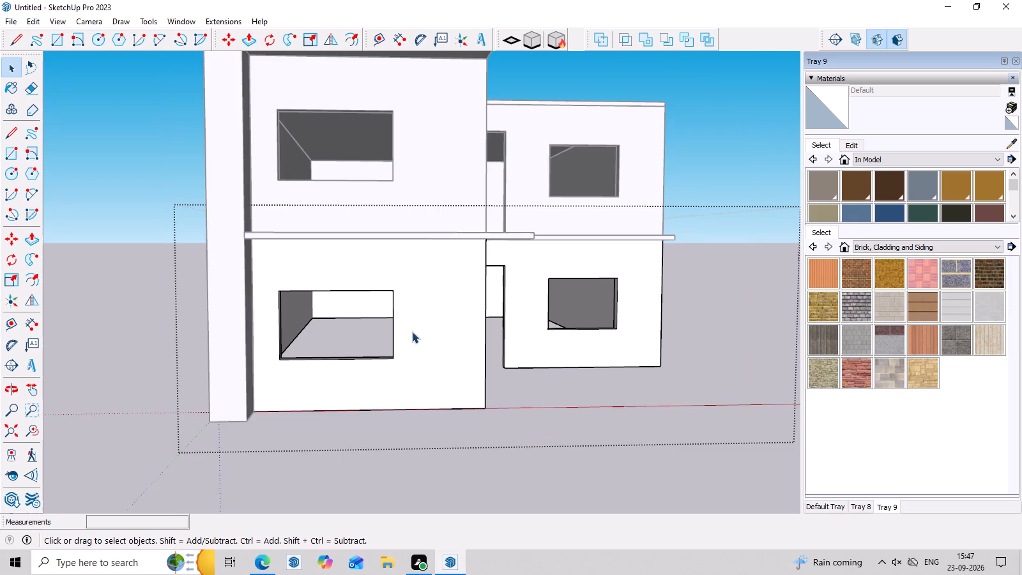
scroll(384, 322, "up", 2)
scroll(242, 260, "down", 2)
scroll(218, 190, "down", 2)
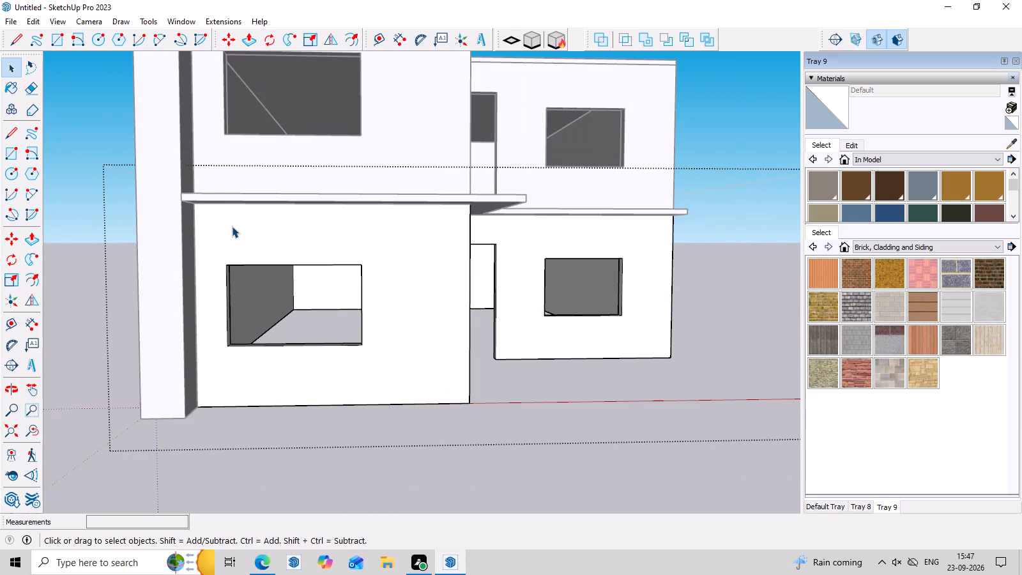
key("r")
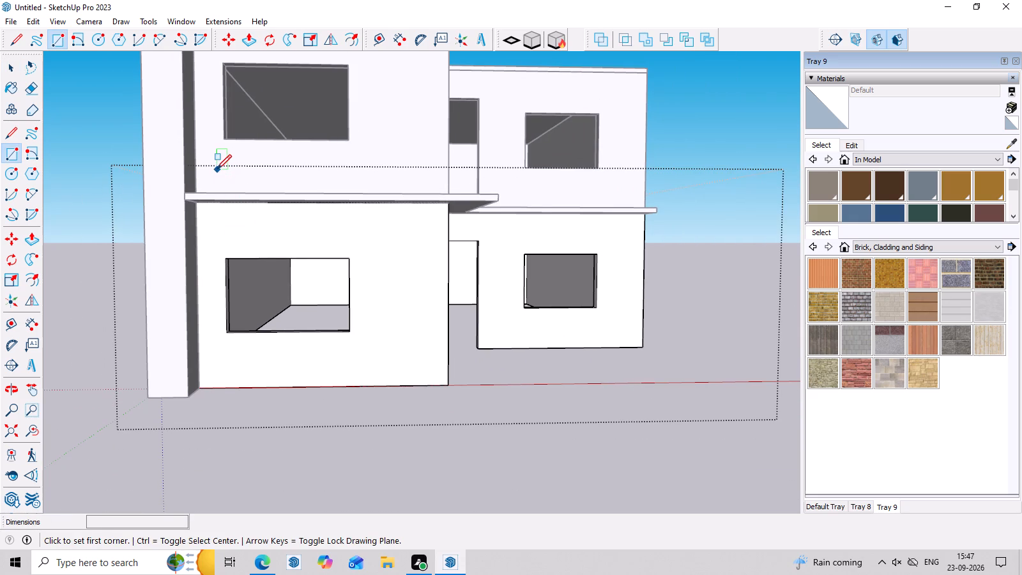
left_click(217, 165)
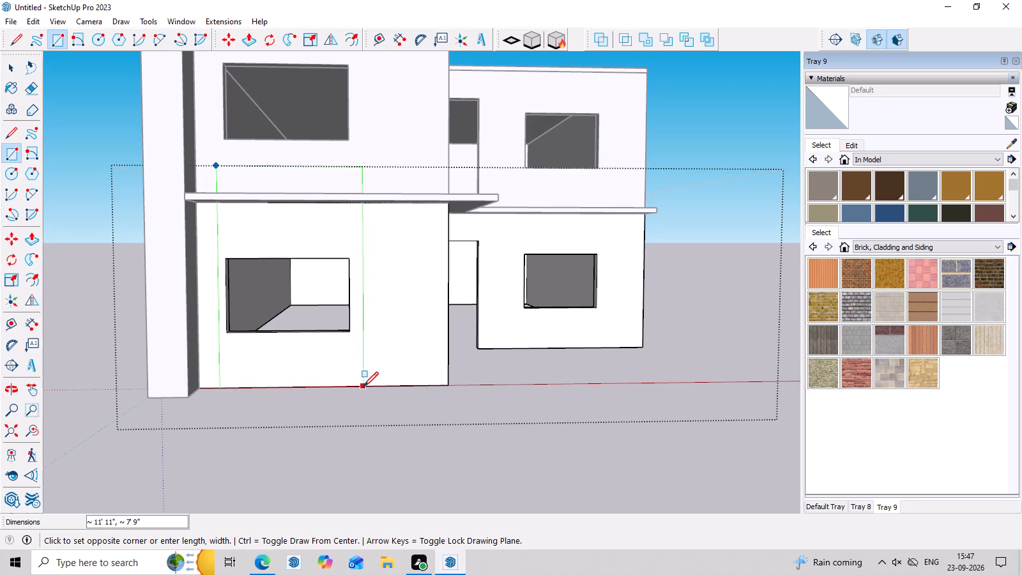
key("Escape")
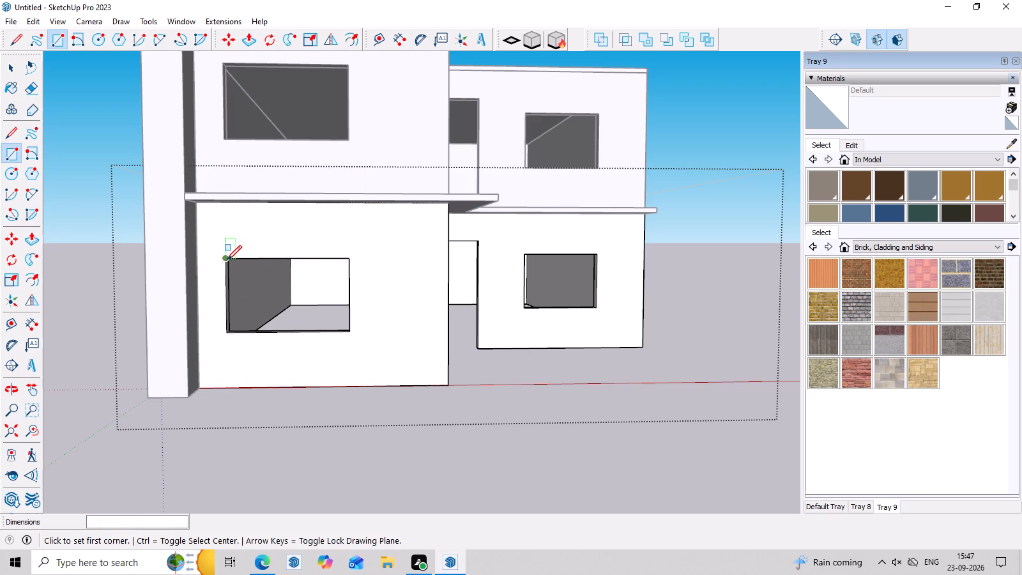
Draw a 6' 7" by 4' rectangle over the front block's ground-floor window opening and offset its outline outward by about 4".
left_click(227, 260)
left_click(351, 328)
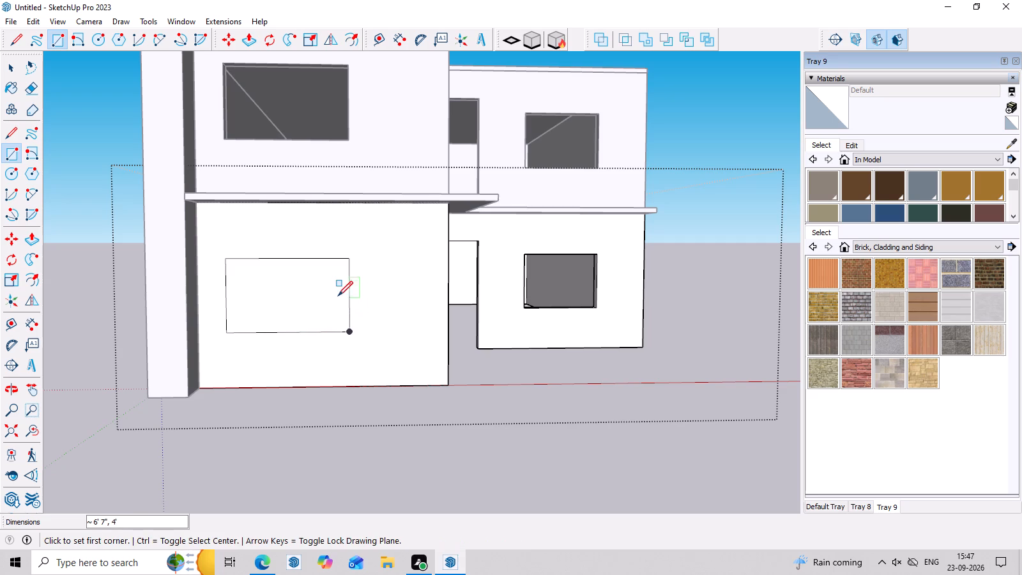
left_click(301, 291)
key("space")
left_click(301, 291)
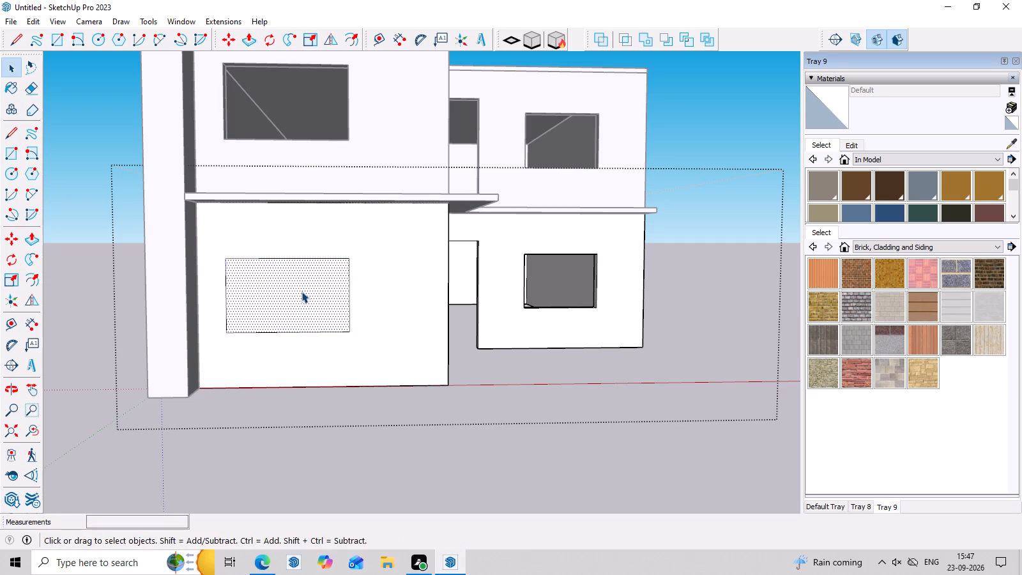
key("f")
left_click(301, 291)
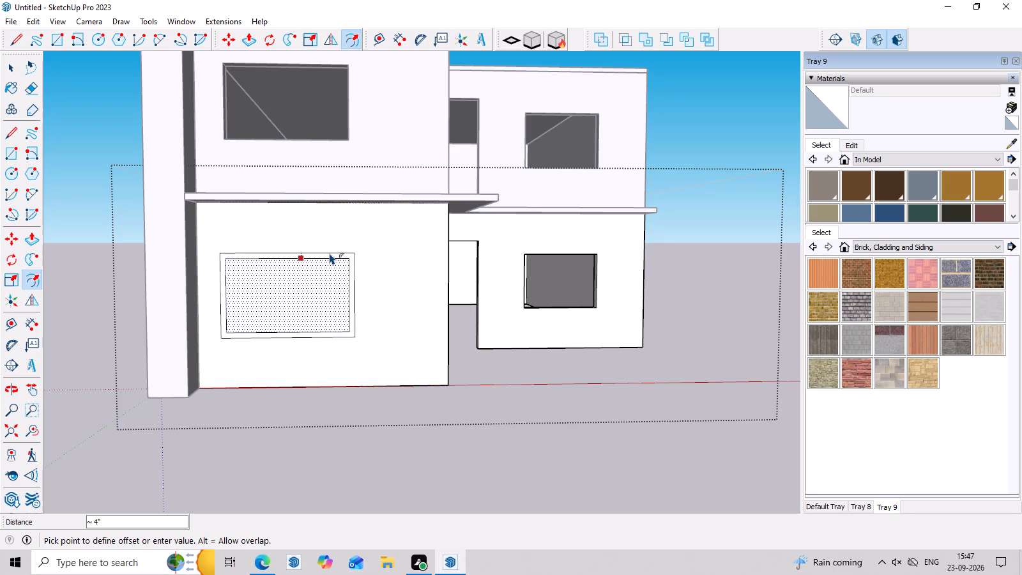
left_click(330, 253)
key("space")
Remove the face filling the window opening and the bottom edge of the offset outline.
left_click(346, 333)
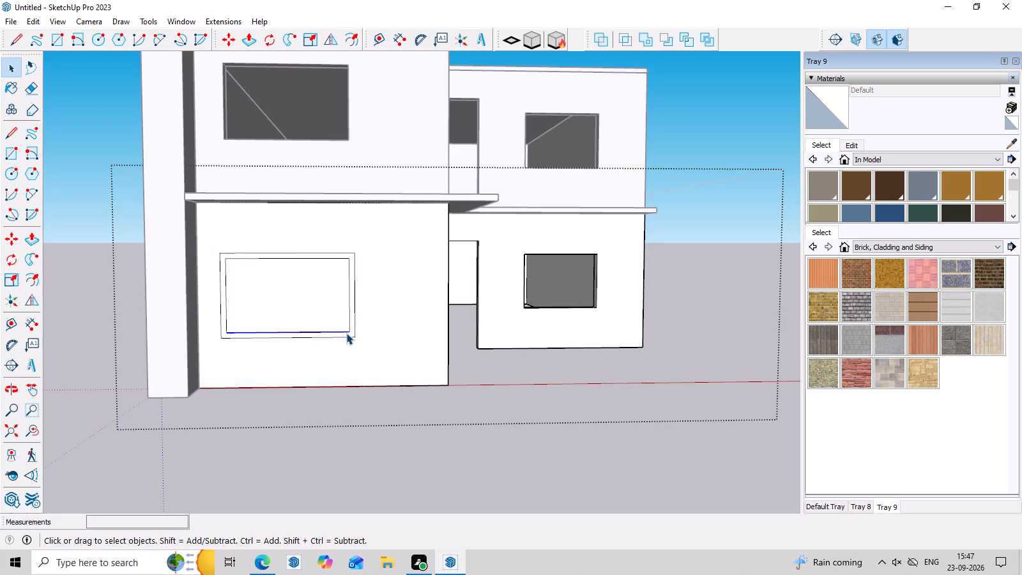
left_click(332, 303)
key("ctrl+x")
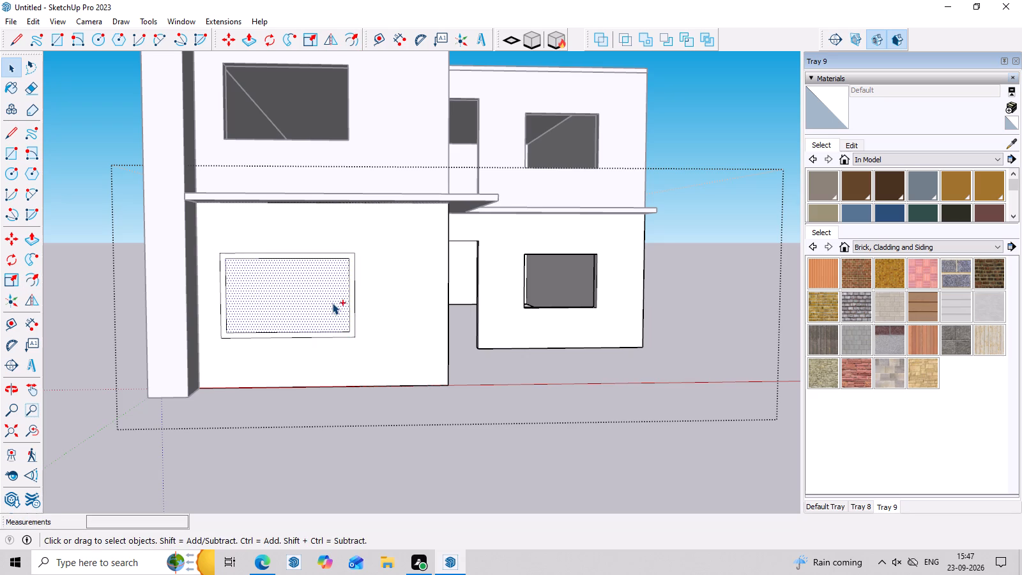
left_click(351, 335)
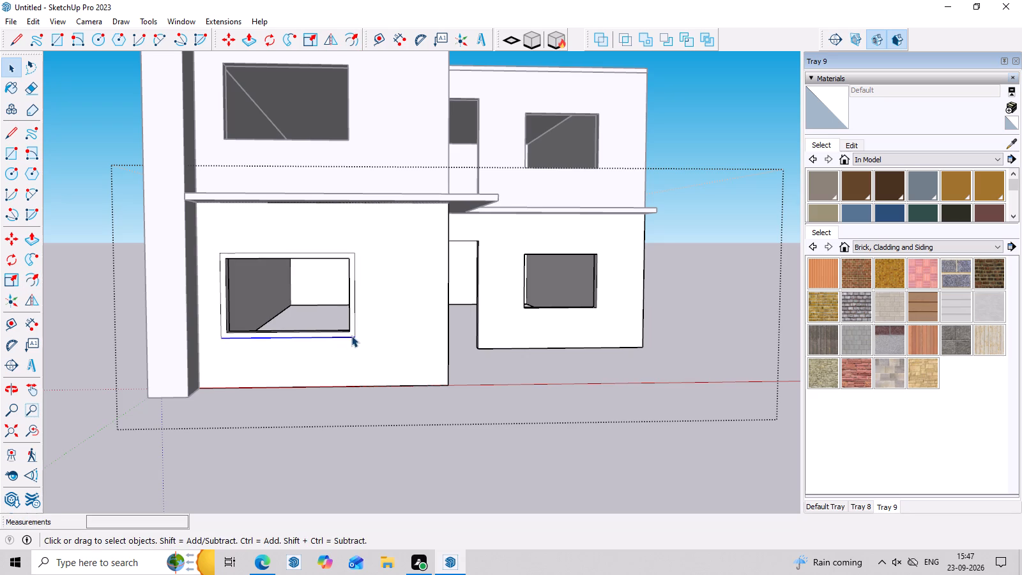
key("Delete")
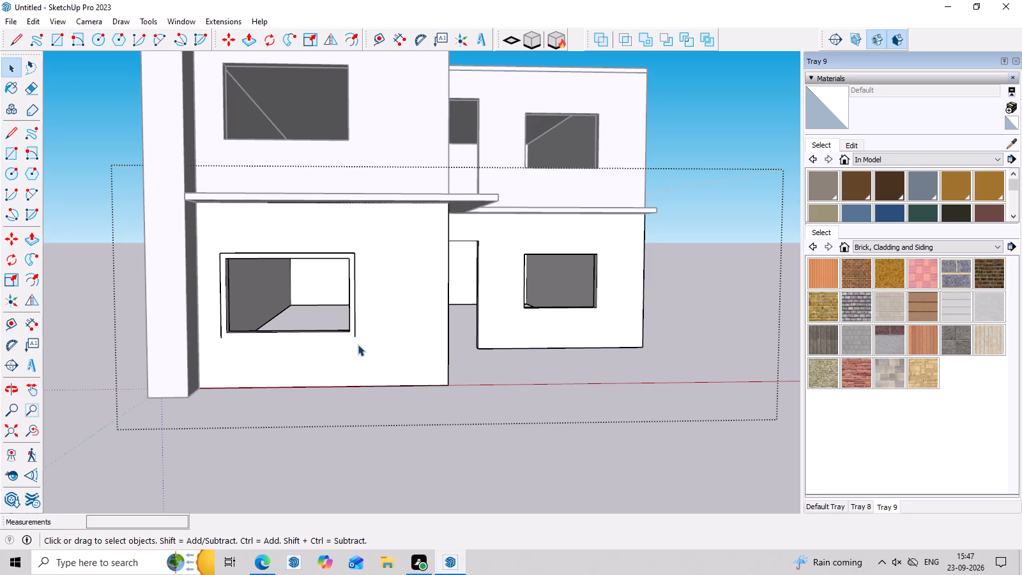
Extend both side edges of the window outline straight down about 2' 8" to the base of the wall.
key("l")
left_click(355, 335)
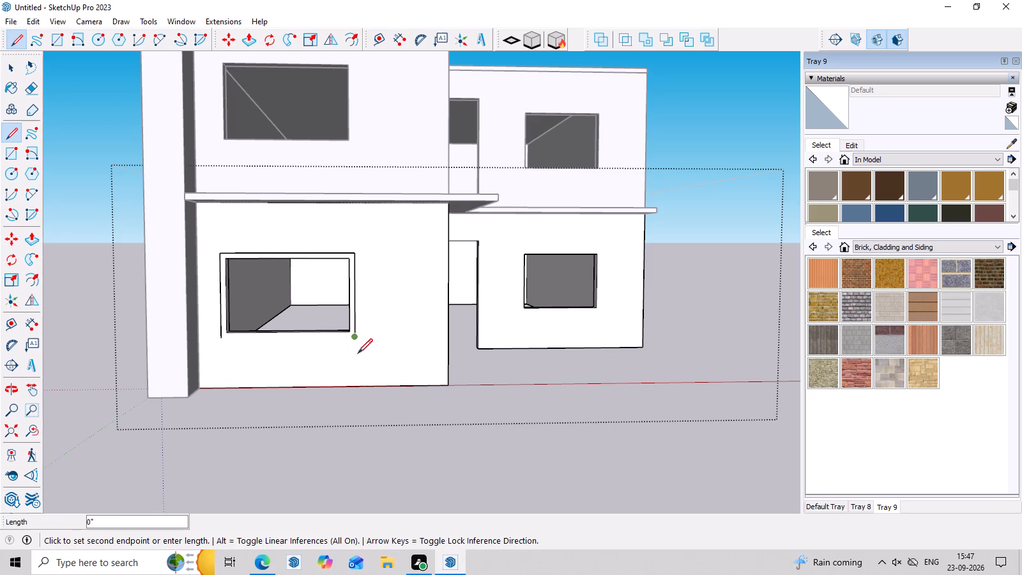
left_click(360, 384)
key("space")
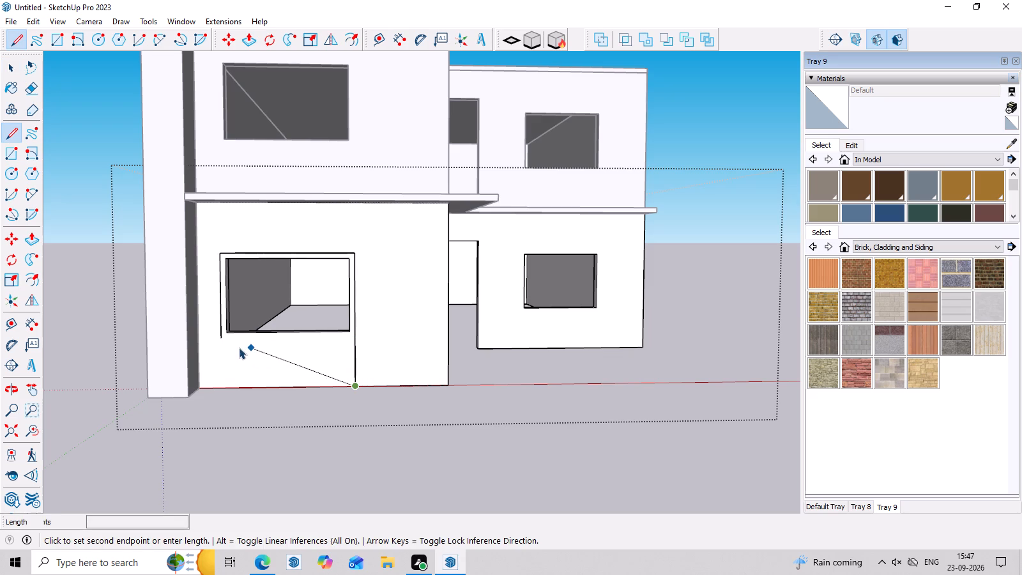
key("l")
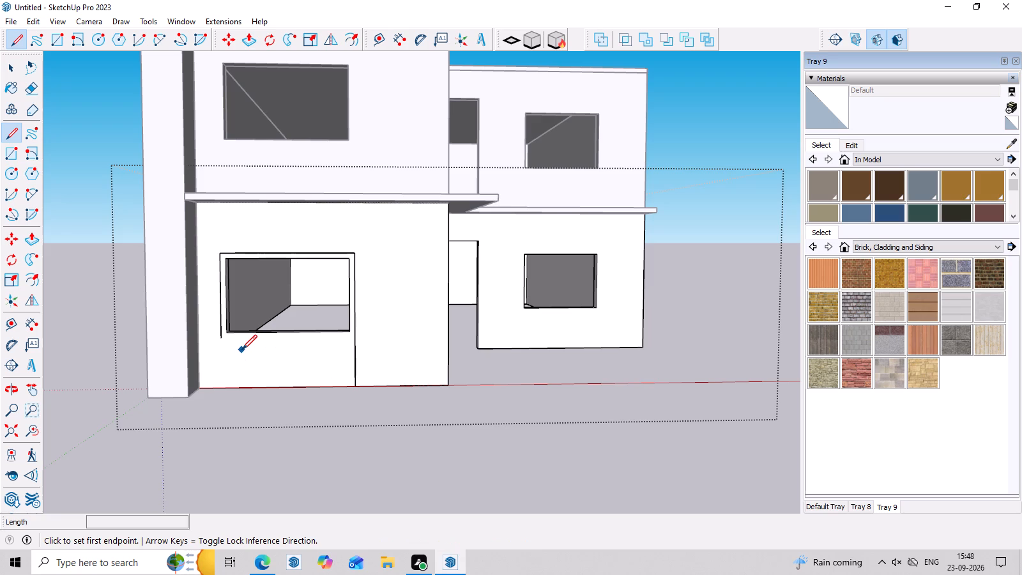
scroll(220, 336, "up", 3)
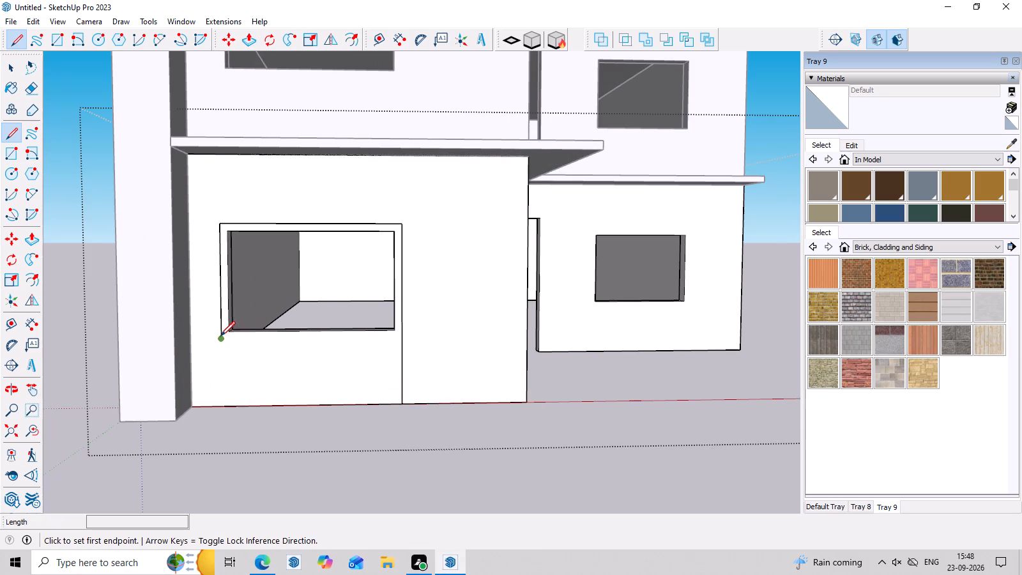
left_click(220, 338)
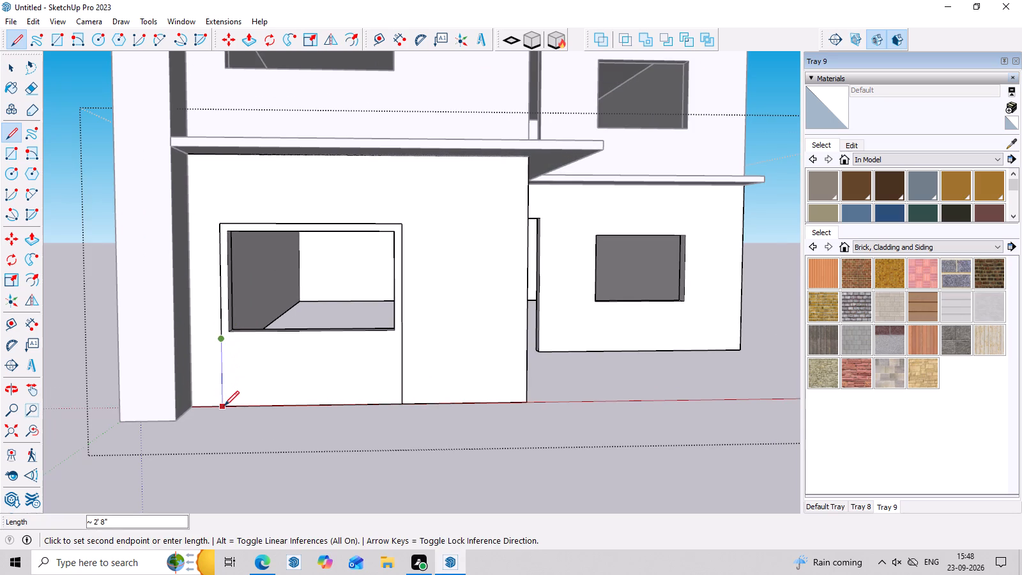
left_click(224, 406)
key("space")
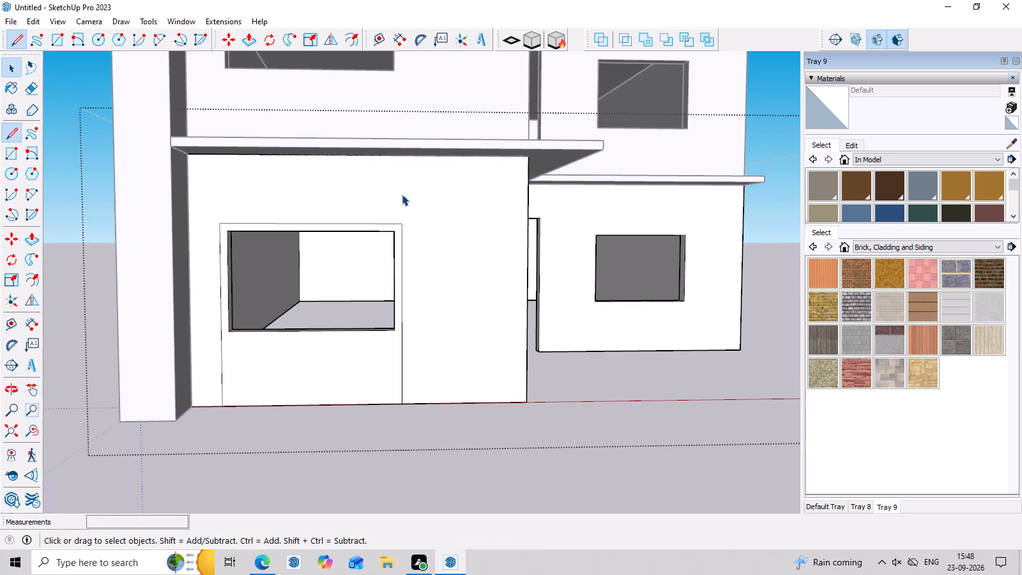
Draw lines from the outline's upper corner up 4' 9" past the ledge, across about 7' 2", and down to the opposite corner.
scroll(419, 217, "up", 2)
key("l")
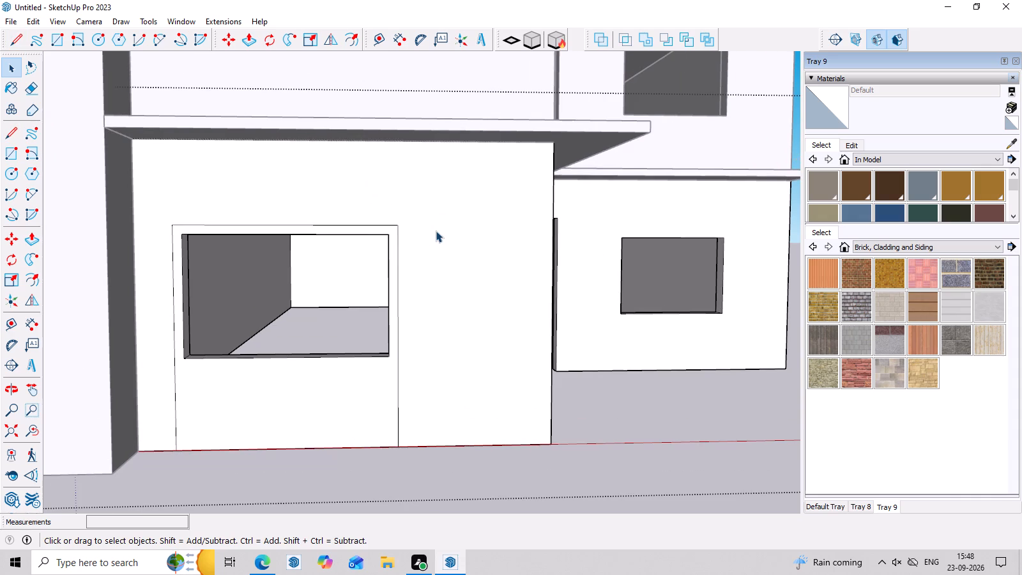
left_click(397, 230)
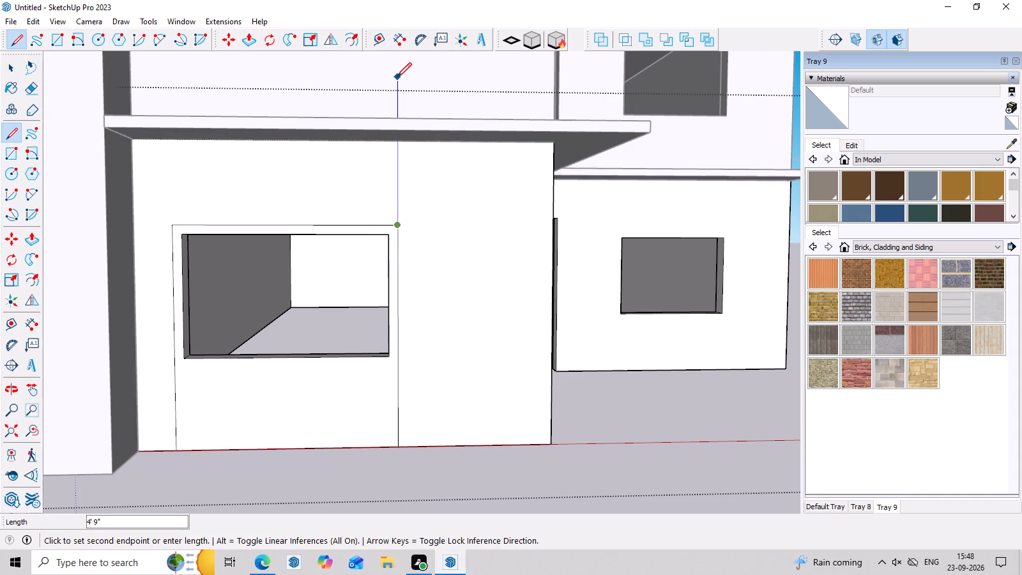
left_click(397, 77)
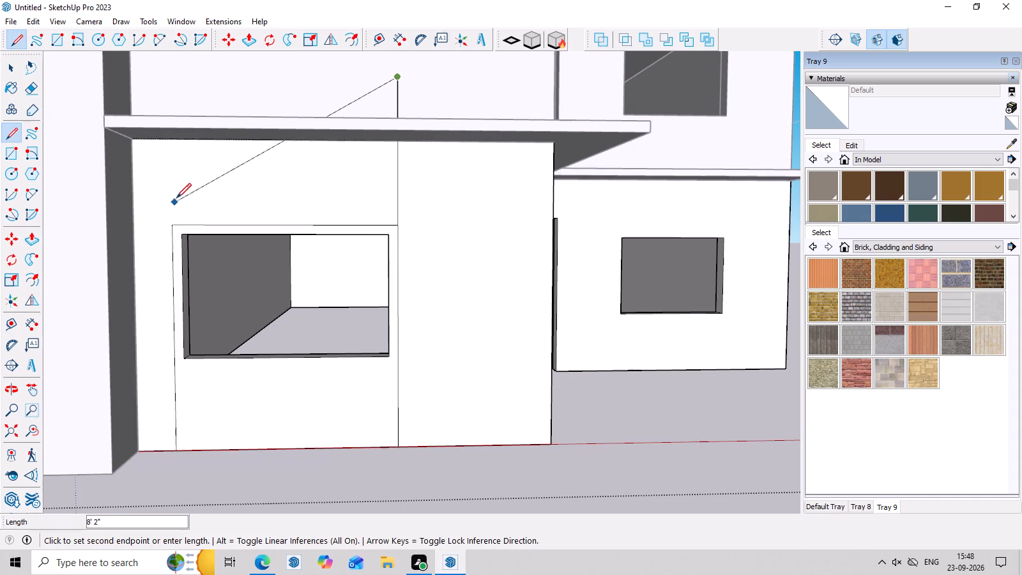
left_click(169, 73)
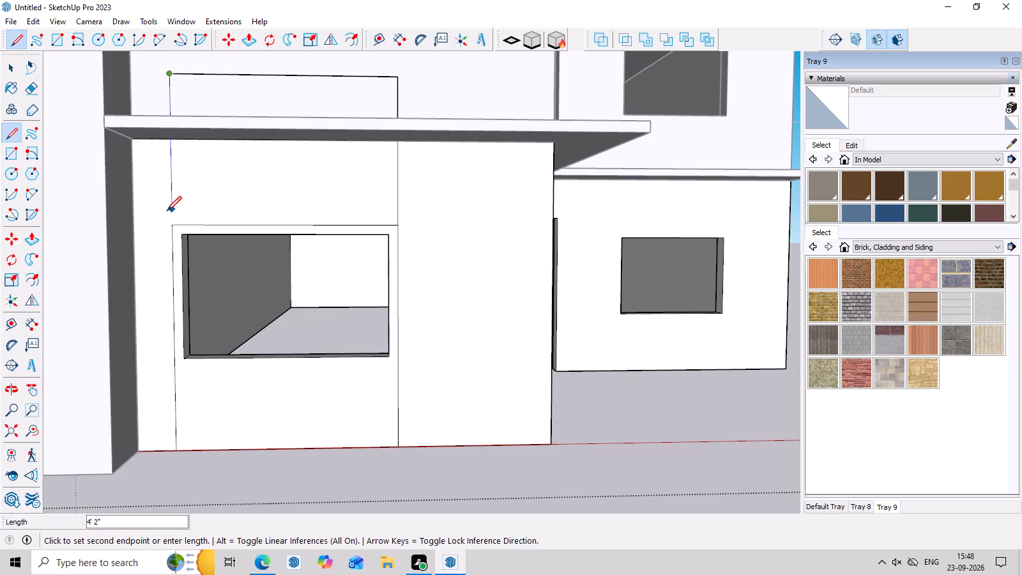
left_click(170, 227)
key("Escape")
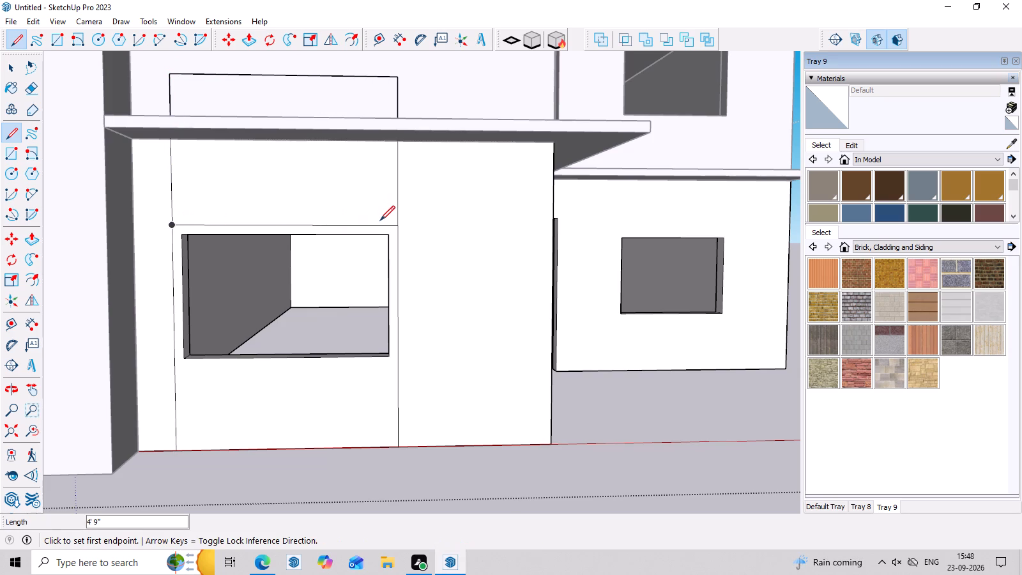
Delete the horizontal line that divides the surround face just above the front block's ground-floor window opening.
key("space")
left_click(385, 223)
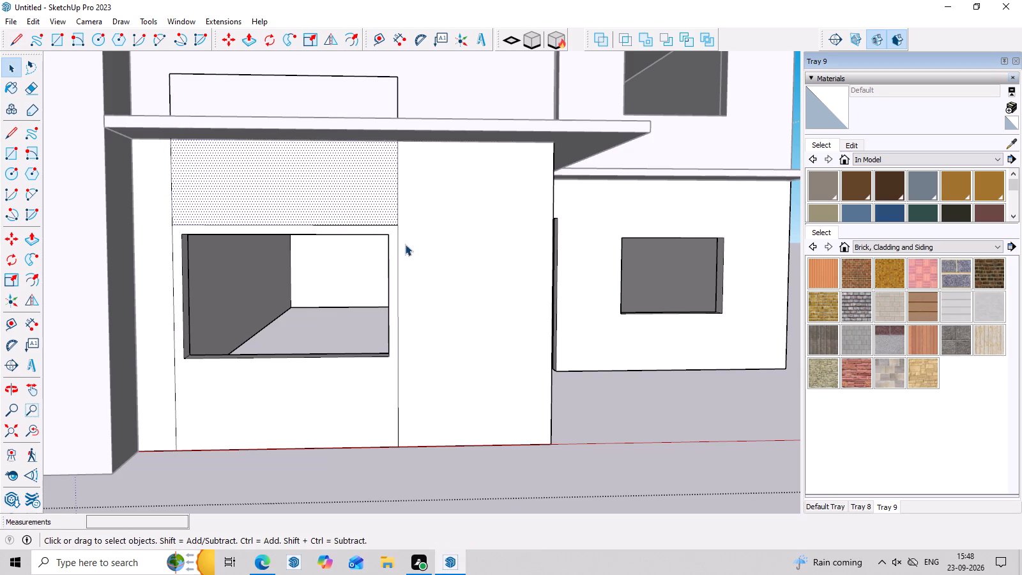
scroll(402, 239, "up", 1)
left_click(391, 221)
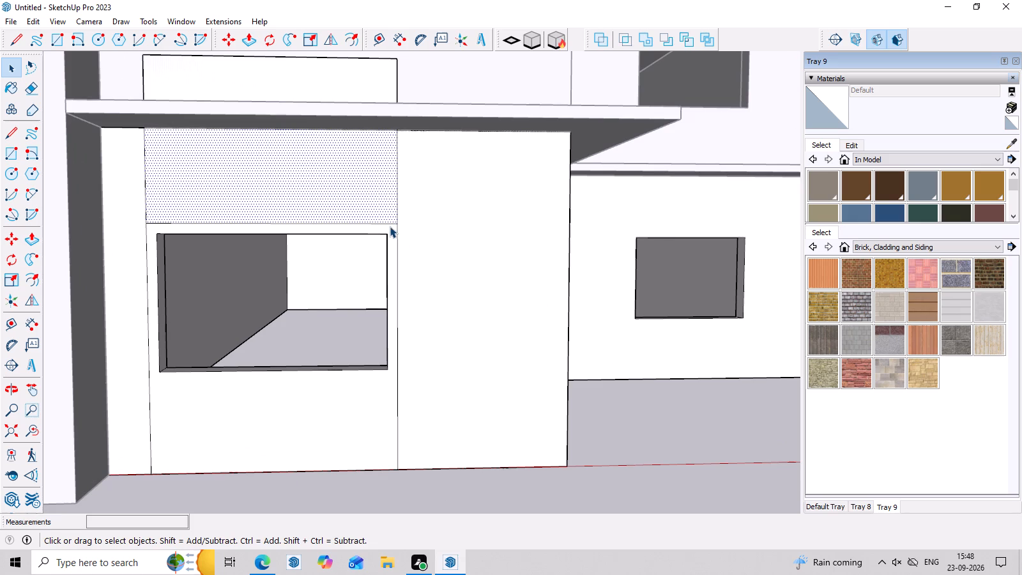
left_click(391, 221)
left_click(393, 222)
scroll(393, 222, "up", 3)
double_click(393, 222)
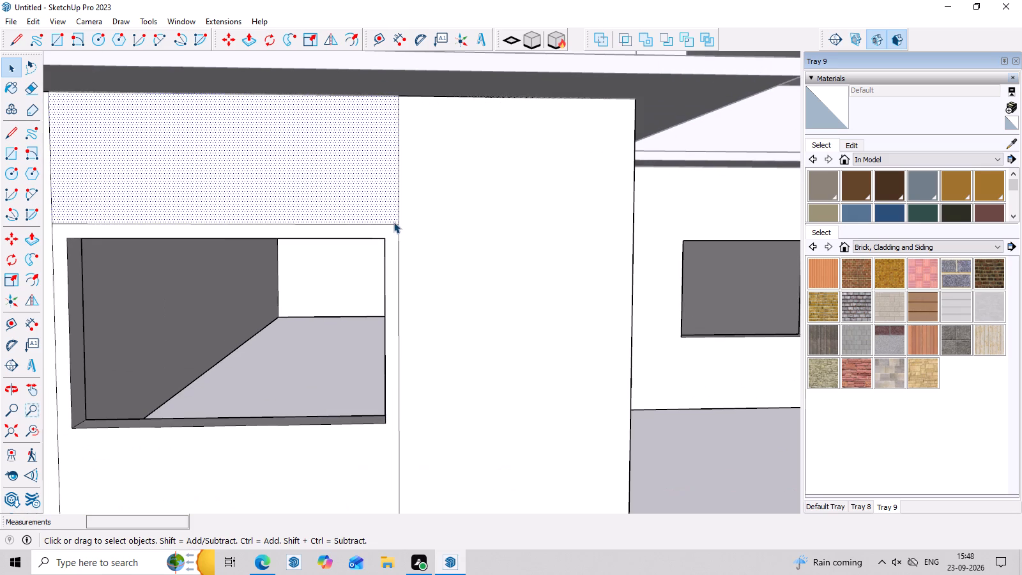
left_click(393, 222)
scroll(393, 222, "up", 2)
key("space")
left_click(393, 222)
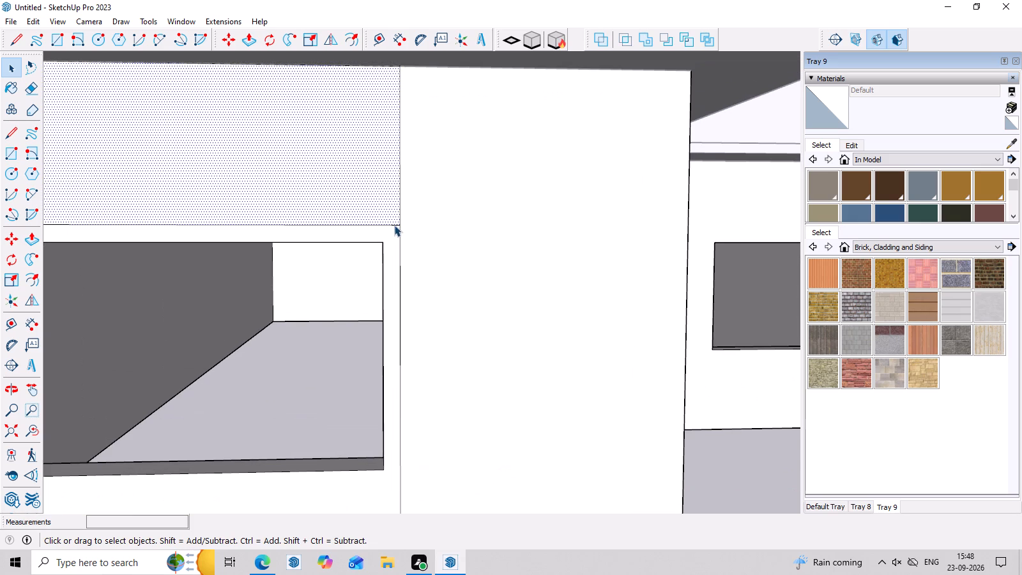
left_click(394, 225)
key("Delete")
Push/Pull the surround face around the front ground-floor window outward by 2".
scroll(409, 284, "down", 8)
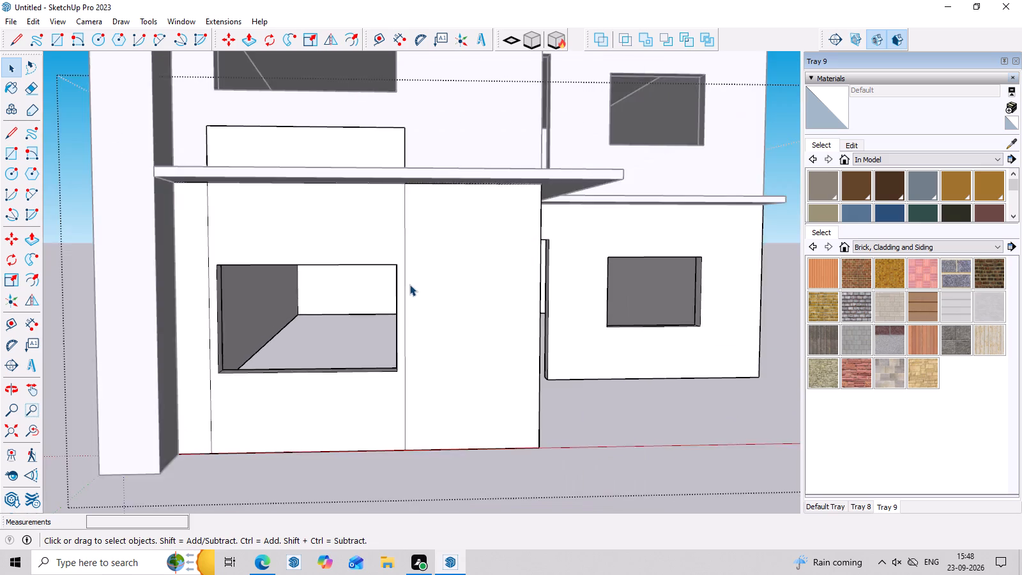
scroll(409, 284, "down", 3)
middle_click_drag(524, 341, 495, 341)
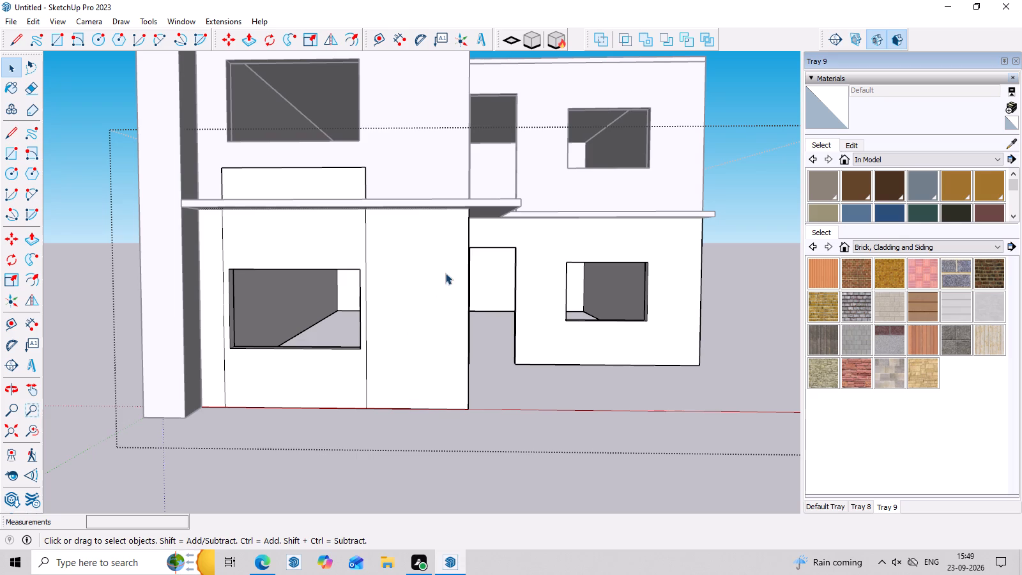
middle_click_drag(399, 251, 445, 249)
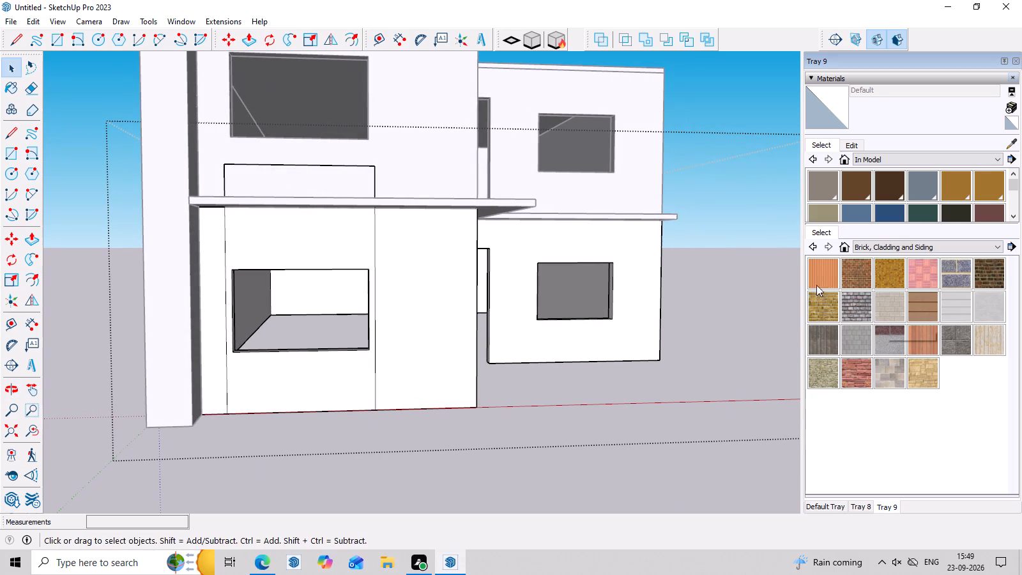
key("p")
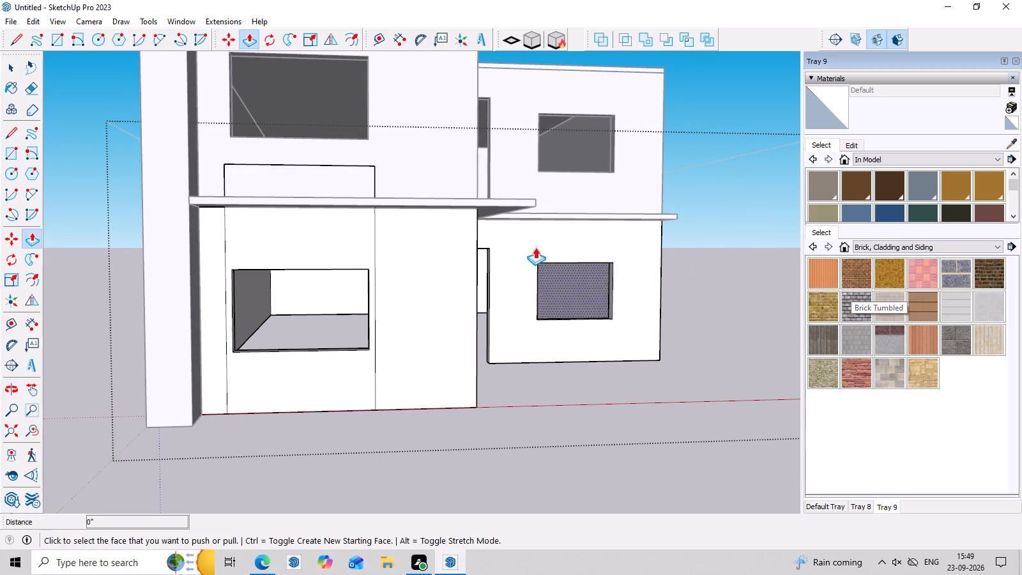
left_click(355, 238)
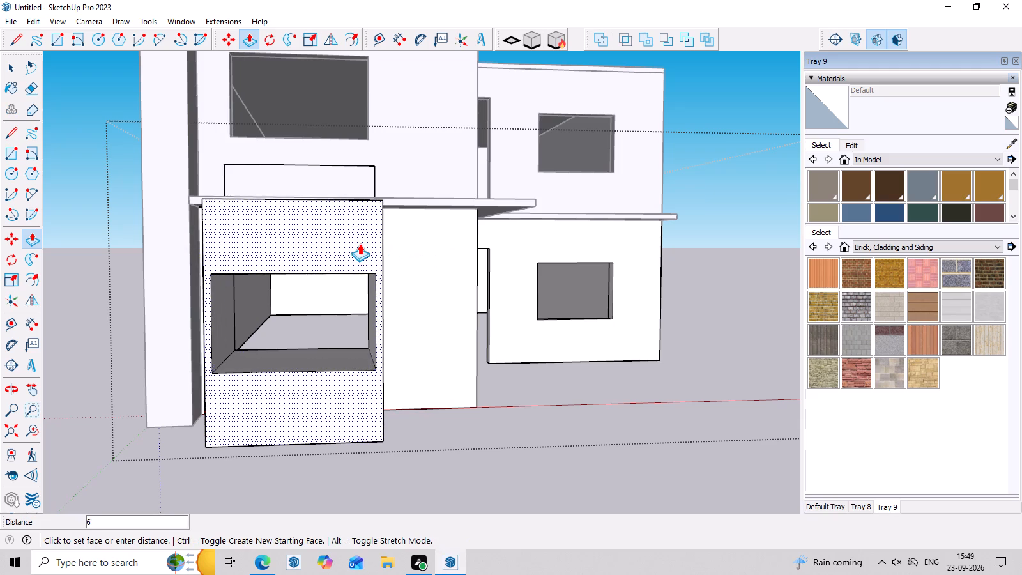
middle_click_drag(360, 238, 255, 282)
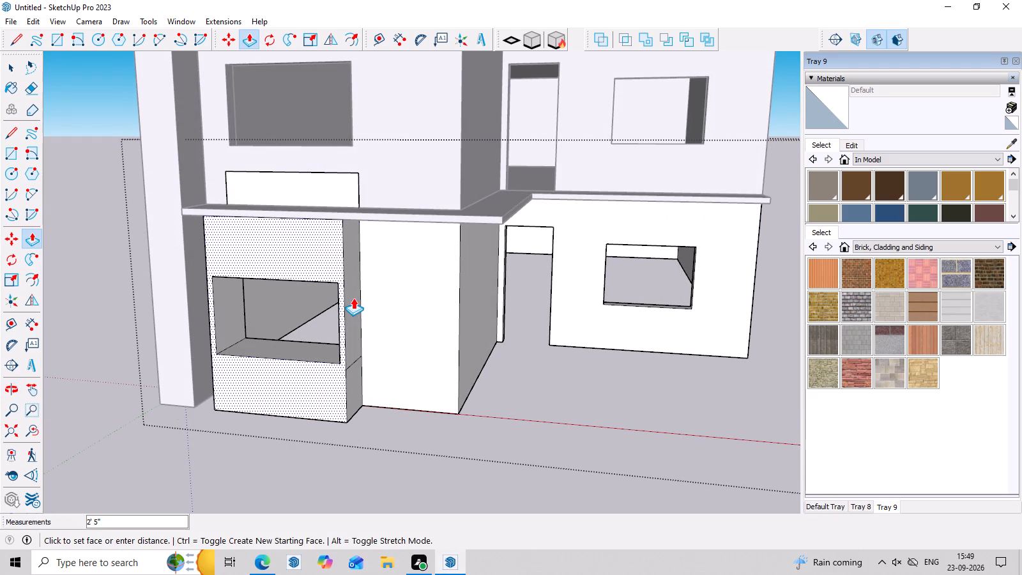
key("2")
key("Return")
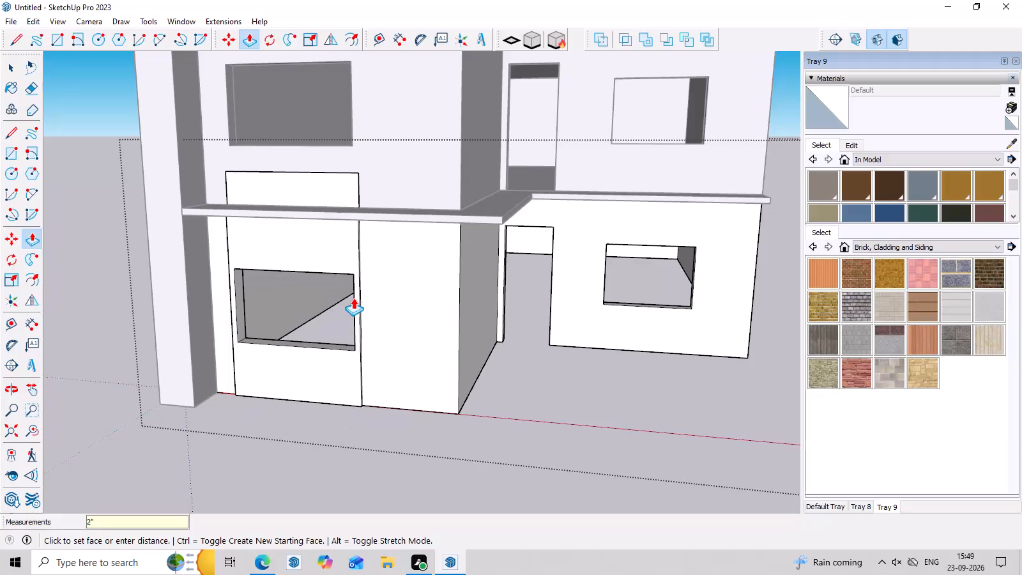
middle_click_drag(367, 294, 349, 313)
scroll(349, 307, "up", 8)
scroll(400, 303, "up", 1)
middle_click_drag(404, 306, 355, 325)
scroll(398, 275, "down", 17)
middle_click_drag(400, 296, 403, 309)
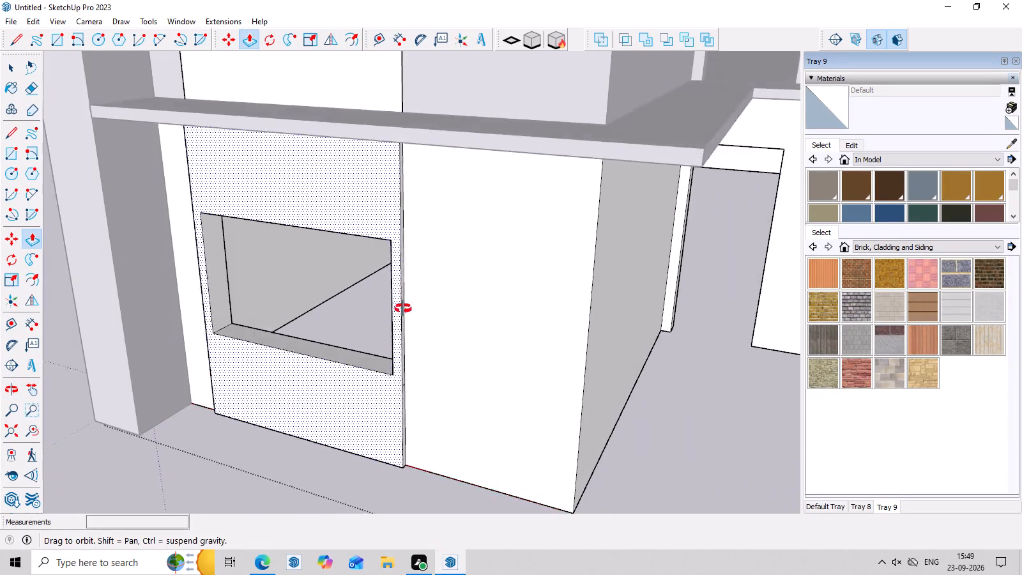
middle_click_drag(403, 309, 411, 331)
left_click(386, 98)
key("space")
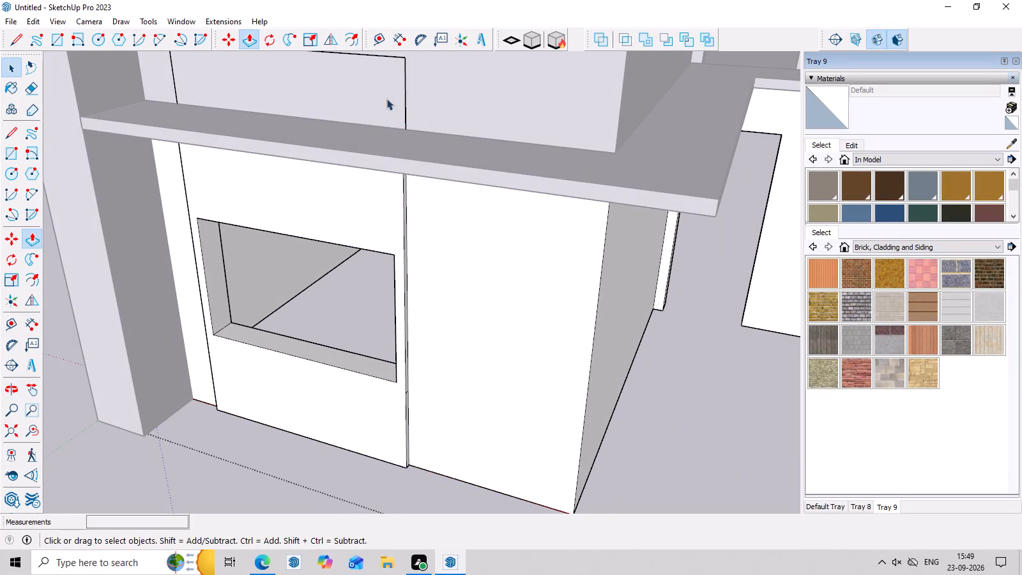
left_click(733, 328)
double_click(703, 313)
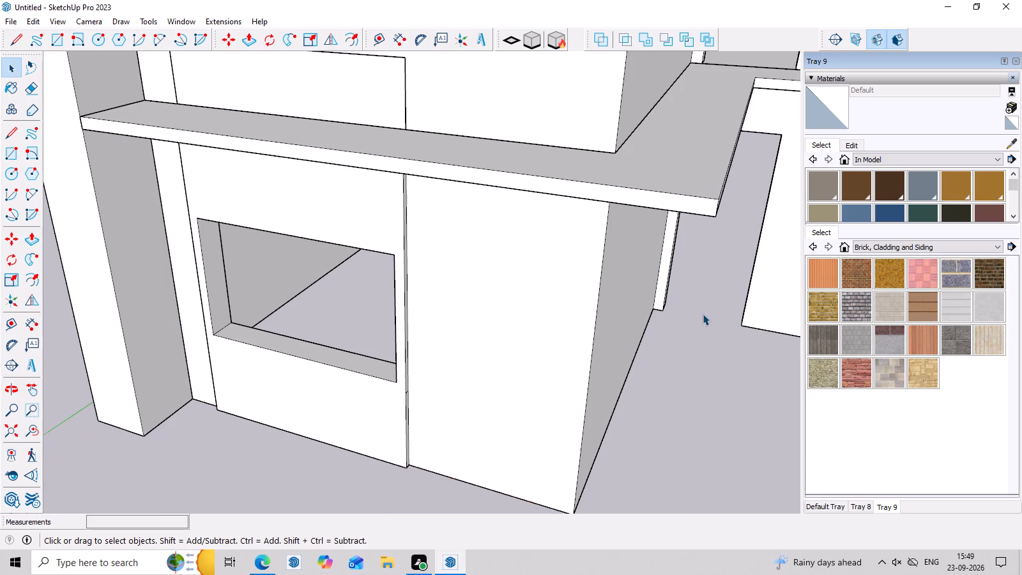
Trace the part of the surround outline above the ledge onto the upper-storey wall with lines, about 1' 9" high.
left_click(383, 91)
scroll(383, 91, "up", 1)
triple_click(383, 91)
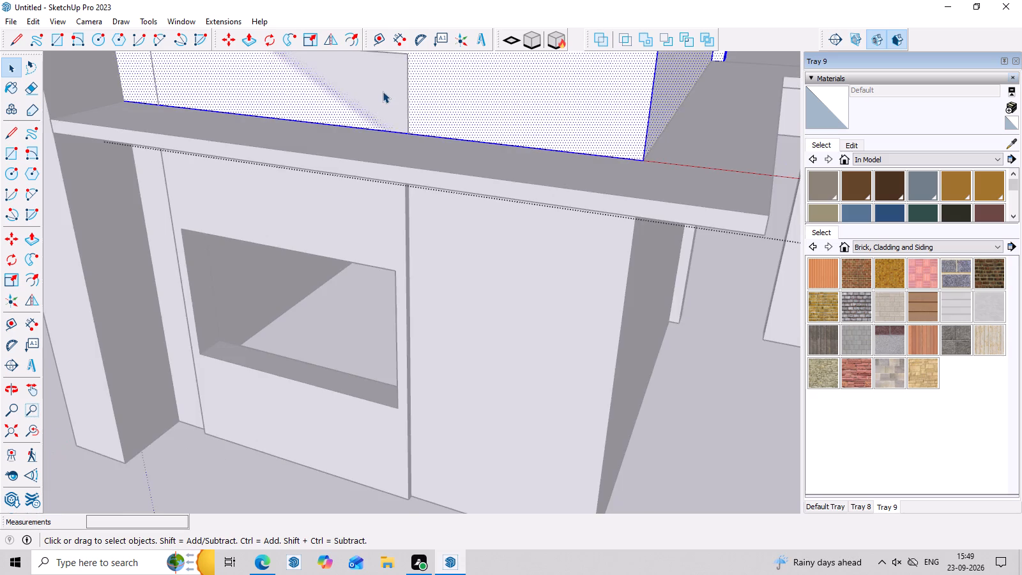
scroll(383, 91, "up", 3)
scroll(418, 129, "down", 7)
middle_click_drag(444, 214, 515, 208)
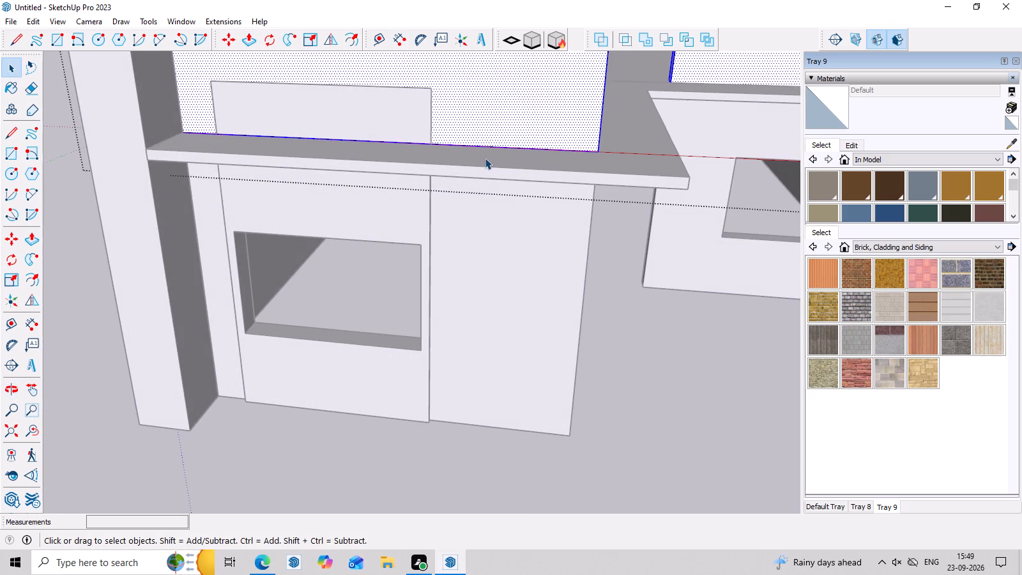
key("l")
left_click(432, 143)
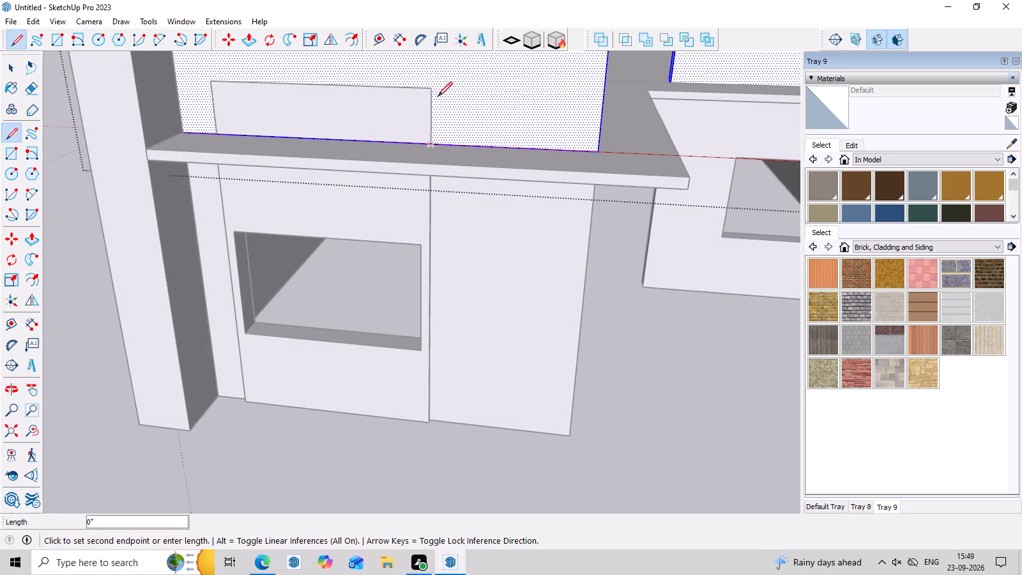
left_click(432, 87)
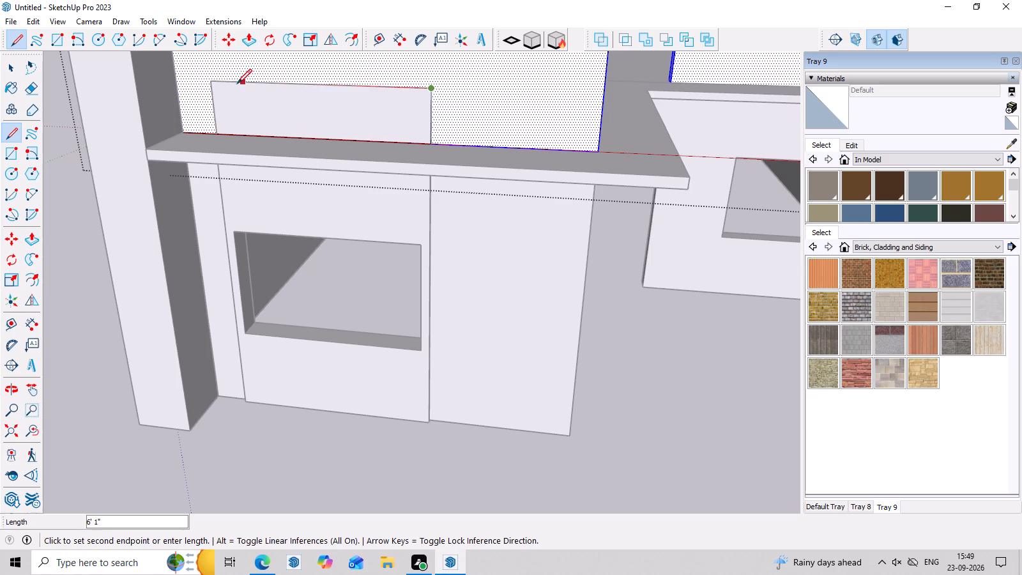
left_click(211, 83)
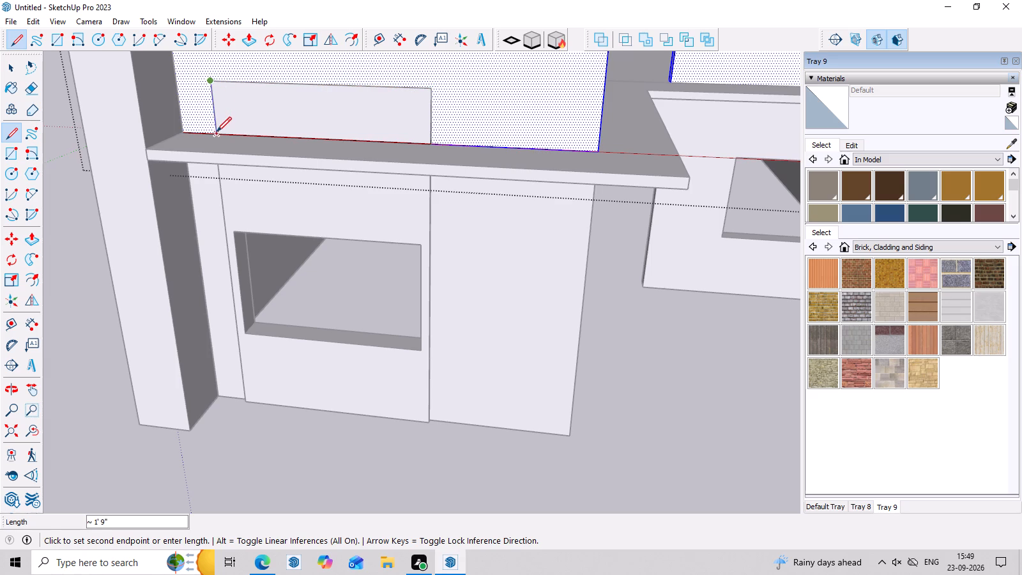
left_click(217, 132)
key("space")
Push/Pull the traced rectangle on the upper-storey wall outward by 2".
key("p")
left_click(356, 116)
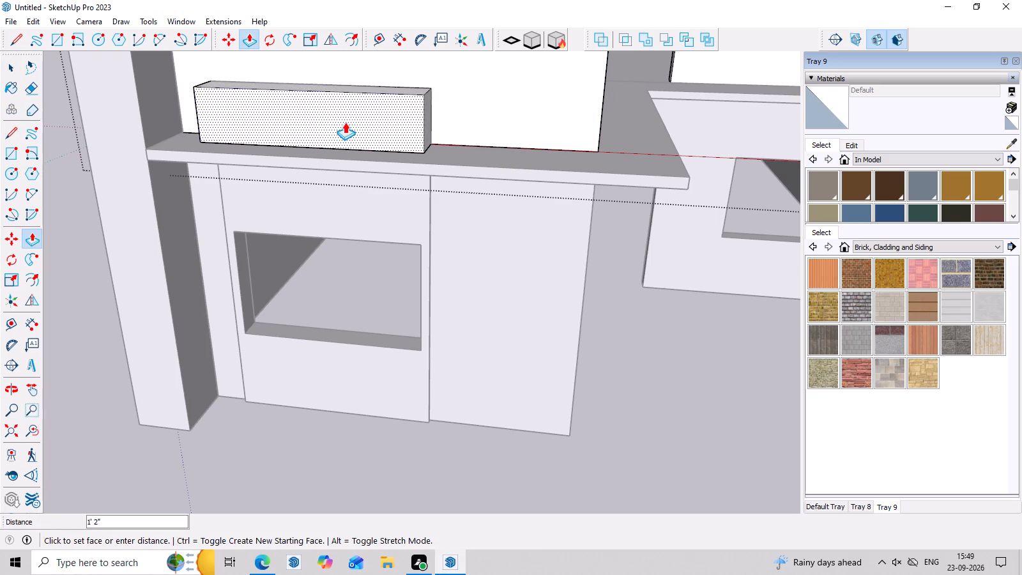
key("2")
key("Return")
middle_click(612, 291)
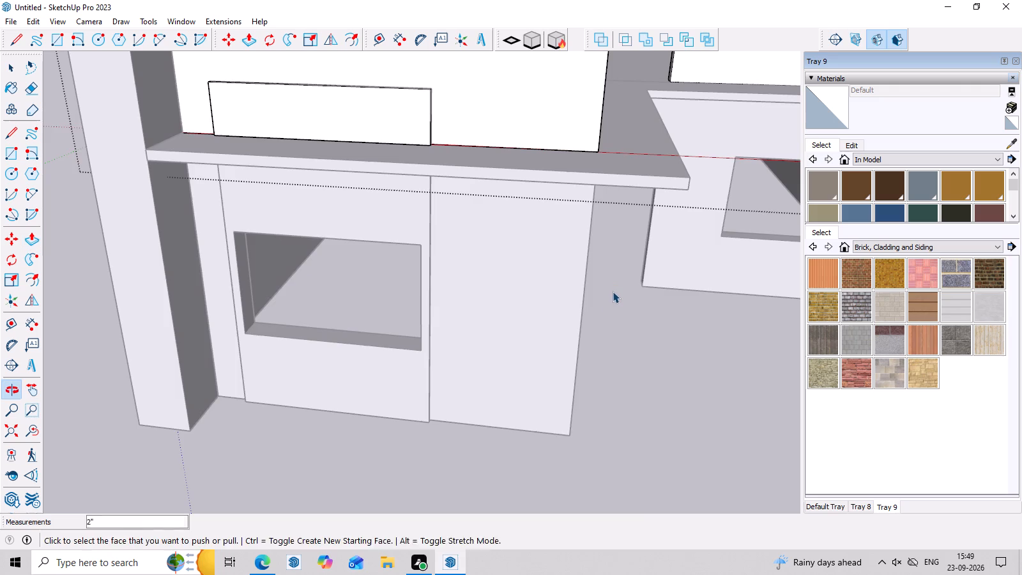
key("space")
double_click(622, 289)
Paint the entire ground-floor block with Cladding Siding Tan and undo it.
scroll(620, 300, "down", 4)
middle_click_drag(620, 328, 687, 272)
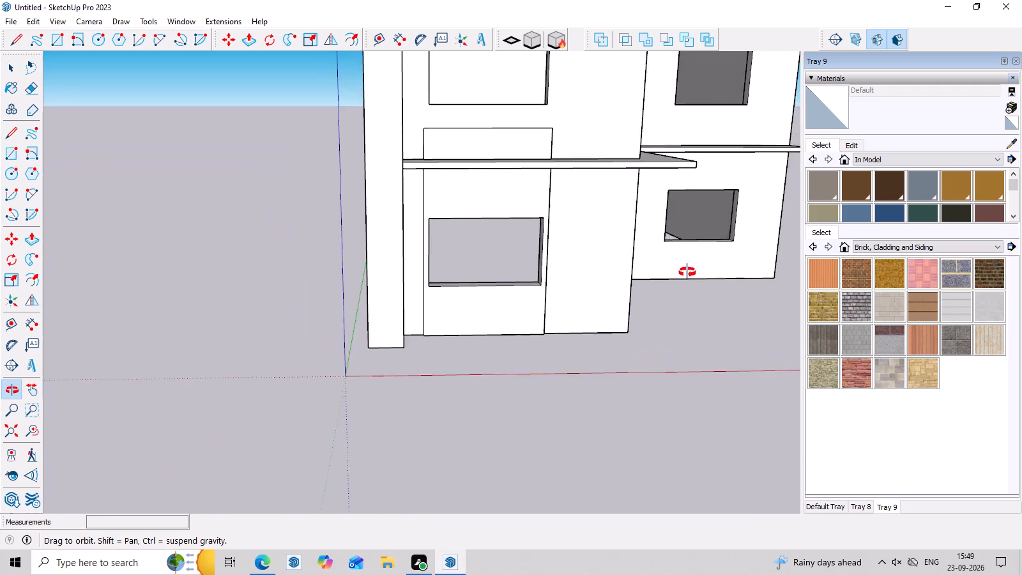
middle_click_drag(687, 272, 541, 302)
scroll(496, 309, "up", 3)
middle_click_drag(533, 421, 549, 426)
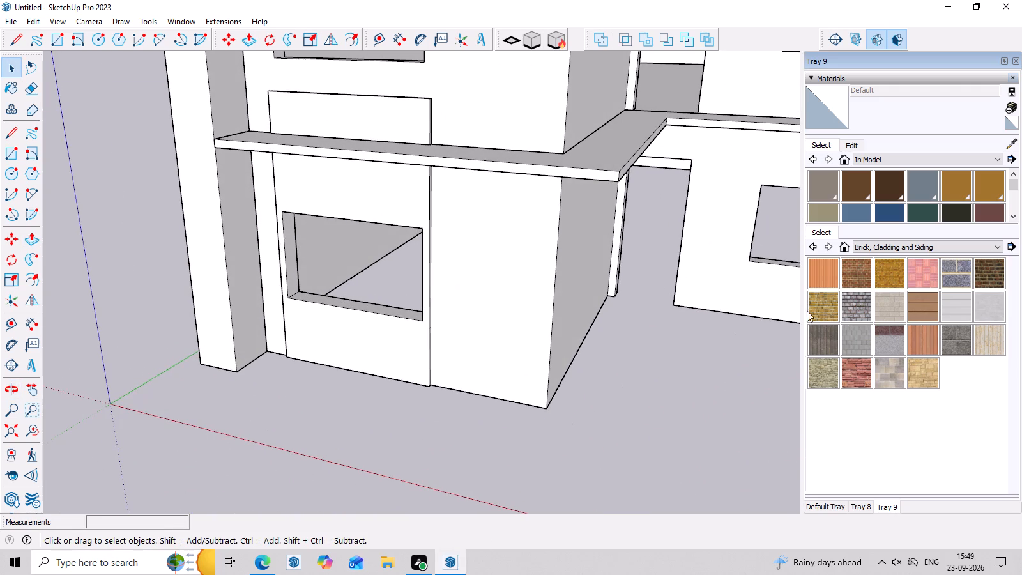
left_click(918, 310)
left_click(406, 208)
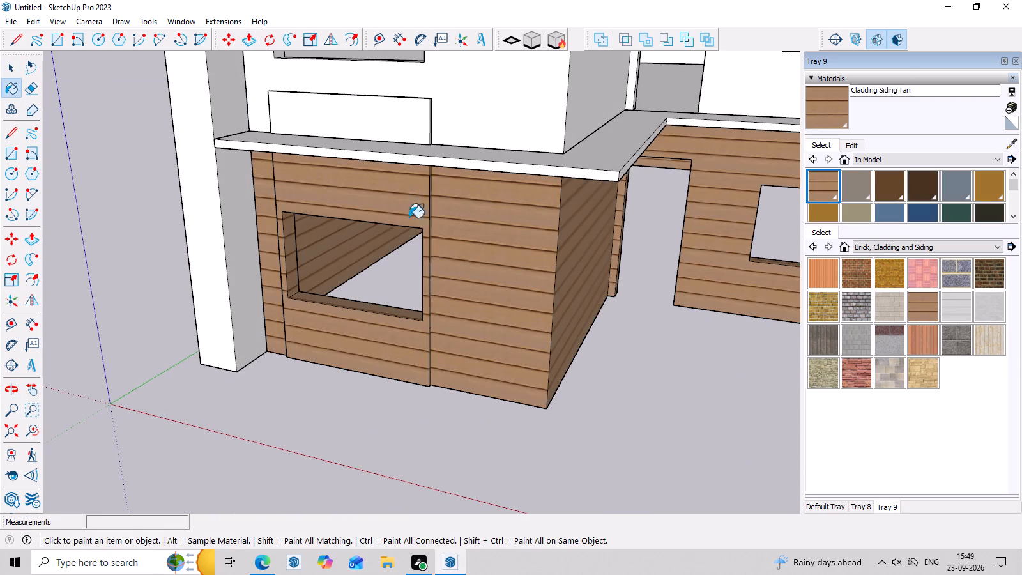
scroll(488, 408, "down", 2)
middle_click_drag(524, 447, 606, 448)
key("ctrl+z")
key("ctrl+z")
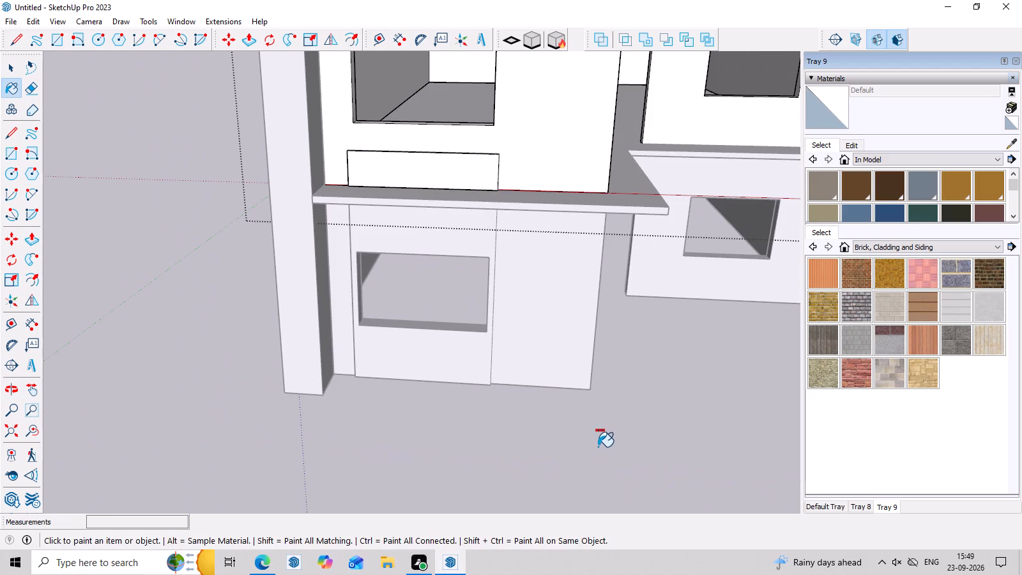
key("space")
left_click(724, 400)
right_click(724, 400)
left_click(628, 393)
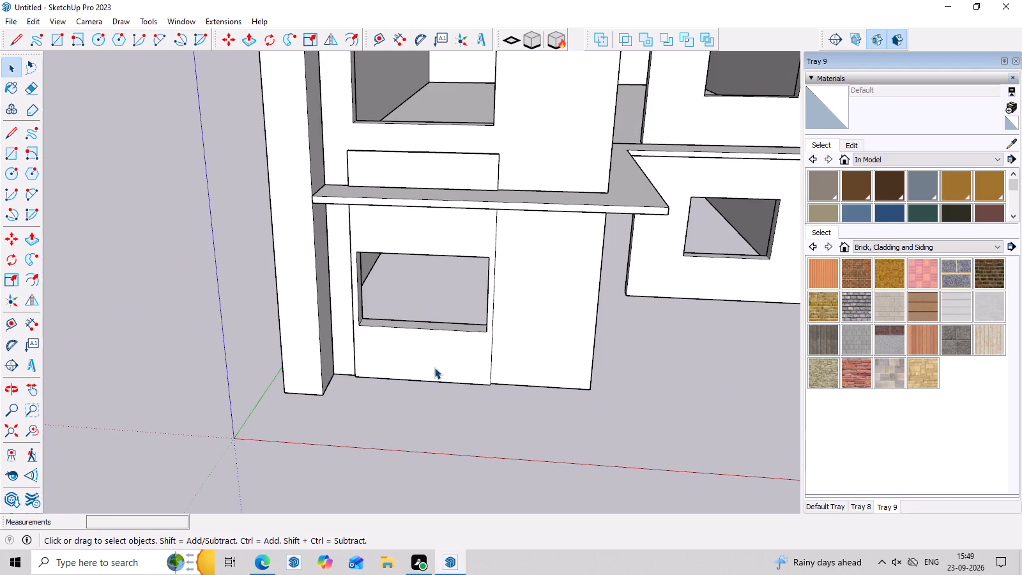
Paint only the projecting surround face around the front ground-floor window with Cladding Siding Tan.
double_click(434, 367)
scroll(434, 367, "up", 2)
left_click(434, 367)
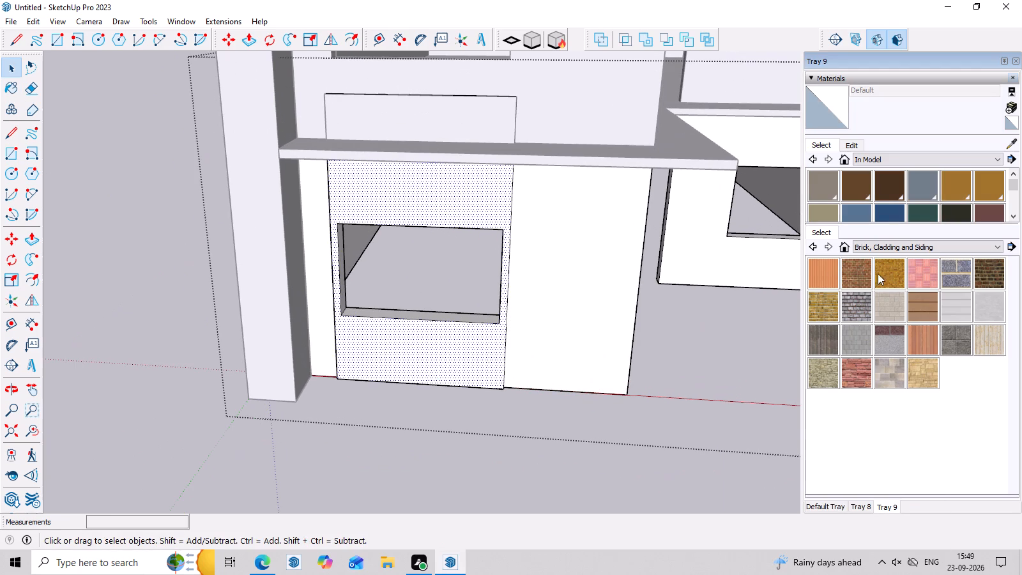
left_click(923, 308)
left_click(494, 358)
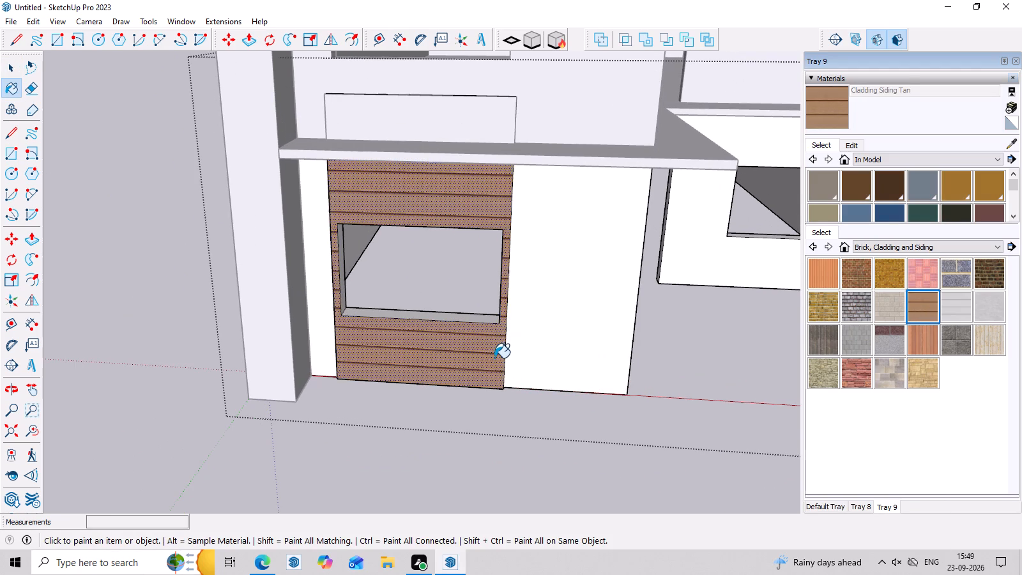
scroll(494, 358, "down", 2)
middle_click_drag(522, 411, 525, 424)
key("space")
left_click(688, 318)
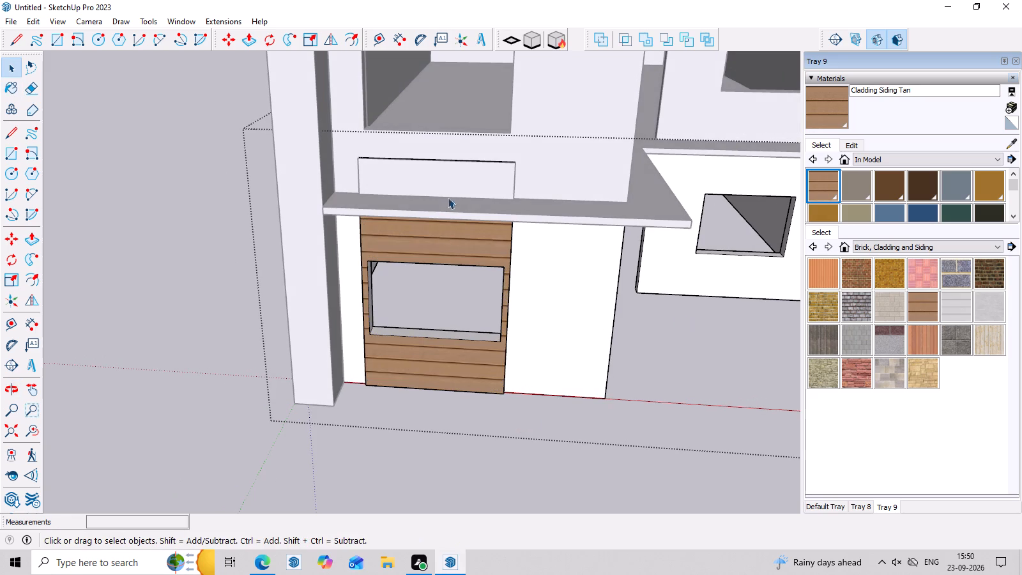
Paint the front face of the raised panel above the ledge on the upper-storey wall with Cladding Siding Tan.
double_click(451, 179)
scroll(451, 179, "up", 2)
left_click(451, 179)
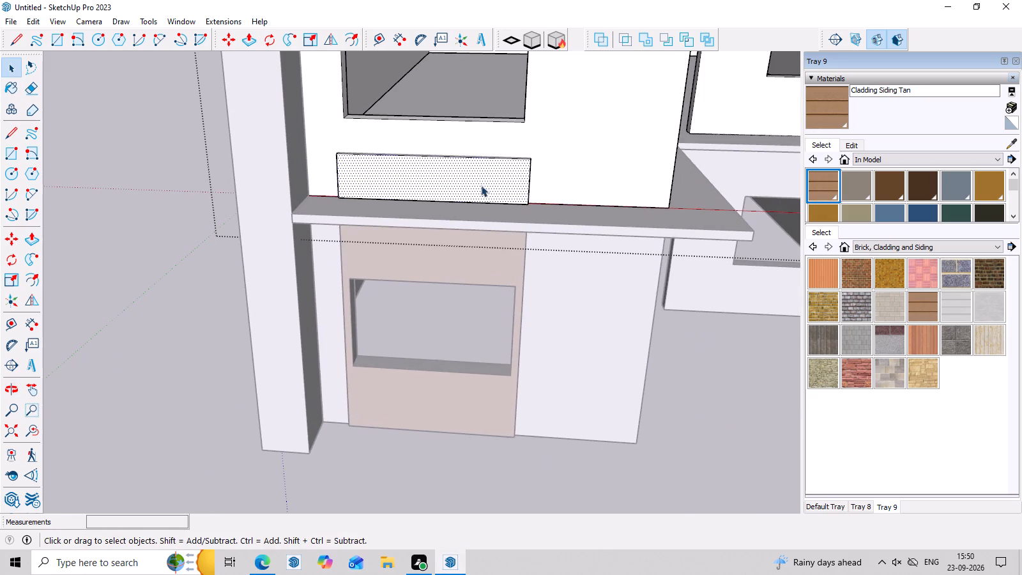
scroll(478, 184, "up", 3)
double_click(478, 184)
left_click(923, 306)
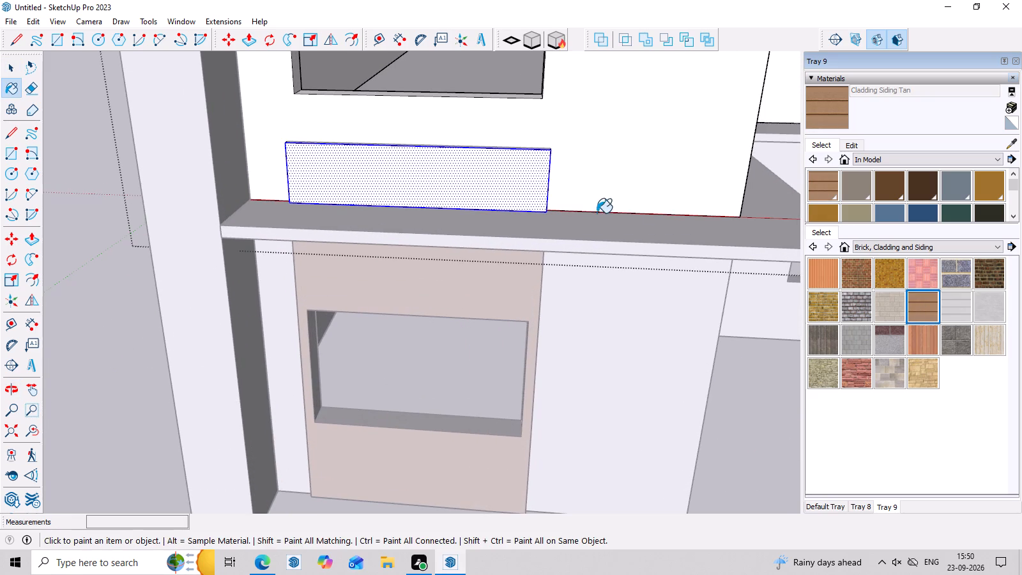
left_click(401, 164)
Paint the top and both side edges of the raised panel above the ledge with Cladding Siding Tan and close the group.
middle_click_drag(454, 201, 464, 298)
scroll(501, 201, "up", 3)
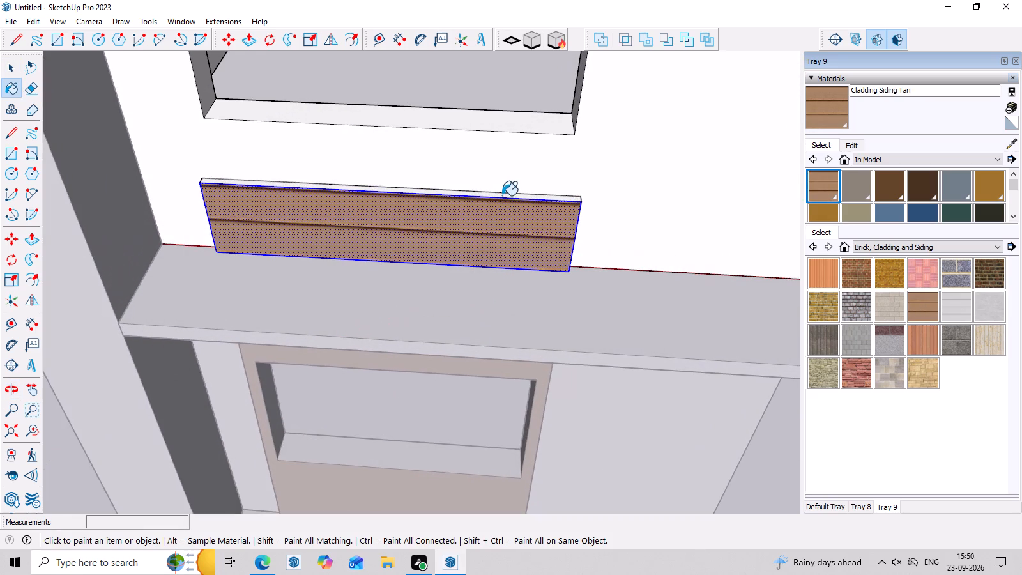
double_click(502, 195)
middle_click_drag(551, 230, 735, 152)
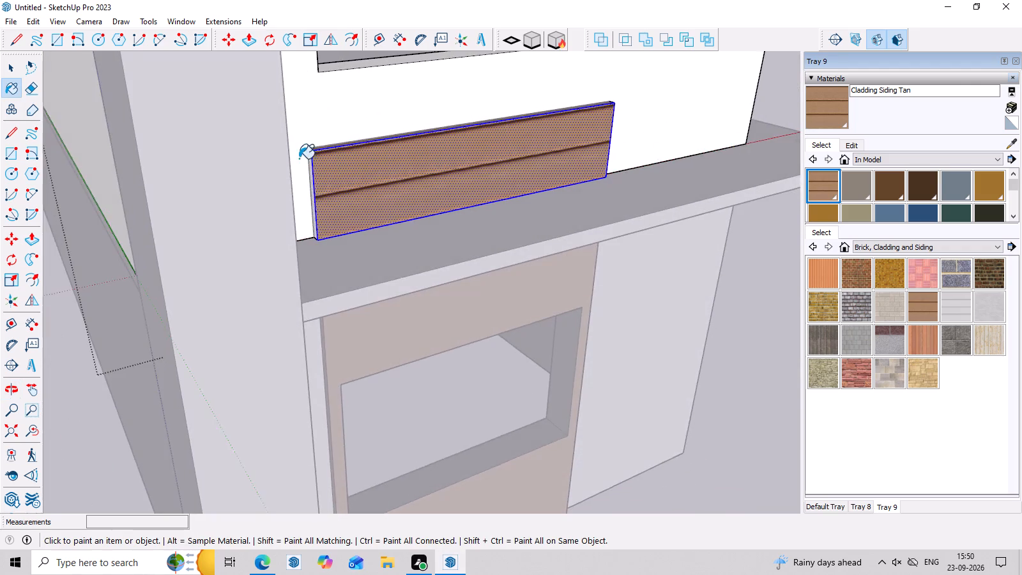
scroll(264, 157, "up", 3)
scroll(346, 176, "up", 9)
left_click(307, 146)
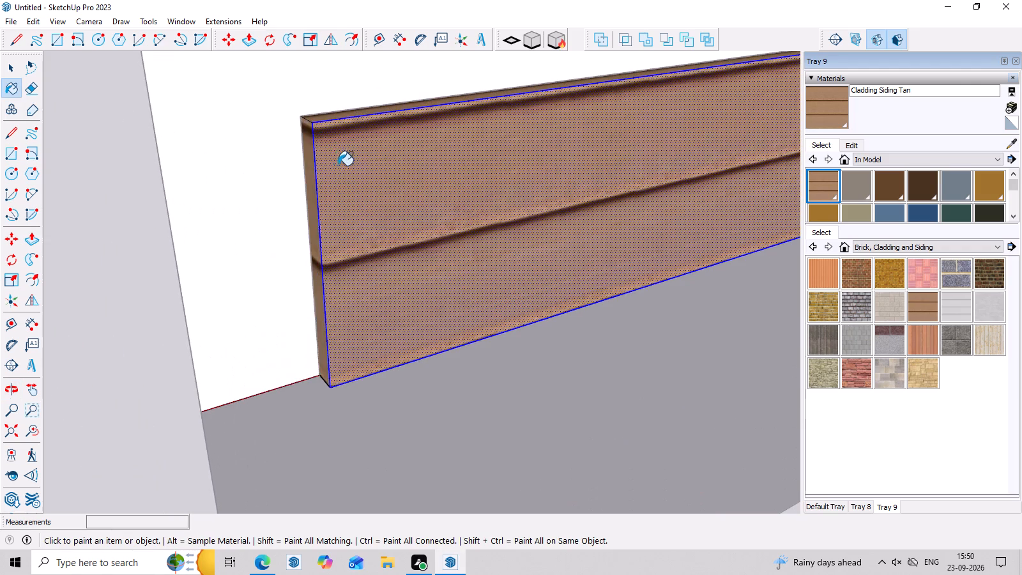
scroll(339, 166, "down", 16)
middle_click_drag(521, 194, 57, 192)
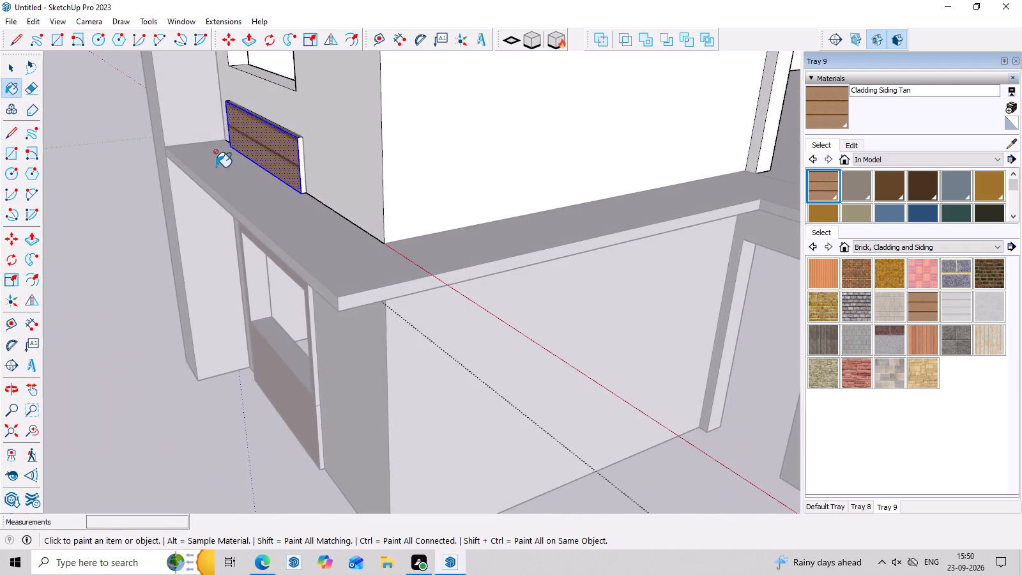
scroll(340, 147, "up", 11)
left_click(287, 143)
scroll(285, 158, "down", 5)
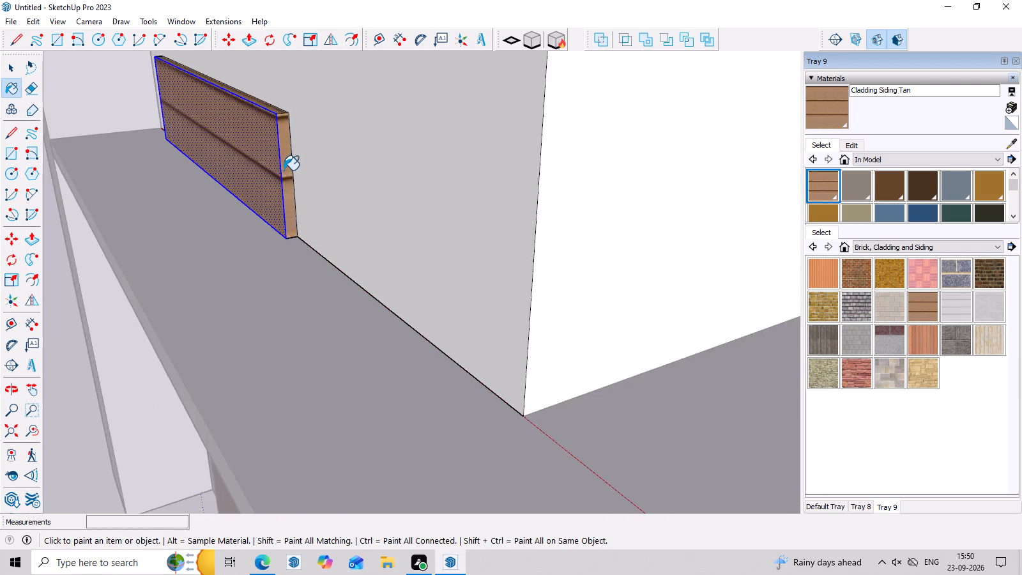
scroll(284, 170, "down", 18)
middle_click_drag(252, 345, 550, 292)
key("space")
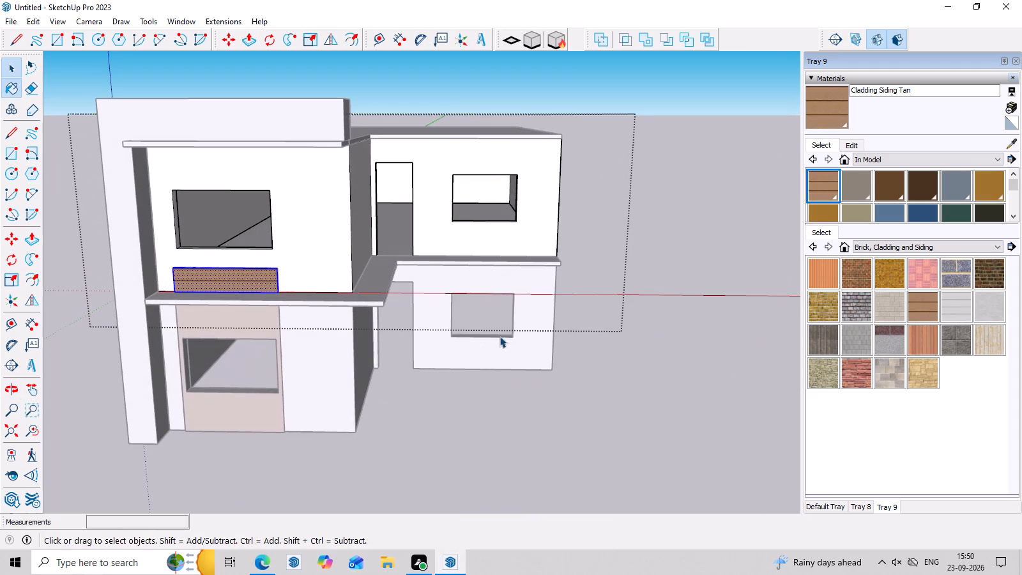
left_click(437, 402)
Examine the clad window surround and the whole front facade from several angles and distances.
scroll(437, 402, "down", 7)
middle_click_drag(451, 417, 485, 318)
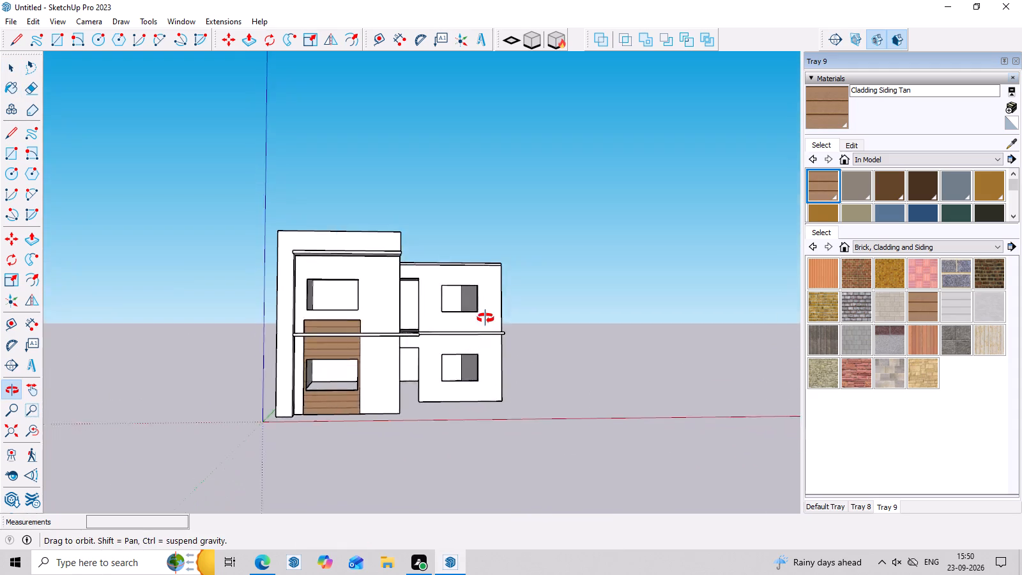
middle_click_drag(485, 318, 488, 309)
scroll(339, 315, "up", 9)
middle_click_drag(457, 337, 453, 394)
scroll(365, 297, "down", 8)
scroll(441, 325, "up", 4)
middle_click_drag(441, 326, 437, 348)
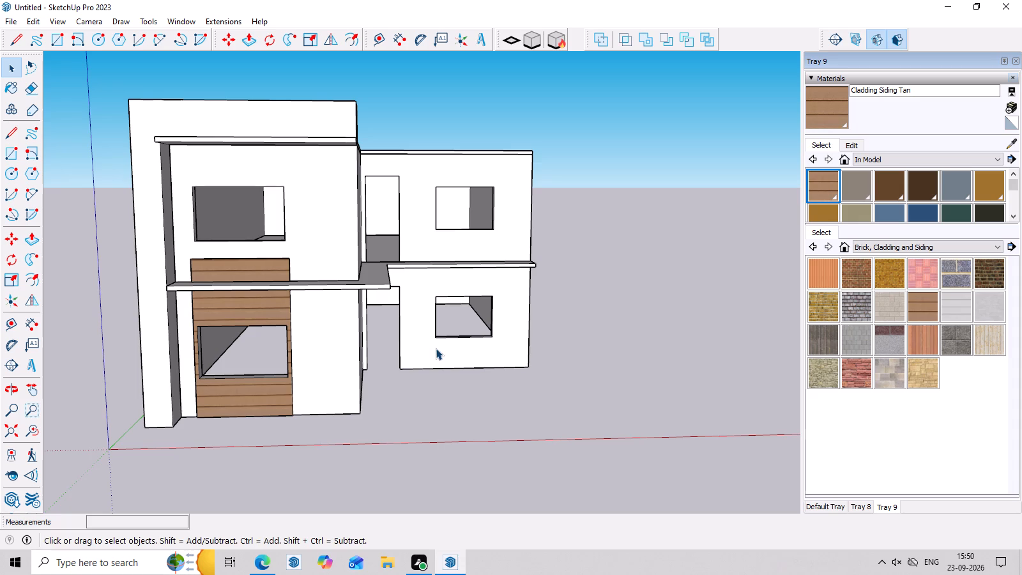
scroll(293, 268, "up", 3)
middle_click_drag(450, 316, 452, 275)
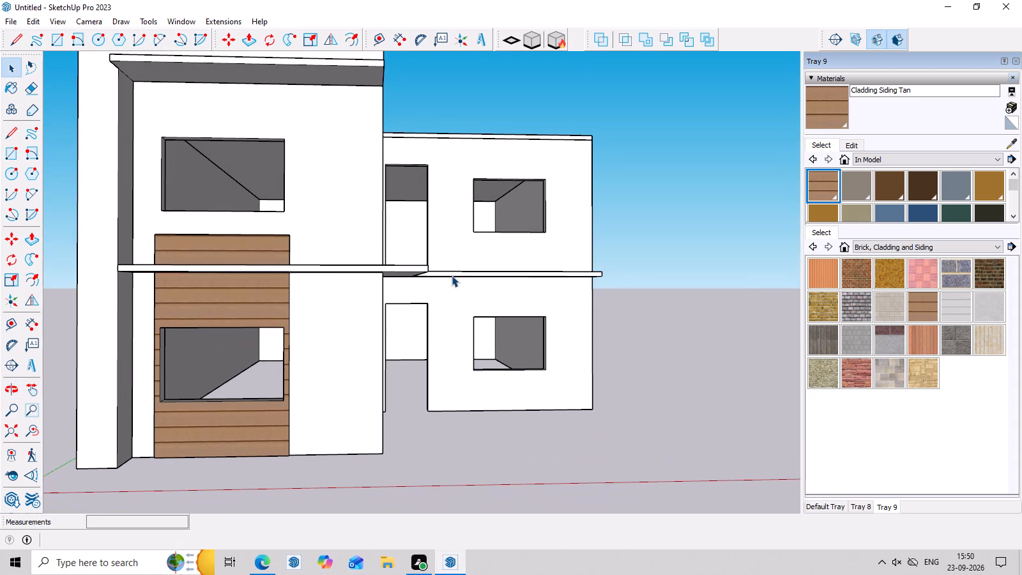
middle_click_drag(451, 316, 450, 307)
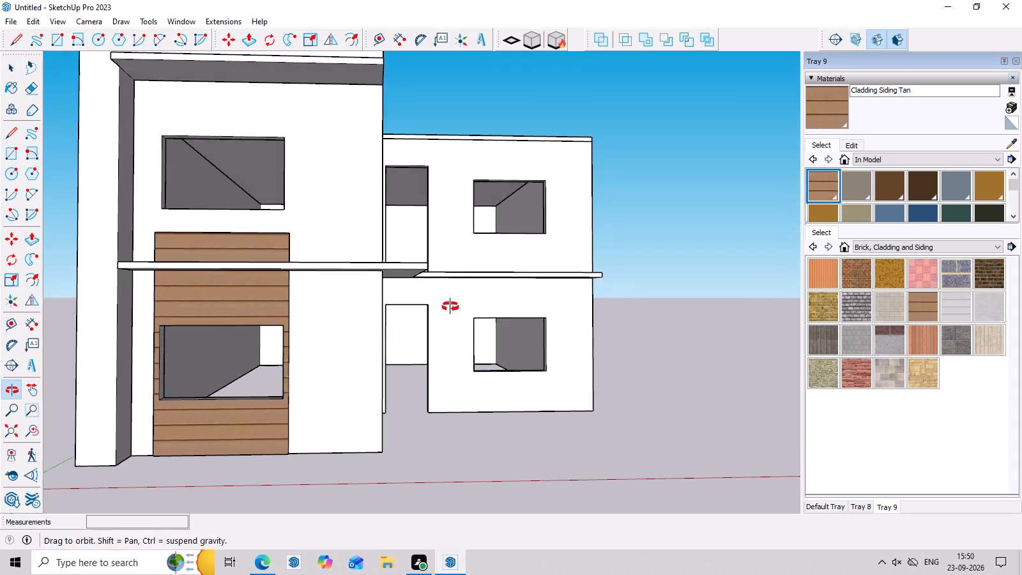
middle_click_drag(450, 307, 452, 300)
scroll(141, 346, "up", 9)
scroll(160, 310, "down", 8)
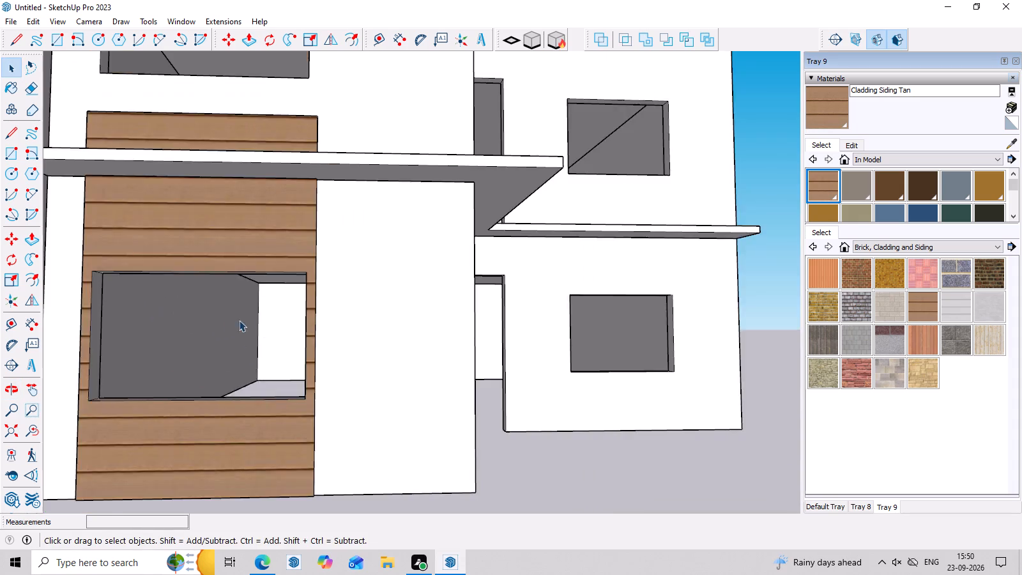
scroll(239, 320, "down", 4)
middle_click_drag(439, 371, 449, 405)
scroll(454, 365, "up", 3)
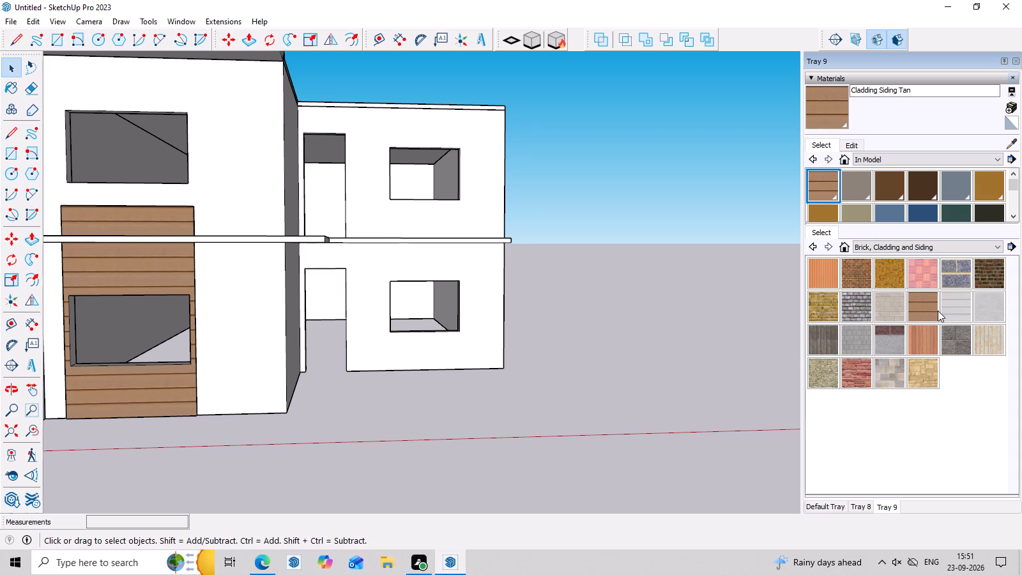
scroll(270, 180, "down", 7)
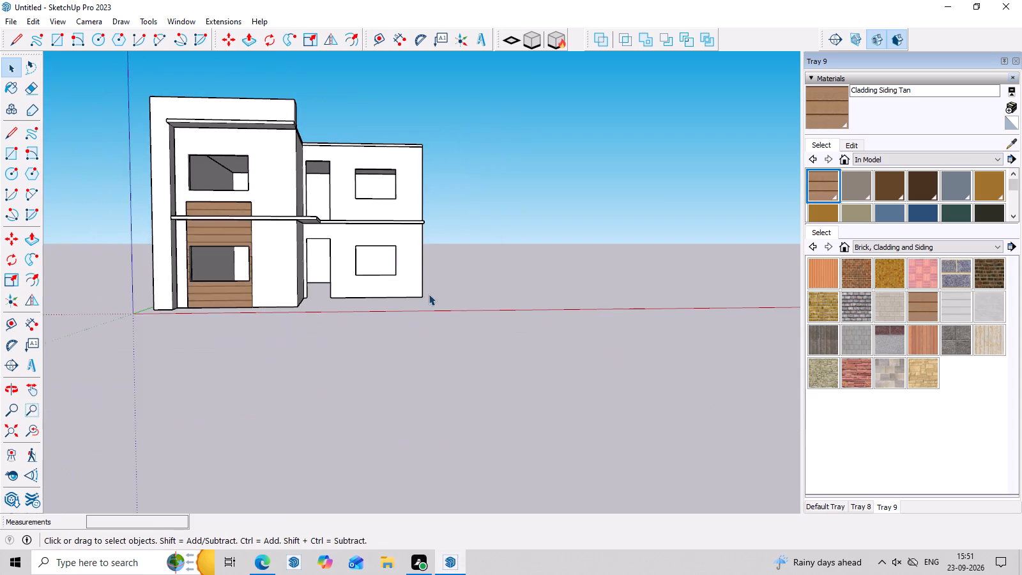
middle_click_drag(429, 306, 407, 365)
scroll(162, 167, "up", 8)
middle_click_drag(477, 352, 487, 286)
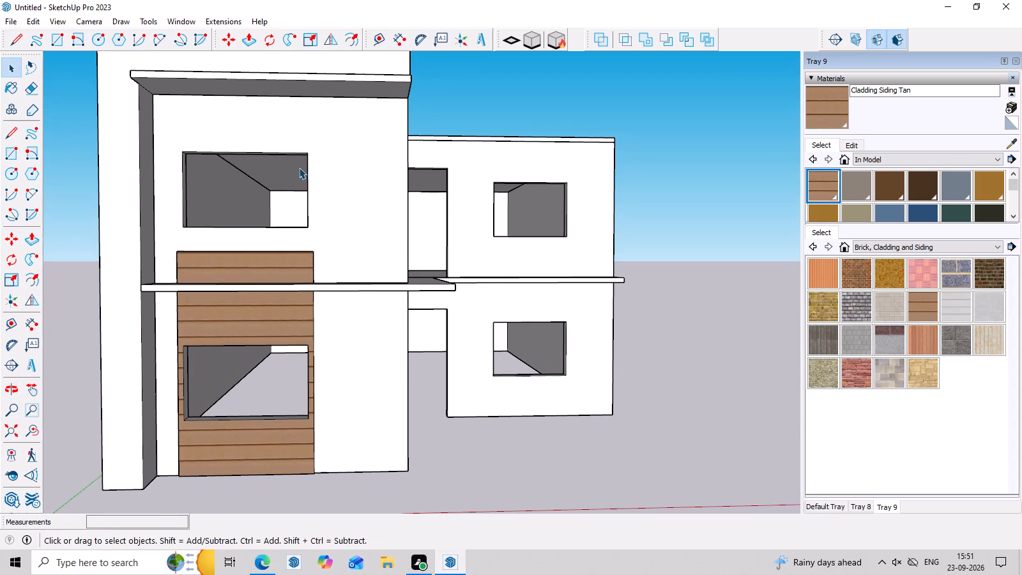
Draw a rectangular band about 5" high across the front upper-storey wall, directly above the window opening, from the pillar to the far corner.
middle_click_drag(248, 171, 253, 257)
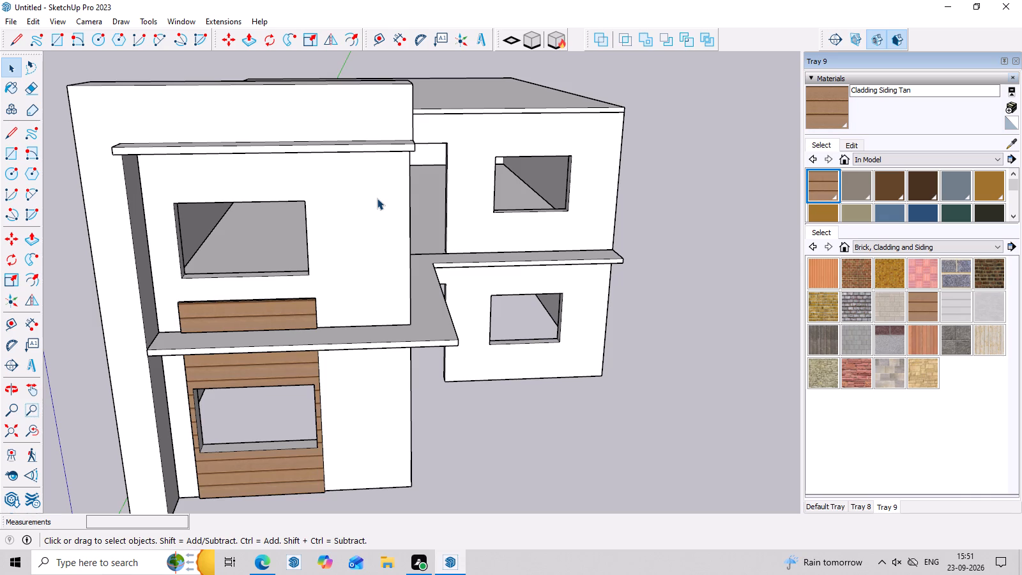
scroll(218, 203, "up", 3)
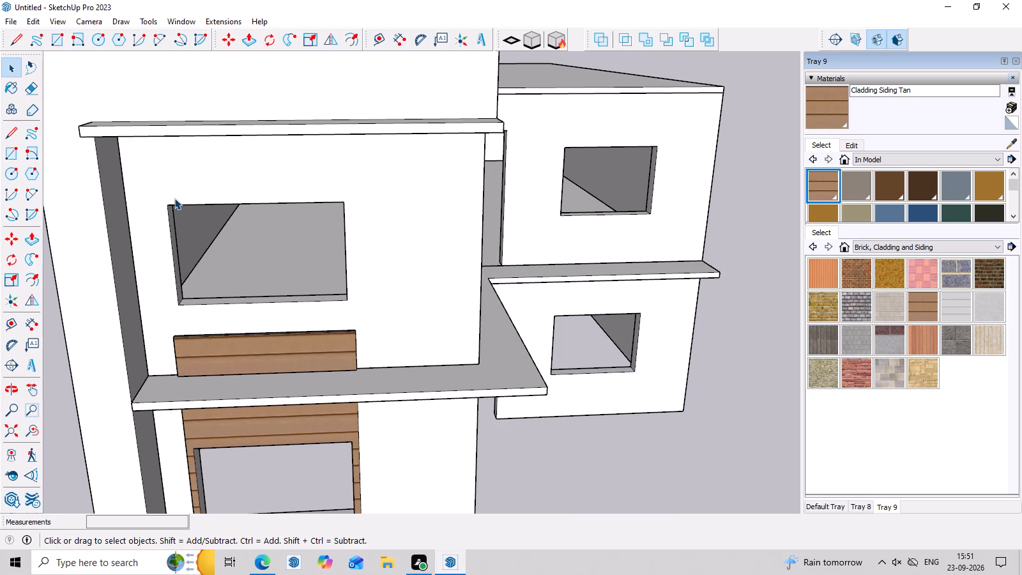
key("r")
left_click(126, 197)
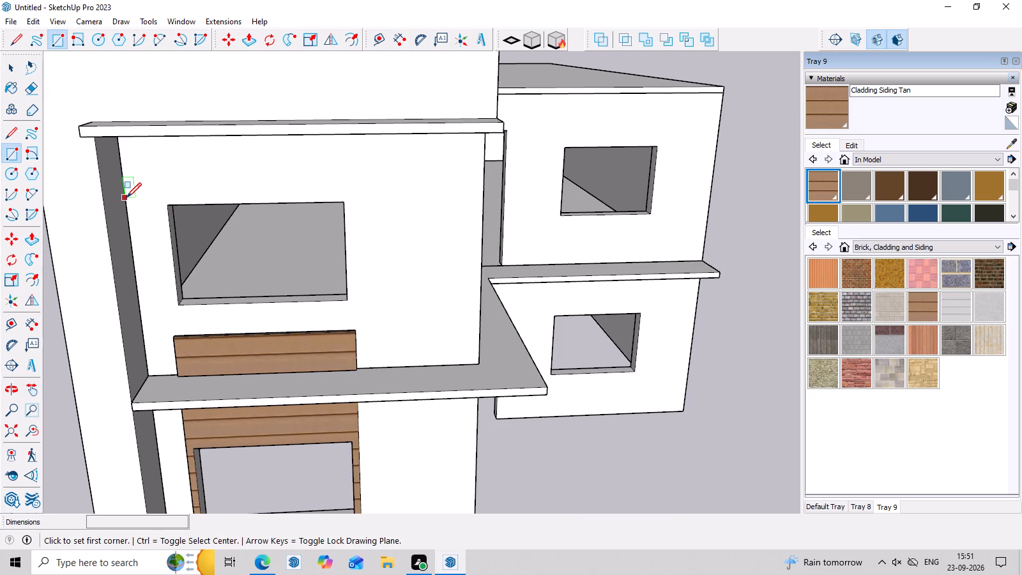
key("Escape")
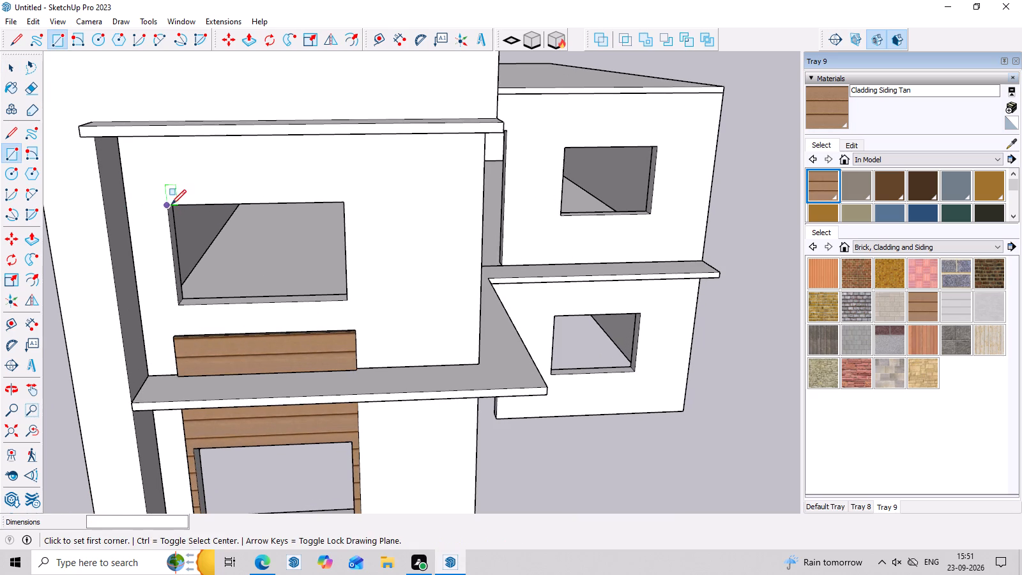
left_click(169, 209)
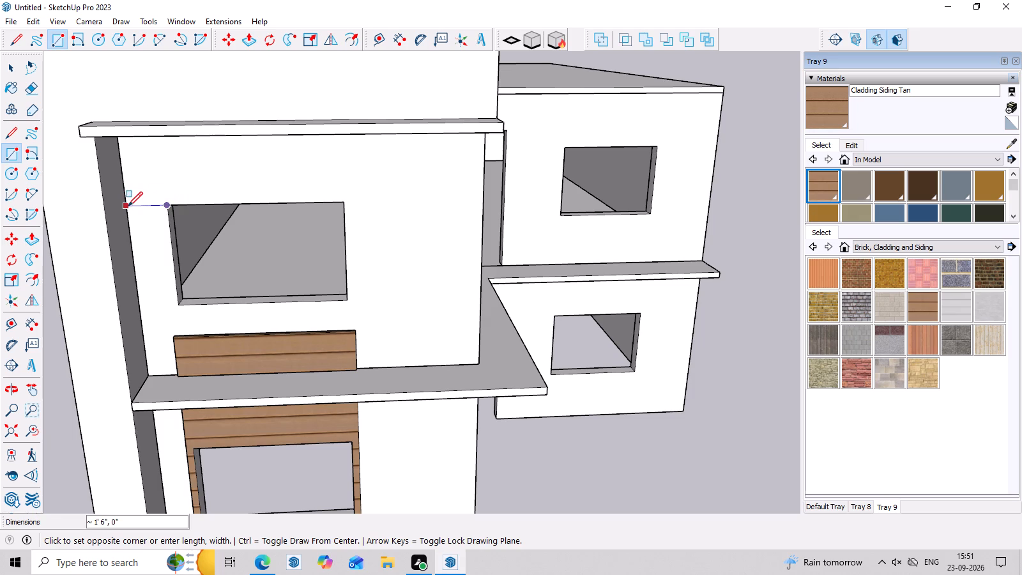
left_click(128, 206)
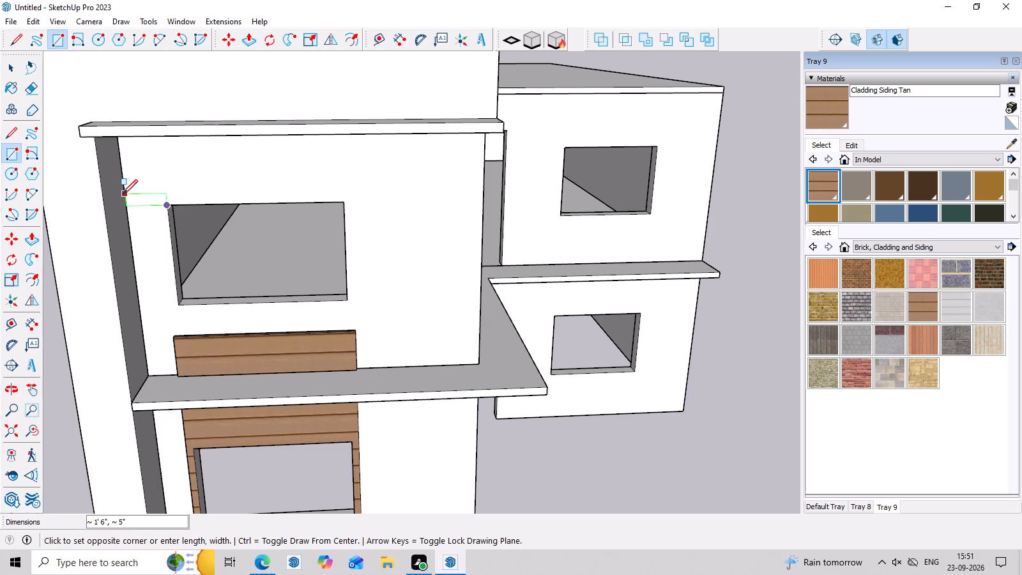
left_click(123, 195)
left_click(167, 206)
left_click(166, 195)
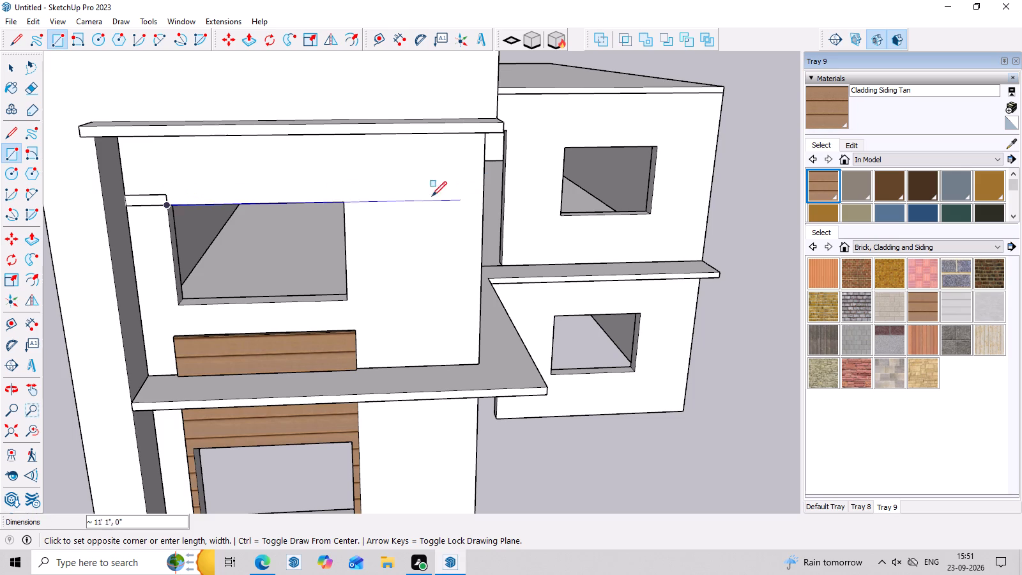
left_click(165, 195)
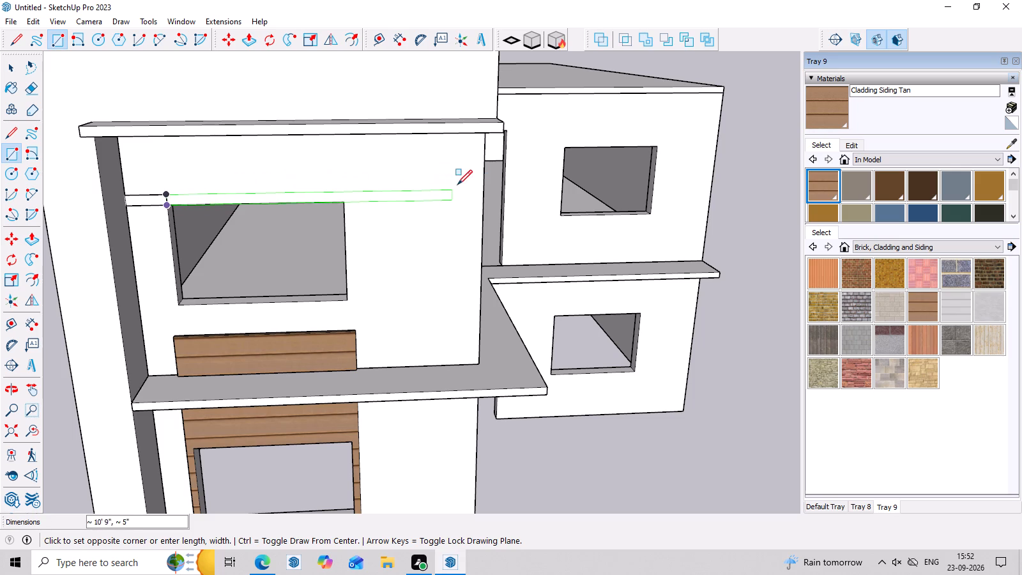
left_click(483, 189)
Continue the band around the corner with a rectangle about 5" by 13' 9" along the upper-storey side wall.
middle_click_drag(515, 214, 515, 215)
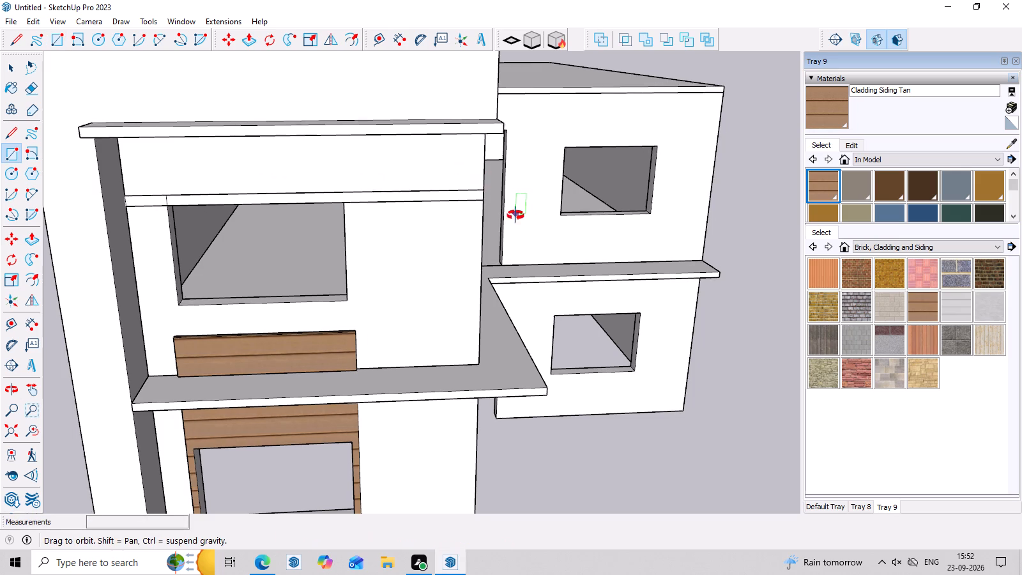
middle_click_drag(515, 215, 170, 239)
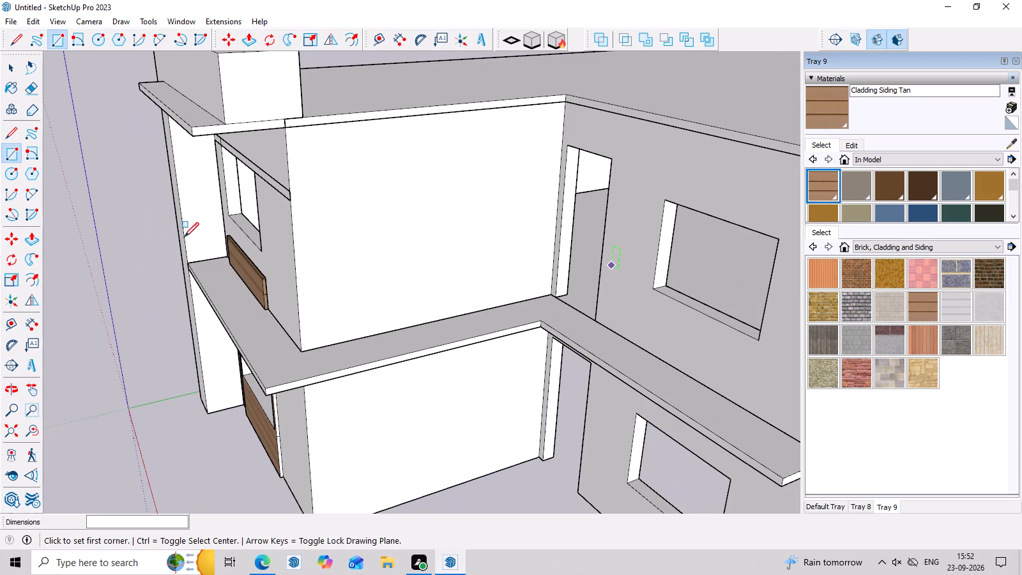
scroll(312, 203, "up", 2)
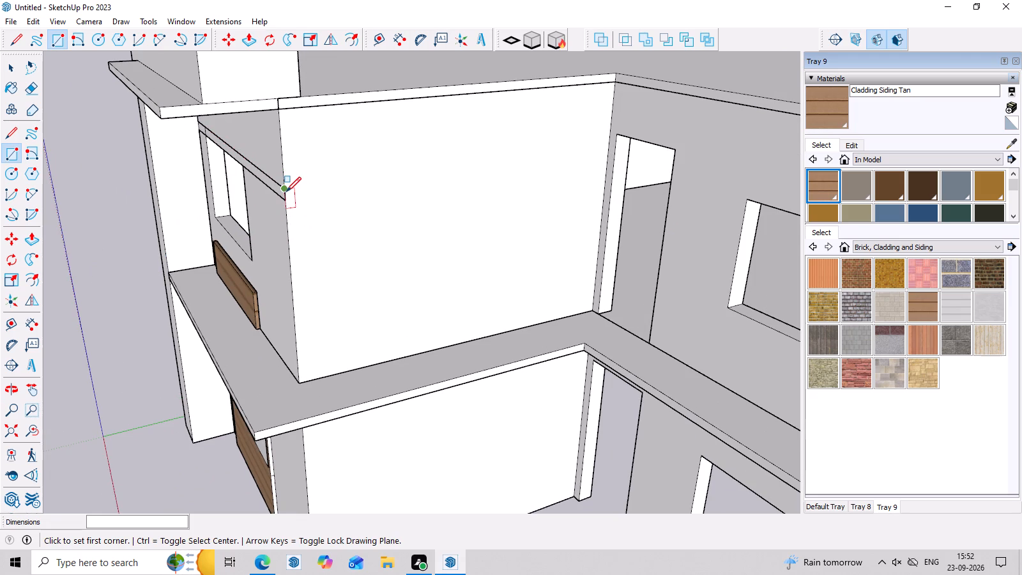
left_click(286, 188)
left_click(287, 200)
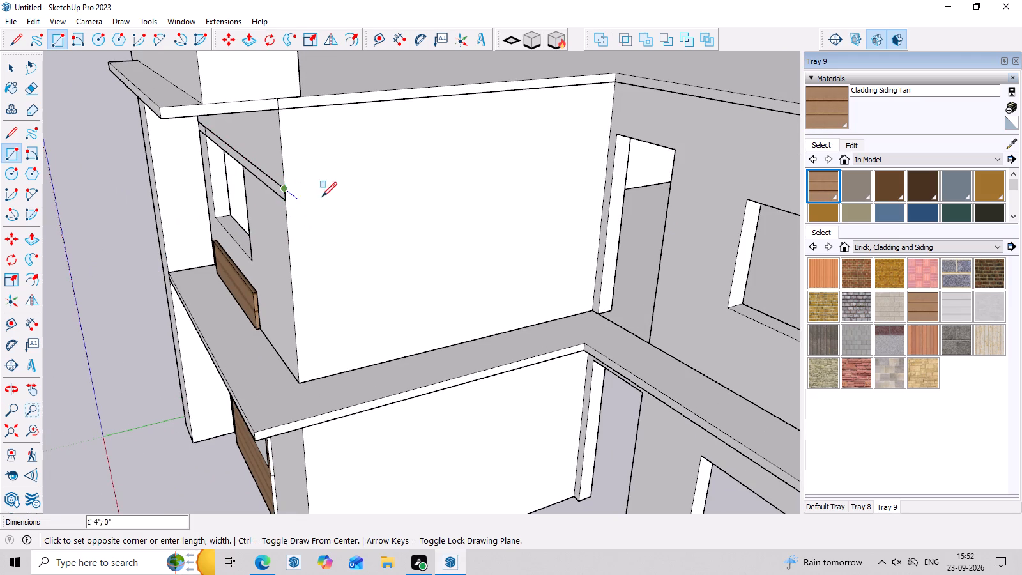
left_click(607, 159)
Open the upper-storey wall group for editing, ready at the band above the front window.
middle_click_drag(491, 291, 707, 326)
scroll(491, 277, "up", 3)
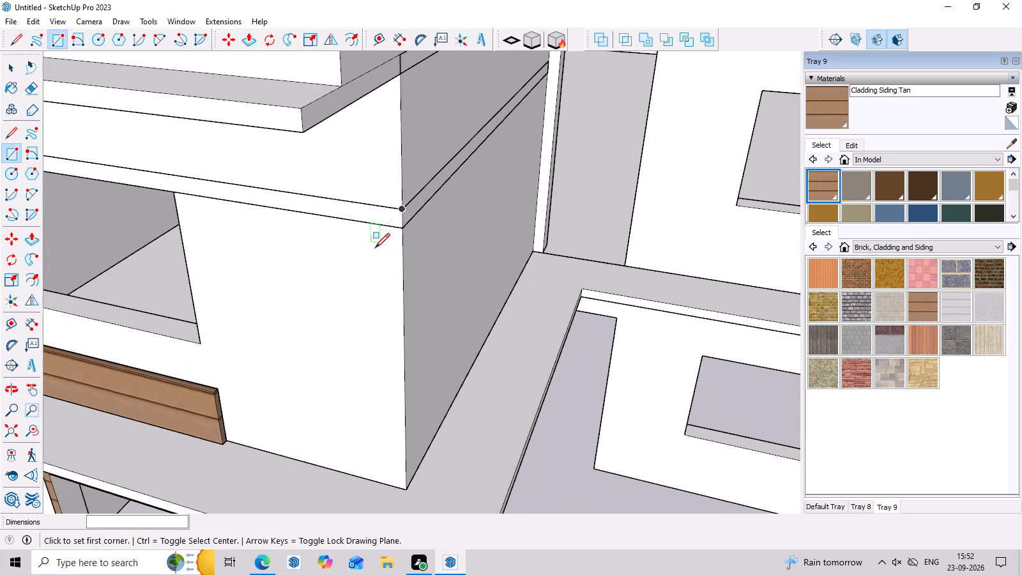
key("space")
scroll(544, 384, "down", 8)
double_click(576, 431)
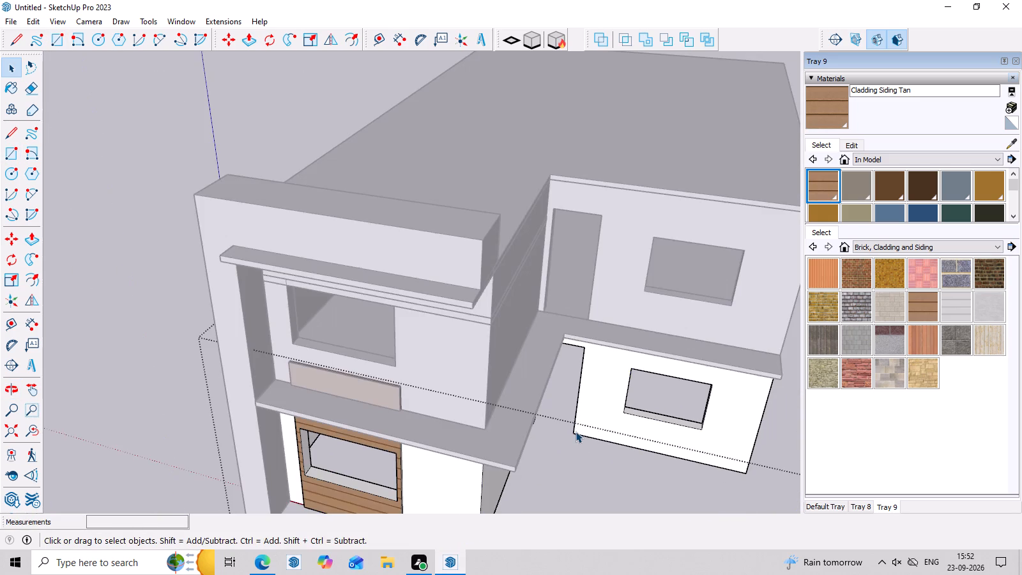
scroll(561, 395, "up", 4)
triple_click(443, 321)
scroll(443, 321, "up", 3)
middle_click_drag(443, 354, 445, 354)
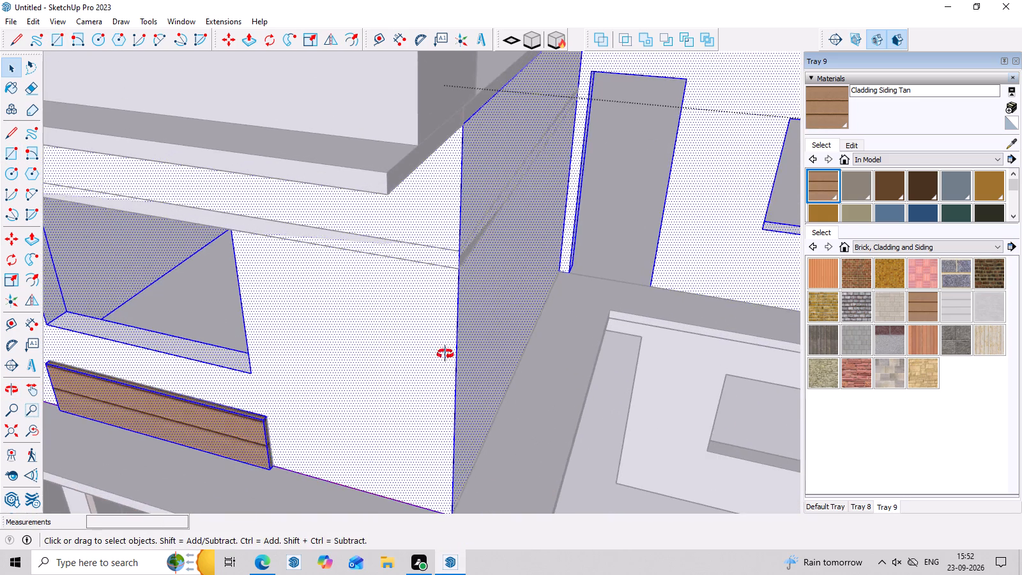
middle_click_drag(445, 354, 576, 275)
scroll(576, 275, "up", 1)
scroll(560, 273, "down", 8)
middle_click_drag(568, 308, 439, 268)
scroll(343, 250, "up", 2)
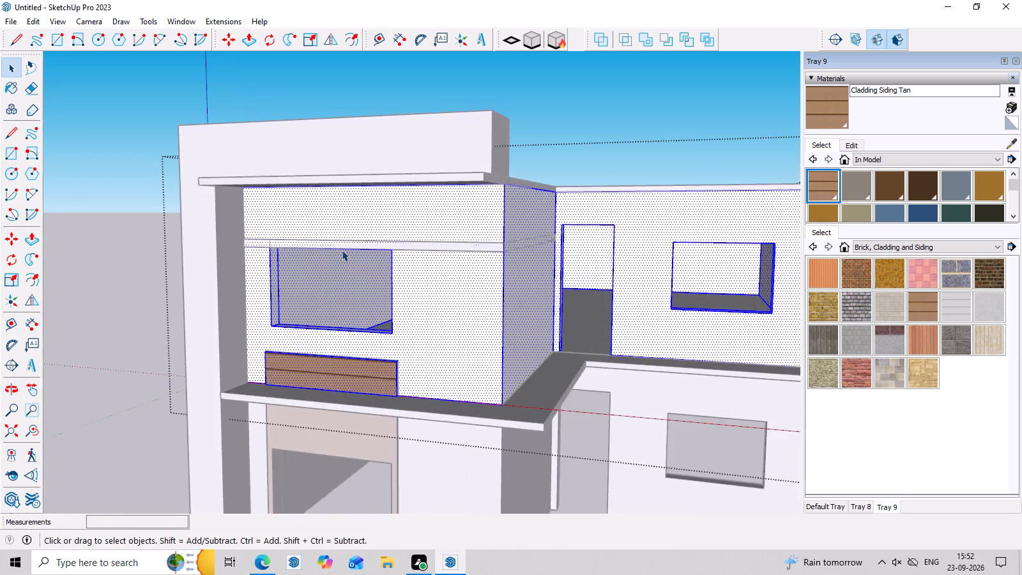
scroll(342, 250, "up", 5)
scroll(265, 232, "down", 3)
scroll(226, 252, "up", 3)
scroll(277, 241, "up", 2)
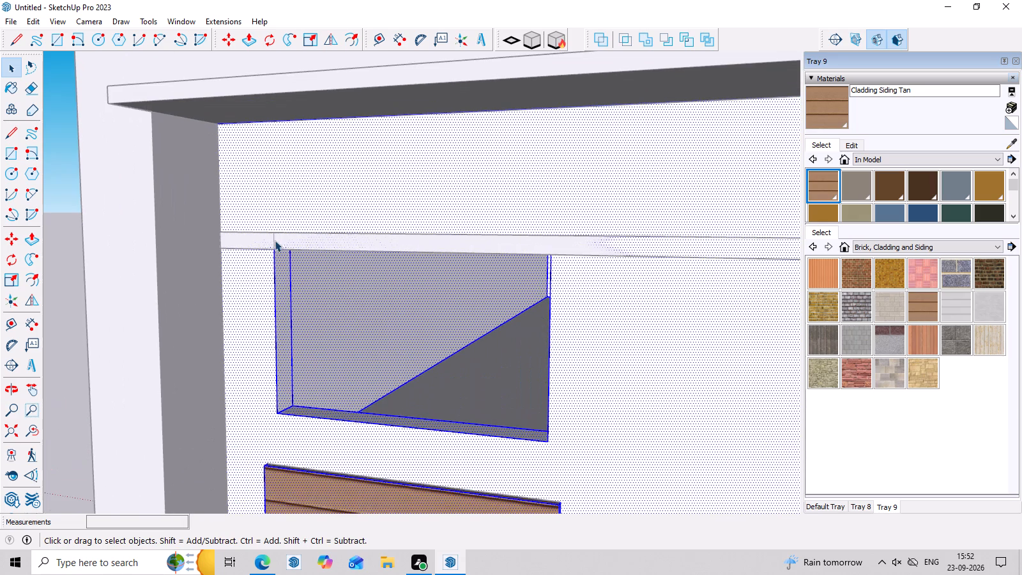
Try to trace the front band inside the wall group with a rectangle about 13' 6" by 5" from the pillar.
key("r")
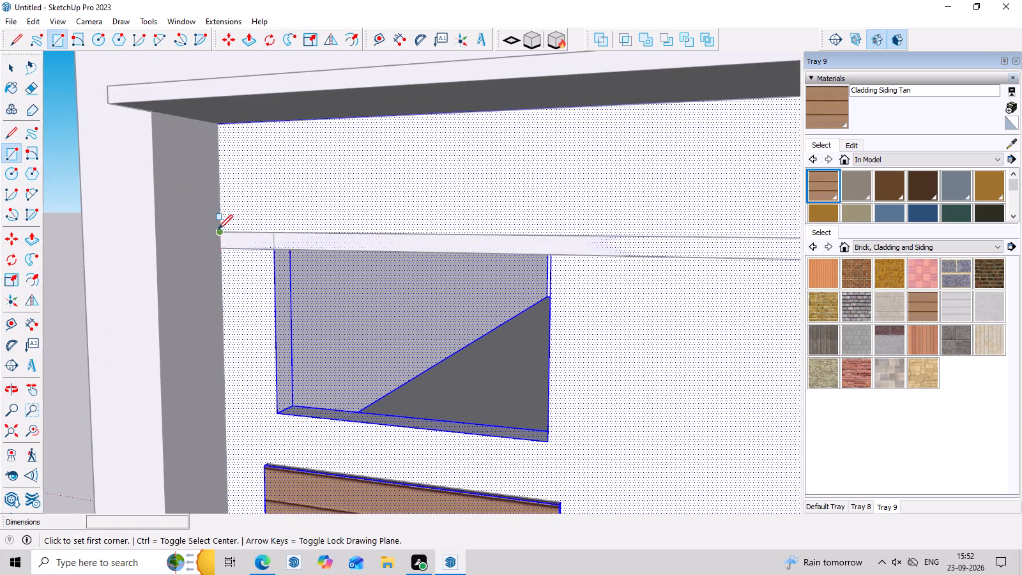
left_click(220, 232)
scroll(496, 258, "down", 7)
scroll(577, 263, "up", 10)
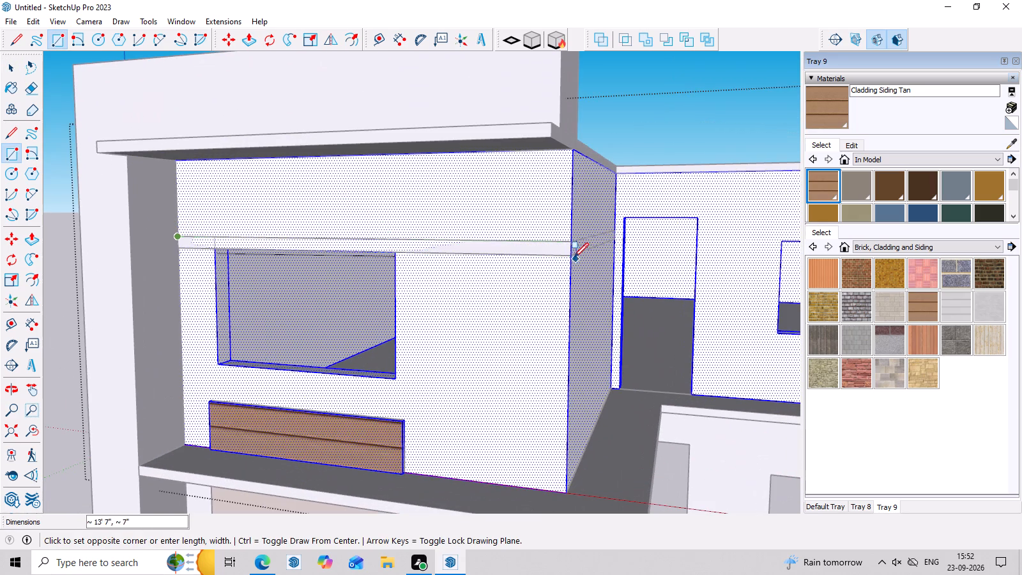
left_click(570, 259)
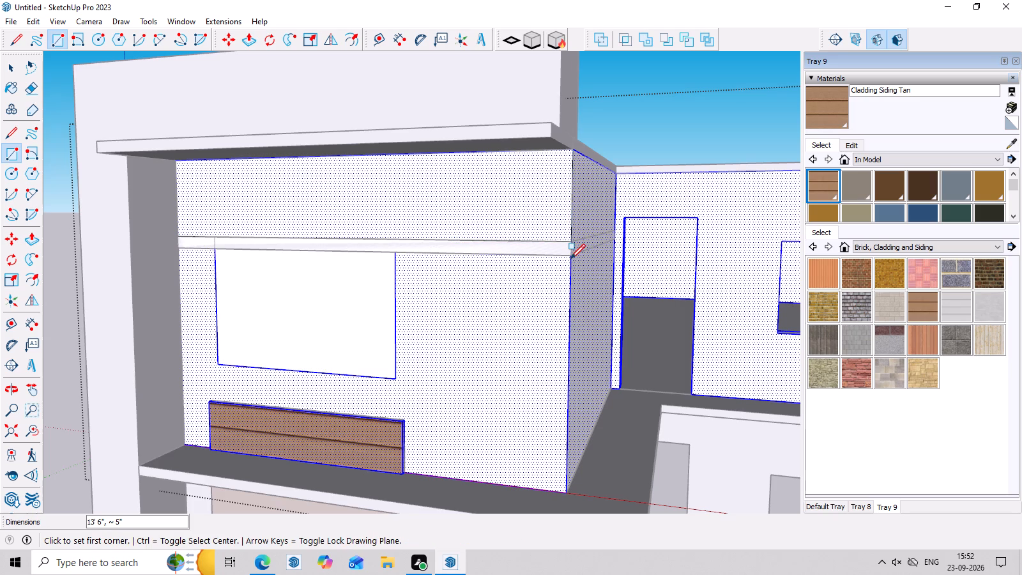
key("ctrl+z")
Trace the front band inside the wall group with a rectangle 13' 6" long from the pillar to the far wall corner.
scroll(186, 245, "up", 4)
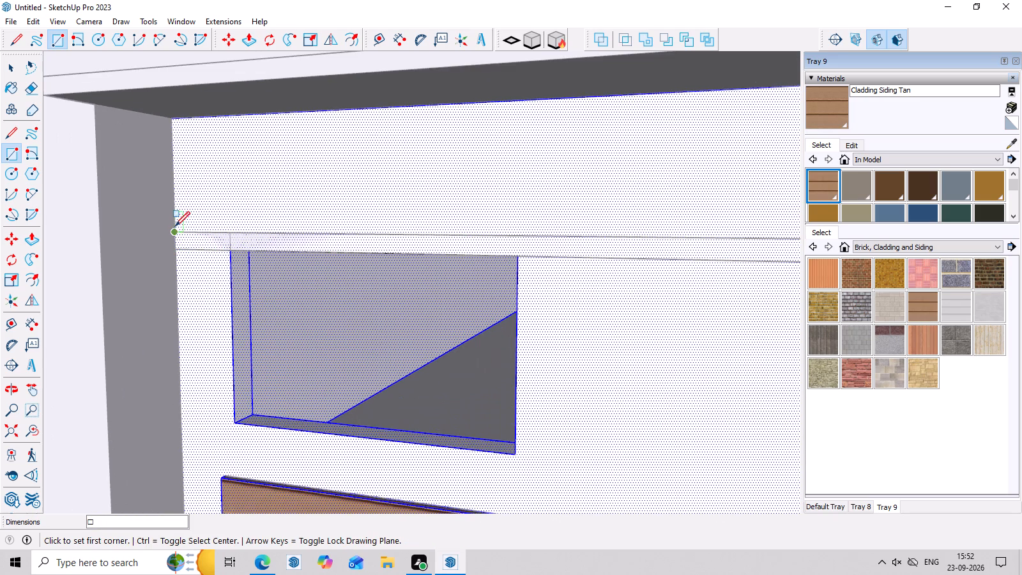
left_click(174, 233)
left_click(174, 247)
scroll(427, 260, "down", 4)
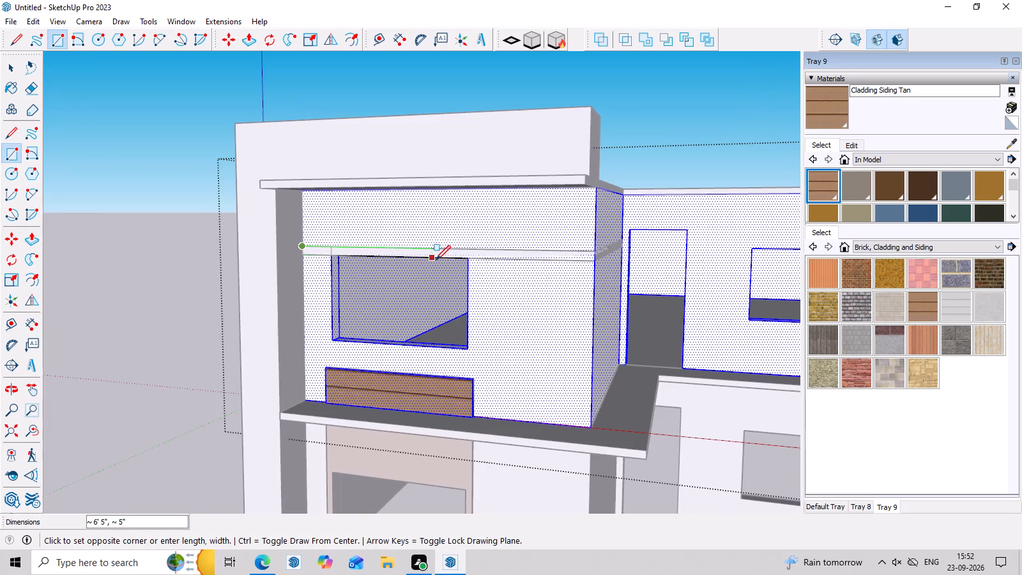
left_click(593, 259)
Trace the side-wall band inside the group with a rectangle running from the front corner along the wall's length.
middle_click_drag(605, 282, 292, 307)
scroll(507, 281, "up", 3)
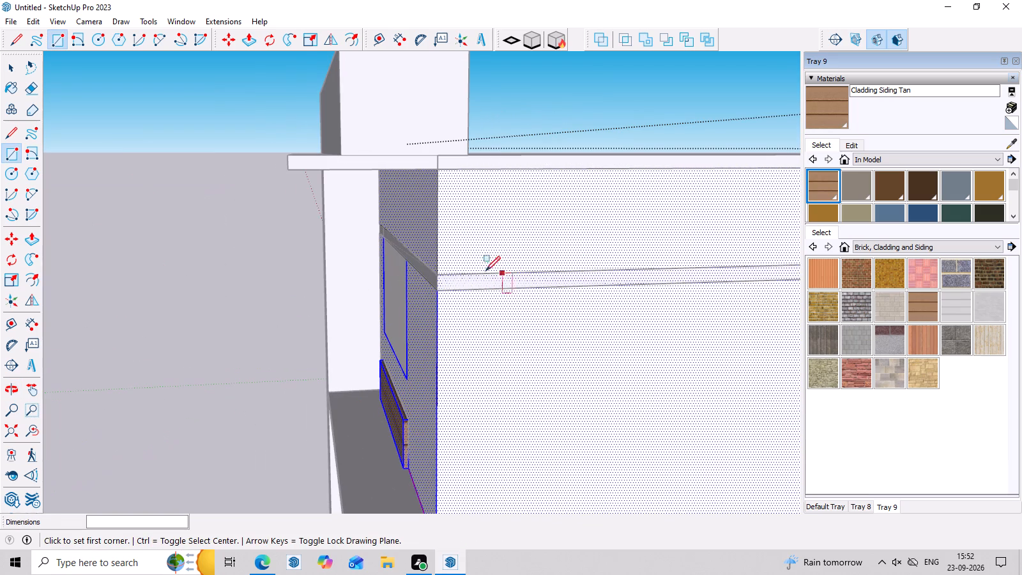
left_click(438, 291)
left_click(438, 272)
scroll(606, 293, "down", 5)
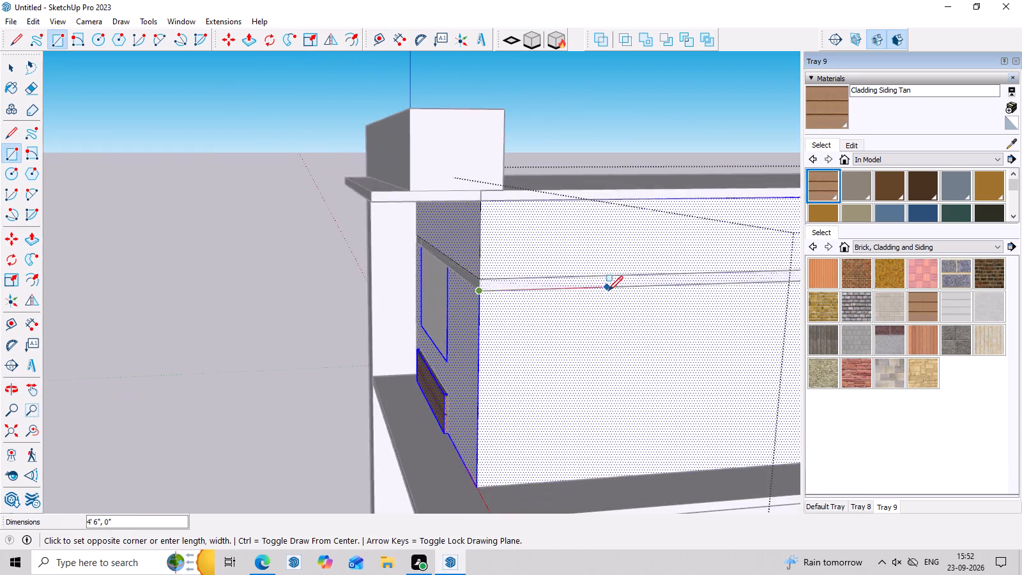
scroll(608, 291, "down", 2)
left_click(779, 275)
Cut away the face filling the front upper-storey window opening.
middle_click_drag(503, 358, 807, 418)
key("space")
left_click(432, 273)
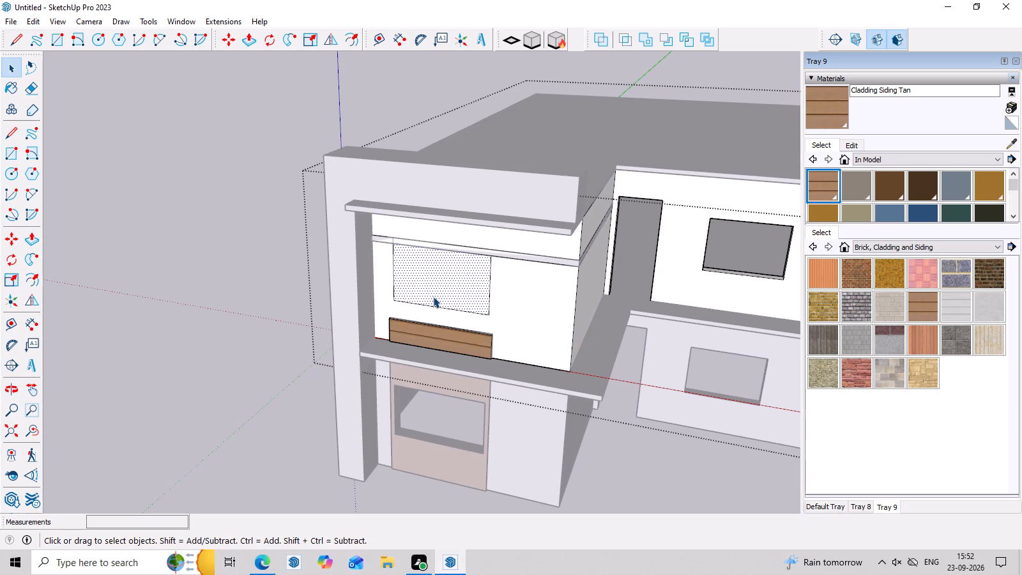
key("ctrl+x")
Erase the short vertical edge crossing the front band at the window's upper corner nearest the pillar.
middle_click_drag(446, 300, 551, 259)
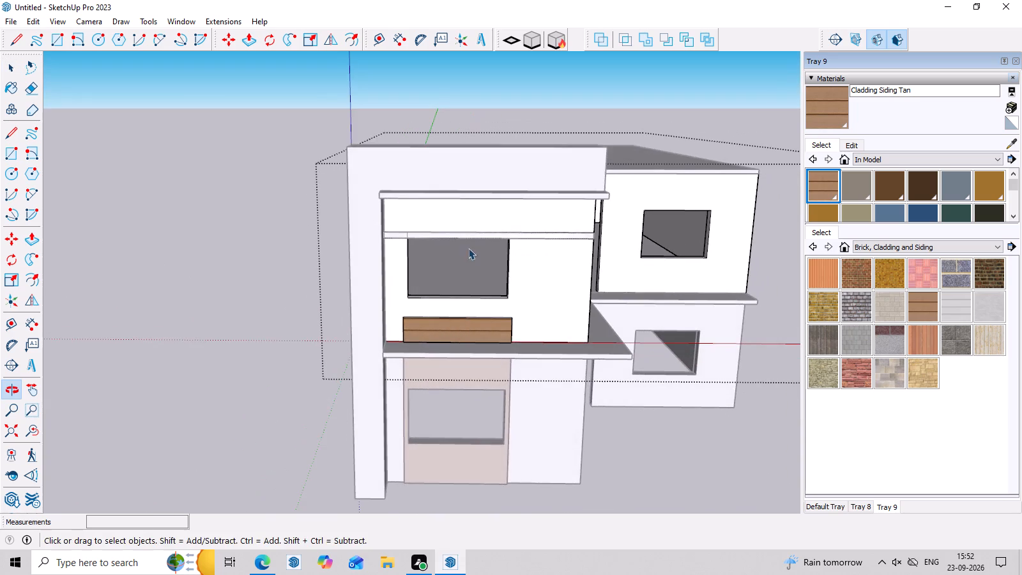
scroll(374, 192, "up", 11)
scroll(404, 209, "down", 5)
scroll(388, 175, "up", 2)
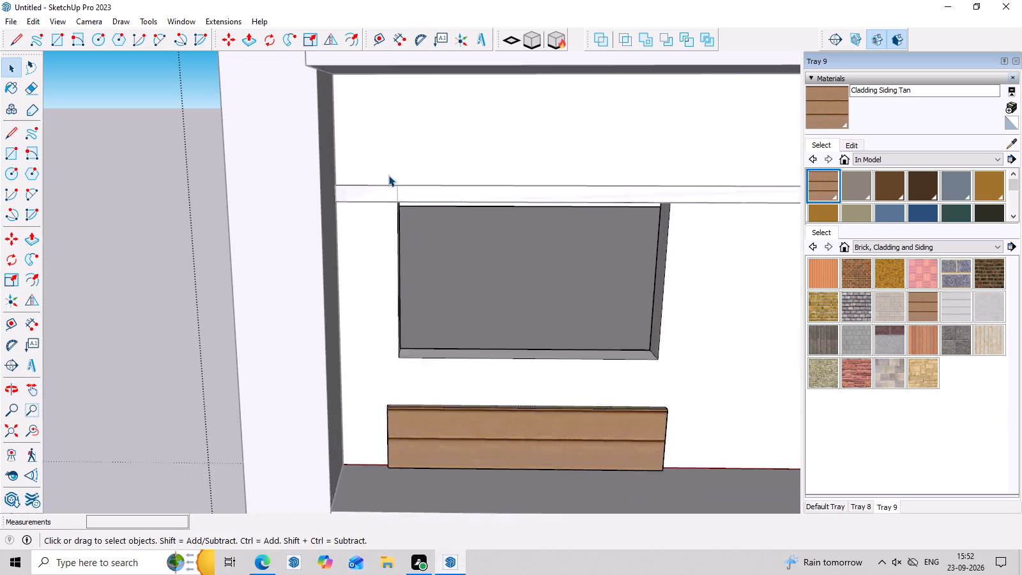
scroll(388, 175, "up", 1)
key("e")
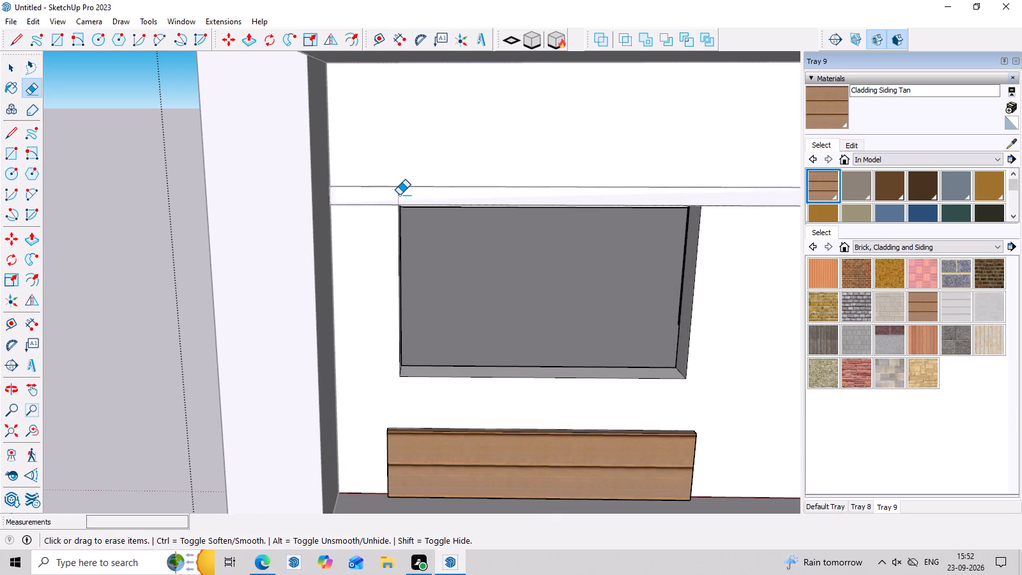
left_click(398, 195)
key("space")
Push/Pull the front band outward about 2' 4" to line up with the front edge of the ledge below.
scroll(408, 311, "down", 4)
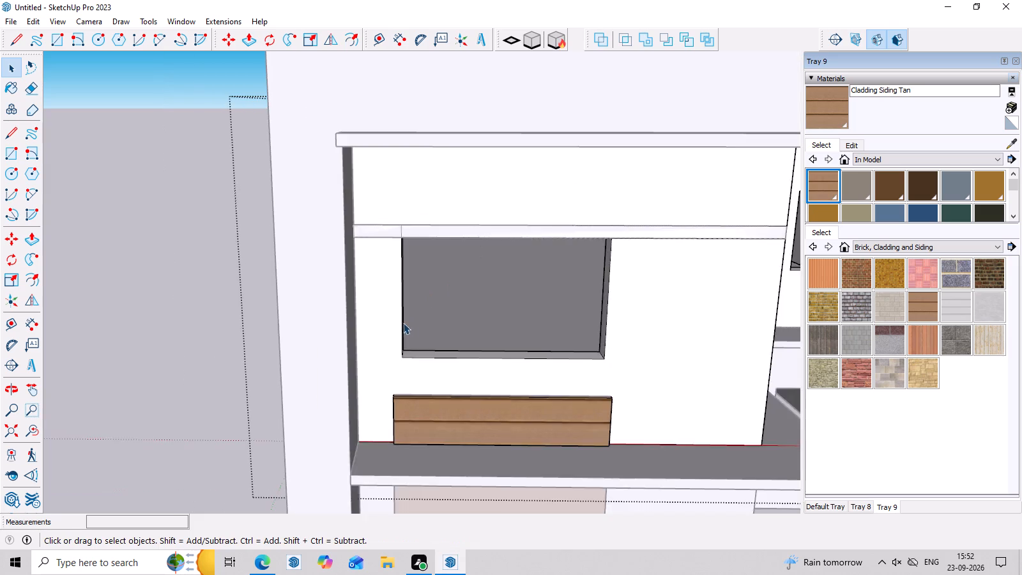
scroll(403, 323, "down", 3)
middle_click_drag(620, 299, 622, 312)
key("p")
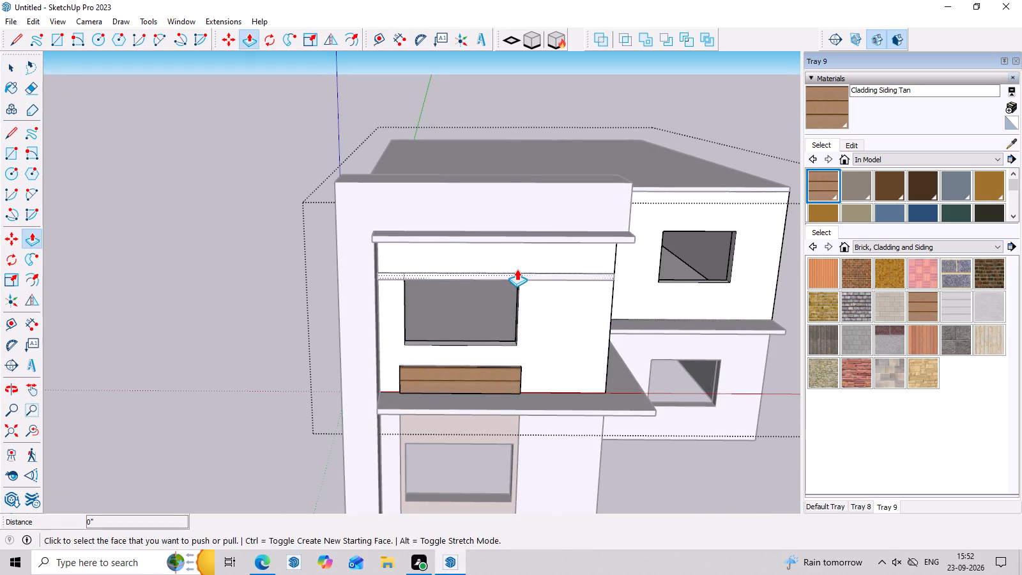
left_click(517, 275)
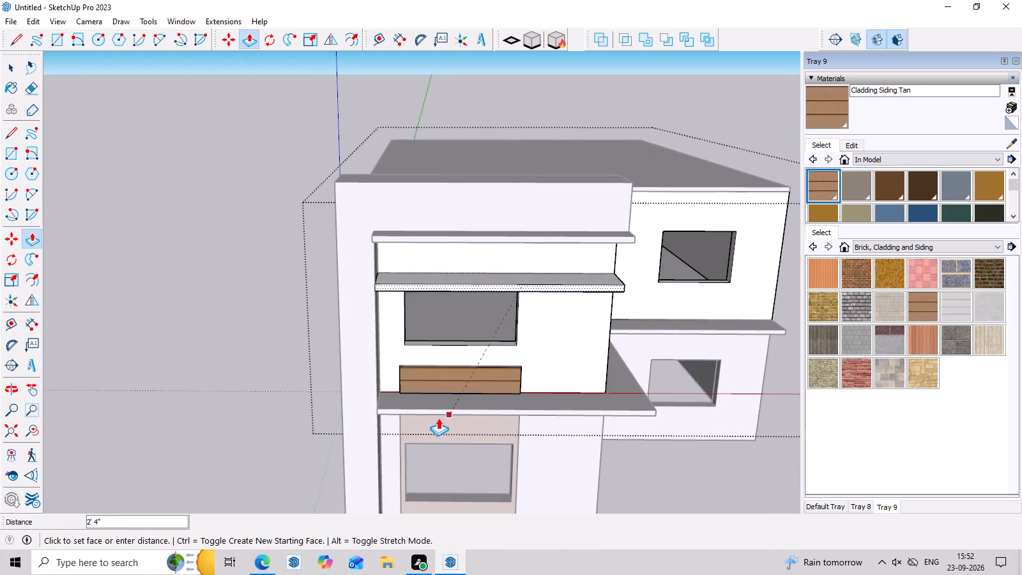
left_click(376, 407)
Push/Pull the side-wall band outward about 5" and a further 1' 11" to line up with the ledge below.
middle_click_drag(622, 430, 415, 394)
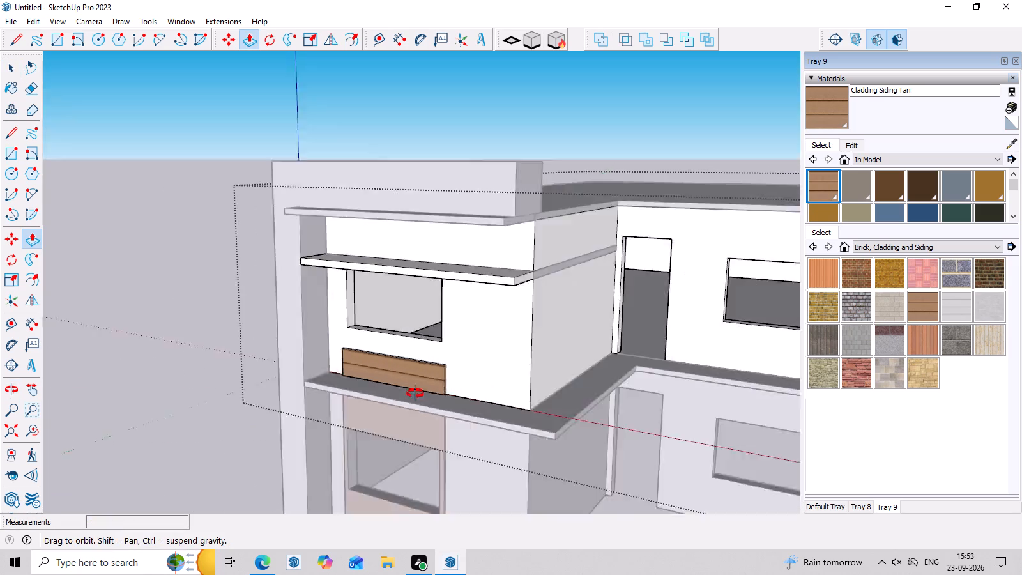
middle_click_drag(415, 394, 263, 366)
left_click(409, 249)
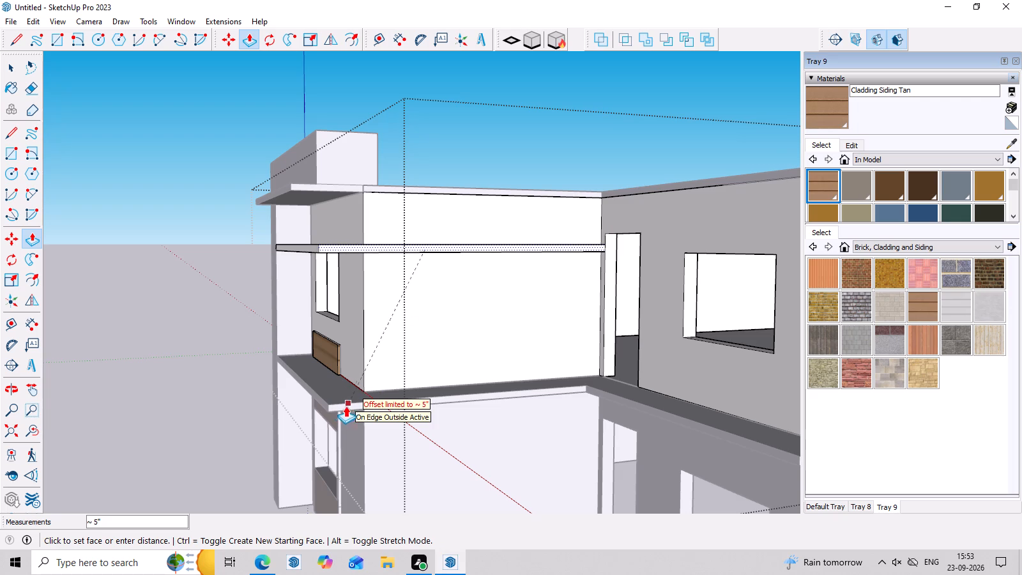
left_click(326, 408)
scroll(392, 404, "down", 1)
middle_click_drag(406, 432, 643, 571)
scroll(472, 257, "up", 3)
left_click(475, 330)
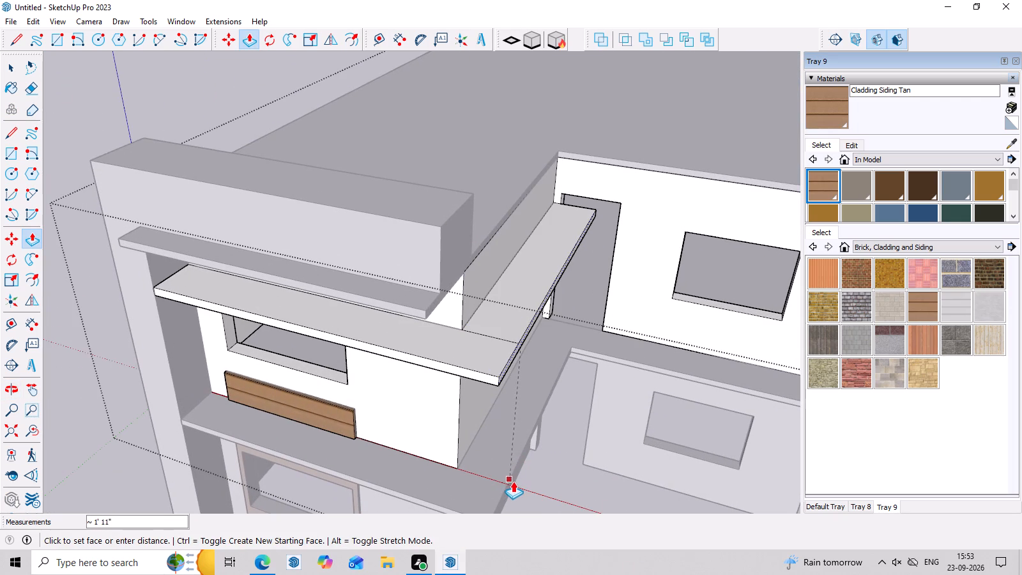
scroll(501, 461, "down", 7)
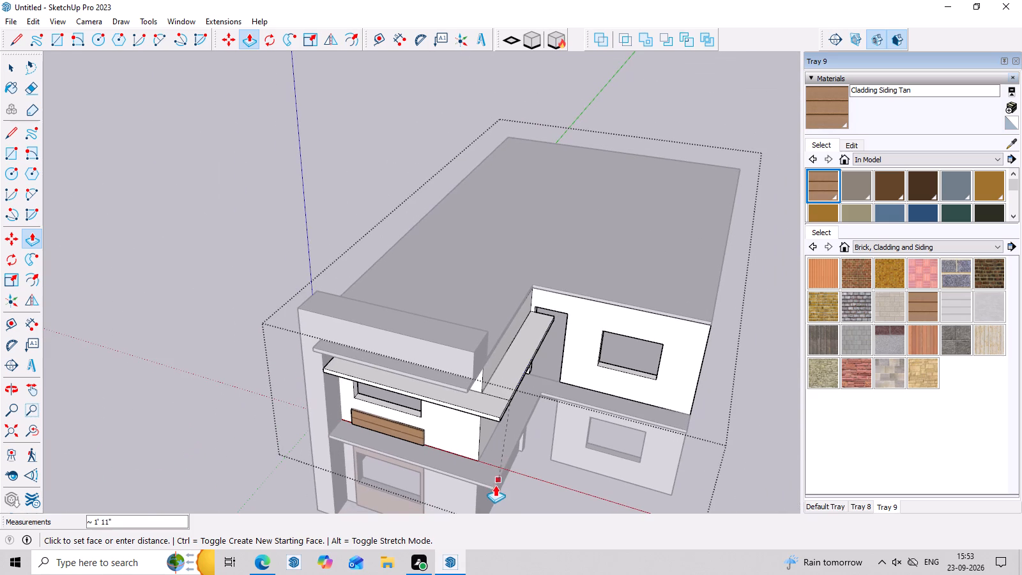
left_click(493, 491)
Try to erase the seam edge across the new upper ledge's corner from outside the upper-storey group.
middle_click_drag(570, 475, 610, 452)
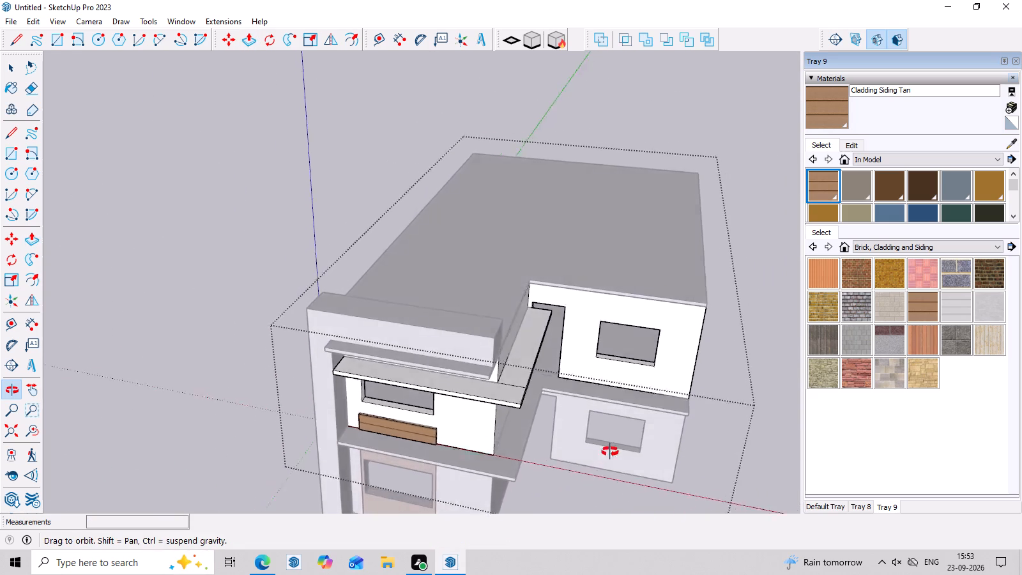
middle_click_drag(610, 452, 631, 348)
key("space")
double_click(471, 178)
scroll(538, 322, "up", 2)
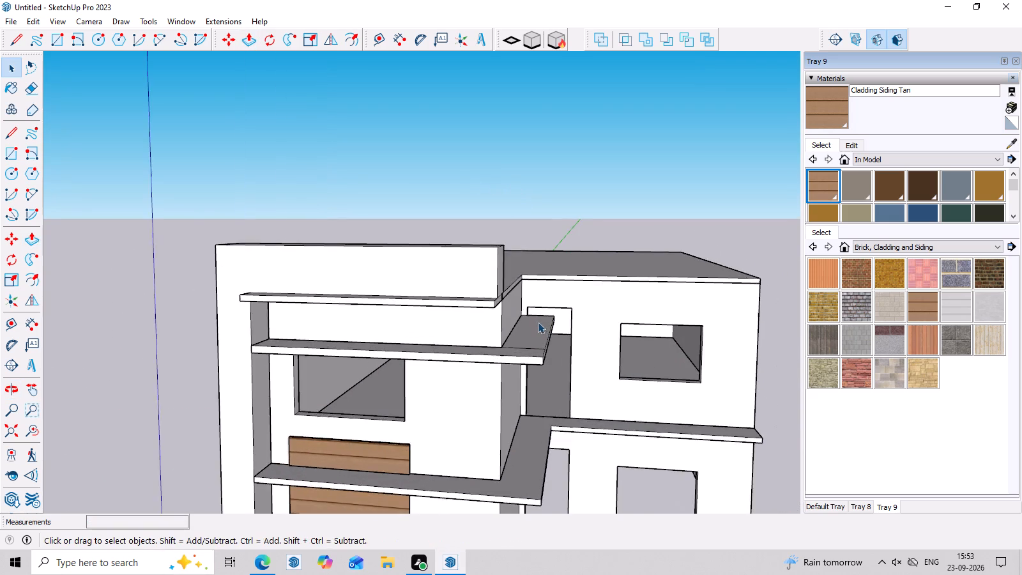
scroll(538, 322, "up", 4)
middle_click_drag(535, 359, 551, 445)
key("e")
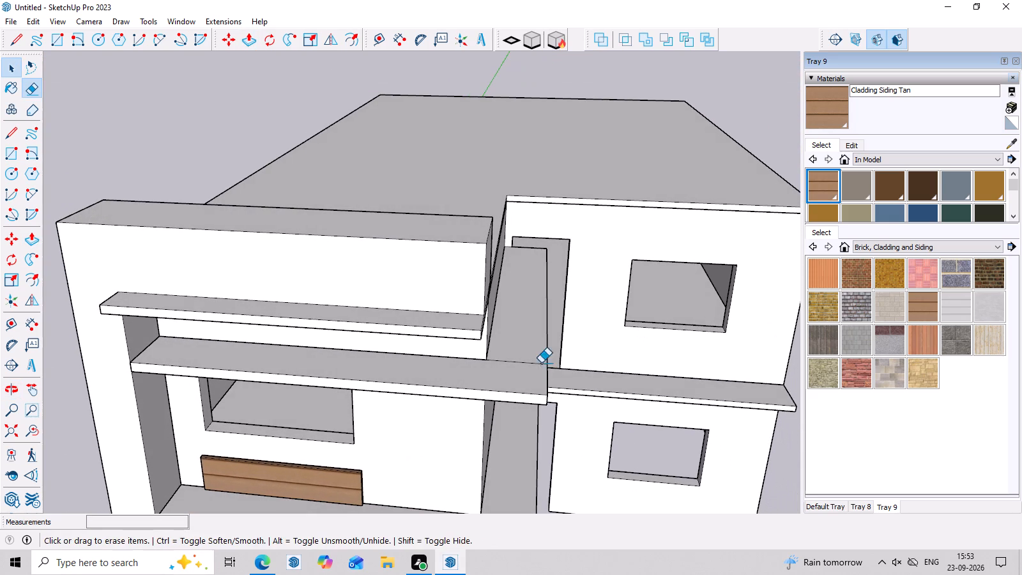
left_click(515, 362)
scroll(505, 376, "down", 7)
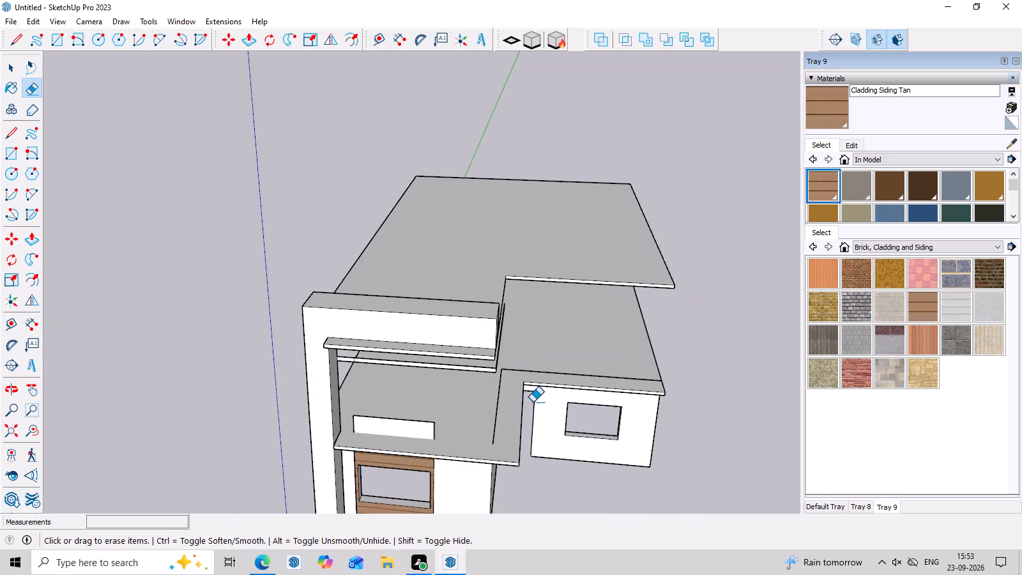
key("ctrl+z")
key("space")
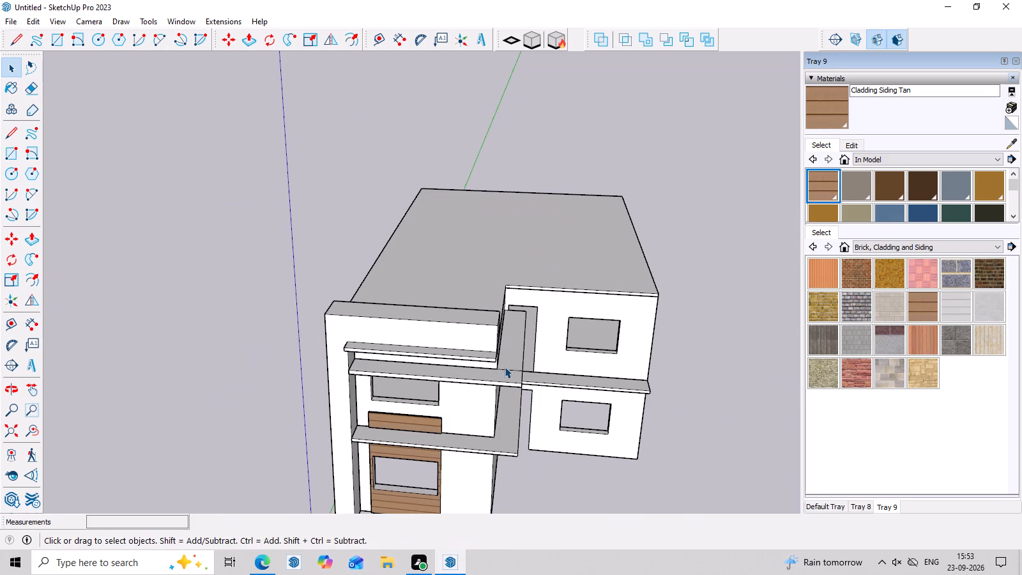
Inside the upper-storey group, erase the seam edge between the front and side parts of the new ledge, and close the group.
double_click(505, 367)
scroll(505, 367, "up", 7)
key("e")
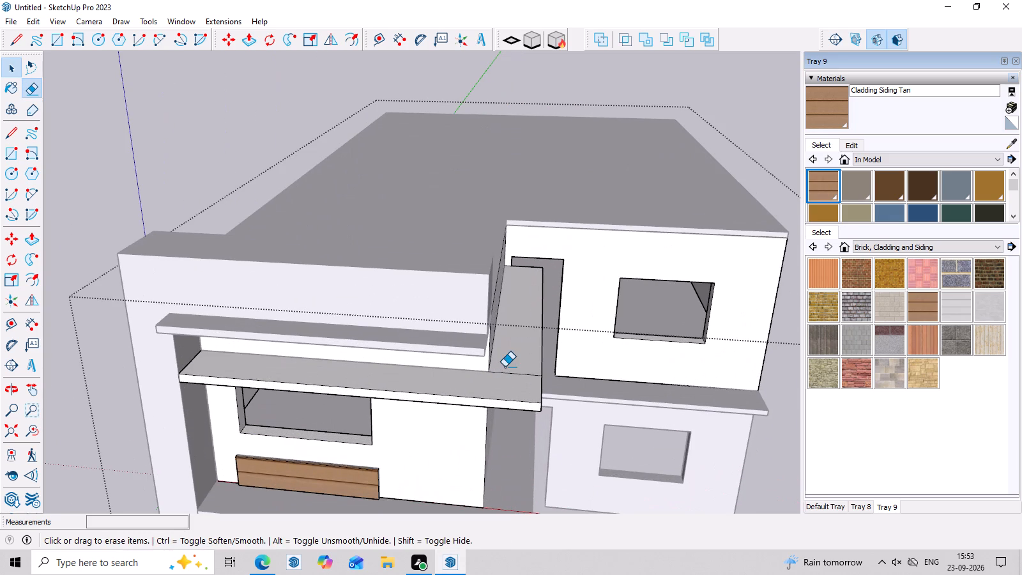
left_click(505, 373)
middle_click_drag(224, 389, 241, 342)
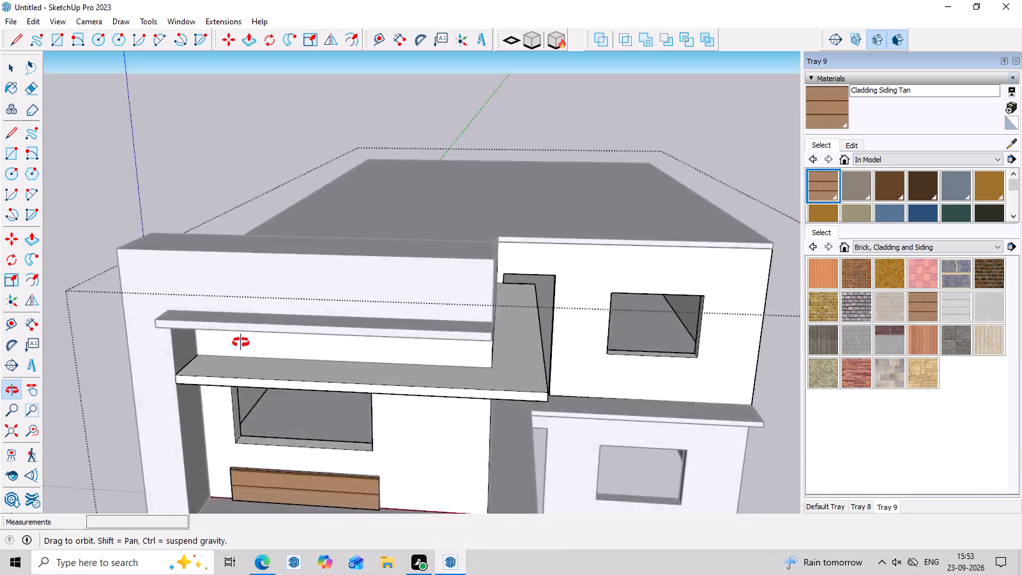
middle_click_drag(241, 342, 269, 232)
key("space")
scroll(137, 171, "down", 2)
left_click(261, 149)
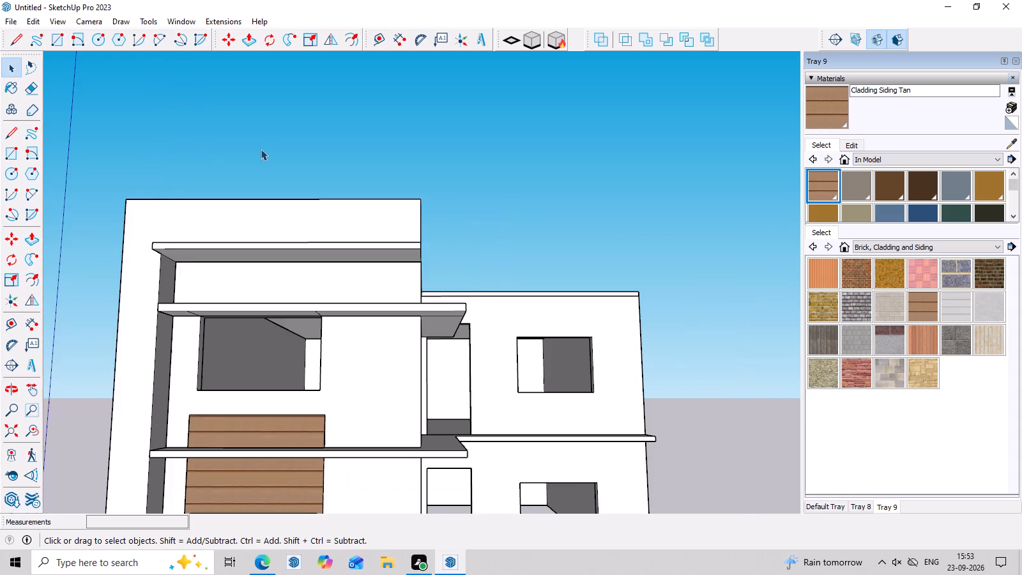
Examine the new wraparound ledge and the whole facade from the front, from above and from both sides.
scroll(264, 152, "down", 3)
middle_click_drag(403, 222, 417, 268)
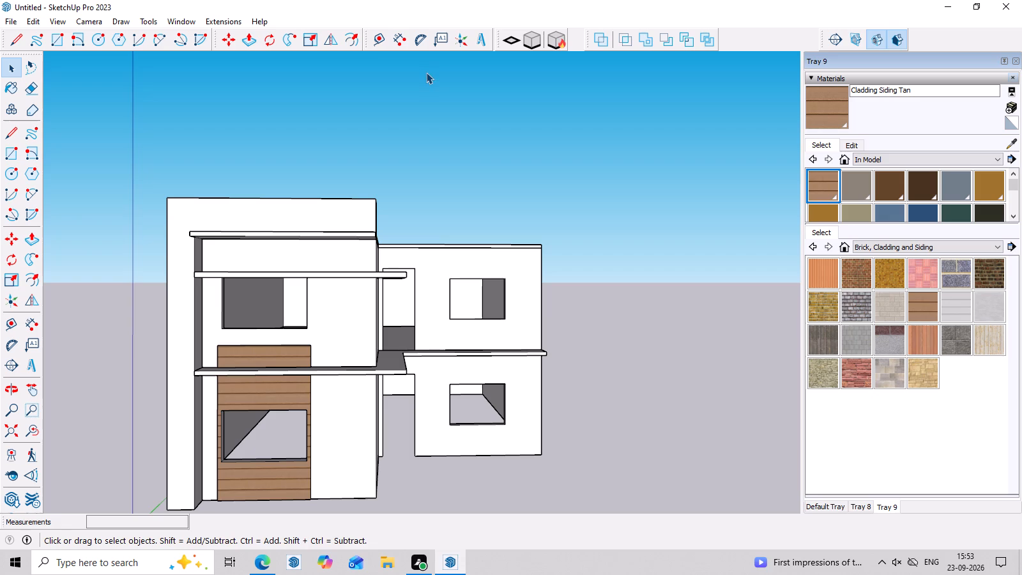
scroll(370, 54, "down", 3)
middle_click_drag(391, 133, 400, 298)
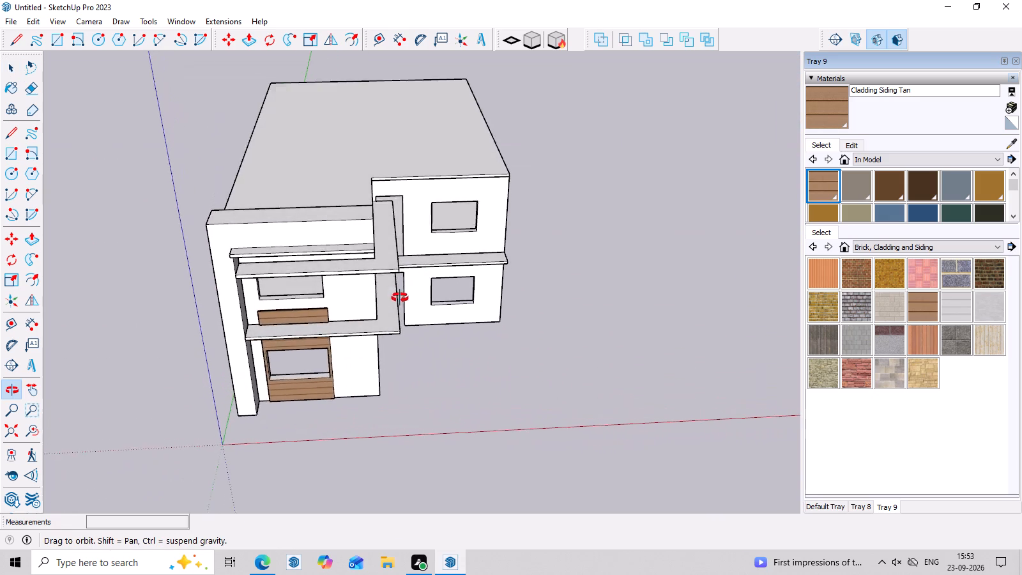
middle_click_drag(400, 298, 402, 176)
scroll(365, 182, "up", 8)
middle_click_drag(583, 264, 466, 314)
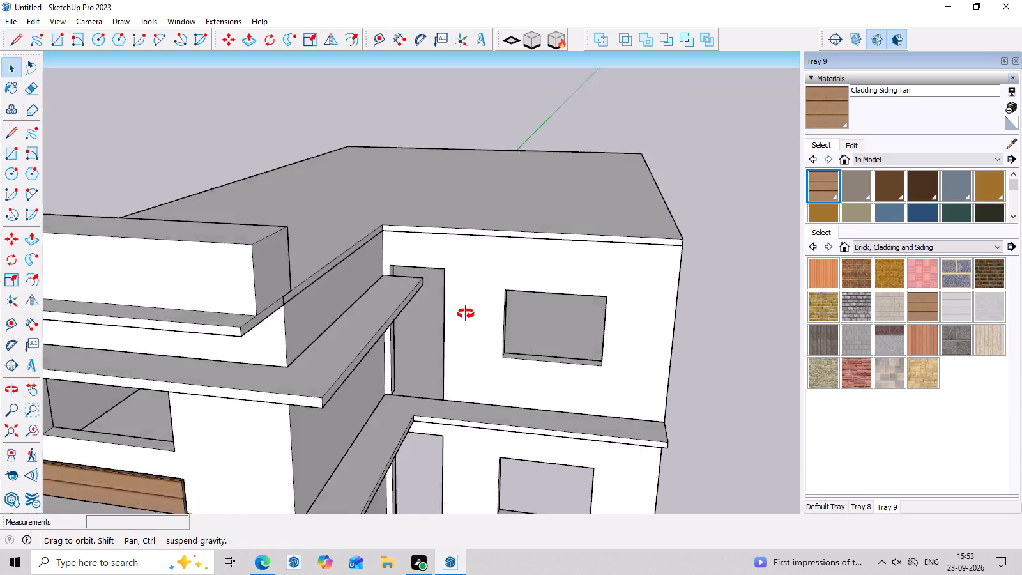
middle_click_drag(466, 314, 682, 303)
scroll(592, 295, "down", 6)
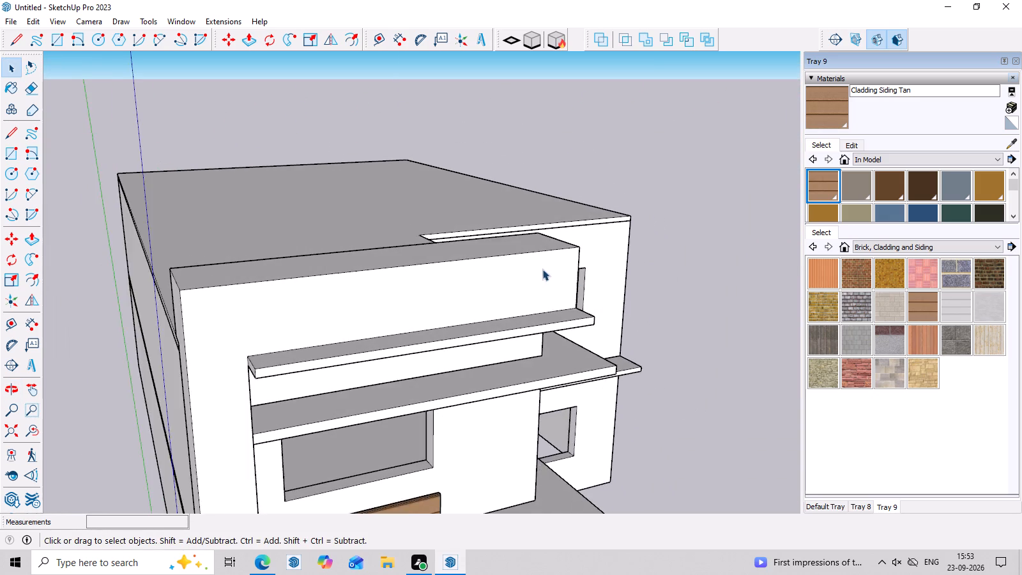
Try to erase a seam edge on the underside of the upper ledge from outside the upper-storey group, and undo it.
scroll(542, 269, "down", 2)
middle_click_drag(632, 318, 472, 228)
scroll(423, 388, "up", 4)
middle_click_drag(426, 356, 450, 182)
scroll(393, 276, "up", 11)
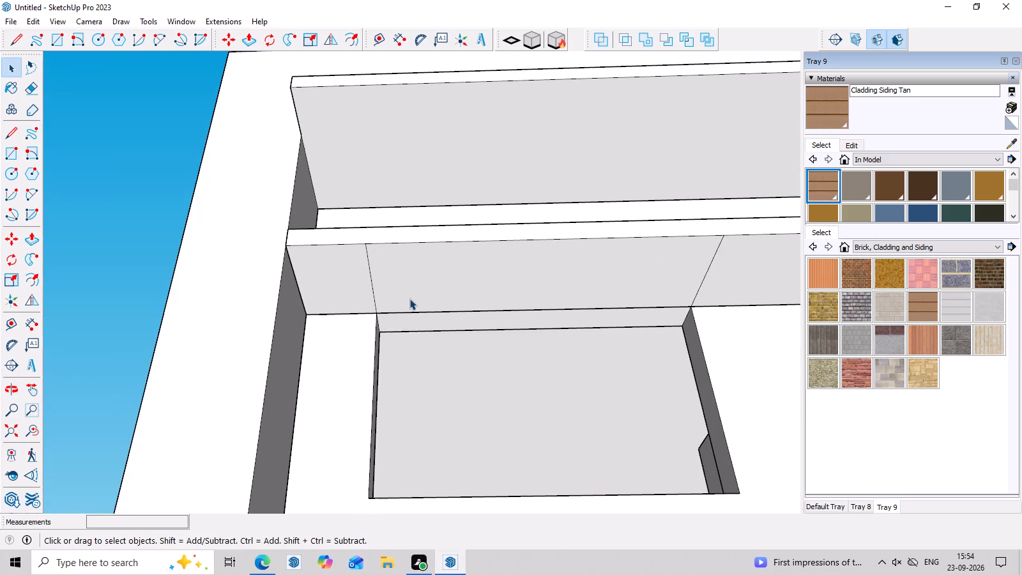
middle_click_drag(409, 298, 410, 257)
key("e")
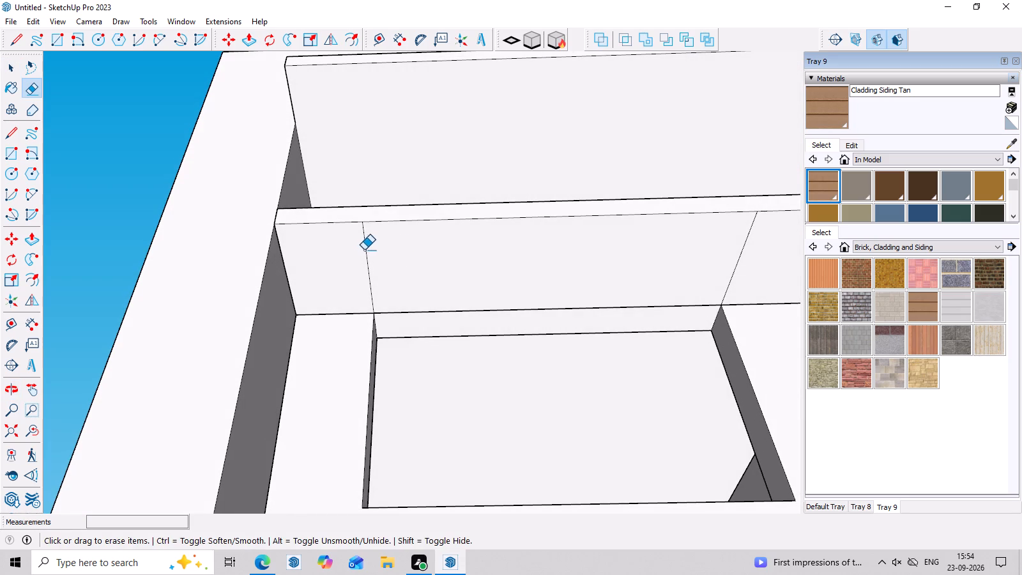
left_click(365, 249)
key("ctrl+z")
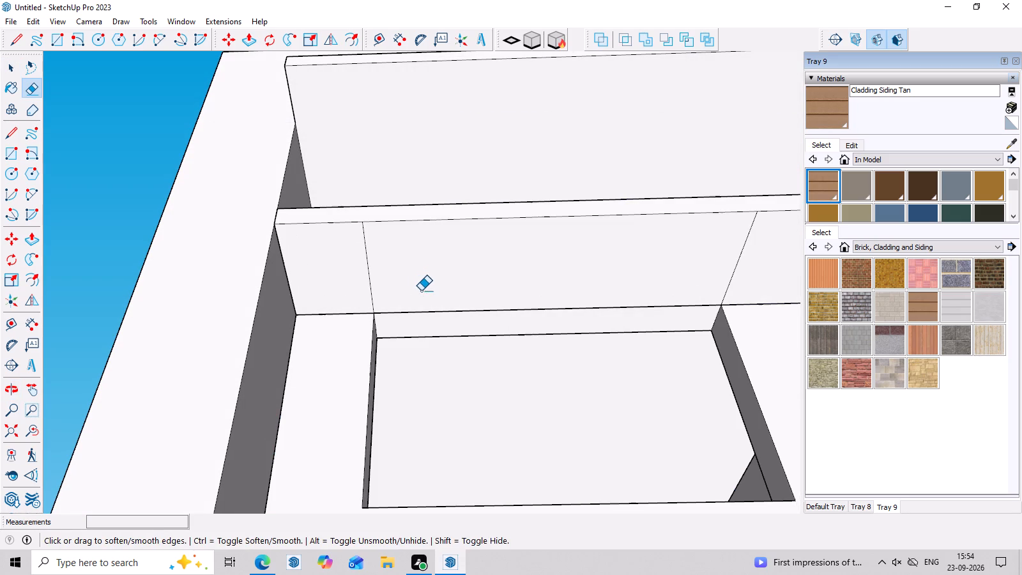
Inside the upper-storey group, delete the two seam edges on the underside of the upper ledge above the window's corners.
key("space")
triple_click(443, 210)
scroll(406, 268, "up", 2)
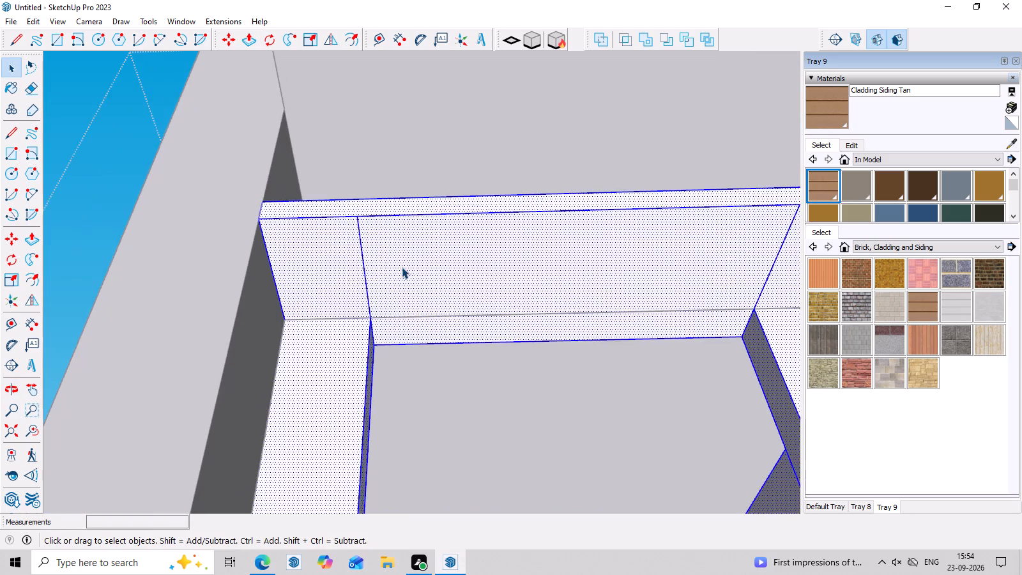
left_click(402, 266)
scroll(349, 274, "up", 3)
left_click(362, 266)
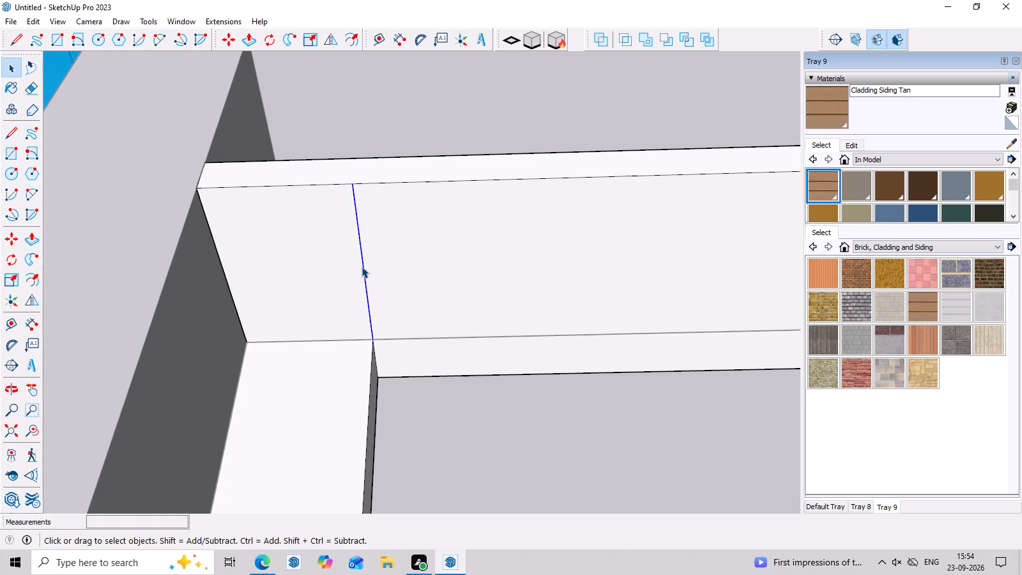
key("Delete")
scroll(392, 298, "down", 12)
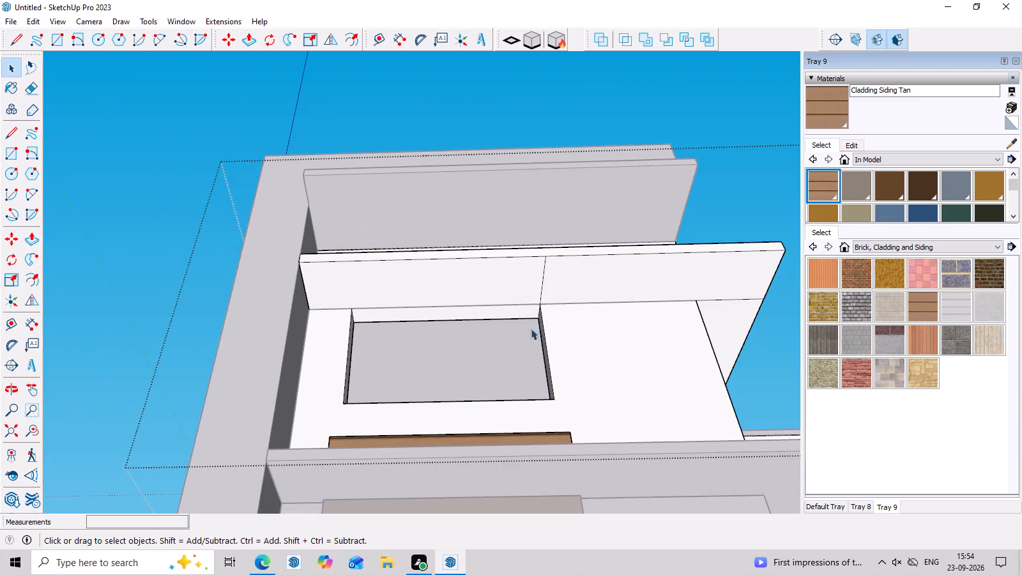
scroll(554, 291, "up", 3)
left_click(538, 279)
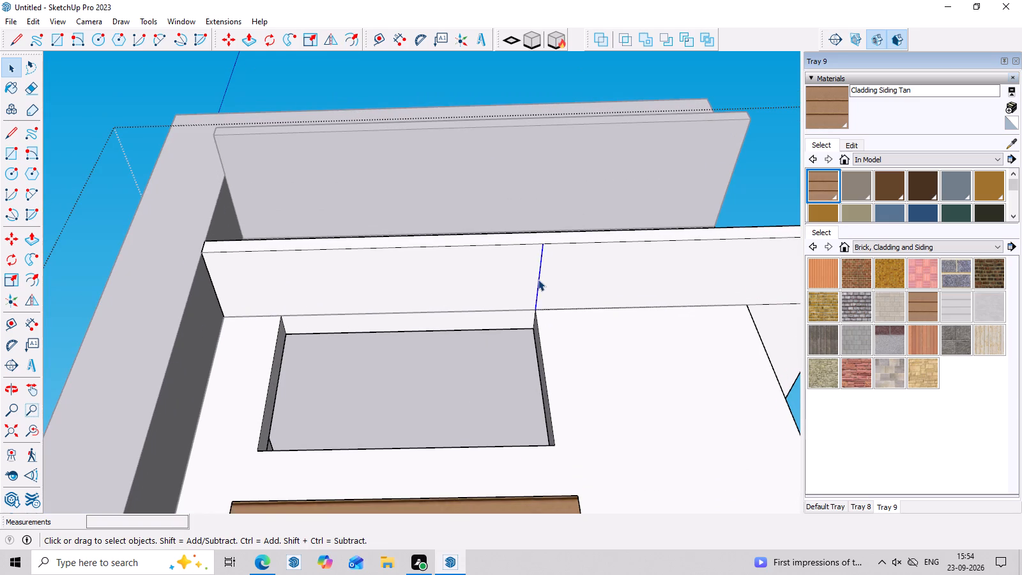
key("Delete")
Examine the upper ledge, the window opening and the neighbouring wing from below and from the front.
scroll(538, 279, "down", 3)
scroll(410, 309, "down", 3)
middle_click_drag(408, 323, 411, 363)
scroll(423, 329, "up", 8)
middle_click_drag(458, 319, 468, 481)
scroll(392, 165, "down", 8)
middle_click_drag(501, 268, 519, 377)
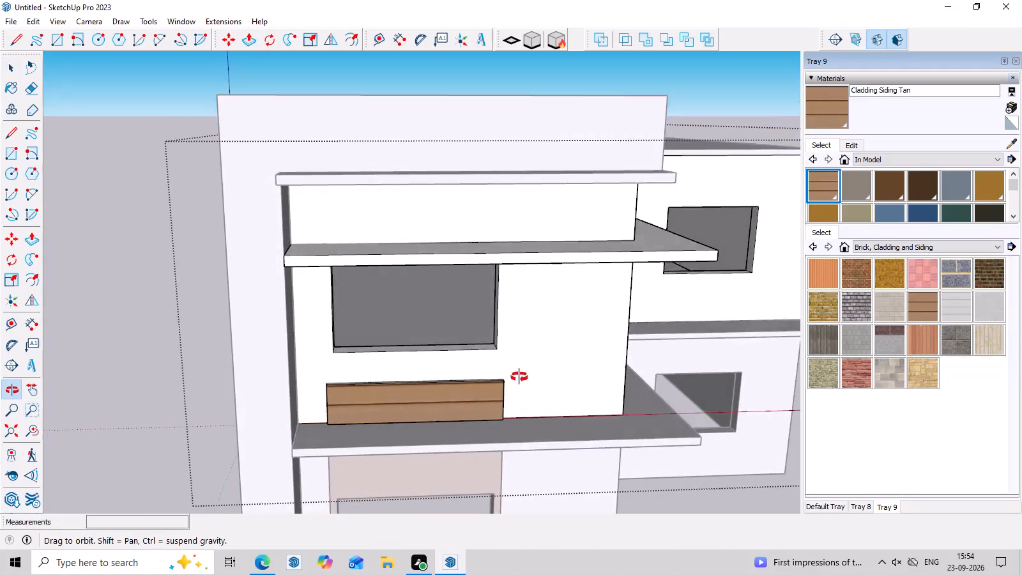
middle_click_drag(519, 377, 519, 380)
scroll(552, 228, "down", 4)
scroll(714, 276, "up", 3)
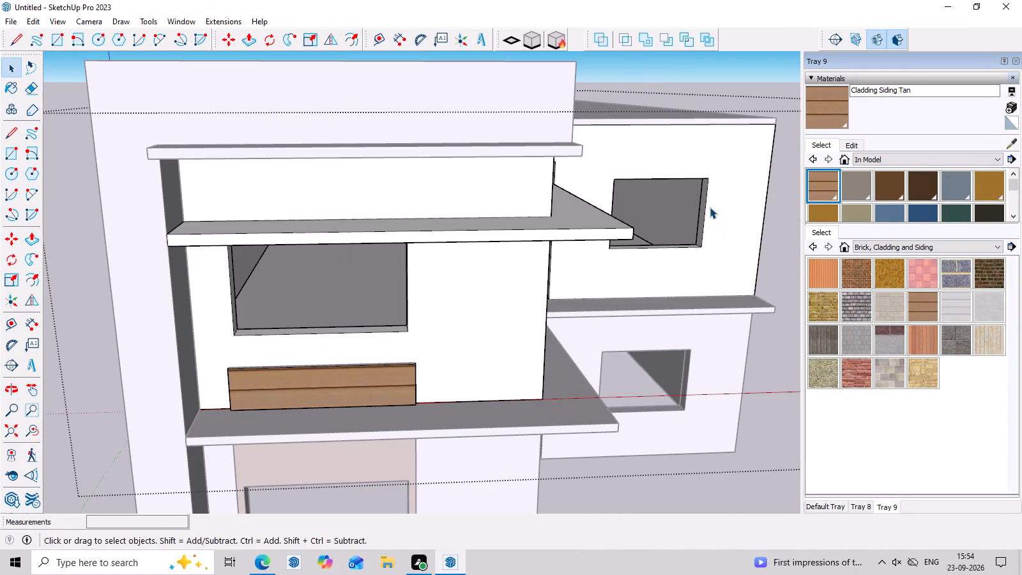
Draw a rectangle over the upper-storey window opening beneath the ledge, corner to corner, to cover it with a face.
scroll(593, 210, "up", 3)
middle_click_drag(561, 256, 562, 77)
scroll(324, 229, "down", 3)
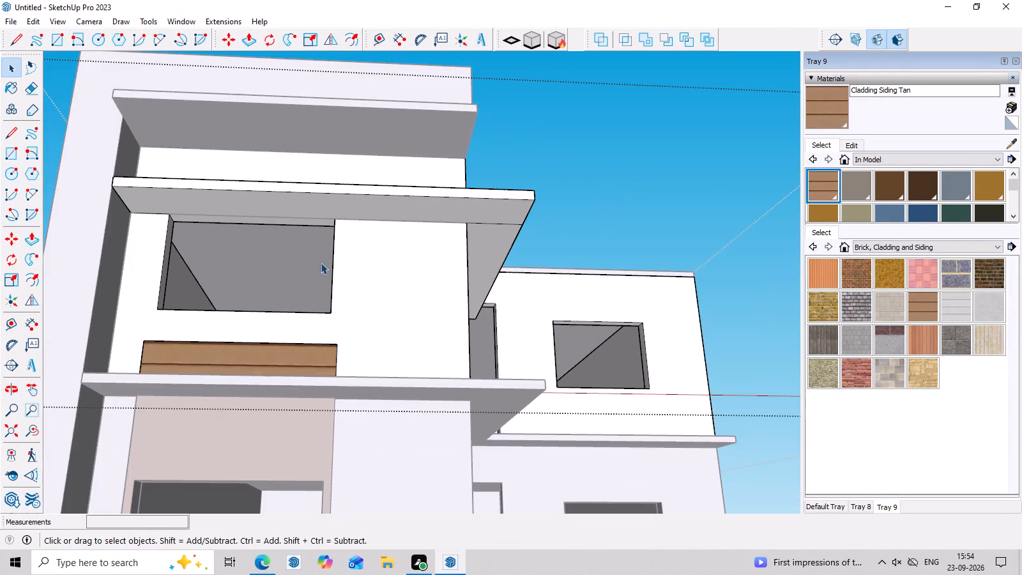
scroll(330, 283, "up", 2)
scroll(331, 283, "down", 3)
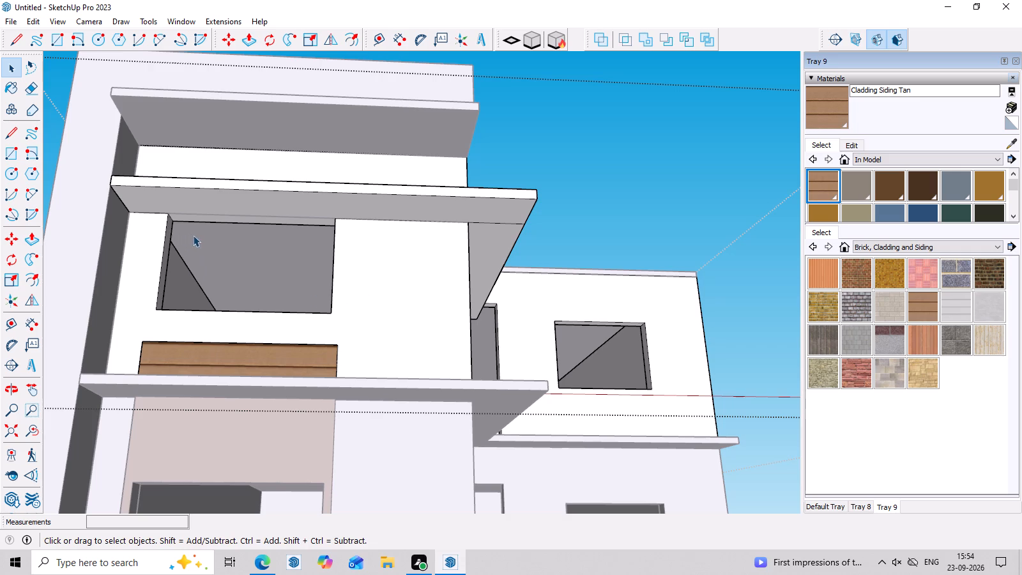
key("r")
left_click(166, 216)
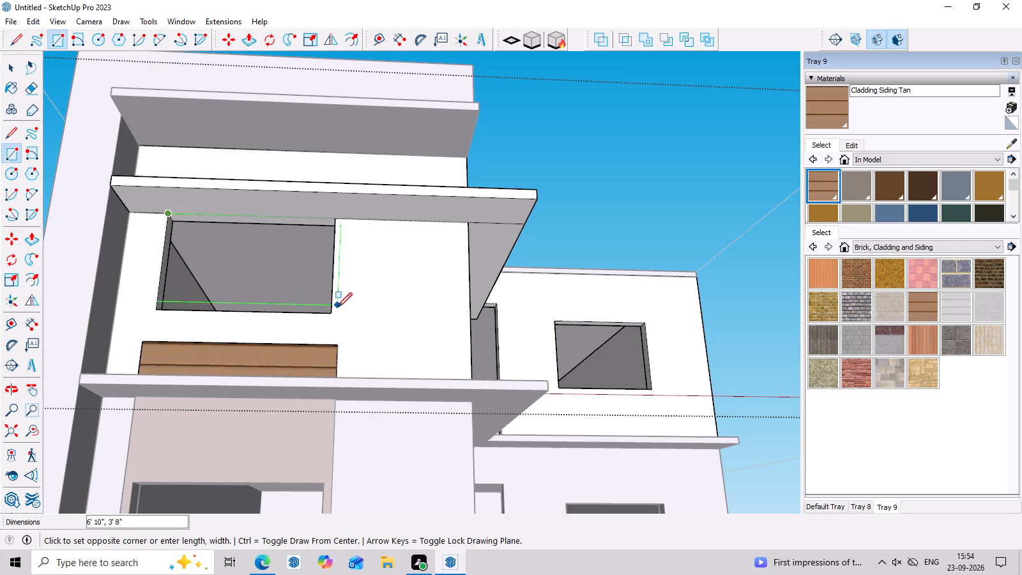
left_click(330, 314)
key("space")
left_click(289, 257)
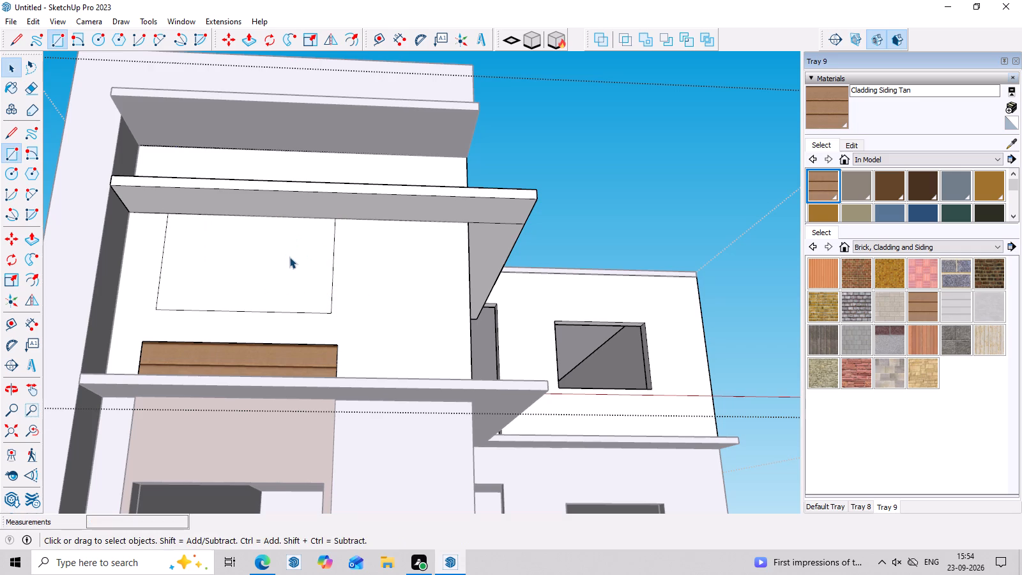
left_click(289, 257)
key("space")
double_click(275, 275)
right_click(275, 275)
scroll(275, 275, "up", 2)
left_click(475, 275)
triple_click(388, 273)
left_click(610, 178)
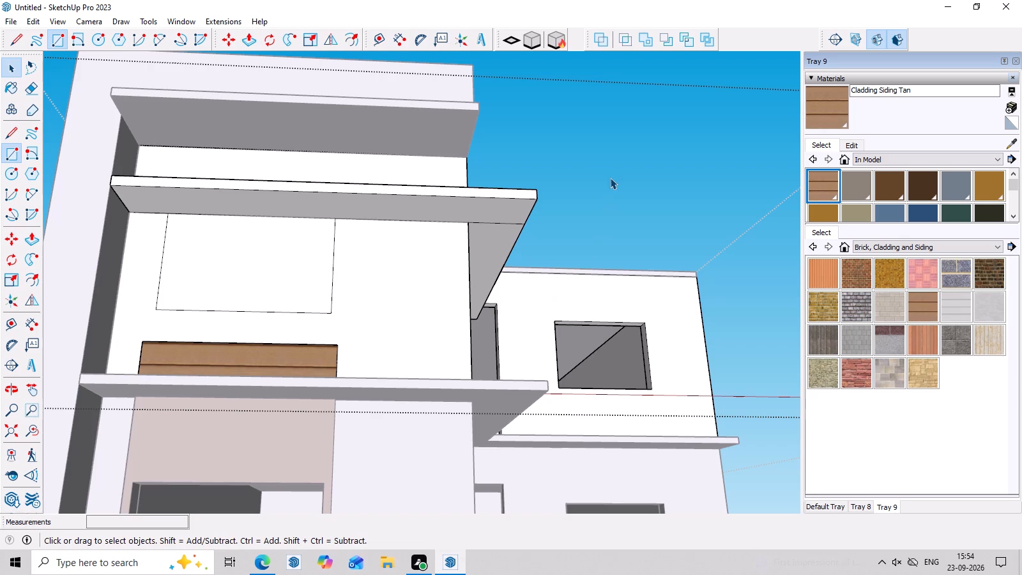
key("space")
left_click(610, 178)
Offset the outline of the upper window's covering face outward about 7" to form a frame border.
middle_click_drag(609, 178, 592, 294)
scroll(609, 178, "down", 4)
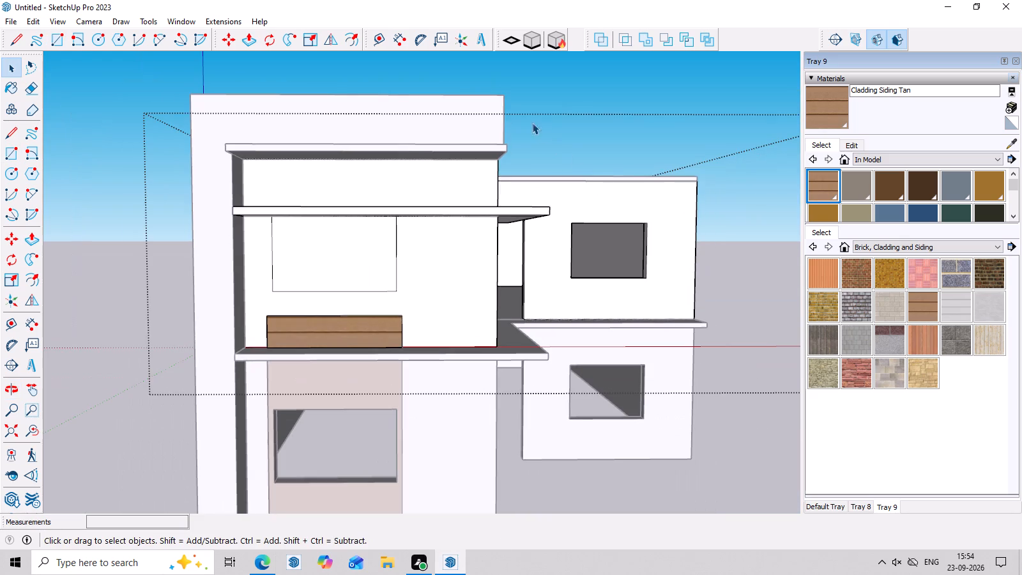
left_click(295, 77)
double_click(386, 235)
scroll(386, 235, "up", 3)
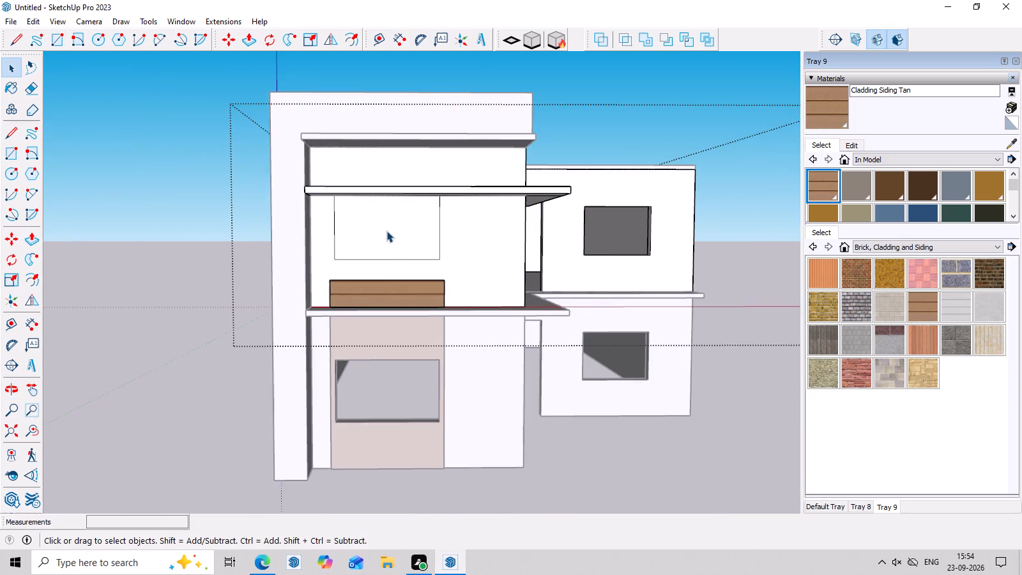
left_click(386, 231)
scroll(388, 231, "up", 3)
key("f")
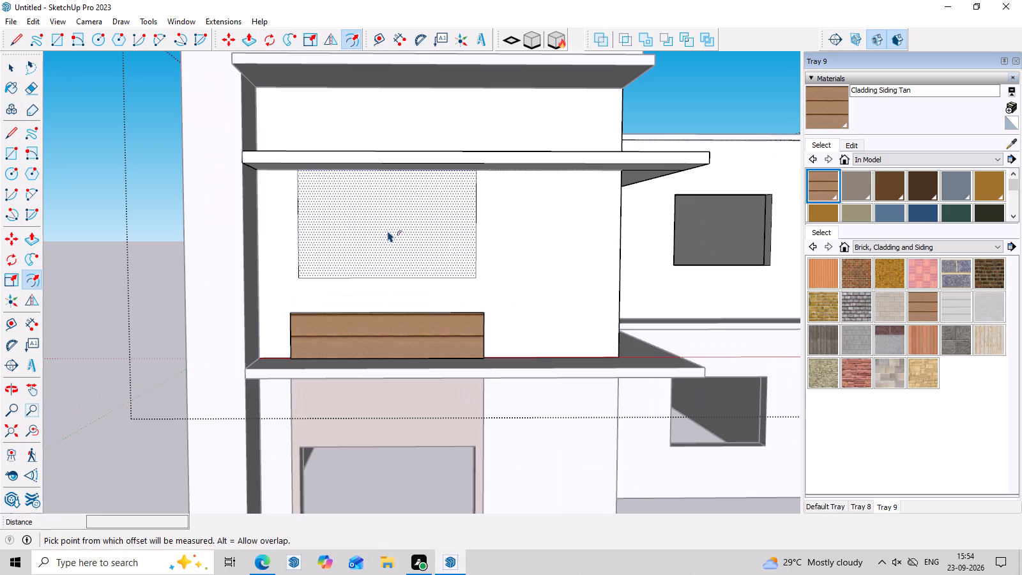
left_click(388, 231)
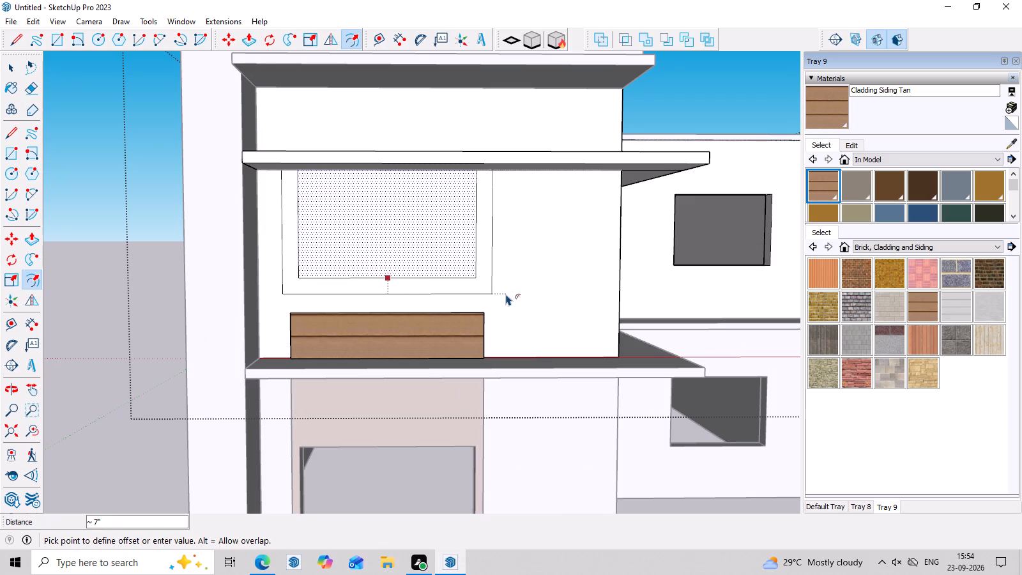
left_click(506, 294)
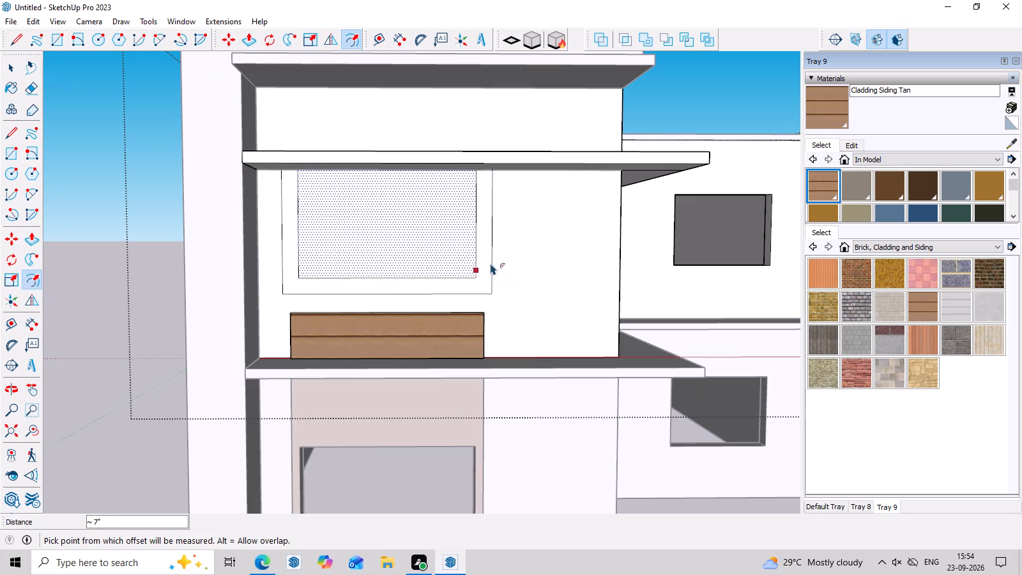
Push/Pull the frame border around the upper window outward 3".
key("space")
left_click(487, 252)
key("p")
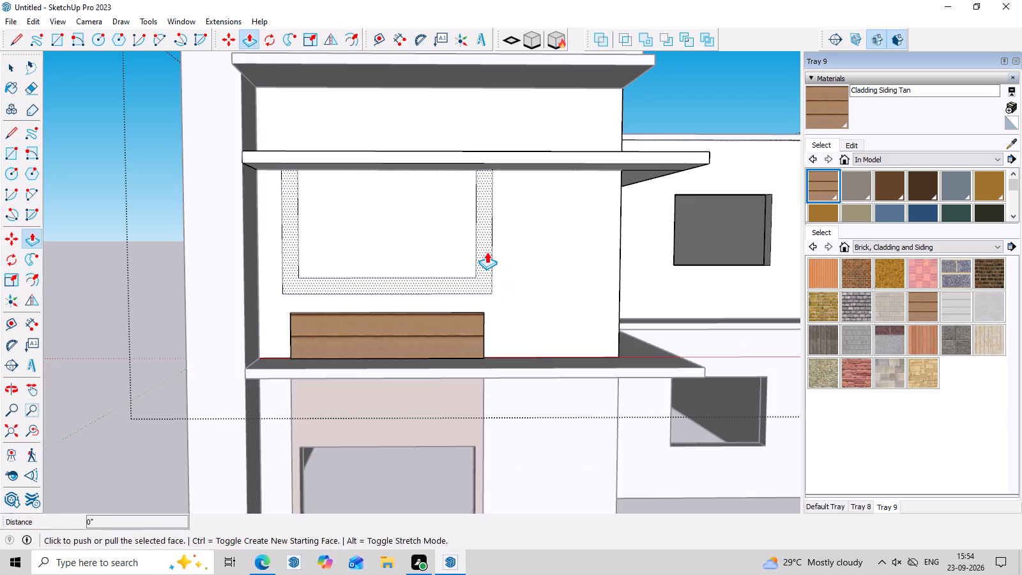
left_click(487, 252)
middle_click_drag(487, 254, 427, 260)
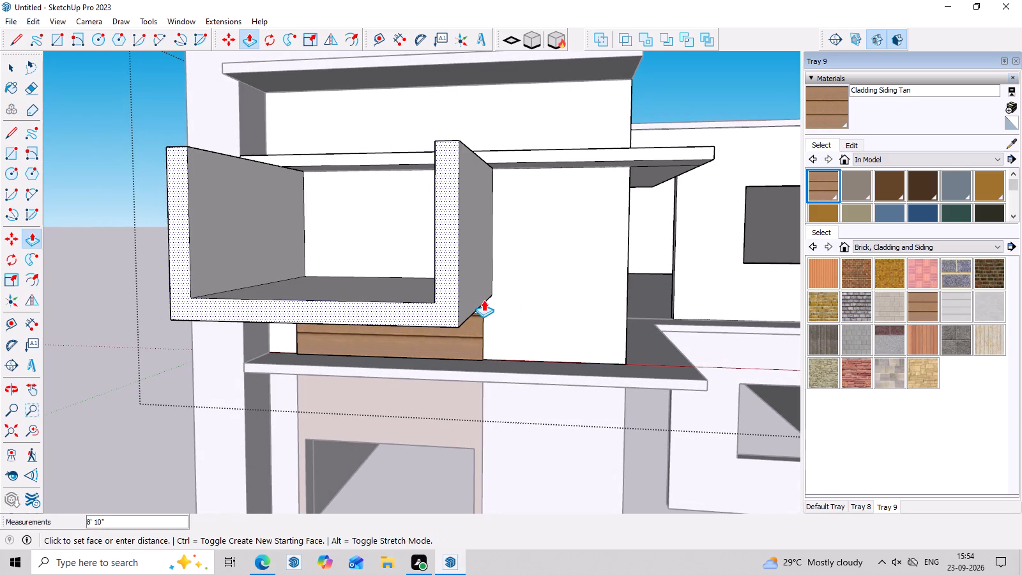
key("3")
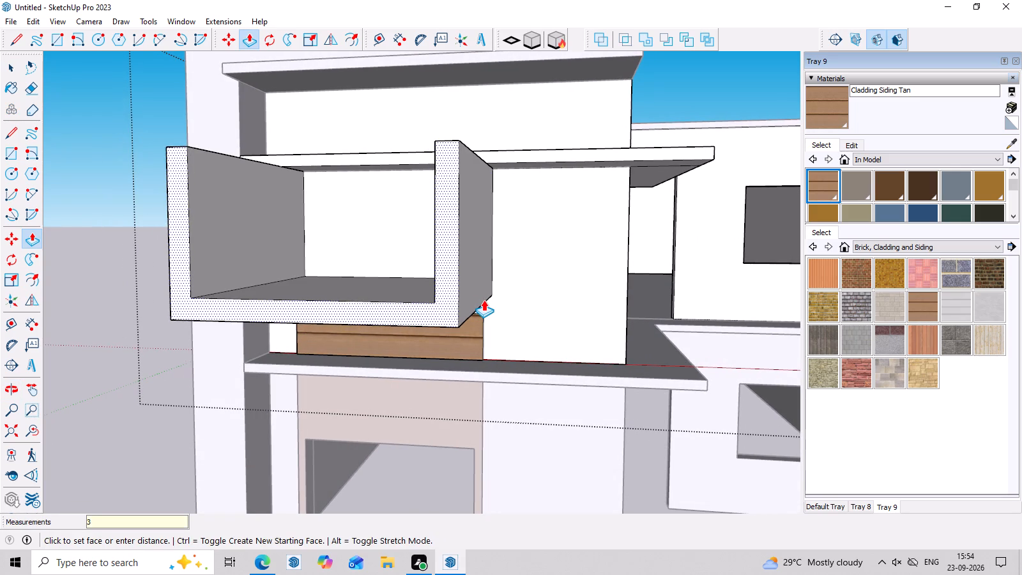
key("Return")
Erase the leftover offset outline on the wall above the upper ledge: the long top edge and both short side stubs.
middle_click_drag(602, 300, 466, 336)
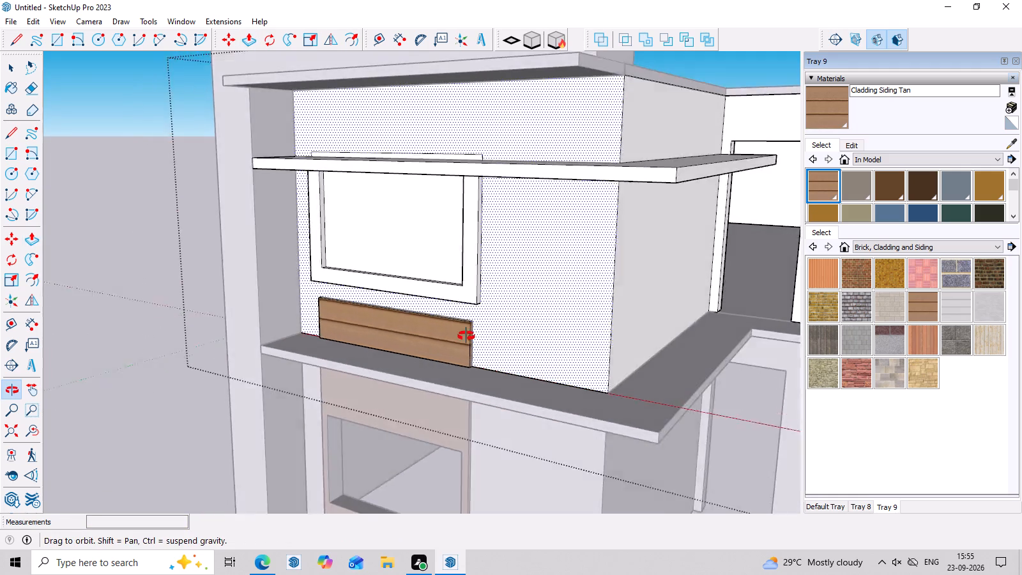
middle_click_drag(466, 336, 427, 335)
scroll(448, 225, "down", 2)
middle_click_drag(445, 191, 531, 299)
scroll(415, 202, "up", 6)
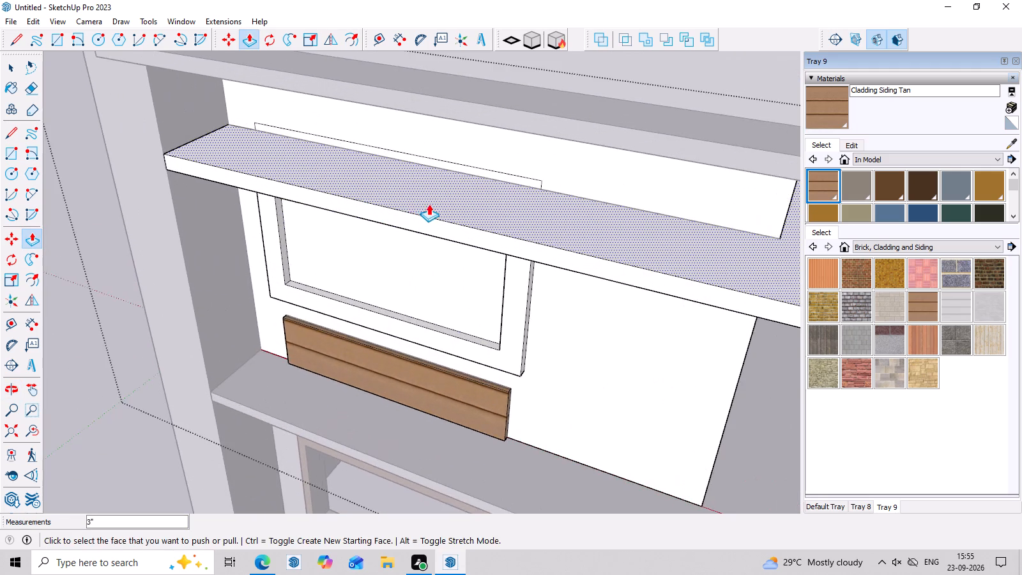
middle_click_drag(442, 206, 533, 175)
key("space")
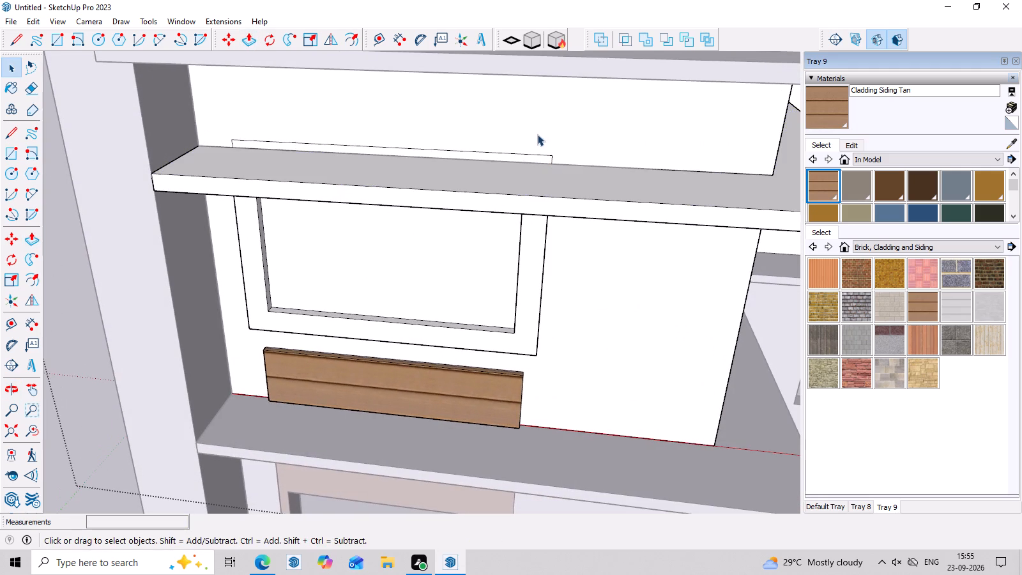
left_click(543, 152)
scroll(545, 153, "up", 2)
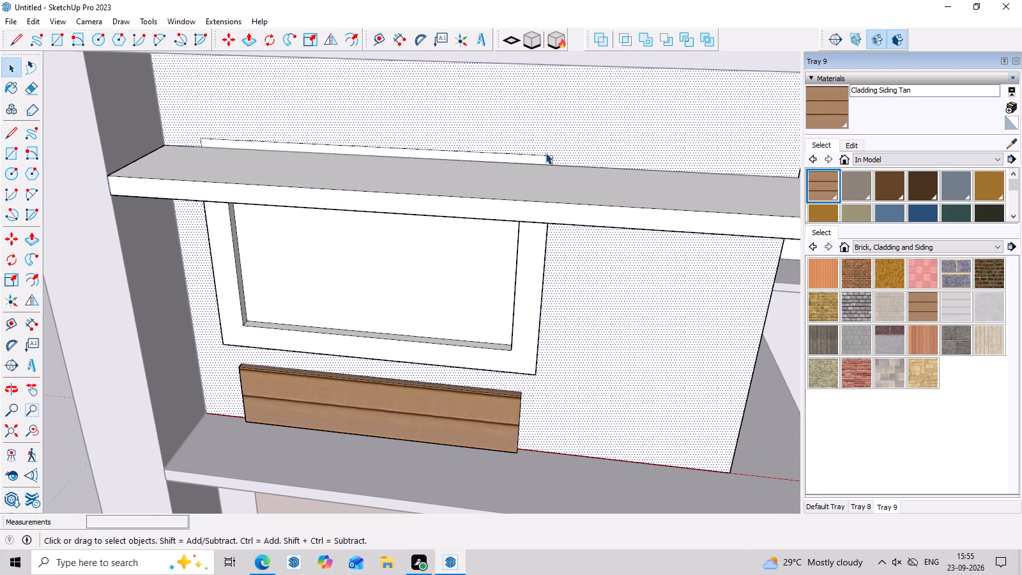
left_click(545, 153)
left_click(548, 155)
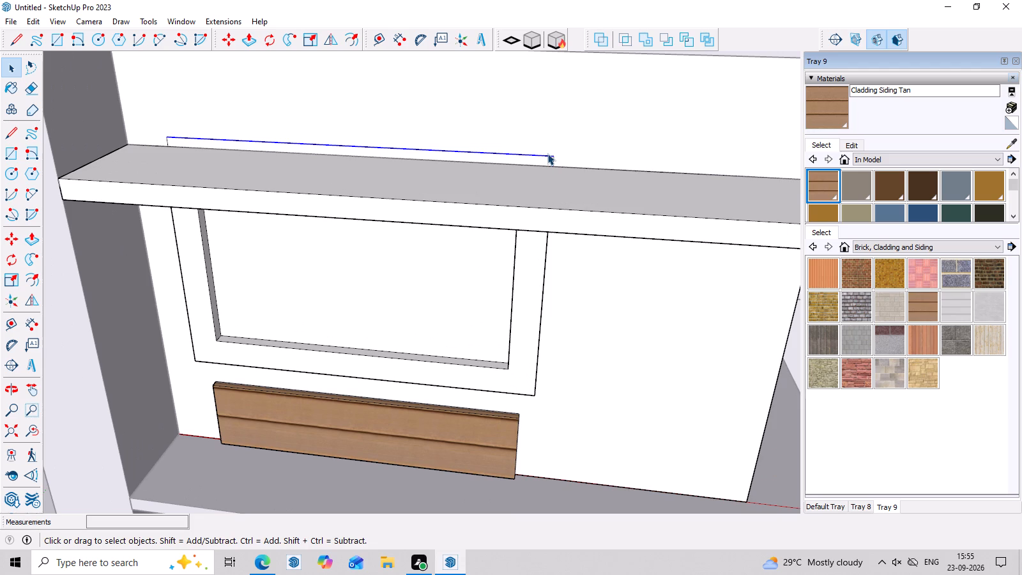
key("End")
key("Delete")
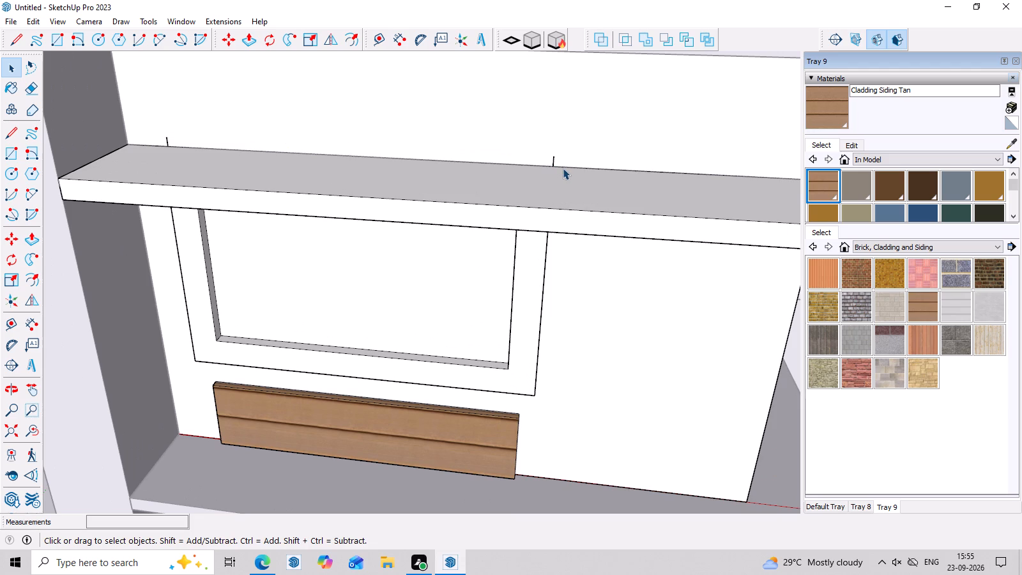
key("e")
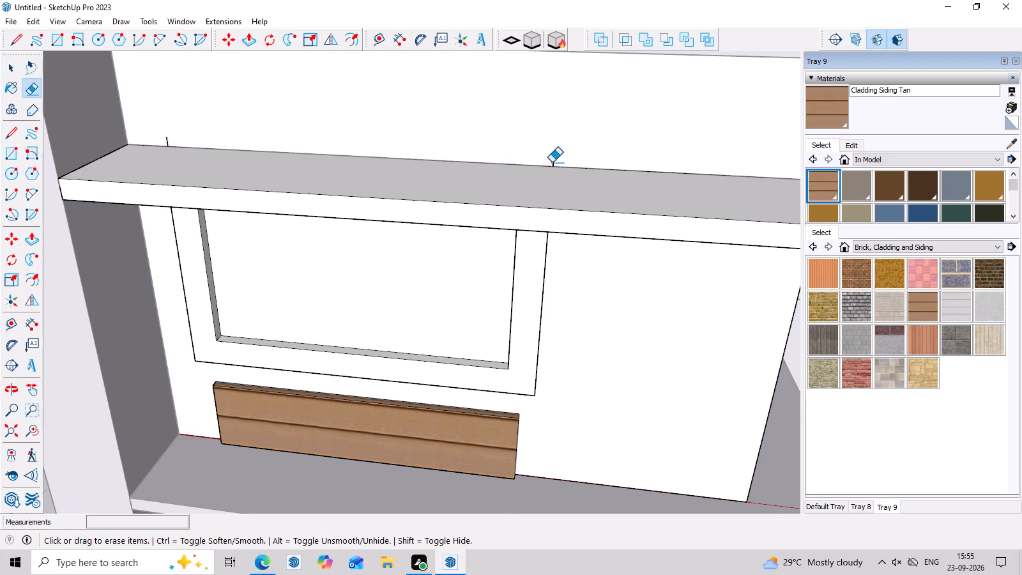
left_click(552, 162)
right_click(552, 162)
left_click(576, 184)
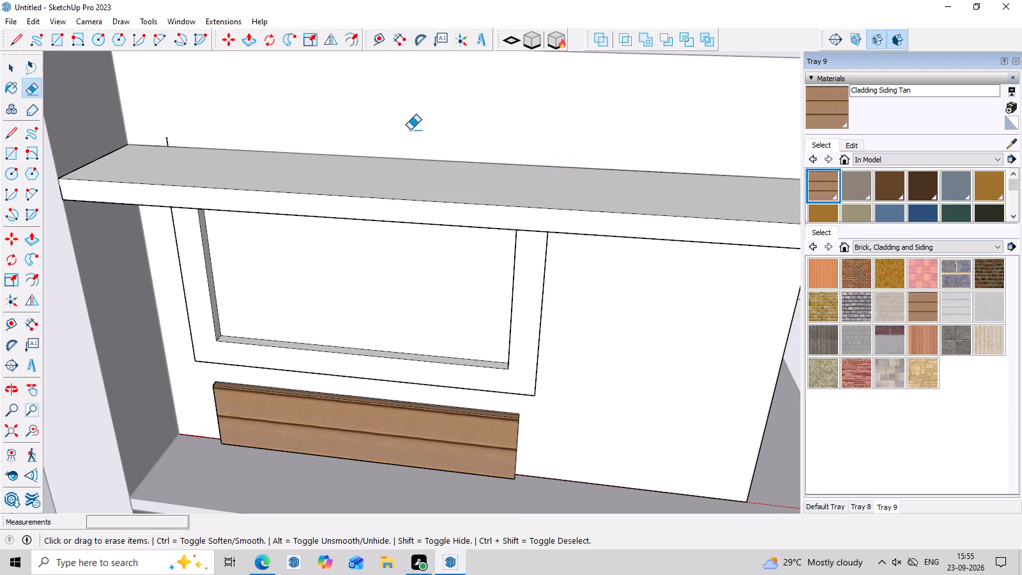
left_click(165, 142)
Remove the face filling the upper window opening inside the new frame, and close the upper-storey group.
scroll(253, 214, "down", 4)
middle_click_drag(442, 357, 528, 166)
key("space")
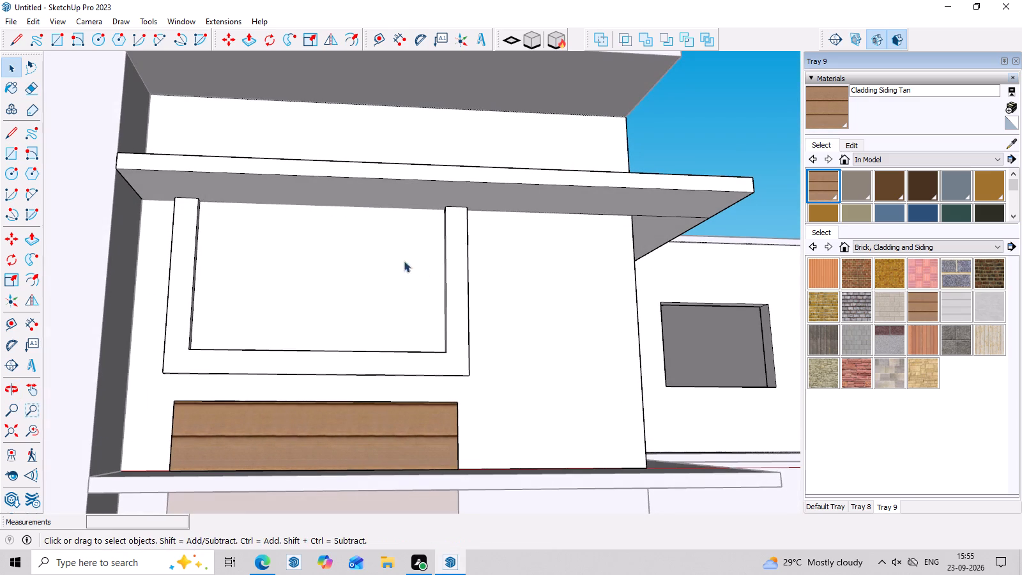
left_click(377, 264)
key("ctrl+x")
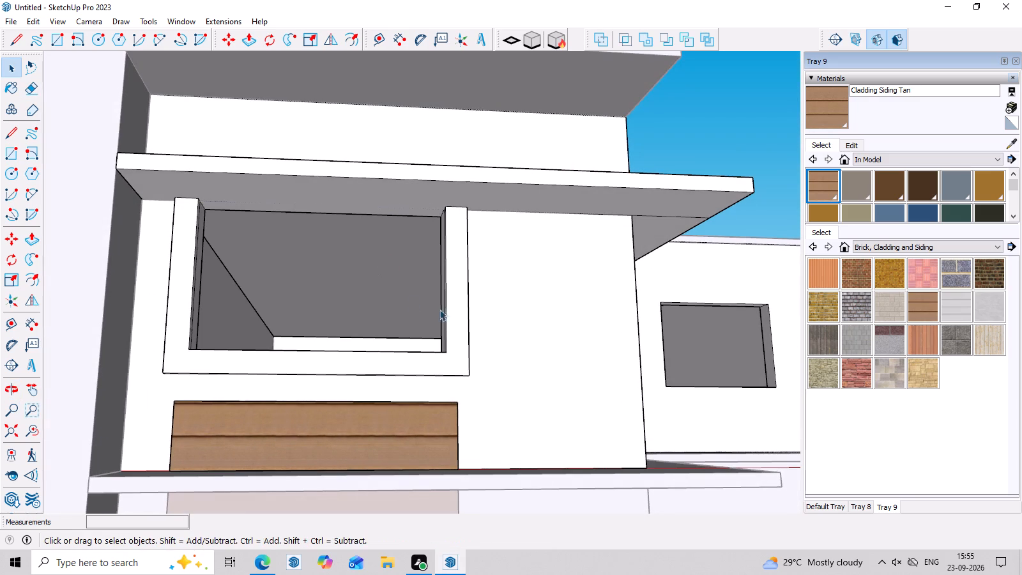
middle_click_drag(457, 318, 381, 326)
scroll(375, 310, "down", 8)
middle_click_drag(441, 361, 439, 404)
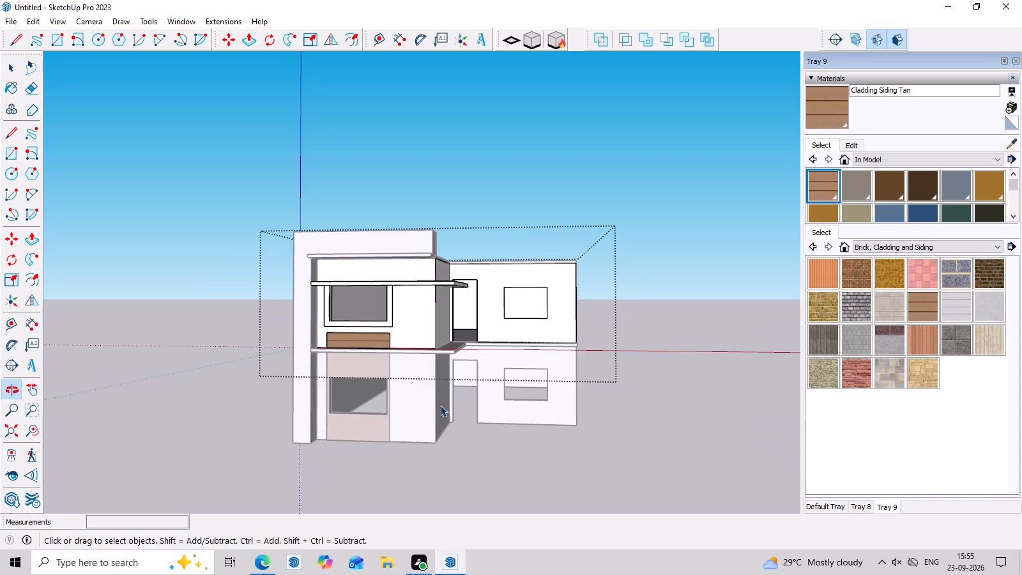
left_click(519, 206)
scroll(438, 334, "down", 3)
middle_click_drag(454, 395, 461, 427)
scroll(344, 329, "up", 7)
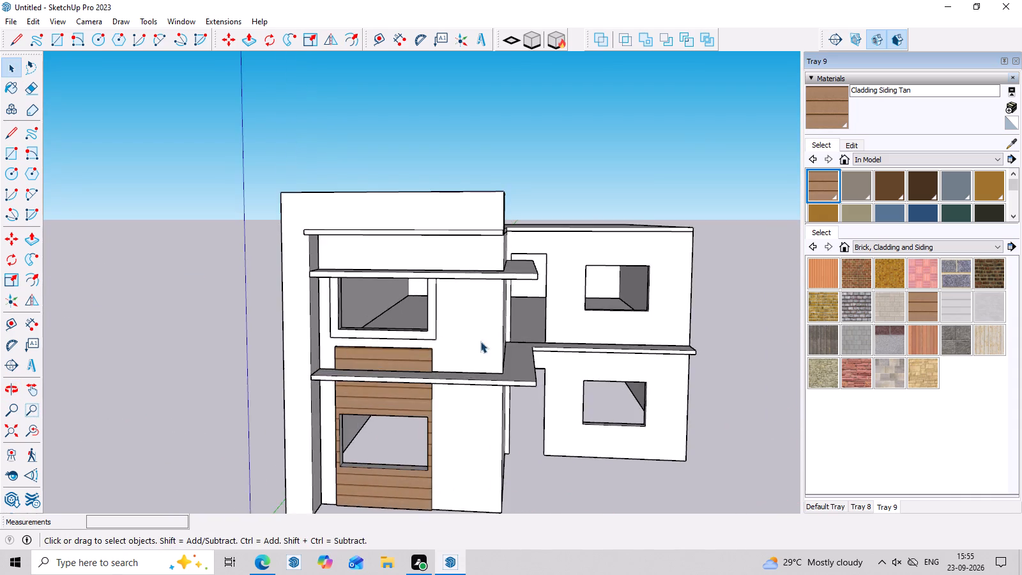
Examine the front facade from several angles and distances, checking the upper window frame, slab ledges and clad window surround.
middle_click_drag(522, 340, 558, 295)
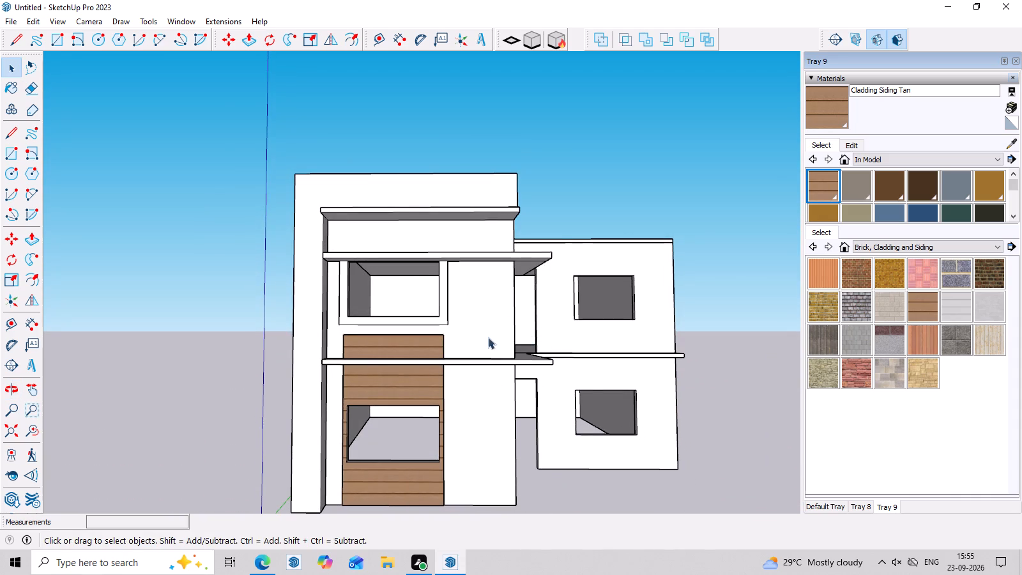
scroll(363, 381, "up", 3)
scroll(376, 383, "down", 2)
middle_click_drag(410, 410, 421, 349)
scroll(423, 388, "up", 4)
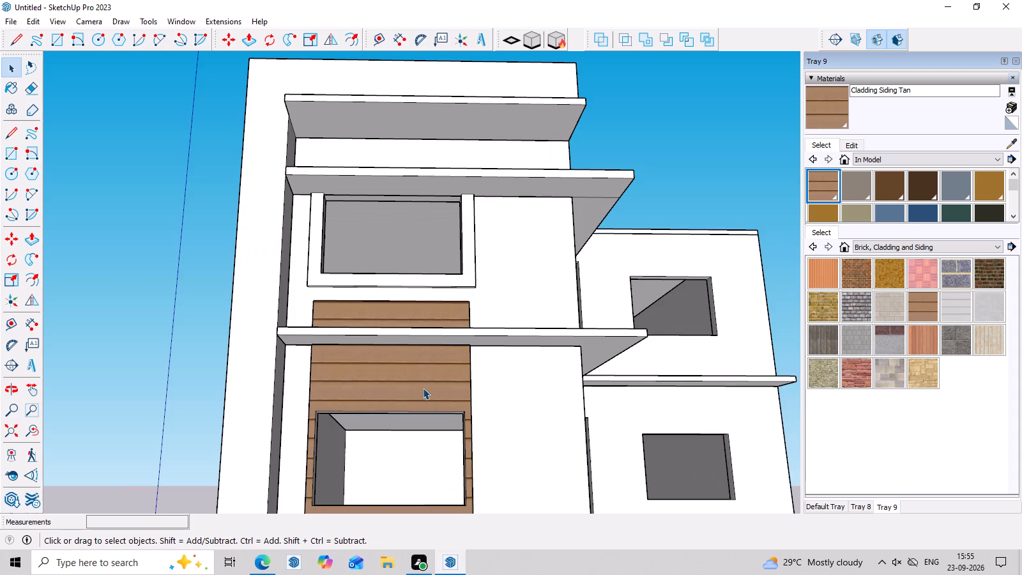
scroll(423, 388, "up", 3)
middle_click_drag(503, 354, 495, 234)
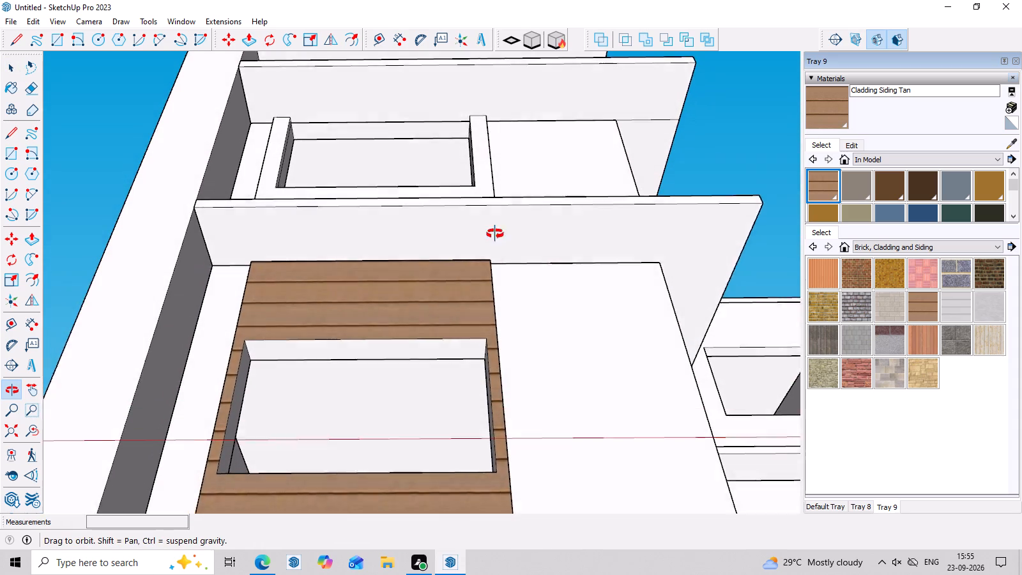
middle_click_drag(495, 234, 496, 241)
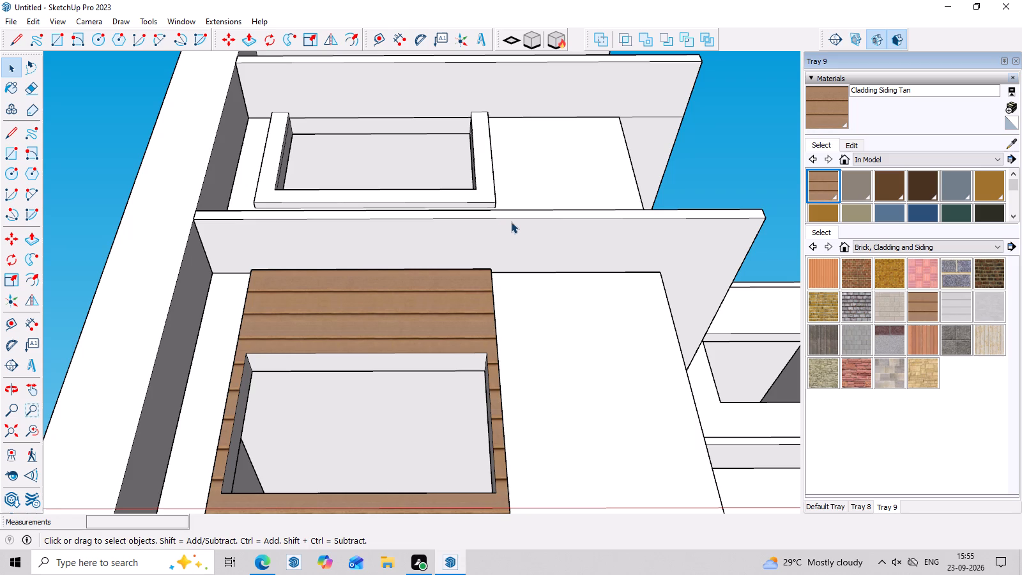
scroll(271, 360, "down", 2)
middle_click_drag(271, 379, 273, 425)
scroll(251, 414, "up", 3)
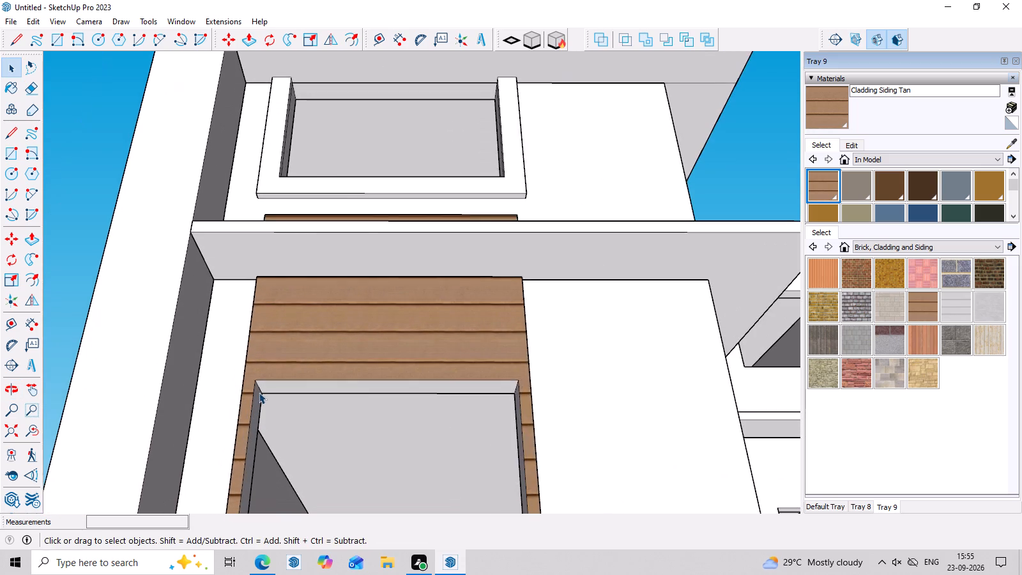
scroll(259, 392, "down", 2)
middle_click_drag(282, 402, 283, 431)
scroll(278, 406, "down", 7)
middle_click_drag(314, 450, 316, 474)
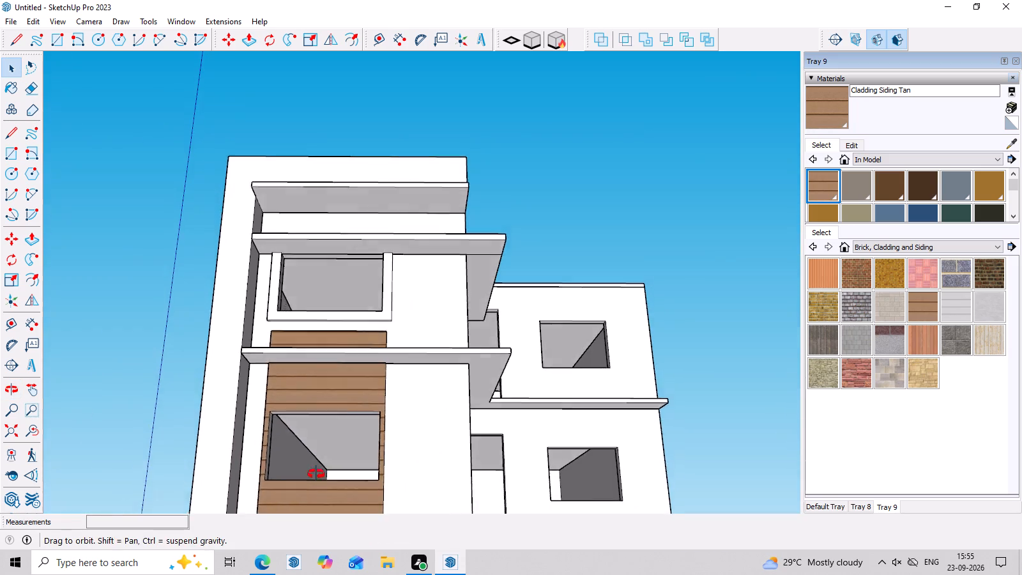
middle_click_drag(316, 474, 315, 492)
scroll(357, 479, "up", 4)
scroll(367, 436, "down", 9)
middle_click_drag(429, 392, 429, 475)
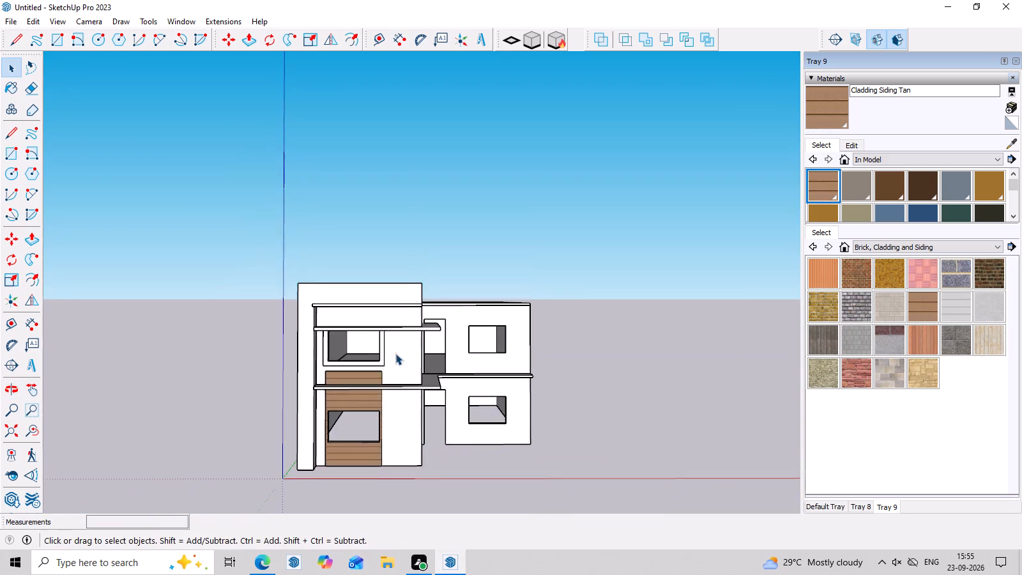
Paint the front face of the projecting frame around the upper-storey window with Formica Speckled Grey from Synthetic Surfaces.
scroll(395, 353, "up", 7)
scroll(393, 302, "down", 2)
middle_click_drag(414, 372, 415, 380)
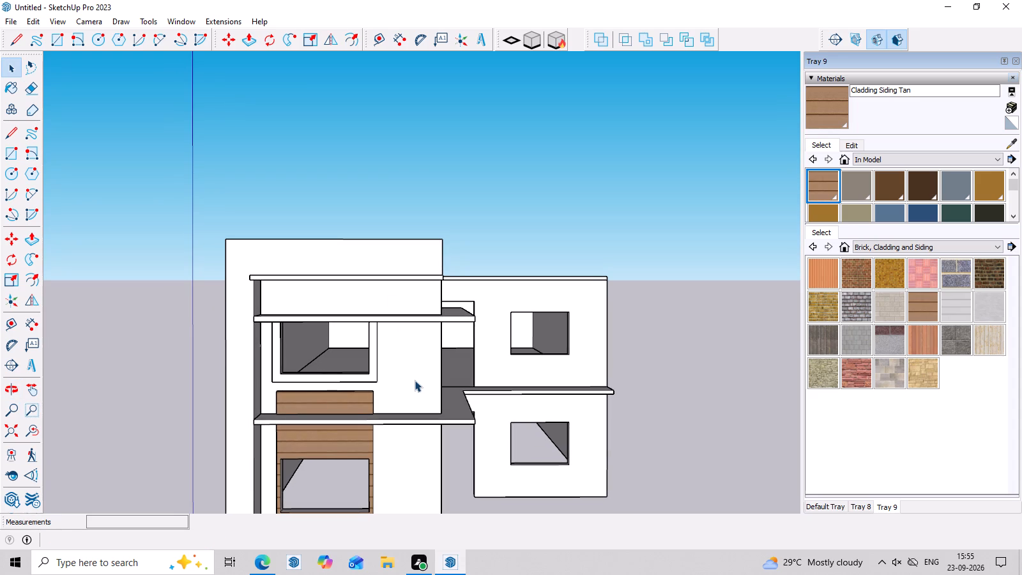
scroll(372, 351, "up", 4)
left_click(375, 343)
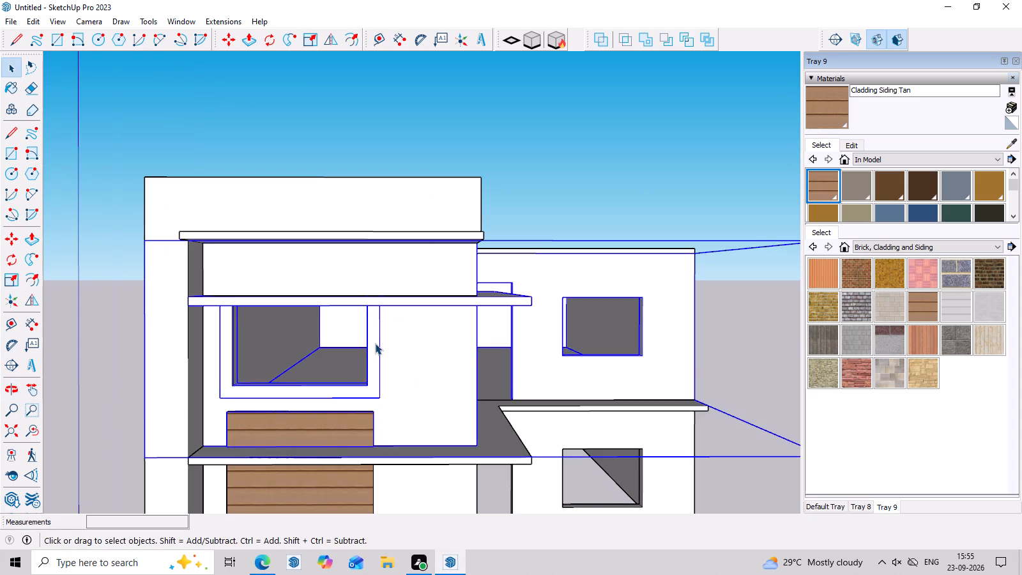
scroll(367, 355, "up", 3)
double_click(369, 353)
double_click(377, 353)
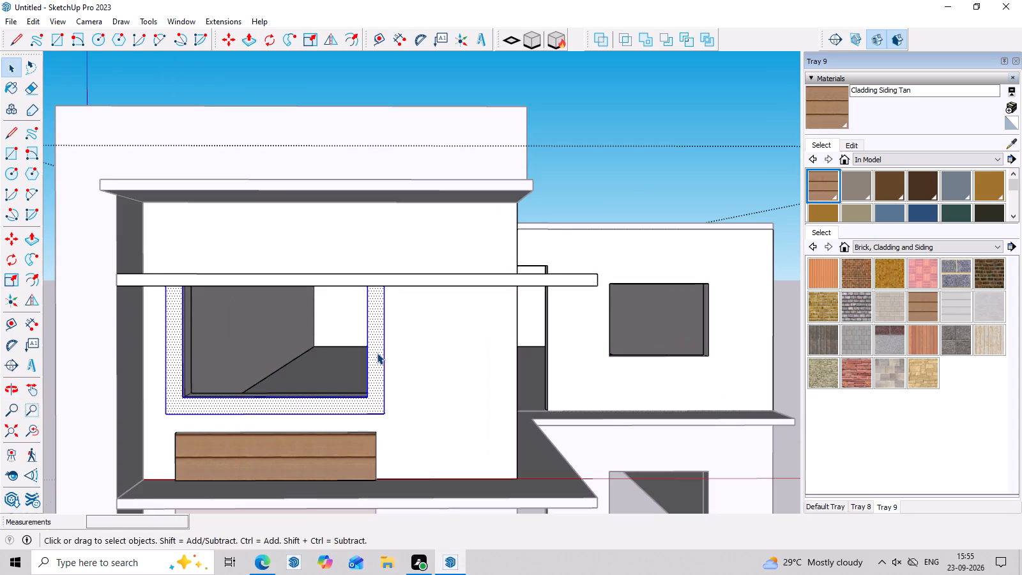
left_click(968, 250)
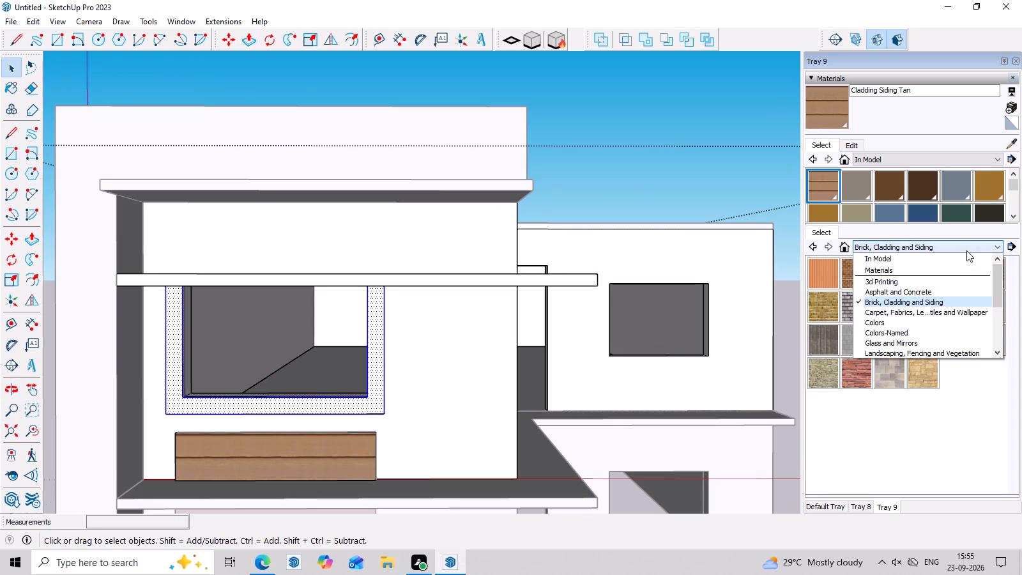
scroll(897, 361, "down", 12)
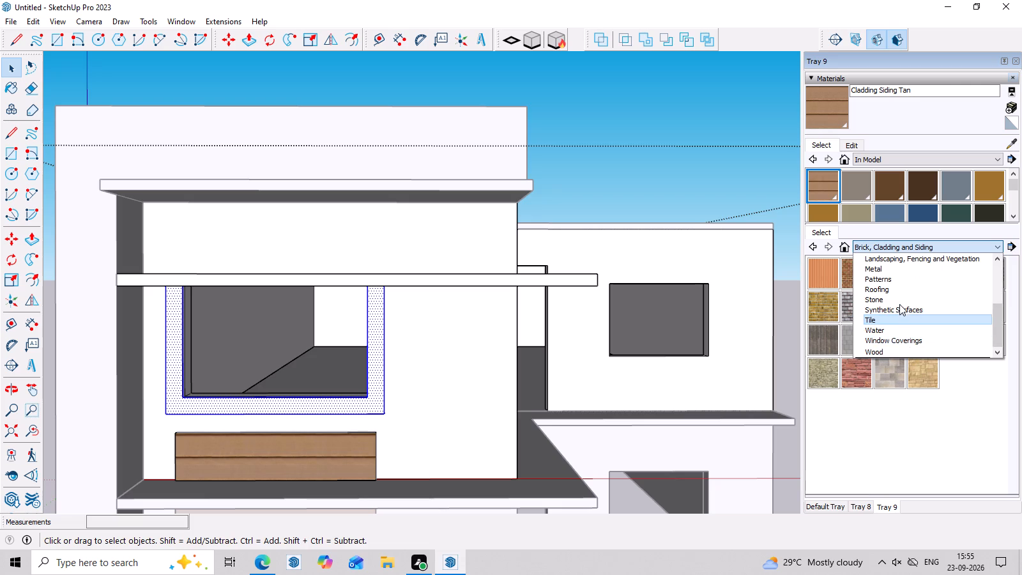
left_click(900, 309)
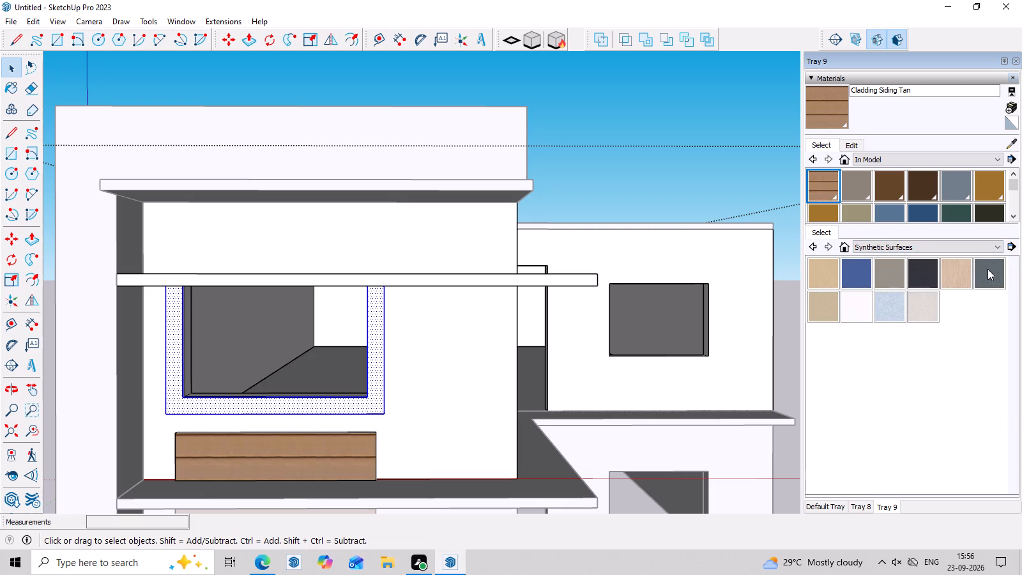
left_click(991, 269)
left_click(381, 342)
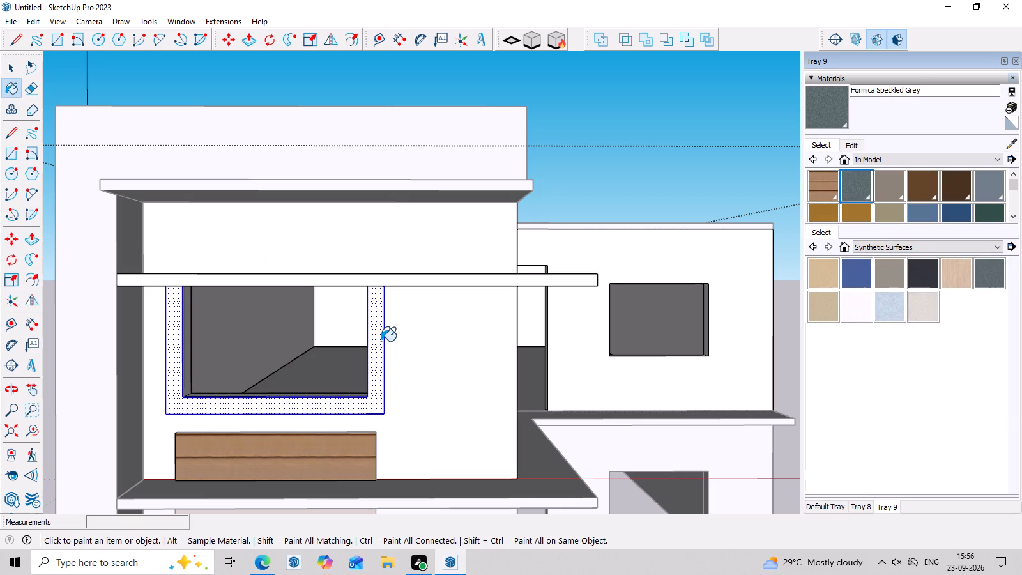
key("Escape")
key("space")
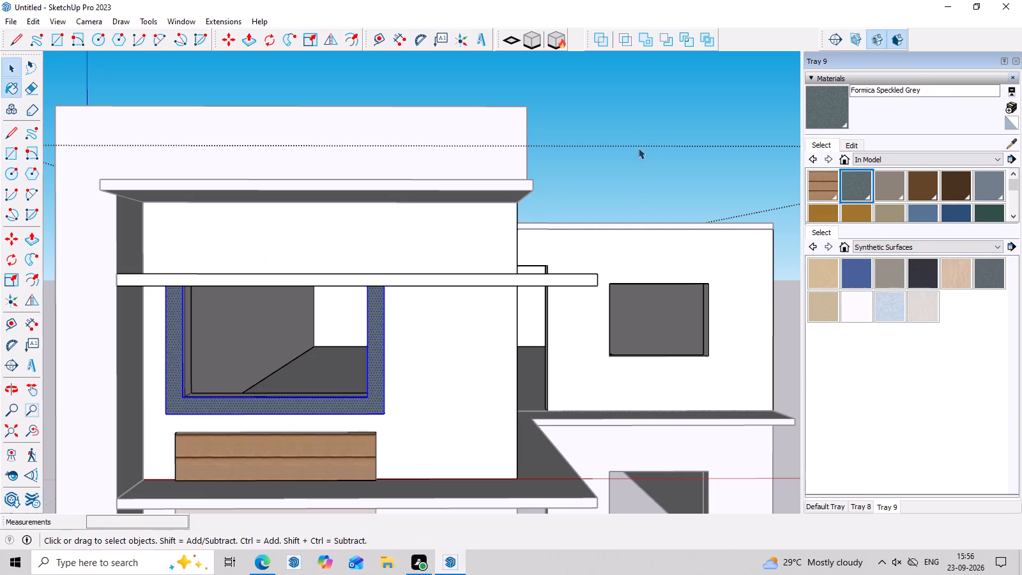
left_click(649, 119)
Examine the whole facade, including the recessed side wing, with the painted upper window frame in view.
scroll(644, 121, "down", 7)
middle_click_drag(623, 239, 625, 275)
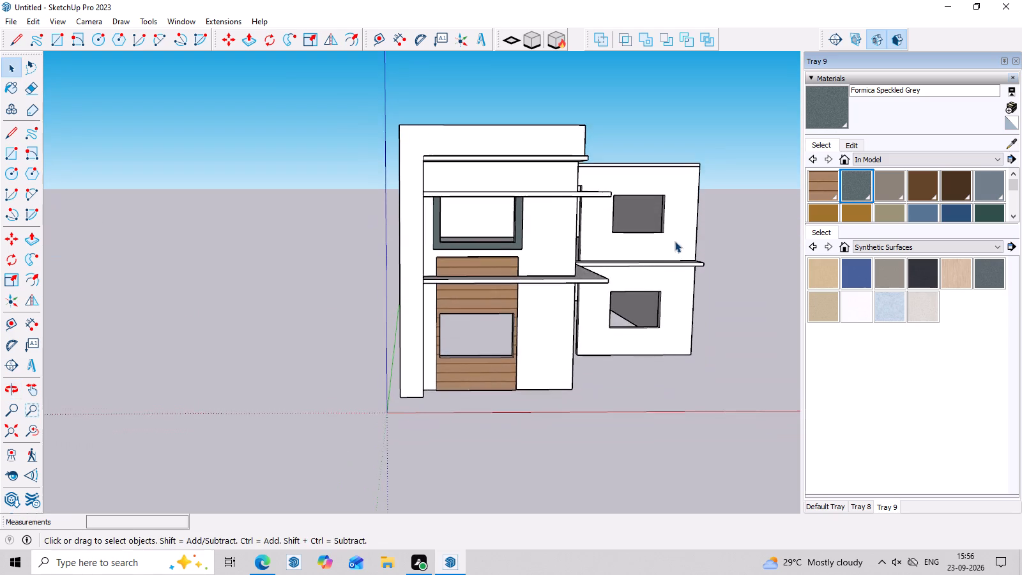
scroll(680, 236, "up", 6)
middle_click_drag(714, 253, 719, 223)
scroll(719, 223, "up", 1)
scroll(719, 223, "down", 3)
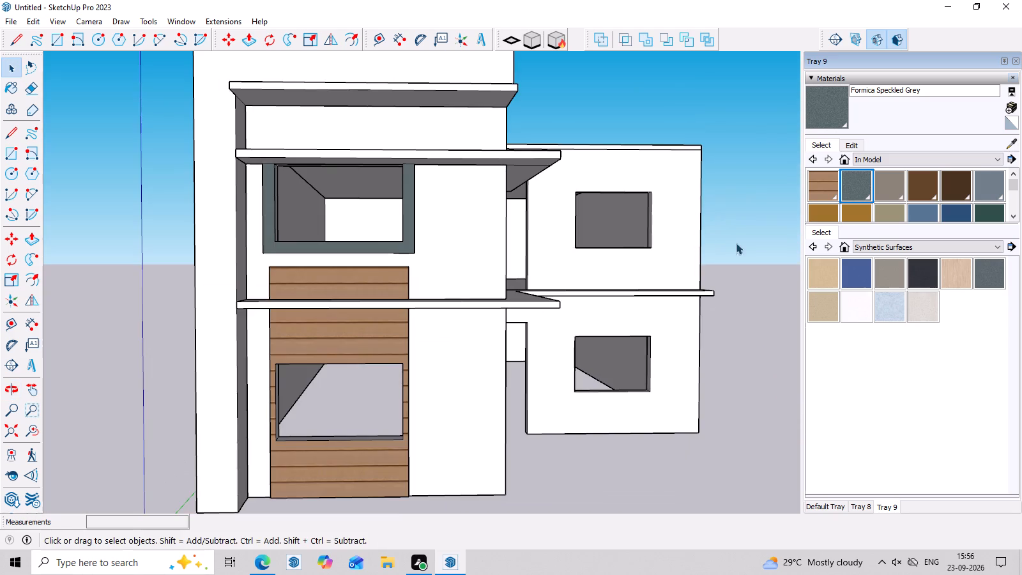
scroll(744, 260, "down", 1)
middle_click_drag(745, 262, 699, 272)
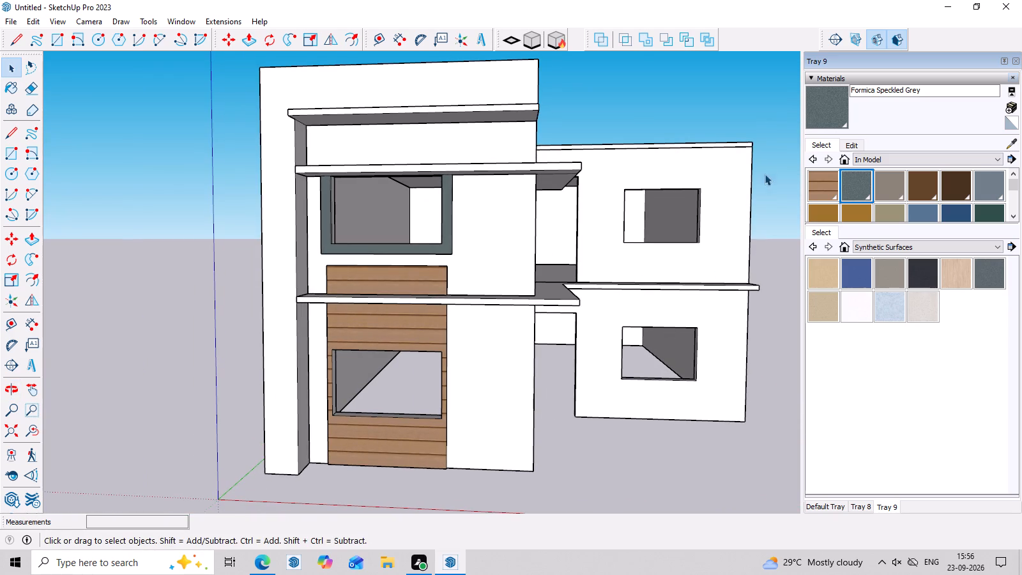
scroll(738, 110, "up", 1)
middle_click_drag(738, 110, 737, 130)
scroll(675, 112, "down", 4)
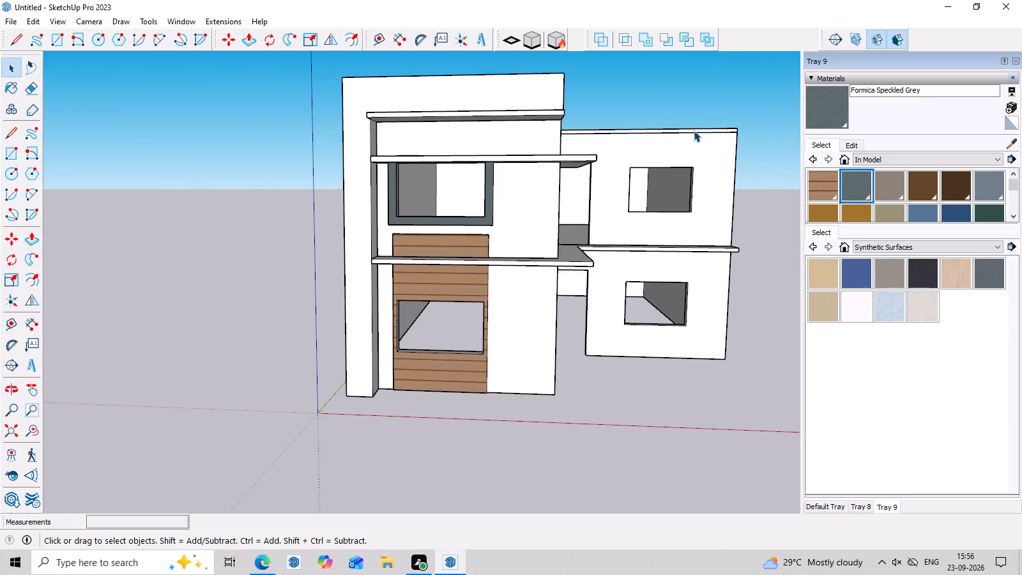
scroll(745, 142, "up", 3)
middle_click_drag(746, 144, 764, 126)
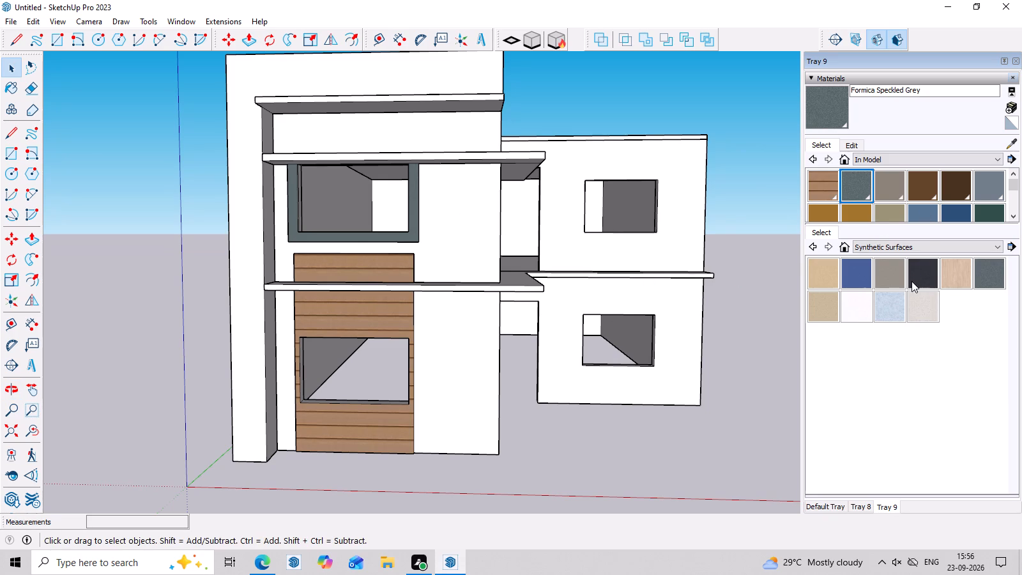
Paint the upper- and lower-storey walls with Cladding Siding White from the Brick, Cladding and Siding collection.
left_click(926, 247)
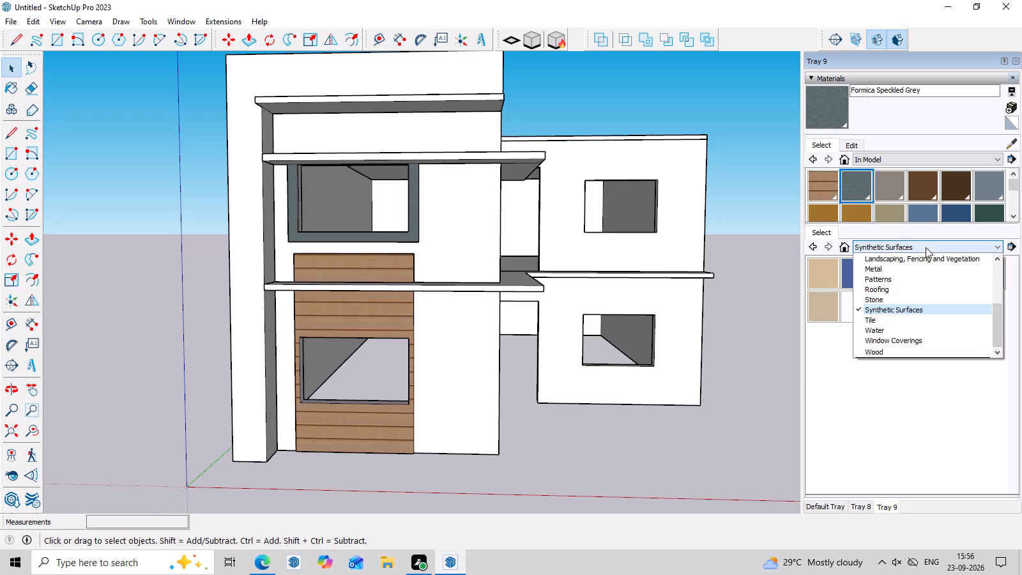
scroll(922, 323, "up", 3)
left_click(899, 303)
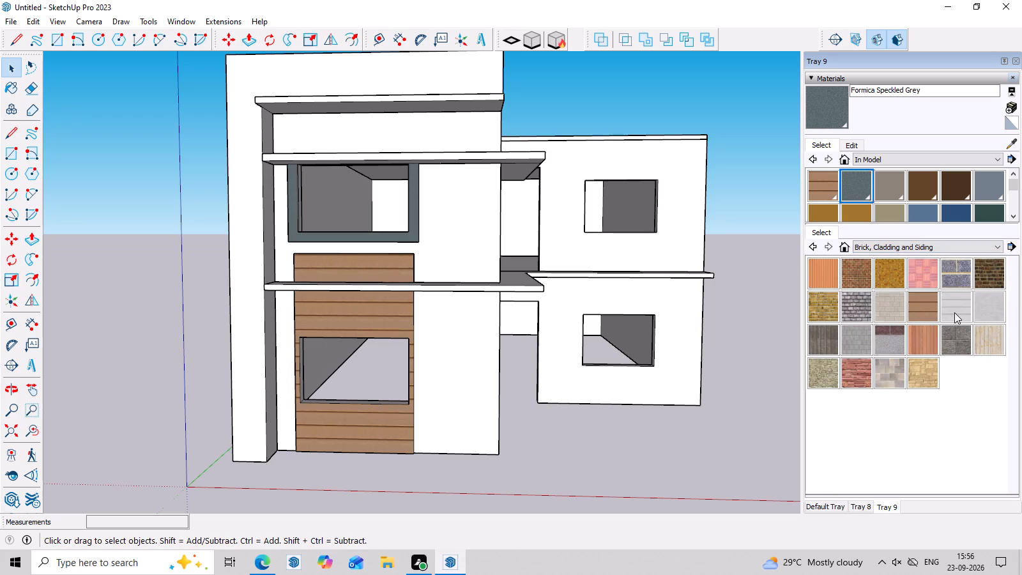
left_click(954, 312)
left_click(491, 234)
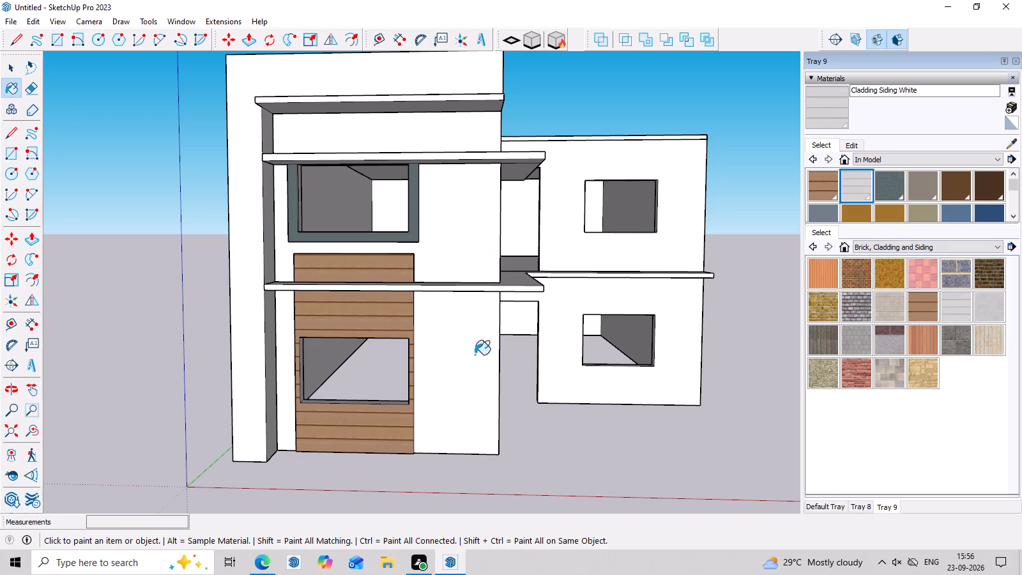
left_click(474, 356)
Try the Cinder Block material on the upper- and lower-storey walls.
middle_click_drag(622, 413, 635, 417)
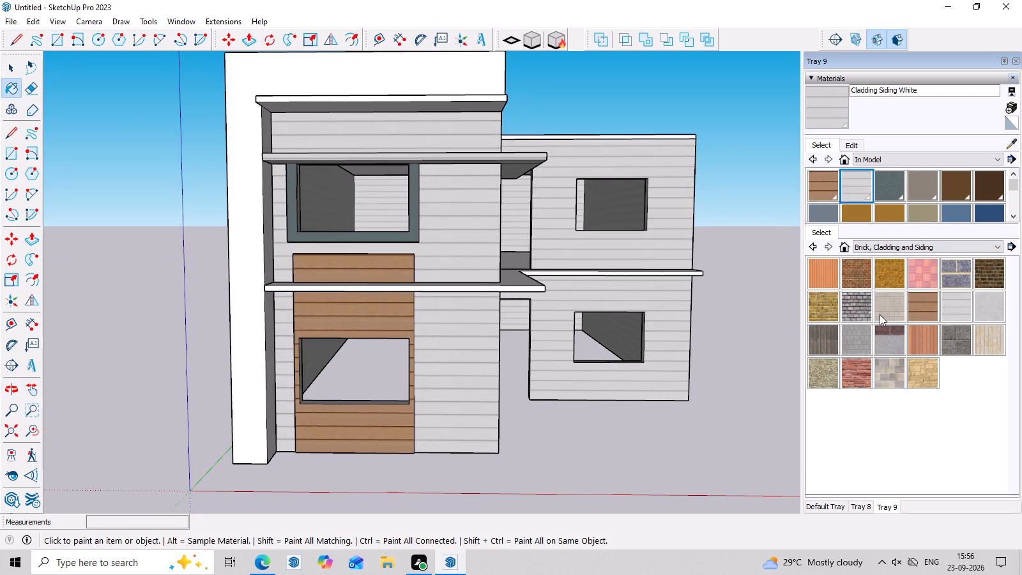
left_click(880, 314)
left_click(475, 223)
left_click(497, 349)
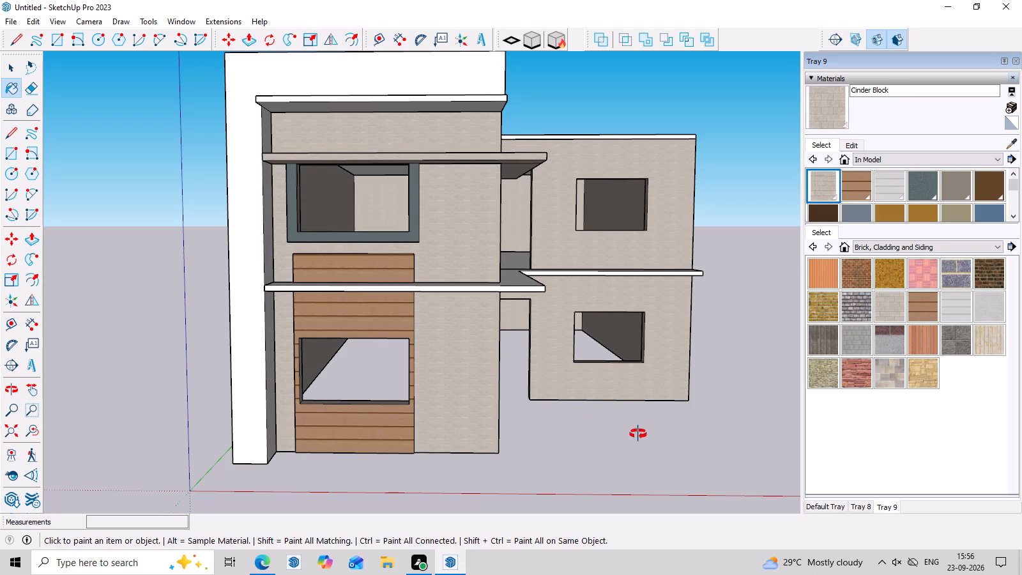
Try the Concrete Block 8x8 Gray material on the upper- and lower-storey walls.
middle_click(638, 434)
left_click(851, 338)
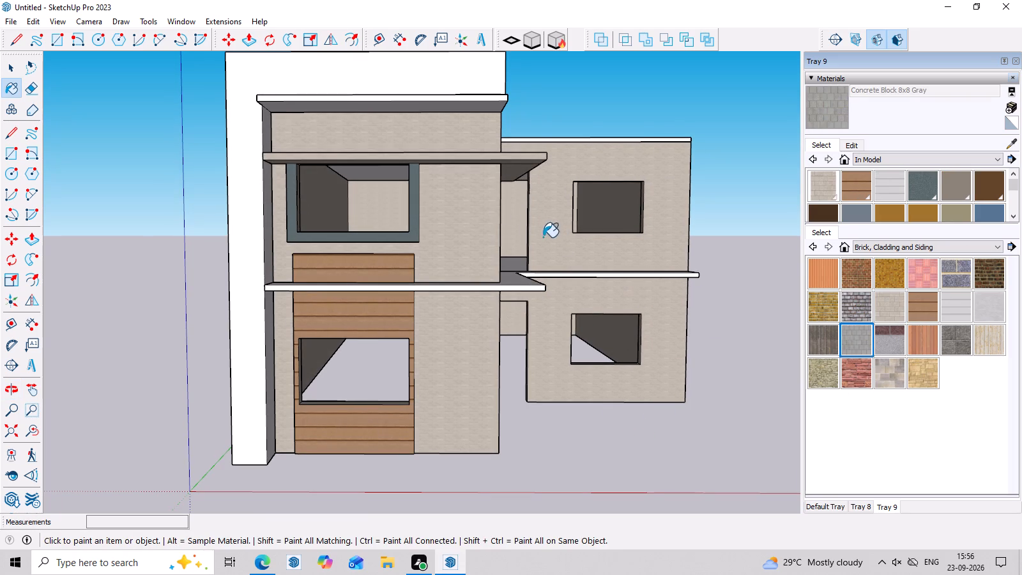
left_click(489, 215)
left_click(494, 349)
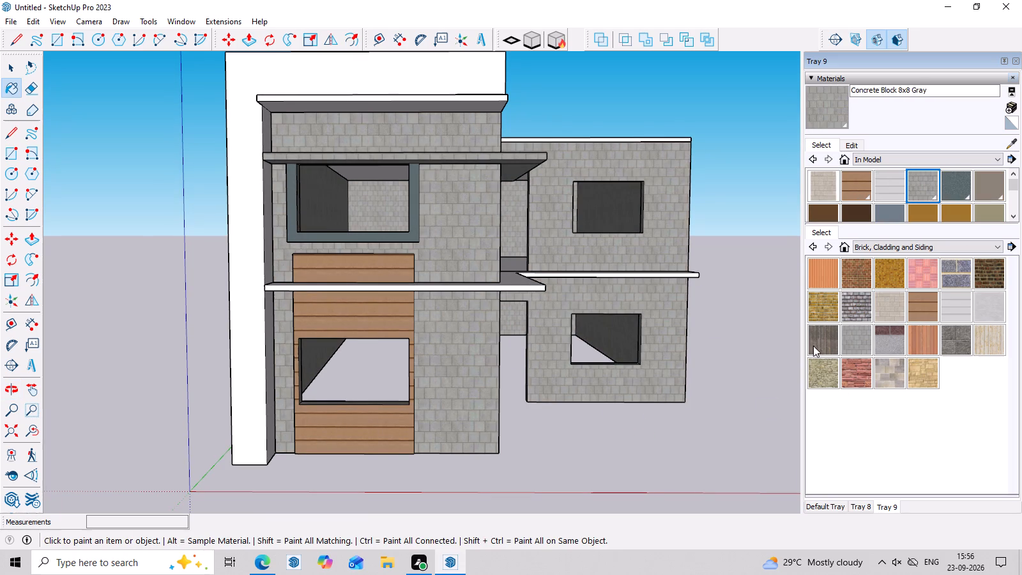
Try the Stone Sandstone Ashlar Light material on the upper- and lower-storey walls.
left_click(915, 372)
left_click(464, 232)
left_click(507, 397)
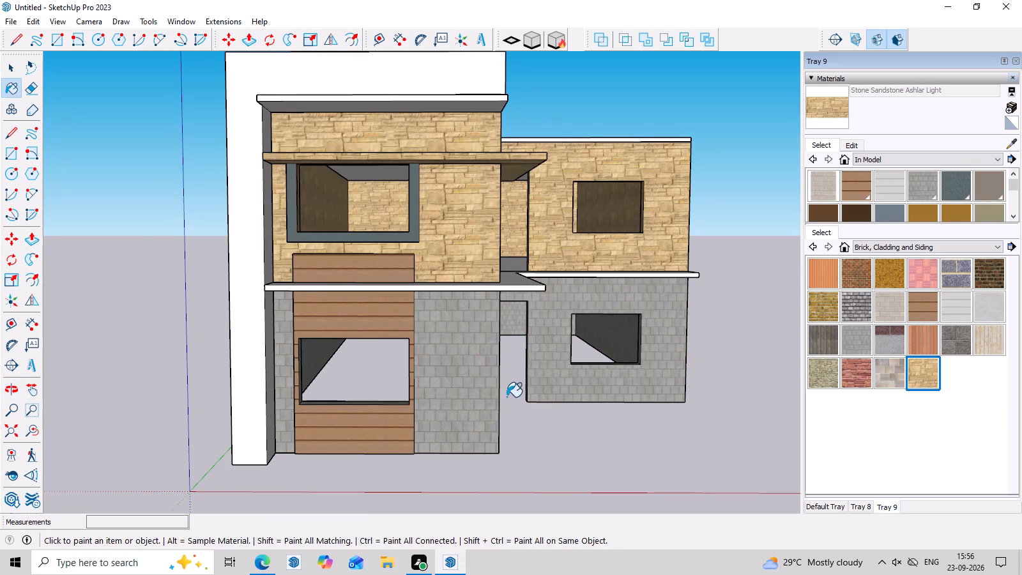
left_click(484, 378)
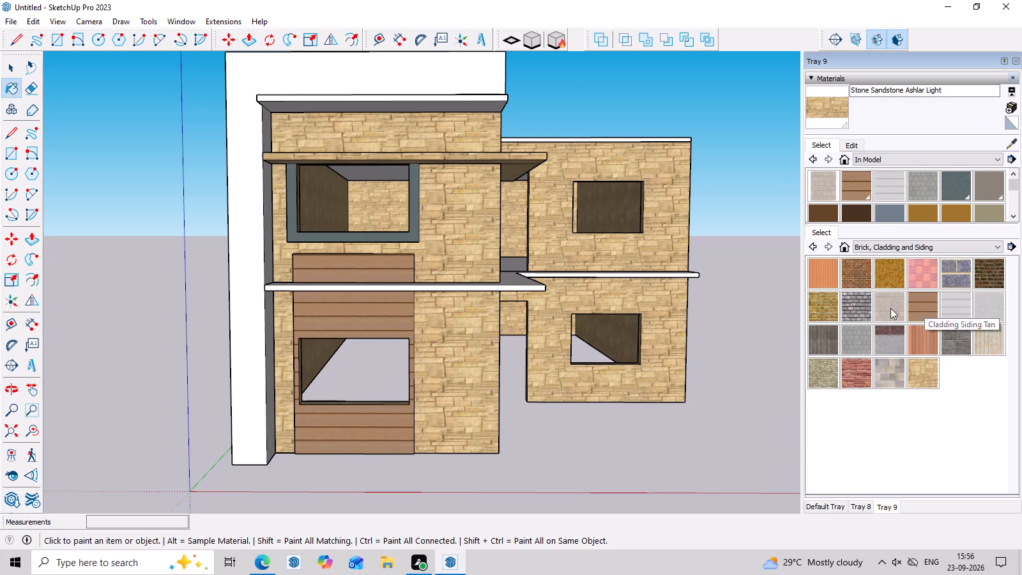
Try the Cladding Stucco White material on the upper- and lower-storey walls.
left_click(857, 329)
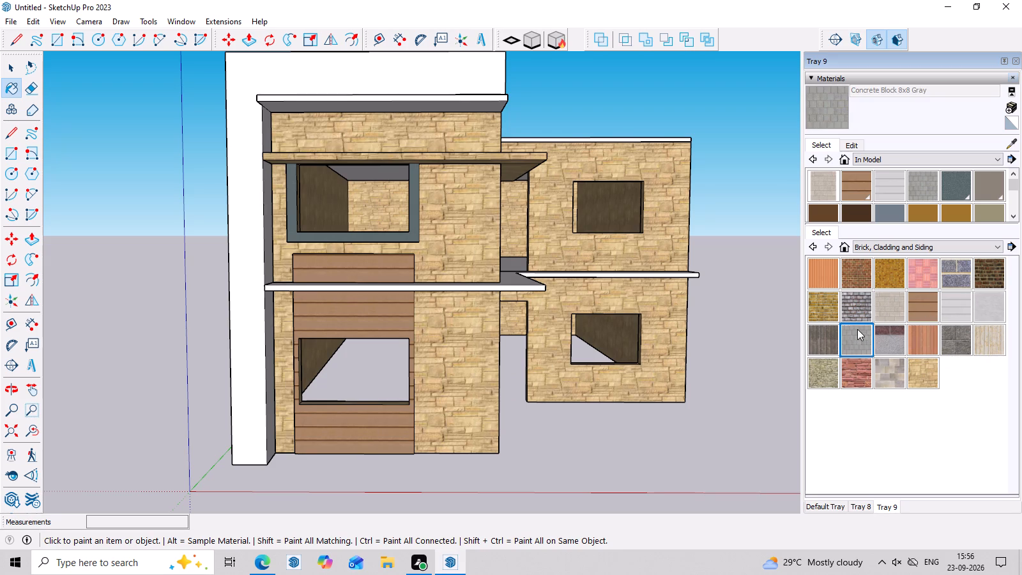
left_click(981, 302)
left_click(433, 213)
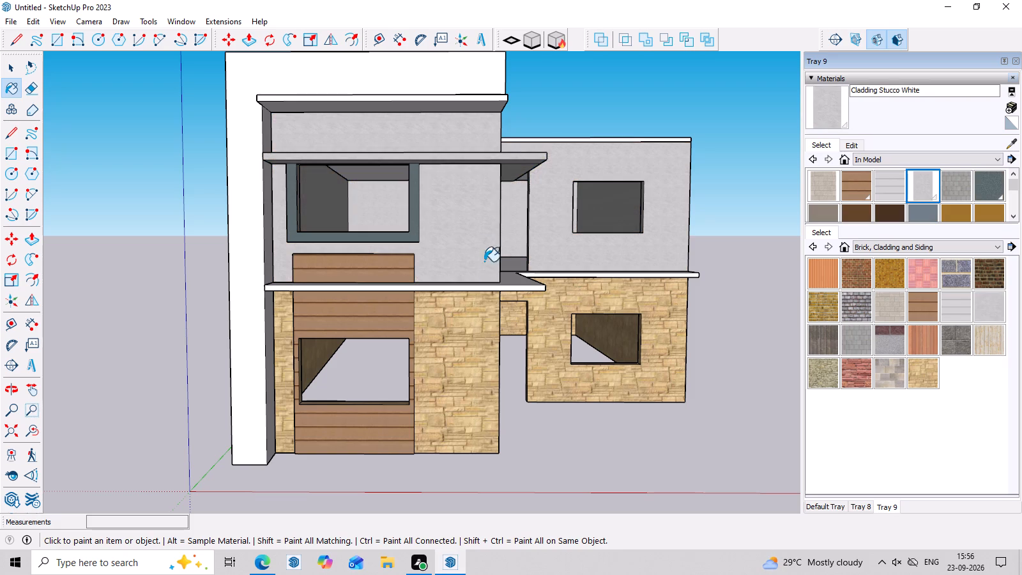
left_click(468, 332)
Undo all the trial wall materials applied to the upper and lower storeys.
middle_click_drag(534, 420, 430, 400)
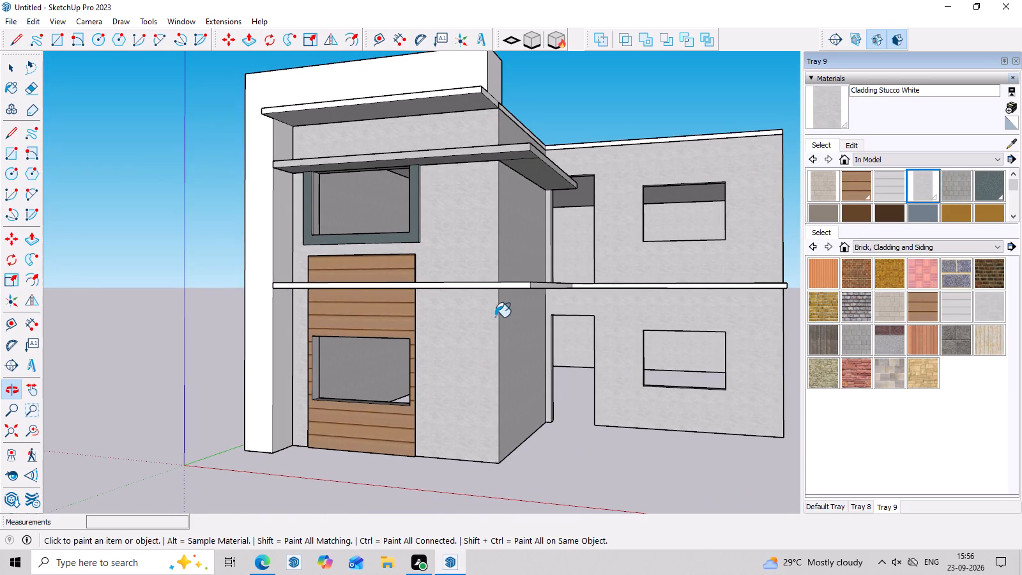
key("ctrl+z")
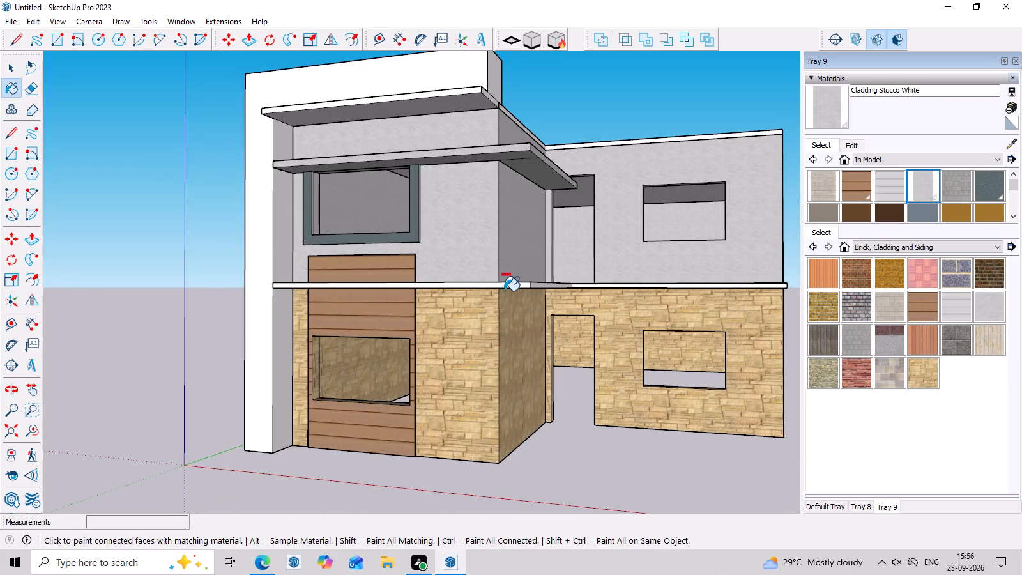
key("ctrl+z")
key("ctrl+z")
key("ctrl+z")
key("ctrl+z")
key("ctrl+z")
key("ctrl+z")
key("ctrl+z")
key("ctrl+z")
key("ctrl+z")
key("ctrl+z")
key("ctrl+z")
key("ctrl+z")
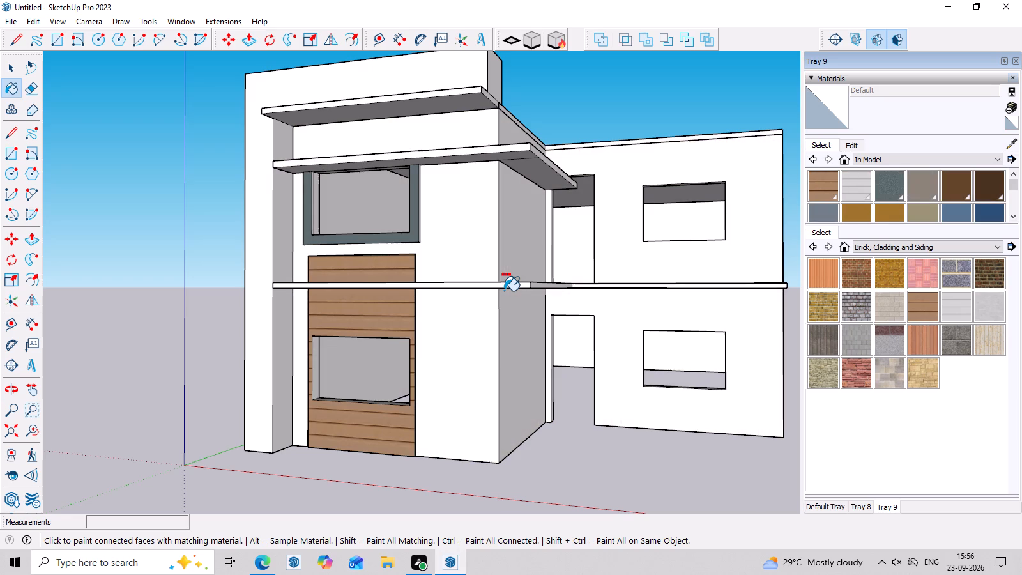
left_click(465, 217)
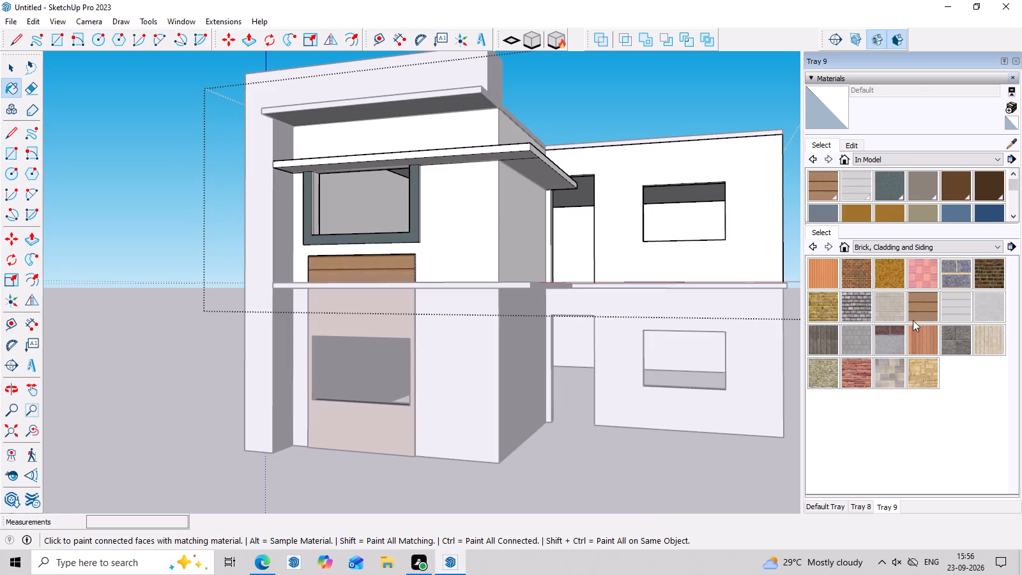
Apply the Cladding Siding White material to the connected upper-storey walls.
left_click(984, 302)
left_click(954, 312)
left_click(451, 235)
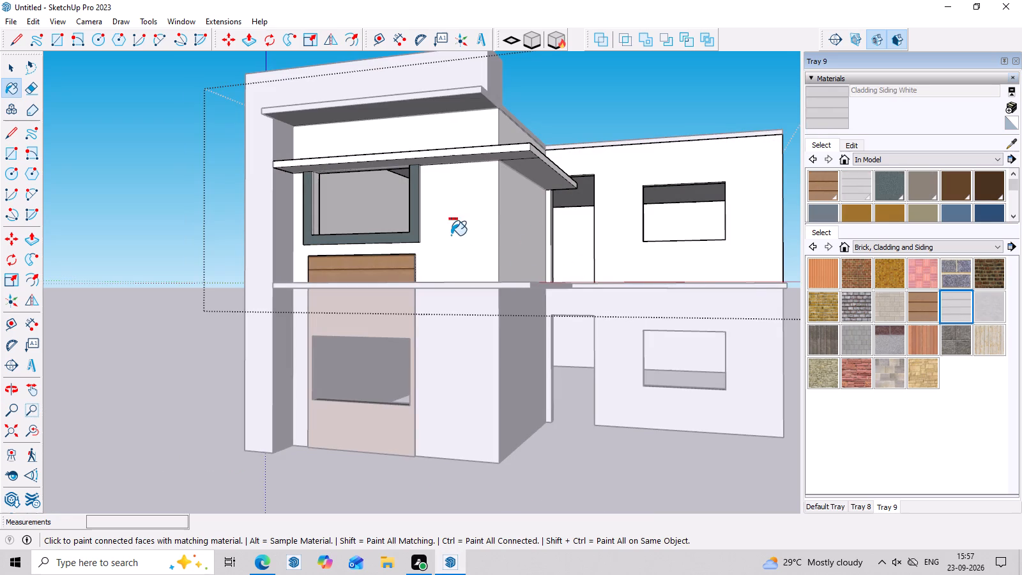
middle_click_drag(526, 421, 582, 475)
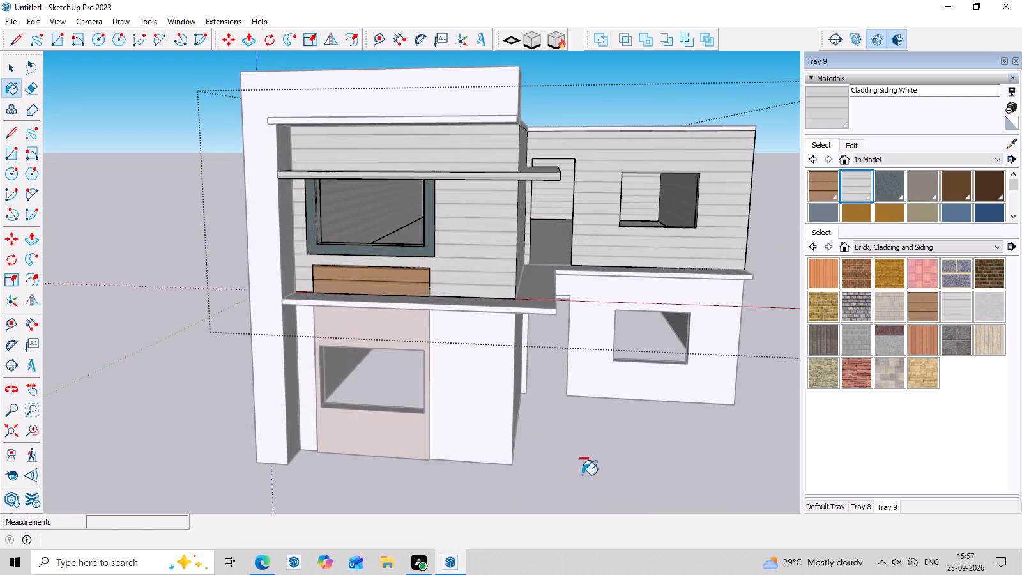
key("space")
left_click(574, 443)
Paint the lower storey's front, recessed front and projecting side walls with Cladding Siding White, leaving the tan surround.
left_click(480, 375)
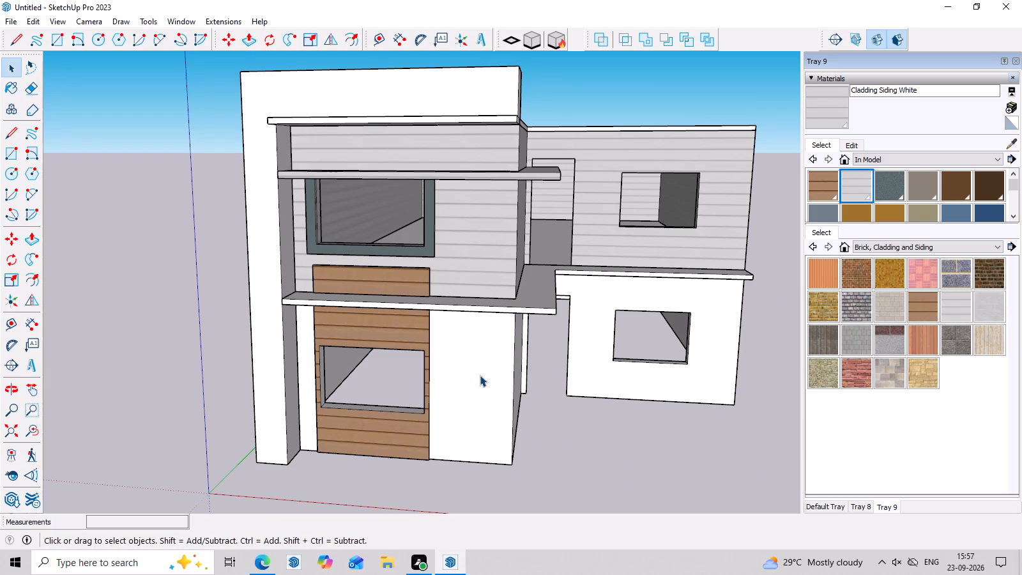
double_click(487, 389)
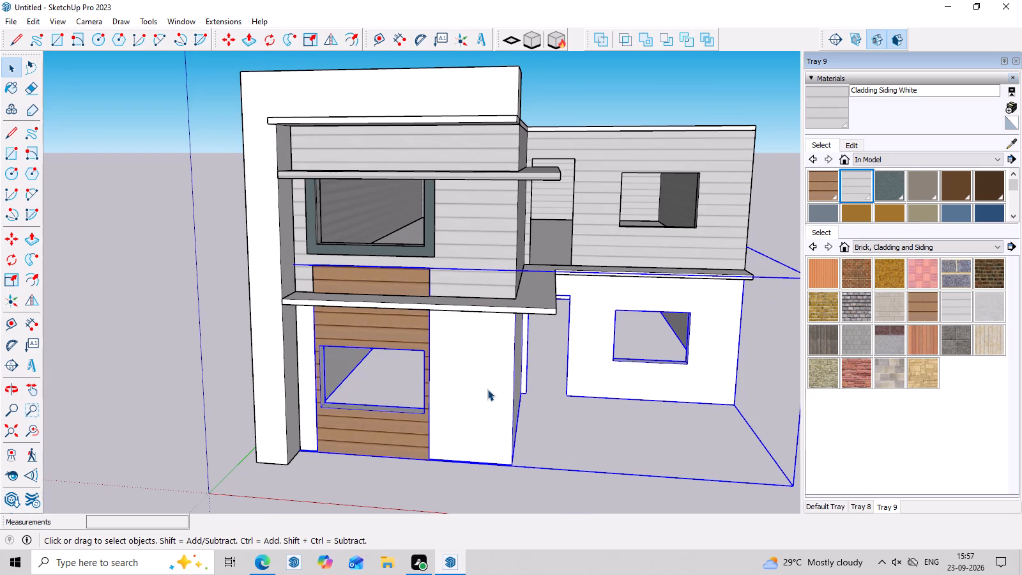
left_click(963, 303)
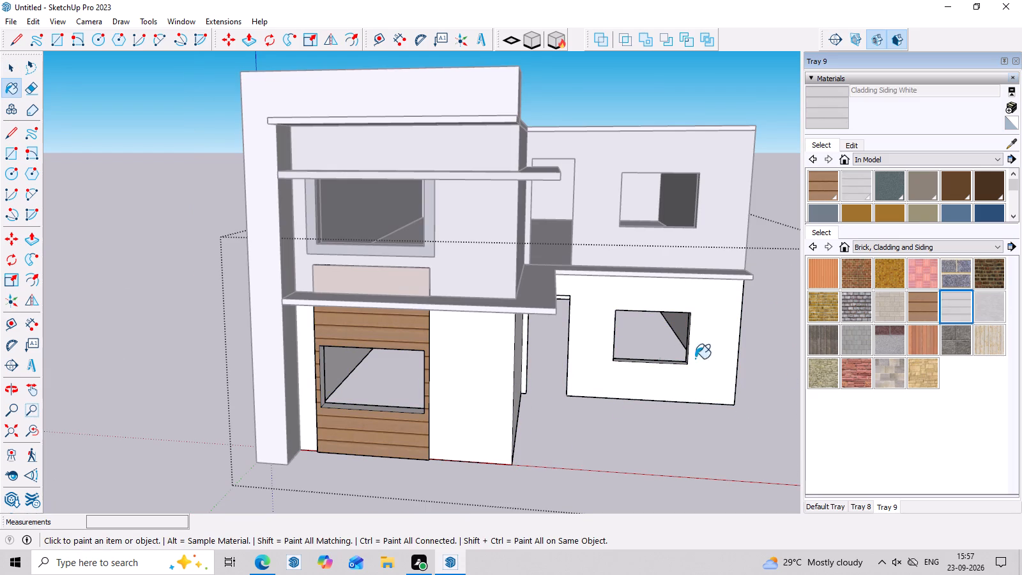
left_click(478, 359)
middle_click_drag(657, 484, 683, 453)
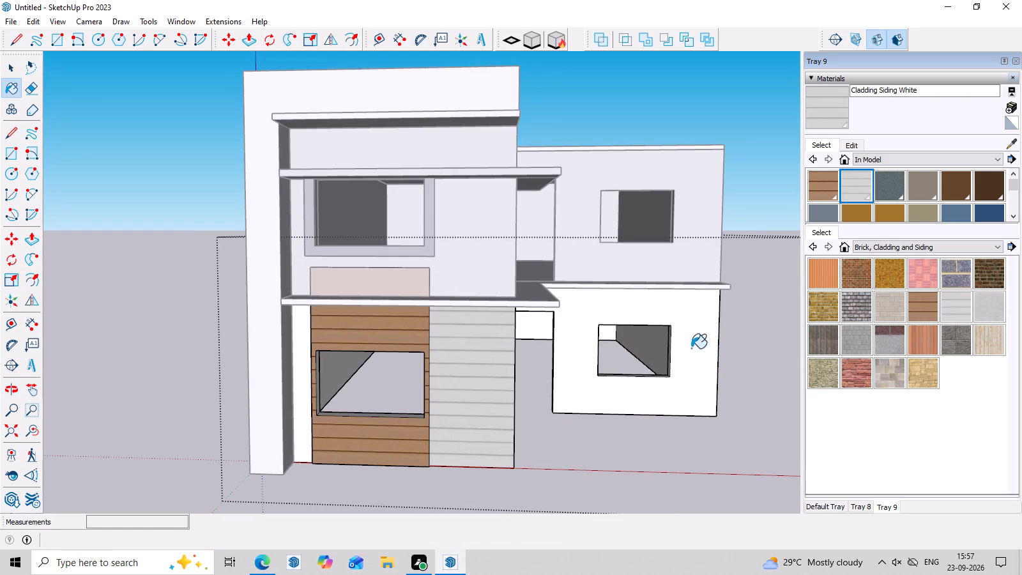
left_click(699, 343)
middle_click_drag(728, 443, 488, 363)
left_click(544, 360)
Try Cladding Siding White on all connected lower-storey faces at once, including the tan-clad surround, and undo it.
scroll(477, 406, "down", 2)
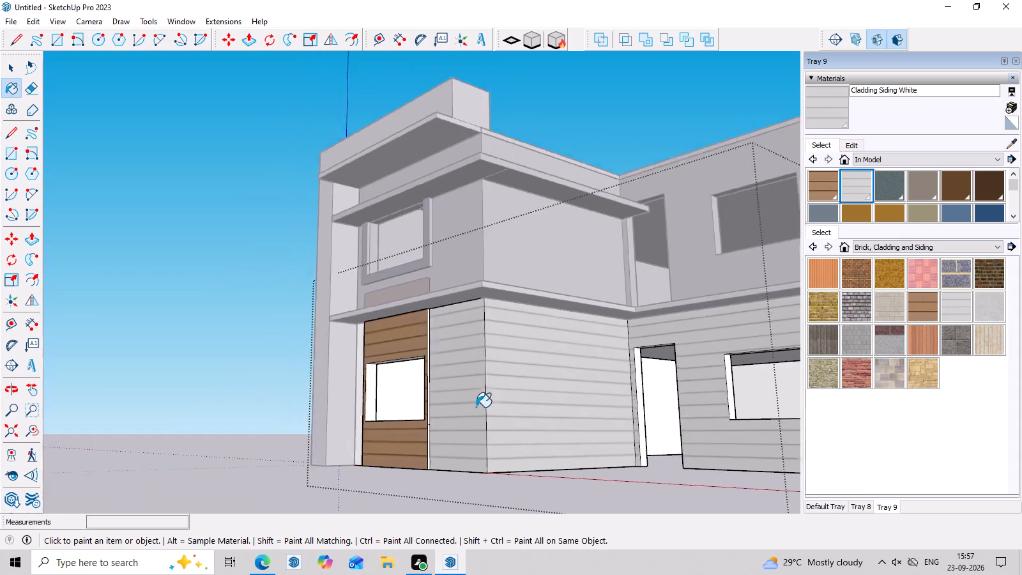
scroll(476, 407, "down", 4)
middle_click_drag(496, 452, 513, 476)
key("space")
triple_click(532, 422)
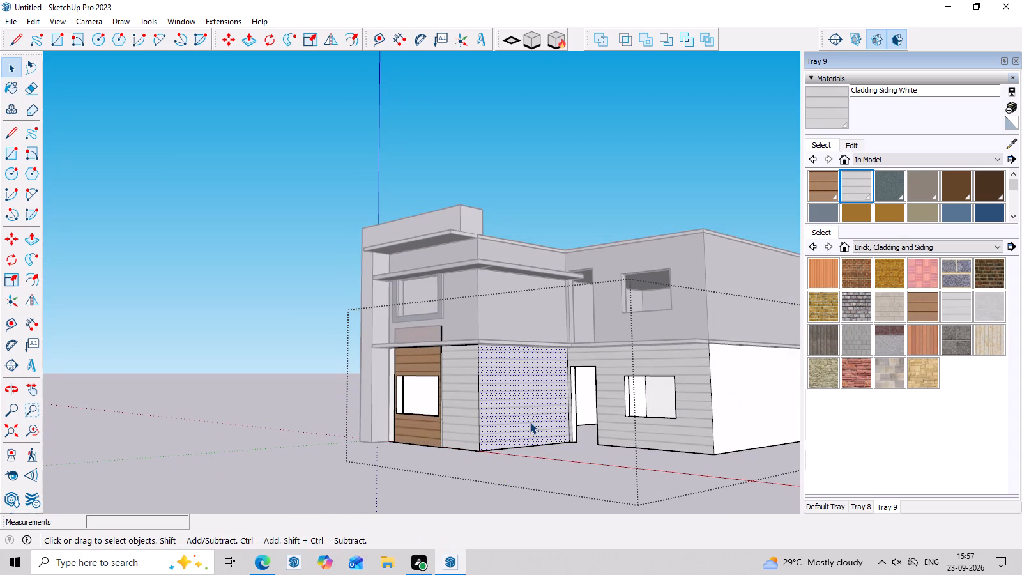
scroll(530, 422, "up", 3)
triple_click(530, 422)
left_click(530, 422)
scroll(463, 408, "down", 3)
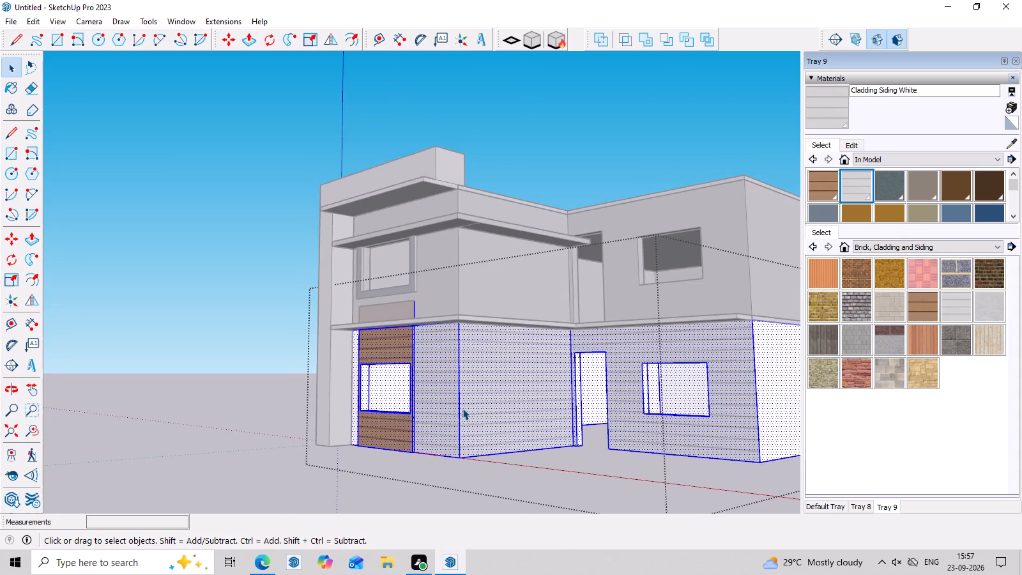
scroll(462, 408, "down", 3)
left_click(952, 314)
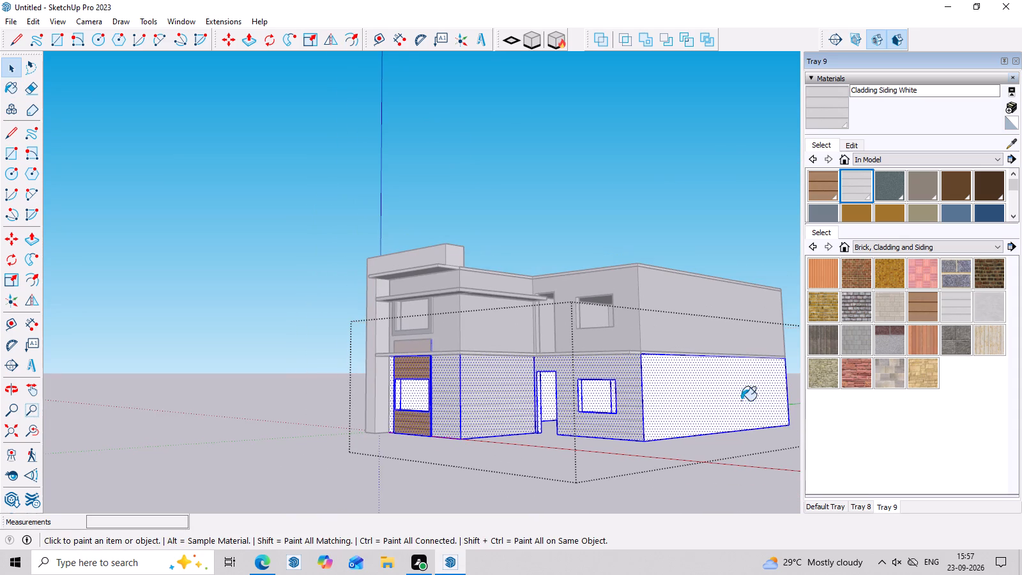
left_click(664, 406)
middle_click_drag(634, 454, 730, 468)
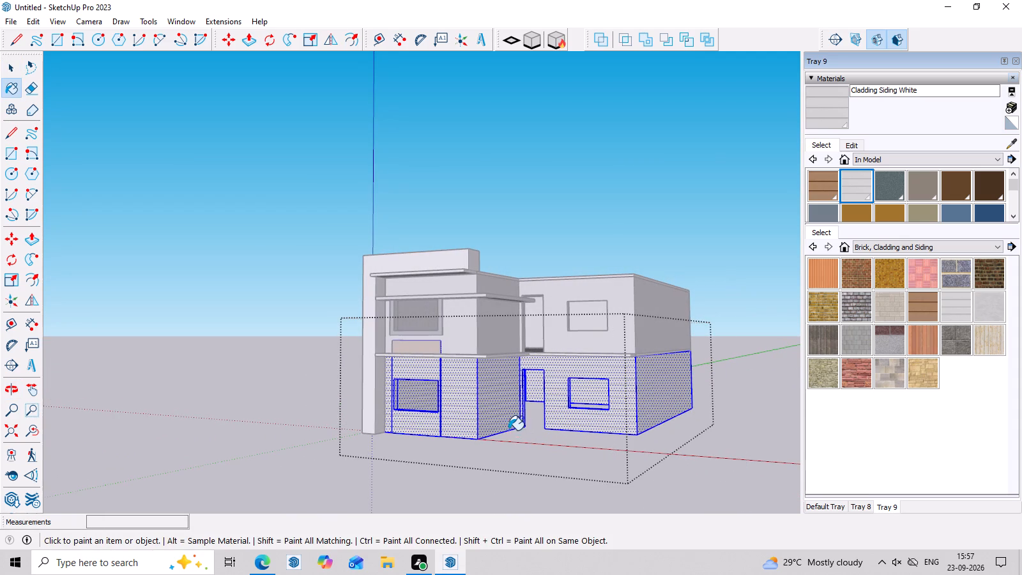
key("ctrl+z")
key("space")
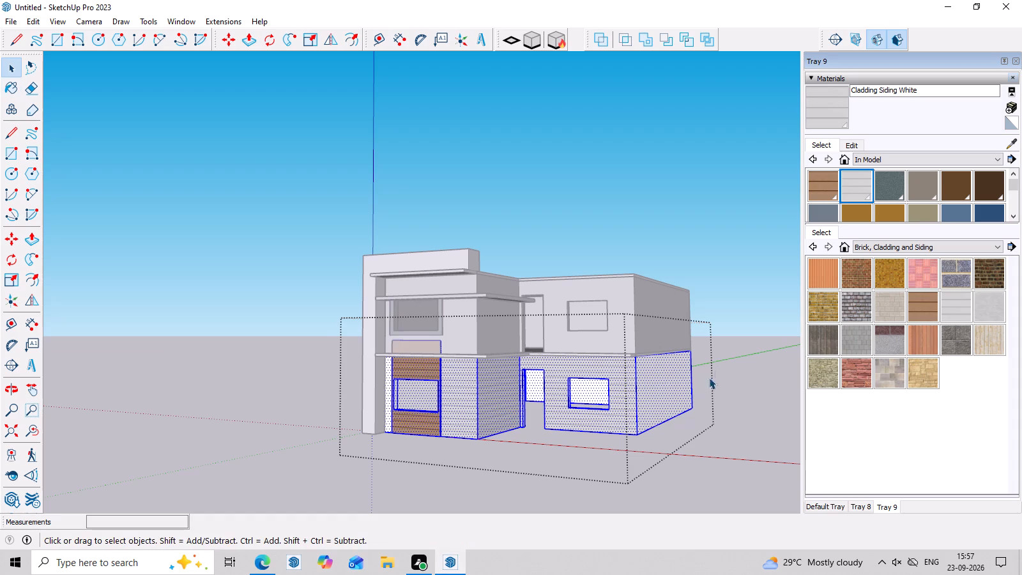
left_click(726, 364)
Paint the lower storey's remaining outer side walls and rear wall with Cladding Siding White.
middle_click_drag(722, 400, 563, 389)
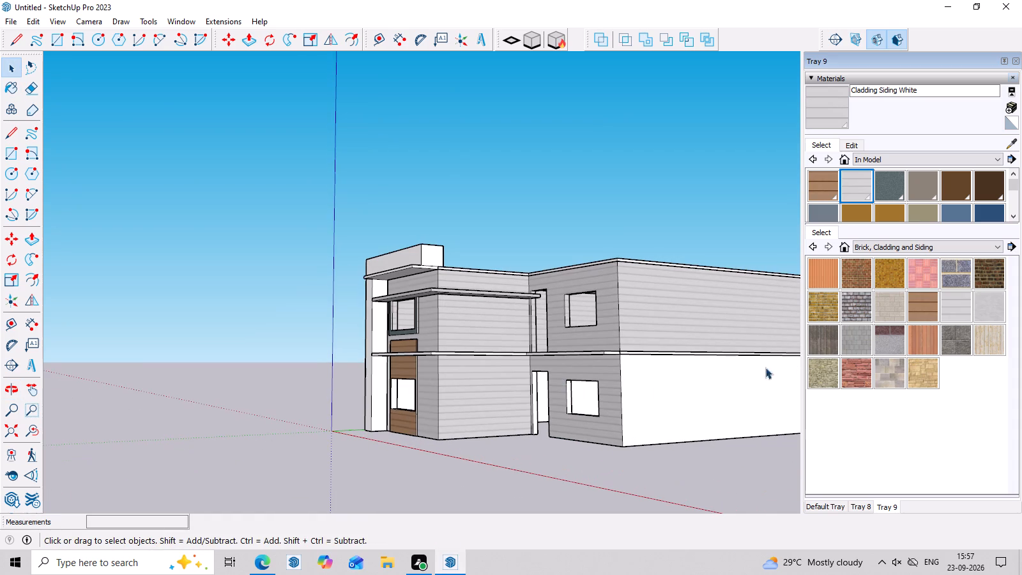
left_click(731, 387)
double_click(712, 399)
scroll(712, 399, "up", 3)
left_click(712, 399)
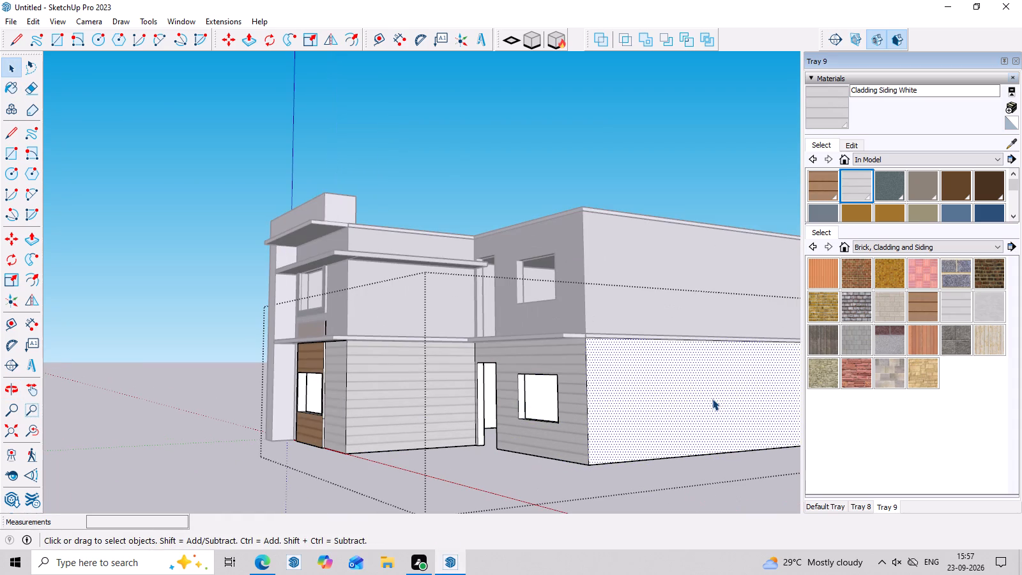
left_click(965, 312)
left_click_drag(595, 391, 604, 391)
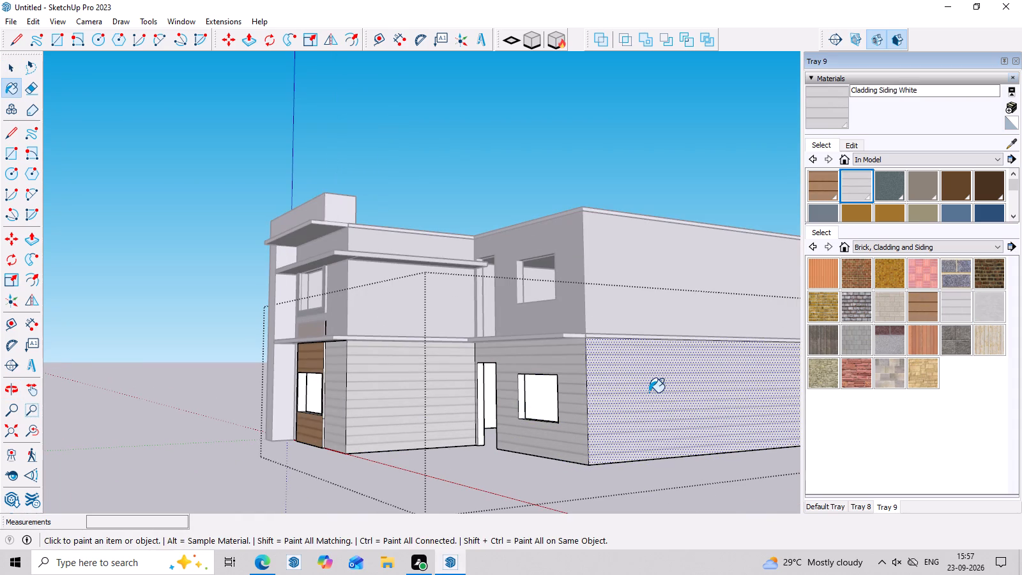
scroll(538, 425, "down", 7)
middle_click_drag(630, 417, 24, 401)
left_click(476, 393)
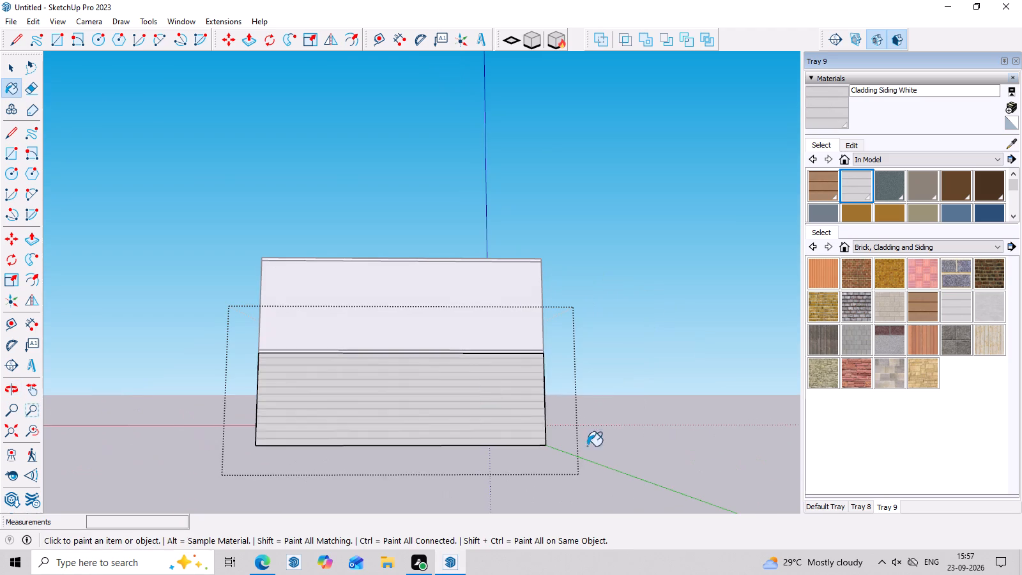
middle_click_drag(554, 451, 65, 433)
left_click(314, 386)
middle_click_drag(422, 427, 291, 447)
scroll(452, 379, "up", 2)
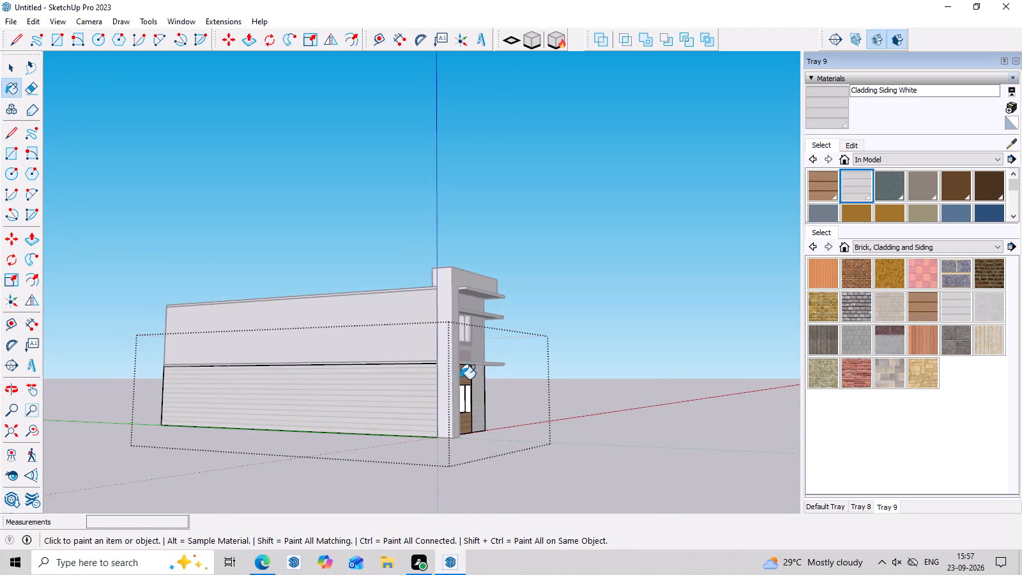
middle_click_drag(568, 409, 260, 419)
key("Escape")
key("space")
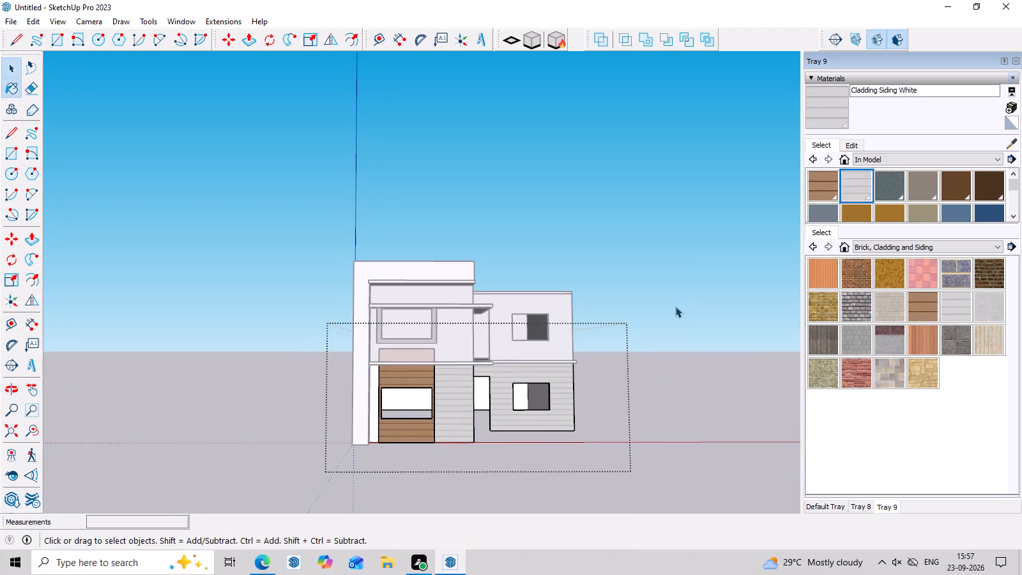
left_click(675, 306)
Examine the siding and overall facade of both storeys from several angles.
middle_click_drag(629, 311, 593, 377)
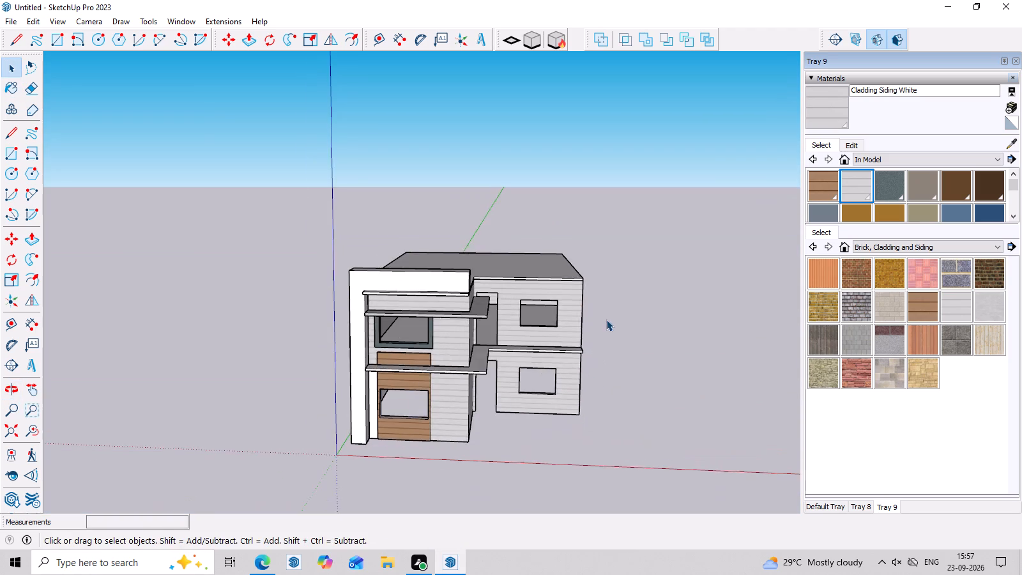
scroll(606, 316, "up", 4)
scroll(604, 291, "down", 3)
scroll(598, 294, "up", 3)
middle_click_drag(595, 288, 603, 210)
middle_click_drag(603, 210, 656, 231)
scroll(652, 271, "up", 3)
scroll(648, 308, "down", 3)
middle_click_drag(679, 395, 625, 341)
scroll(625, 344, "down", 1)
scroll(614, 390, "up", 2)
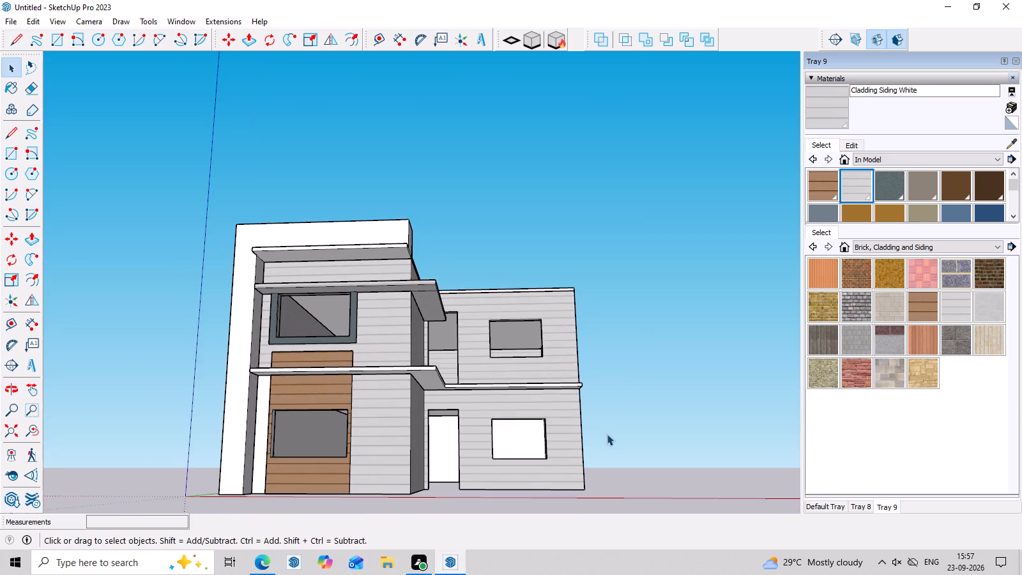
middle_click_drag(607, 434, 607, 456)
scroll(569, 381, "down", 5)
middle_click_drag(551, 400, 554, 438)
scroll(546, 434, "up", 3)
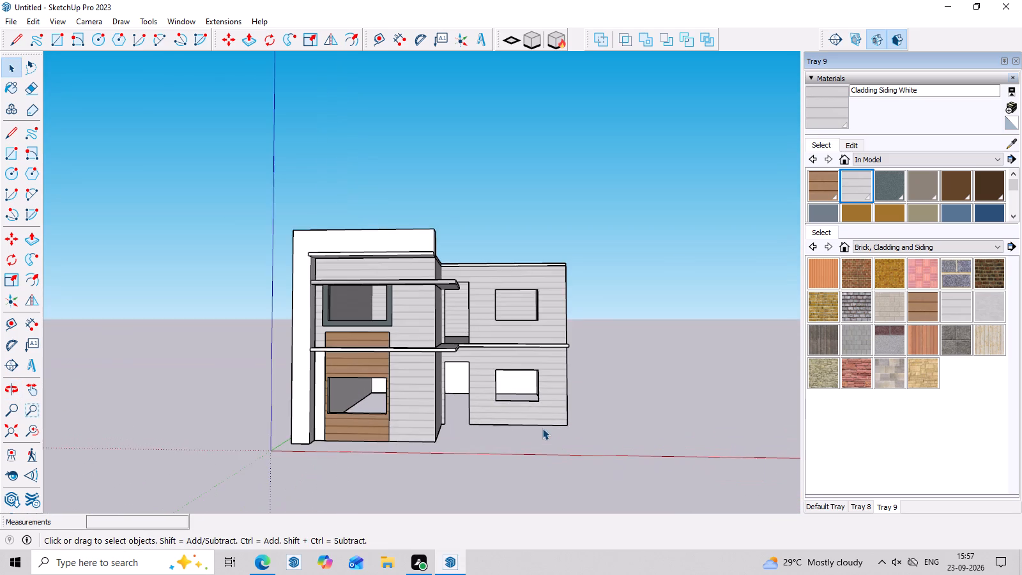
middle_click_drag(545, 429, 552, 448)
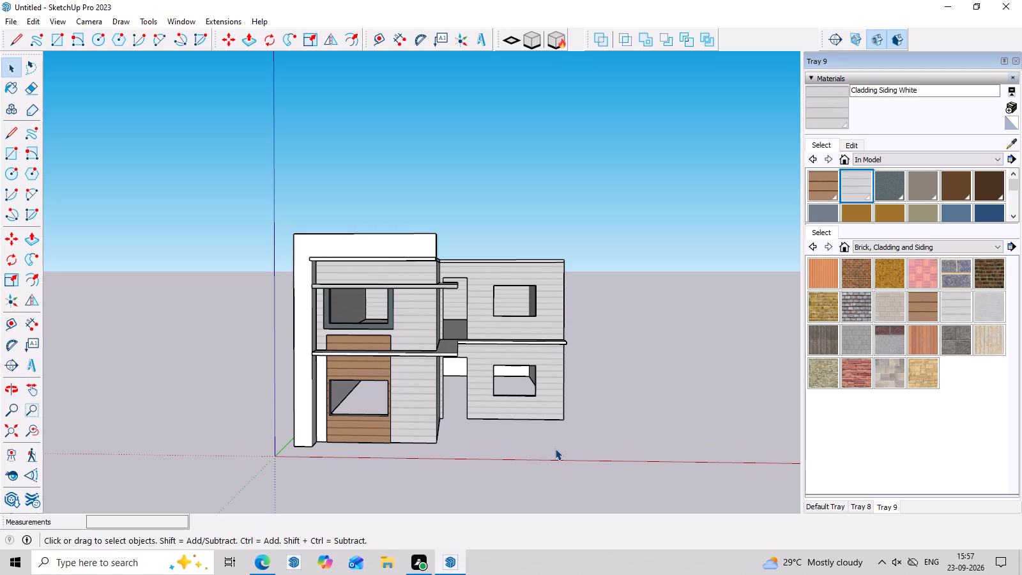
Draw a thin rectangular strip across the full width of the white parapet's front face, along its top edge.
scroll(278, 273, "up", 5)
middle_click_drag(392, 237, 397, 251)
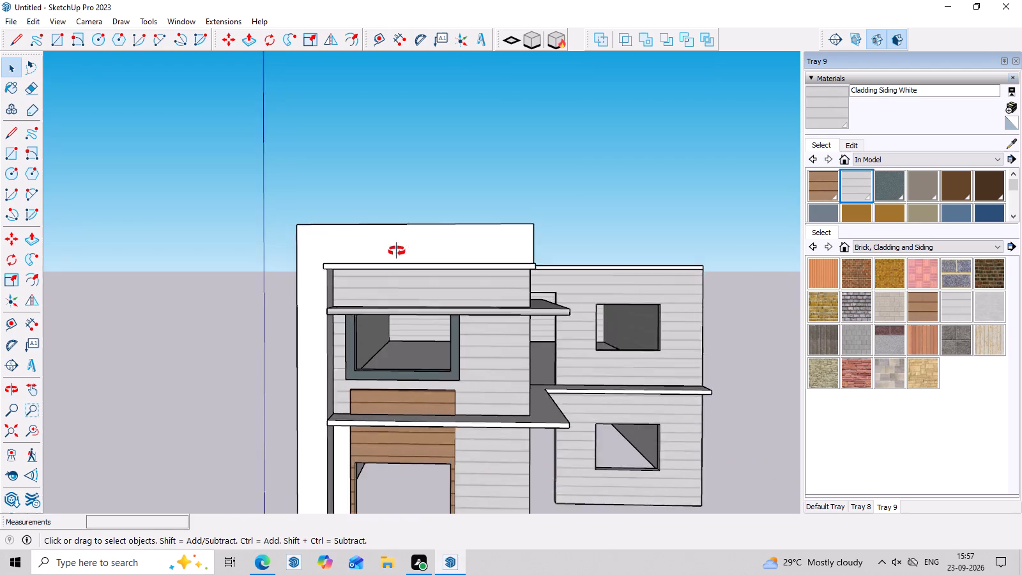
middle_click_drag(397, 251, 425, 386)
scroll(319, 243, "up", 6)
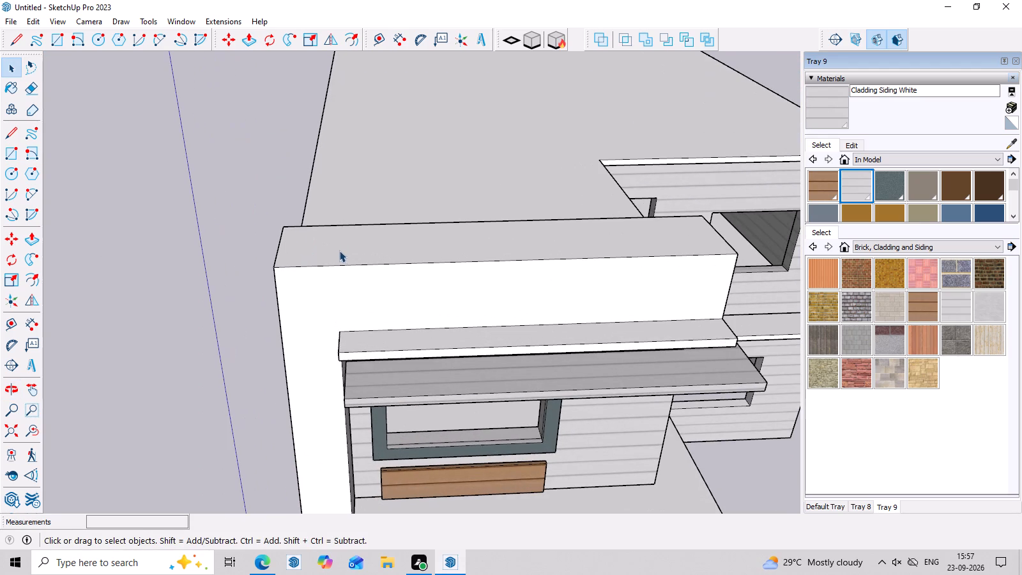
middle_click_drag(310, 273, 316, 201)
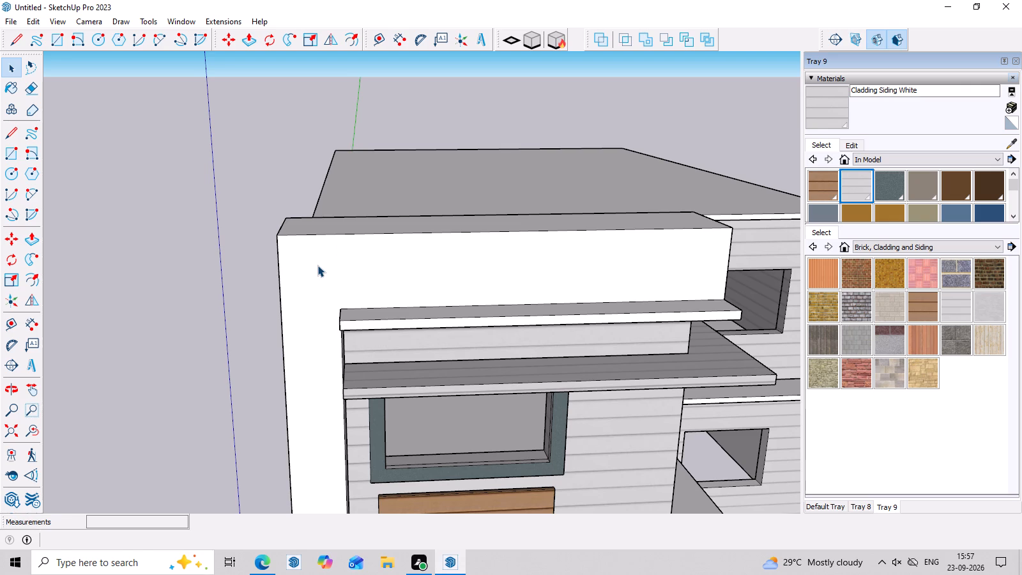
key("r")
left_click(276, 238)
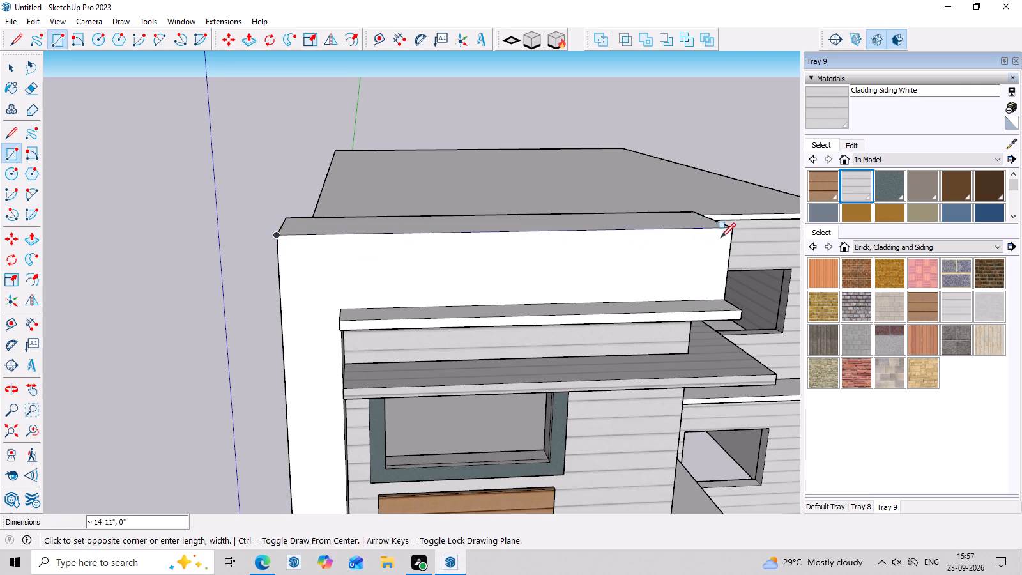
left_click(731, 238)
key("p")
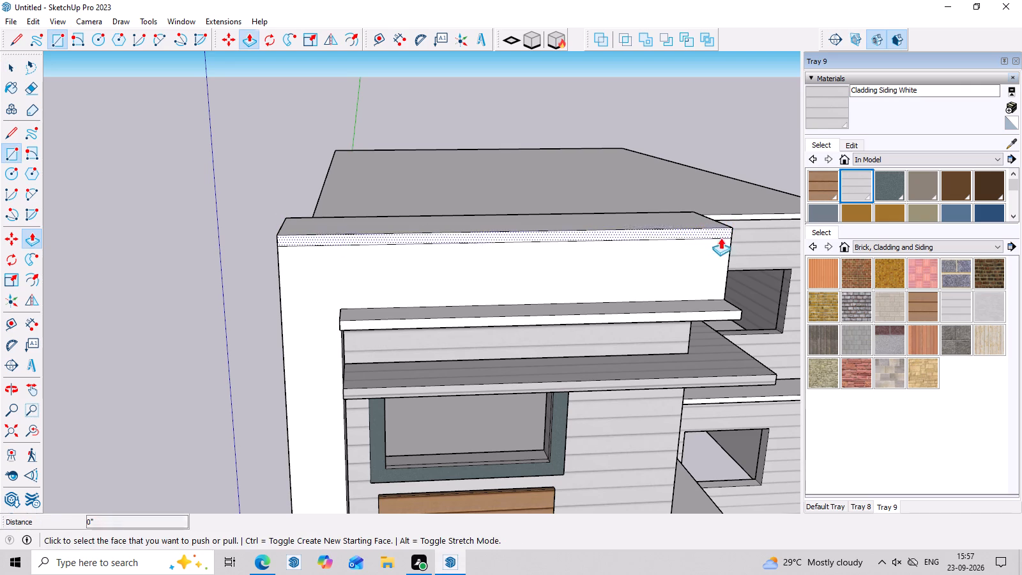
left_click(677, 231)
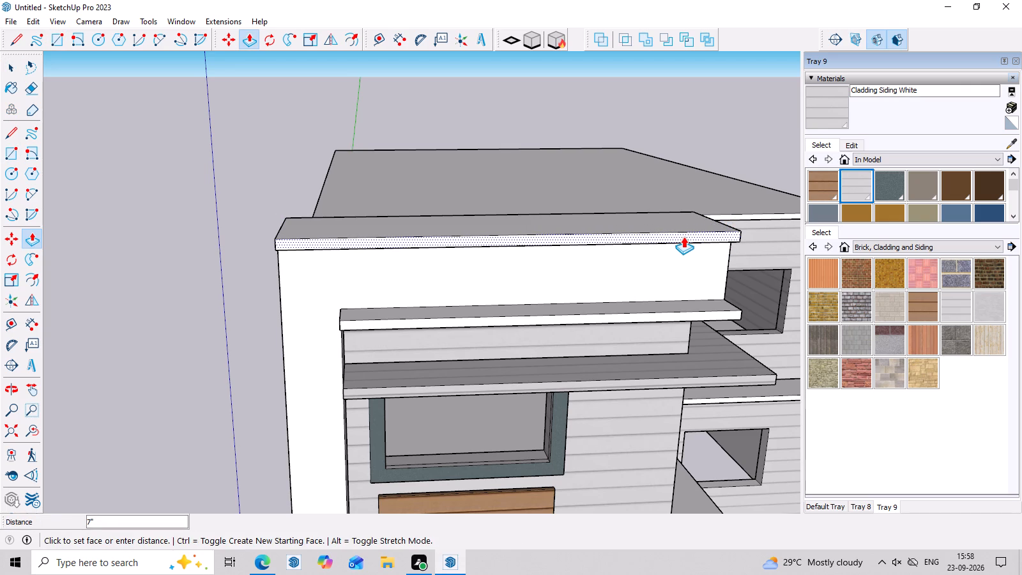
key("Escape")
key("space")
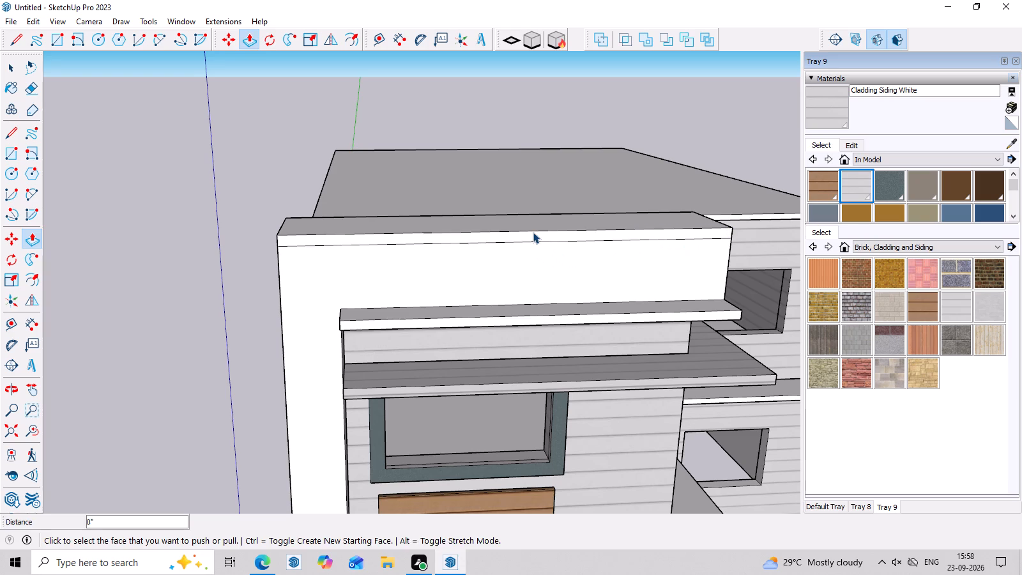
Make the thin strip at the top of the parapet, with its edges, into a group.
double_click(533, 235)
right_click(533, 235)
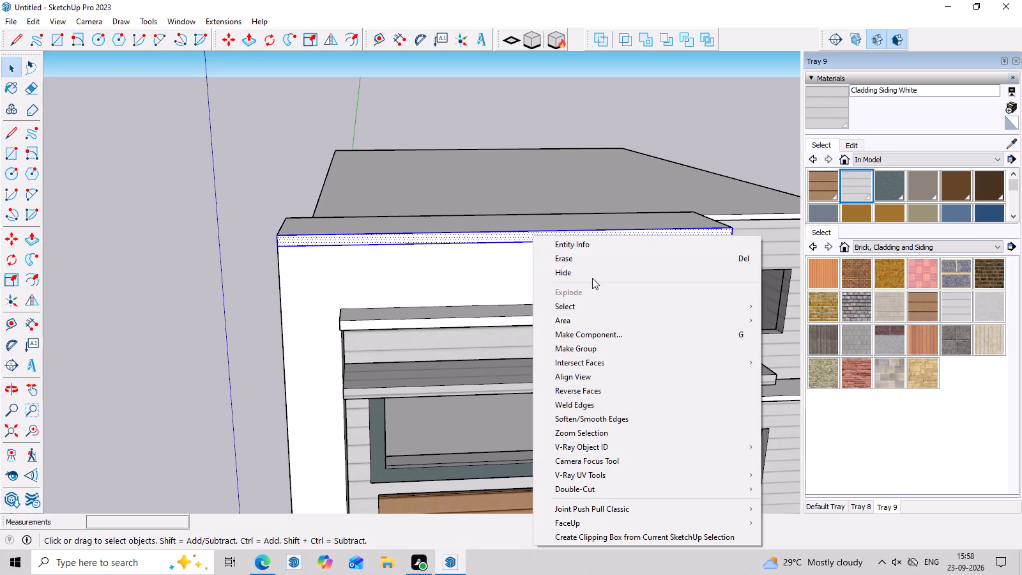
left_click(604, 350)
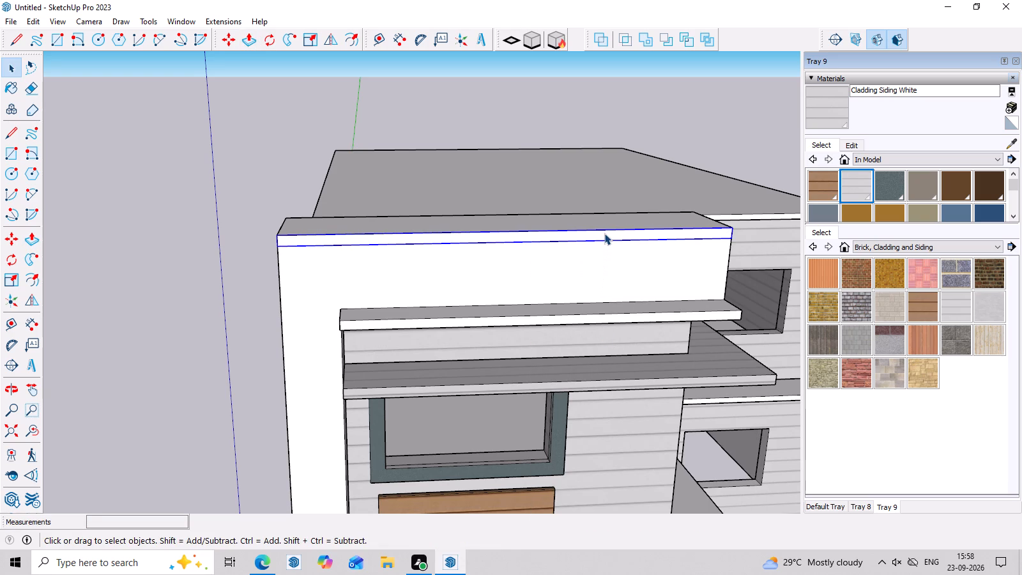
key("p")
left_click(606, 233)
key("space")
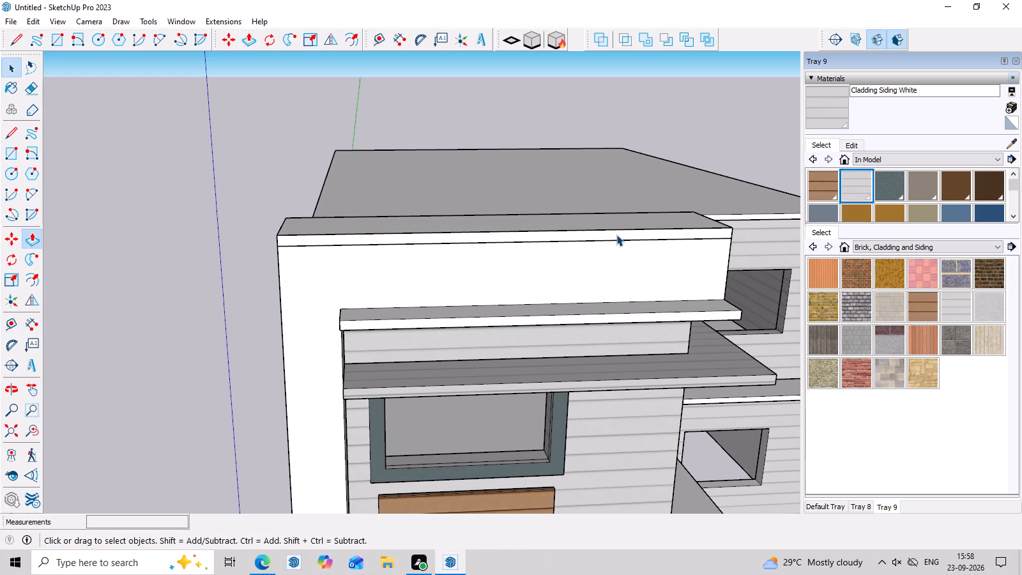
Open the grouped parapet strip and extrude its face outward 1".
double_click(616, 234)
key("p")
left_click(616, 234)
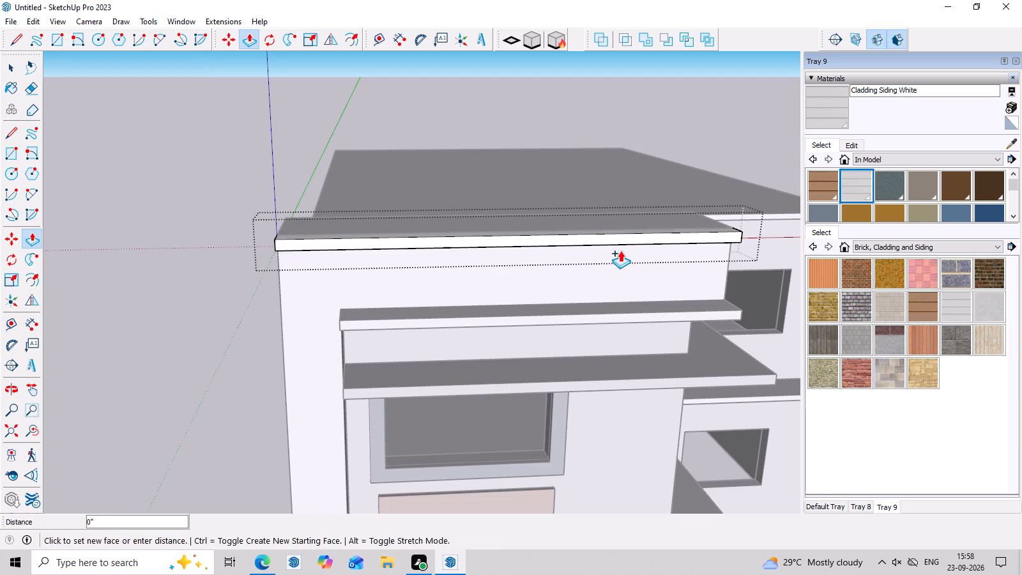
middle_click_drag(624, 250, 732, 199)
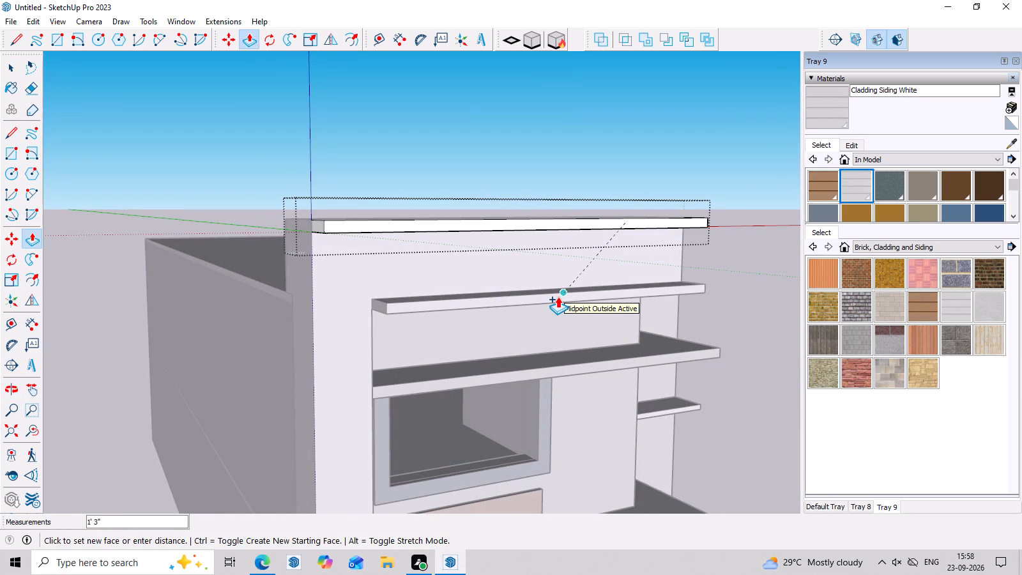
key("1")
key("Return")
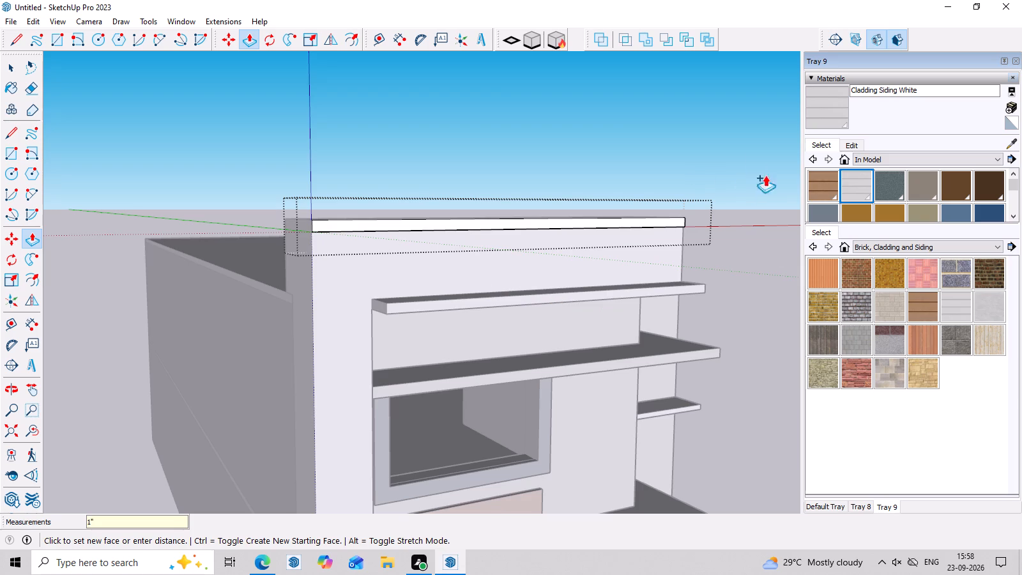
Extrude the front face of the grouped parapet strip about 5" outward and leave the group.
middle_click_drag(705, 144, 272, 167)
scroll(452, 250, "up", 3)
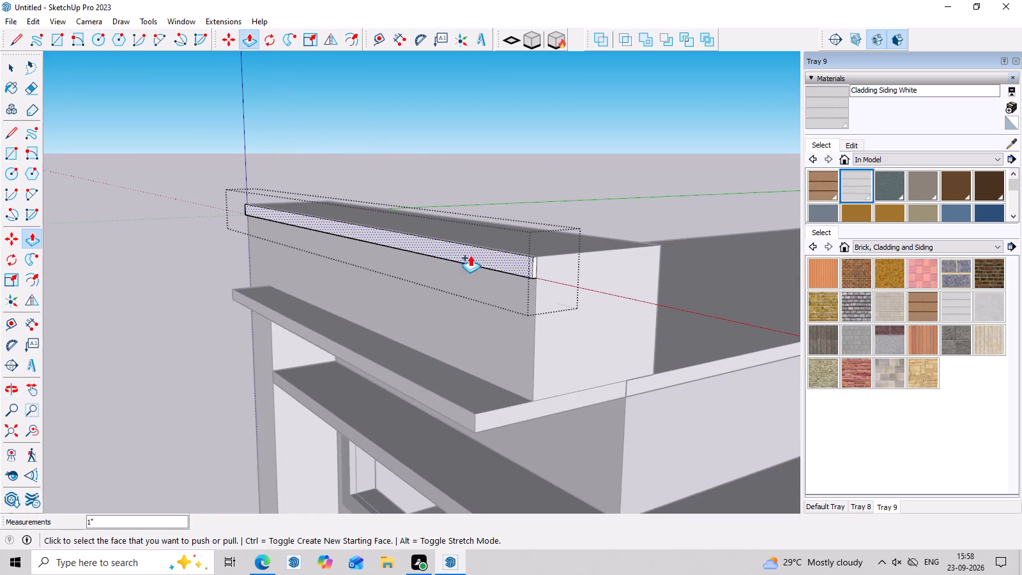
left_click(509, 261)
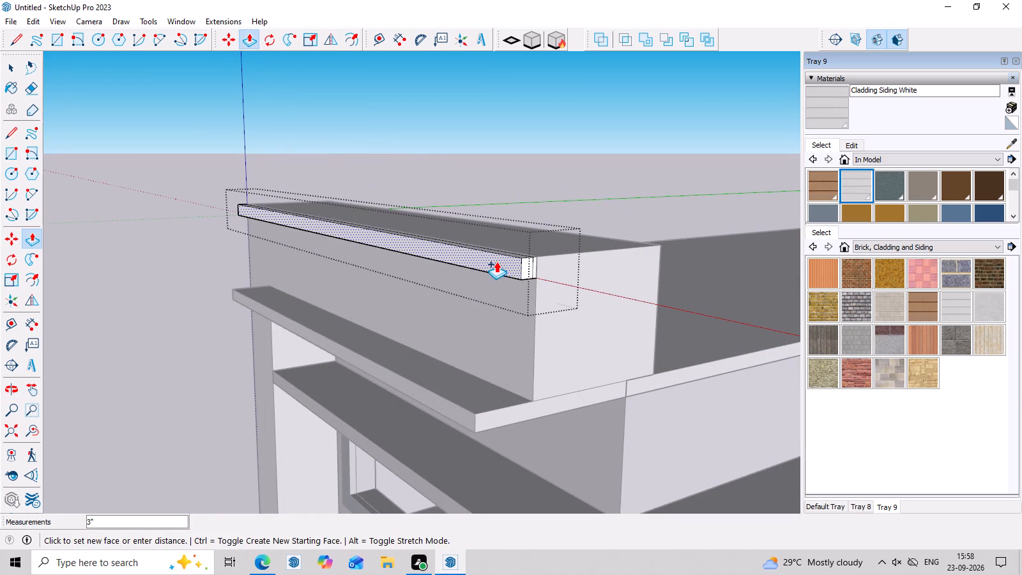
key("ctrl+z")
left_click(520, 259)
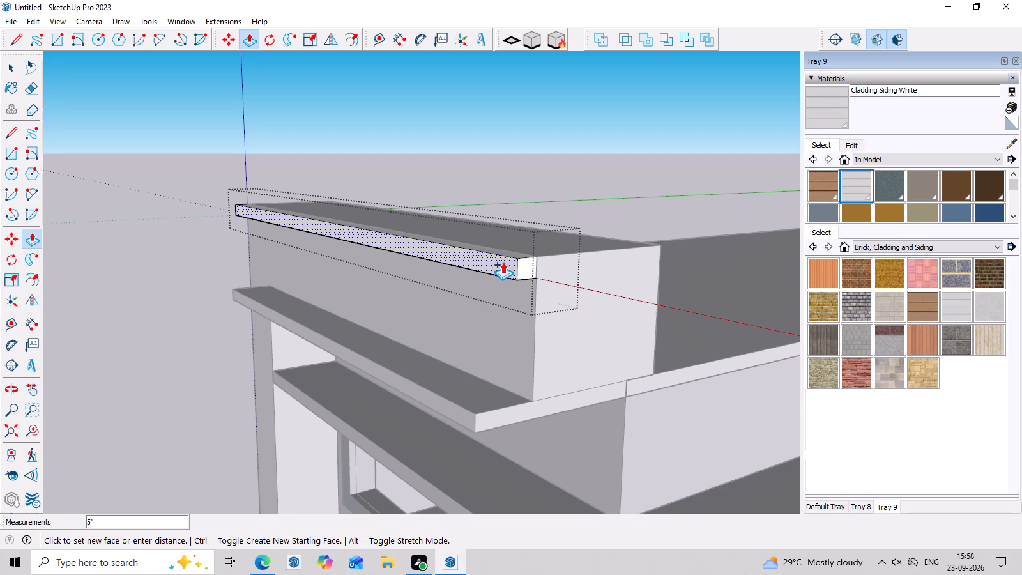
left_click(503, 262)
key("Escape")
left_click(629, 134)
key("space")
left_click(629, 134)
key("space")
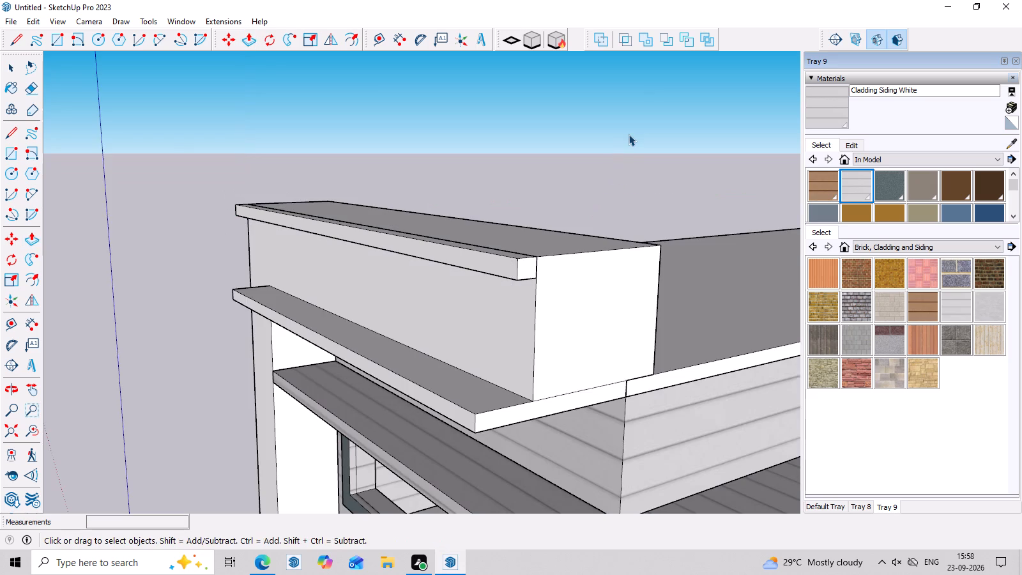
Paint the white parapet and its full-height side column with Formica Speckled Grey from the Synthetic Surfaces materials.
scroll(407, 174, "down", 6)
middle_click_drag(332, 227, 677, 358)
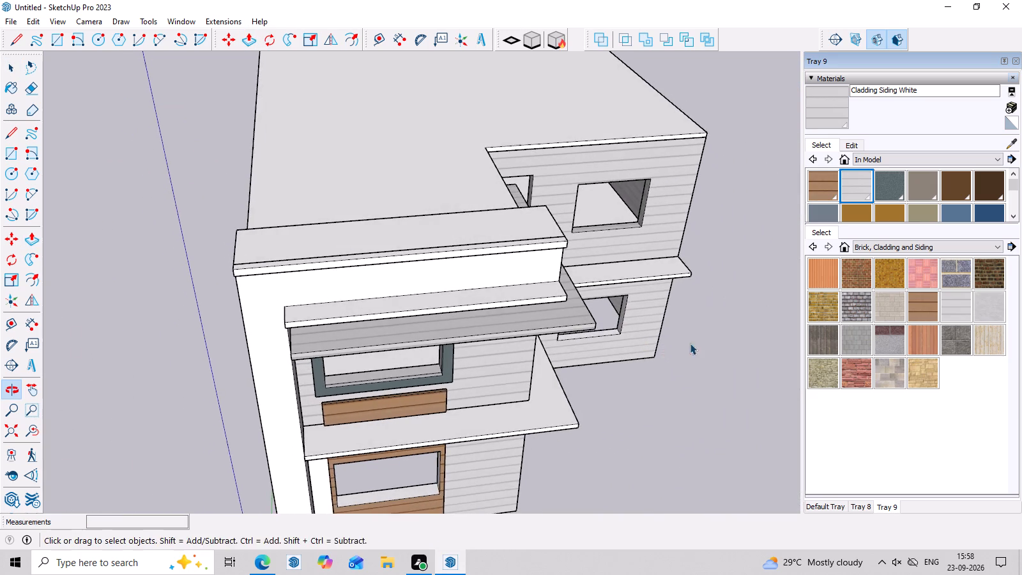
middle_click_drag(726, 264, 736, 174)
middle_click_drag(736, 148, 714, 10)
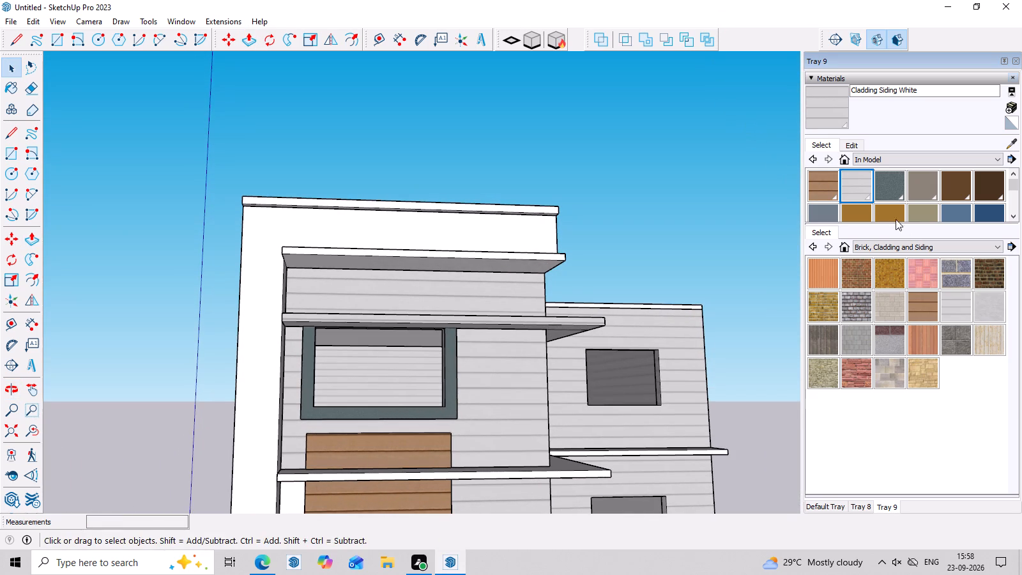
left_click(897, 160)
scroll(903, 255, "down", 3)
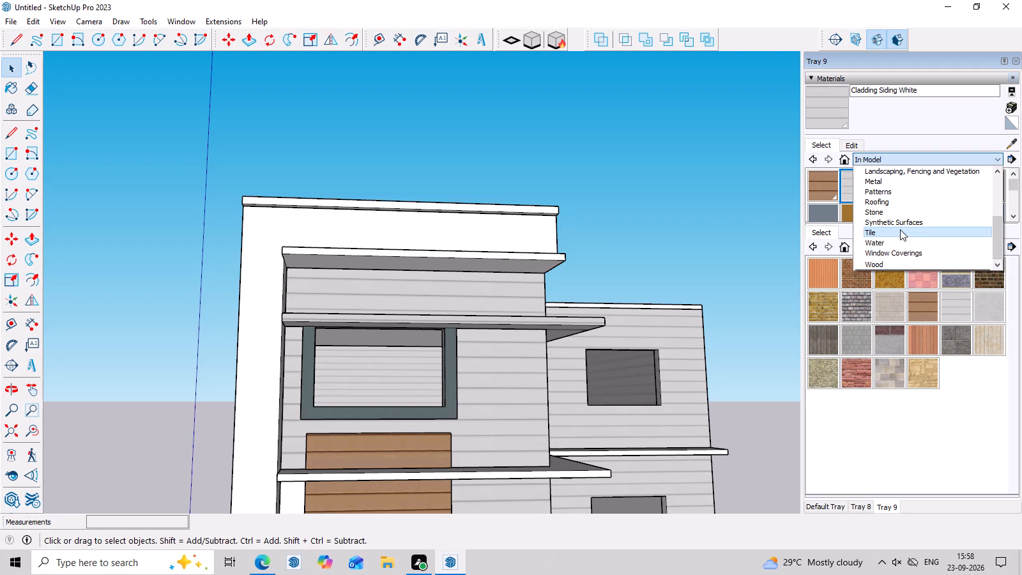
left_click(900, 226)
left_click(992, 189)
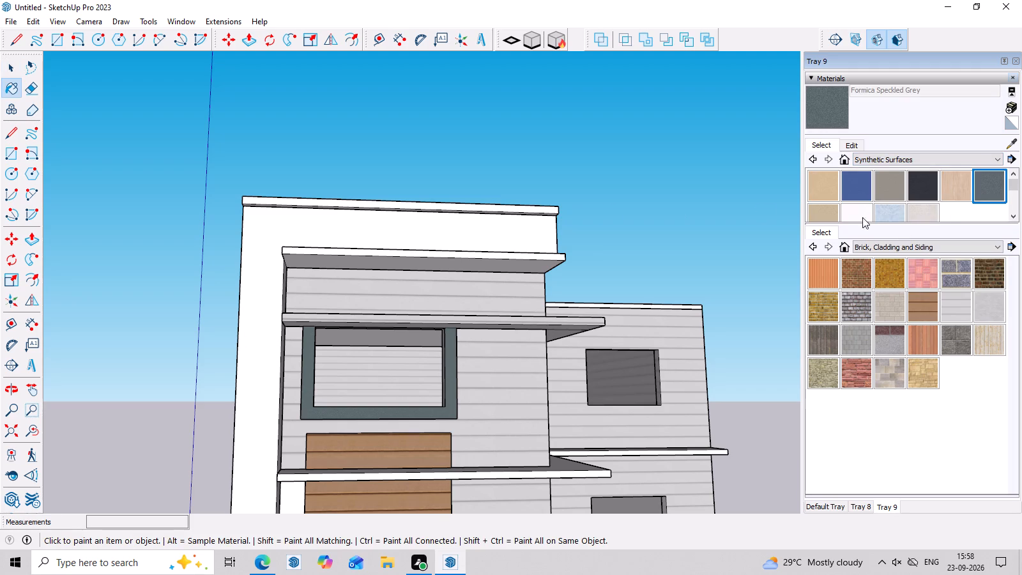
left_click(279, 226)
Apply Cladding Siding White to the narrow blank wall strip between the grey column and the tan lower window surround.
middle_click_drag(544, 157, 546, 164)
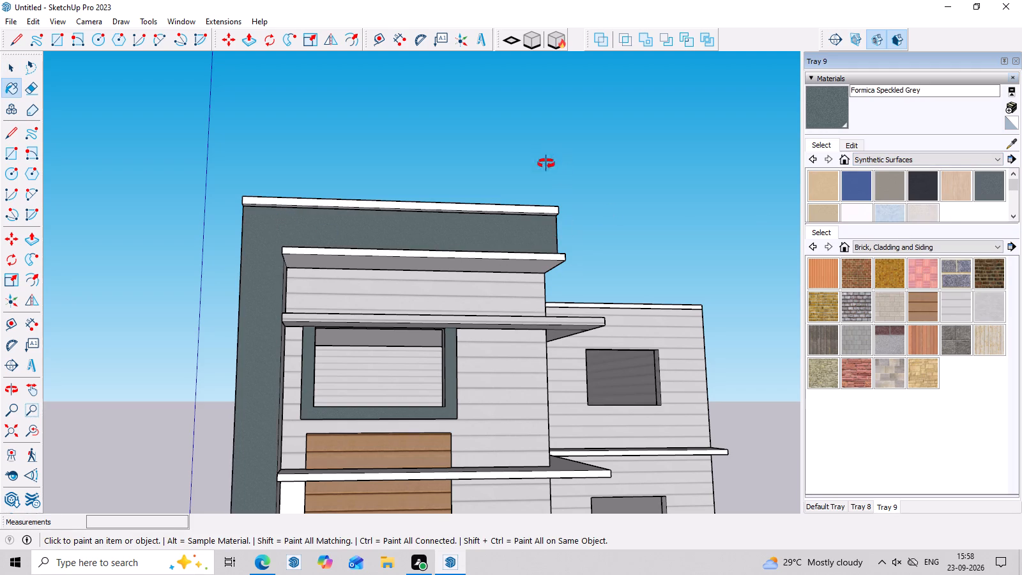
middle_click_drag(546, 164, 549, 217)
scroll(551, 196, "down", 7)
middle_click_drag(644, 217, 601, 220)
scroll(654, 215, "up", 3)
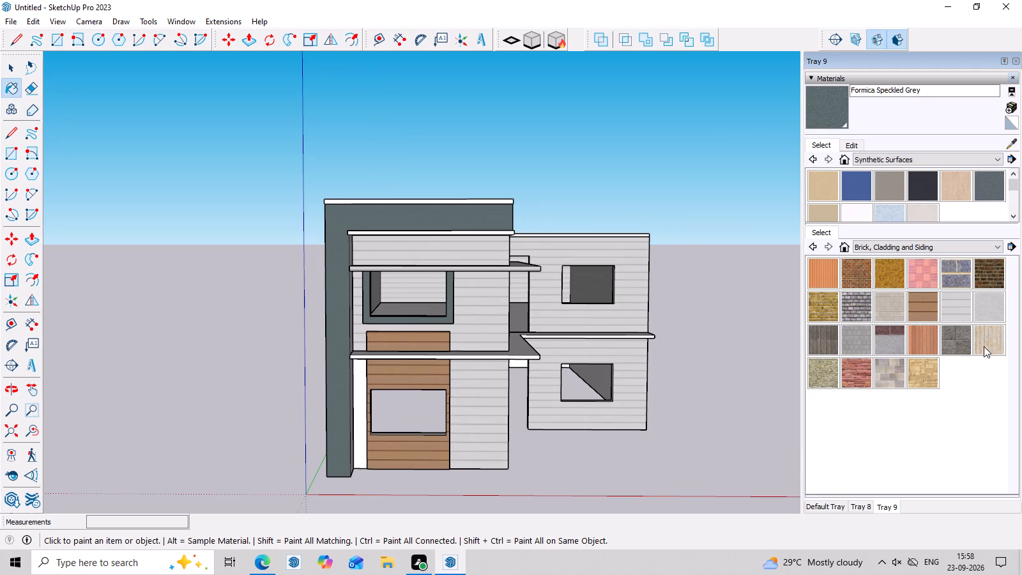
left_click(951, 305)
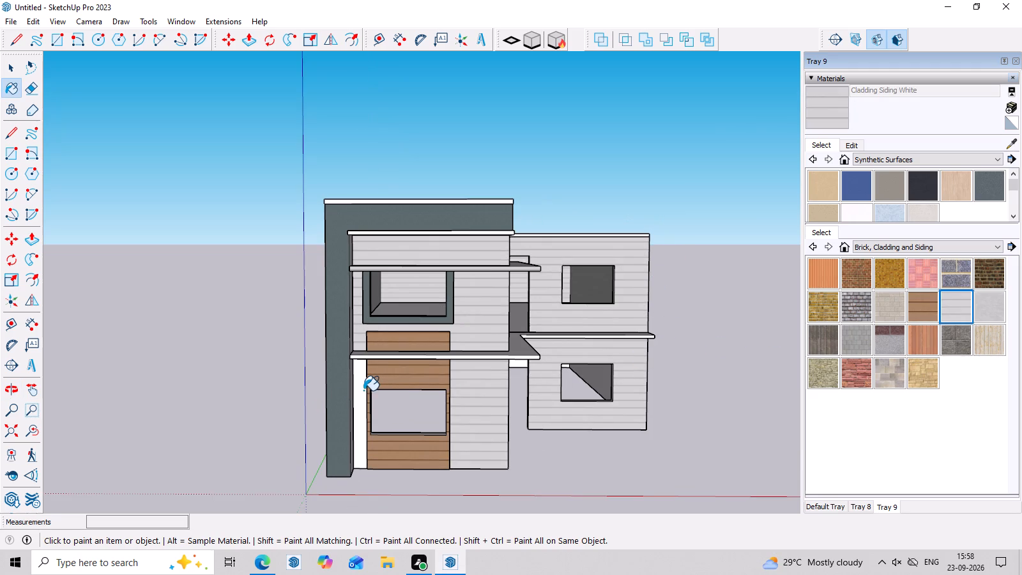
left_click(363, 390)
middle_click_drag(662, 464, 683, 419)
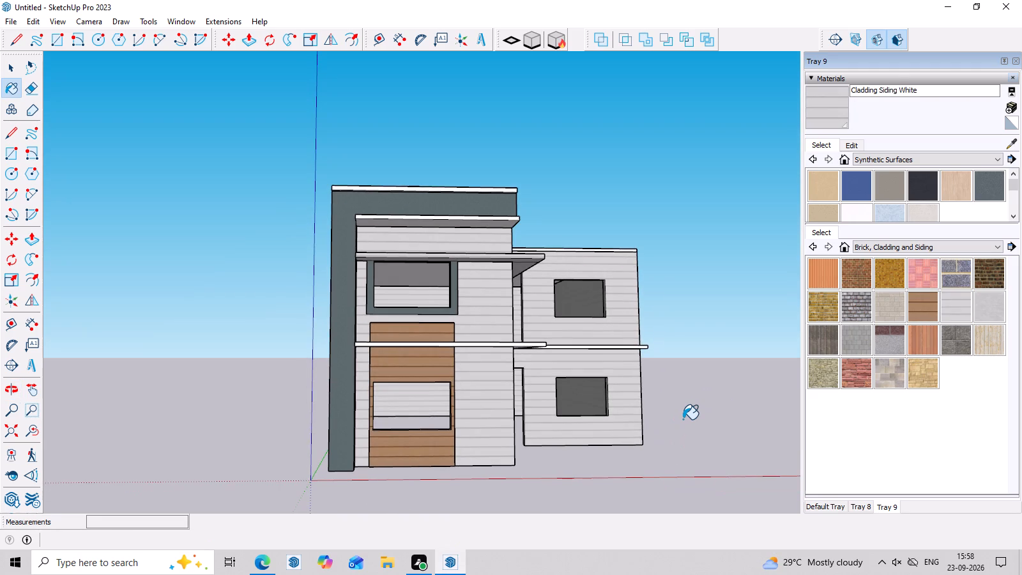
key("Escape")
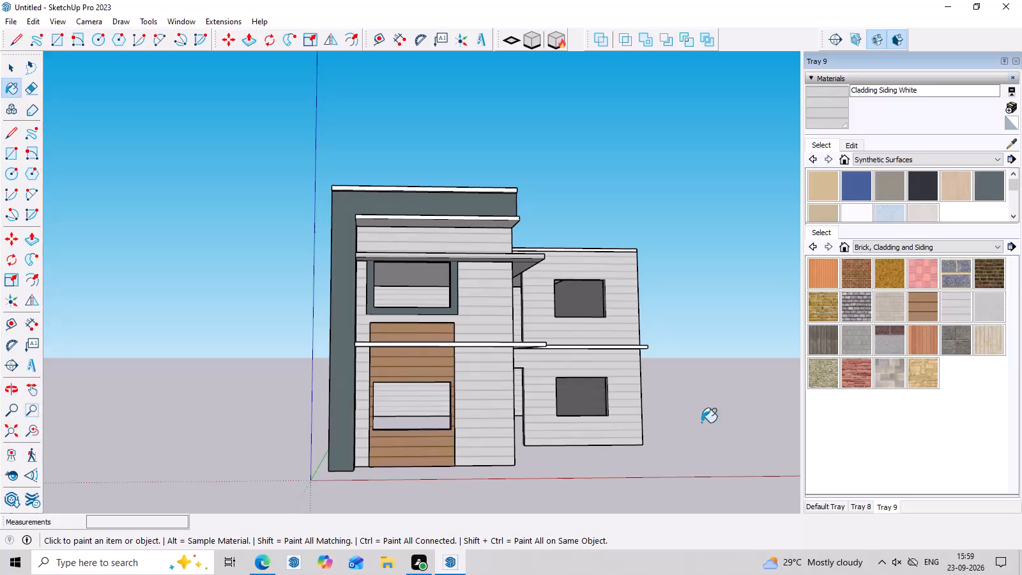
Examine the painted facade and the recessed wing from several angles.
middle_click_drag(583, 317, 591, 369)
scroll(653, 333, "up", 4)
scroll(655, 332, "down", 2)
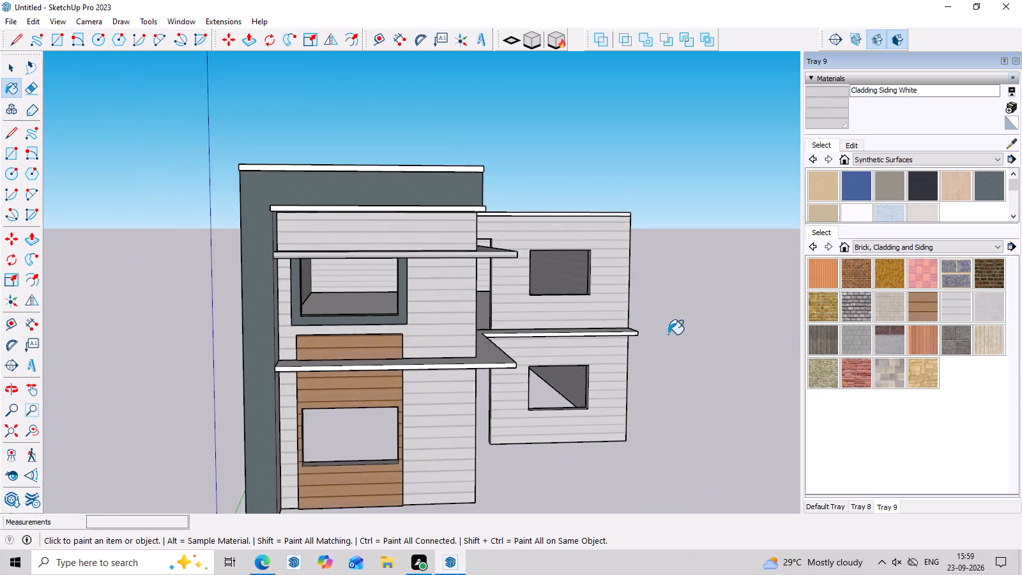
middle_click_drag(696, 348, 614, 348)
key("space")
scroll(730, 365, "up", 3)
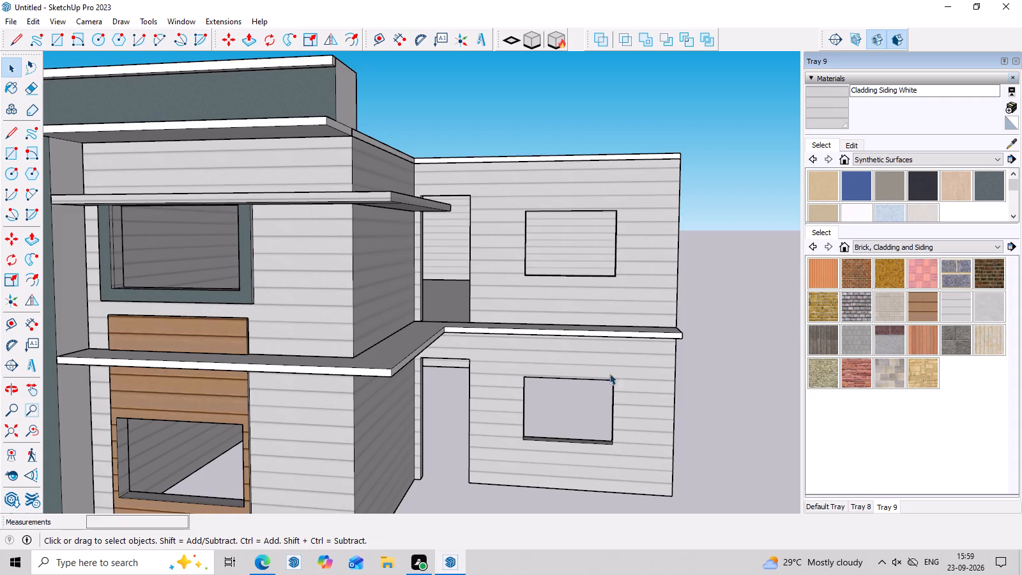
scroll(395, 306, "down", 4)
middle_click_drag(440, 326, 516, 328)
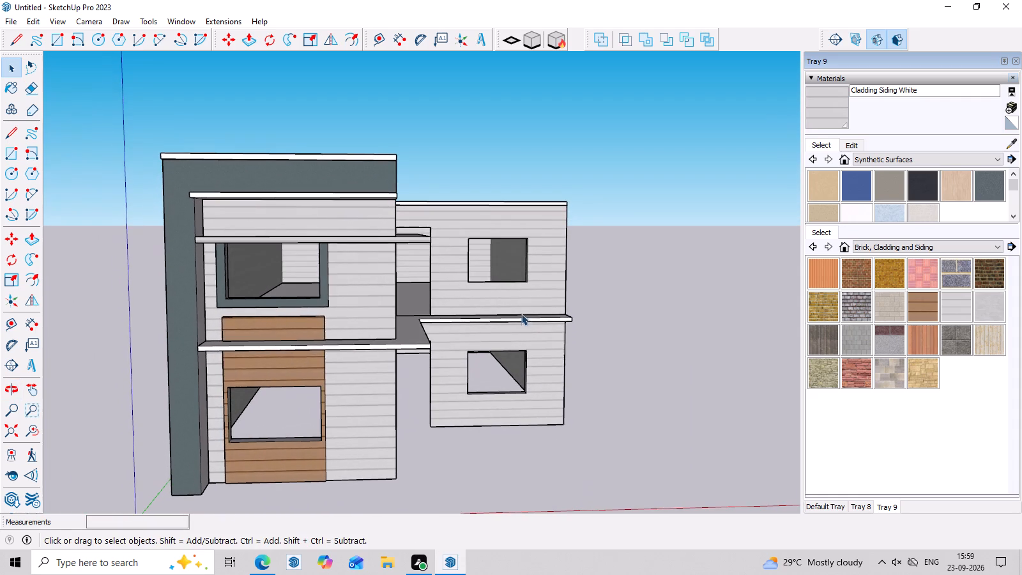
Open the upper-storey group and paint the front edge of the ledge above the grey-framed window with white Color M00.
scroll(448, 263, "up", 4)
triple_click(387, 224)
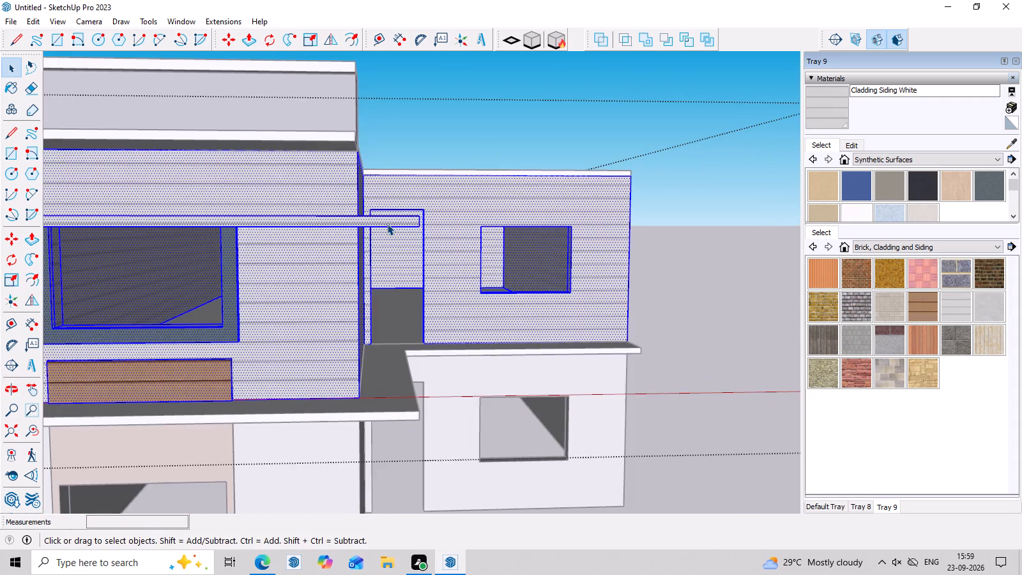
scroll(387, 224, "up", 3)
double_click(387, 224)
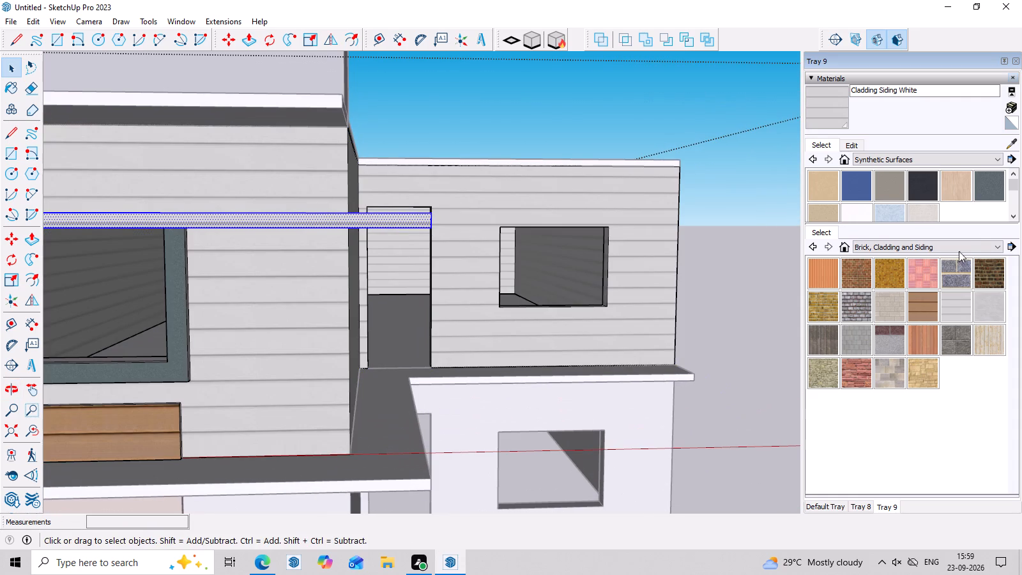
left_click(986, 245)
scroll(896, 277, "up", 4)
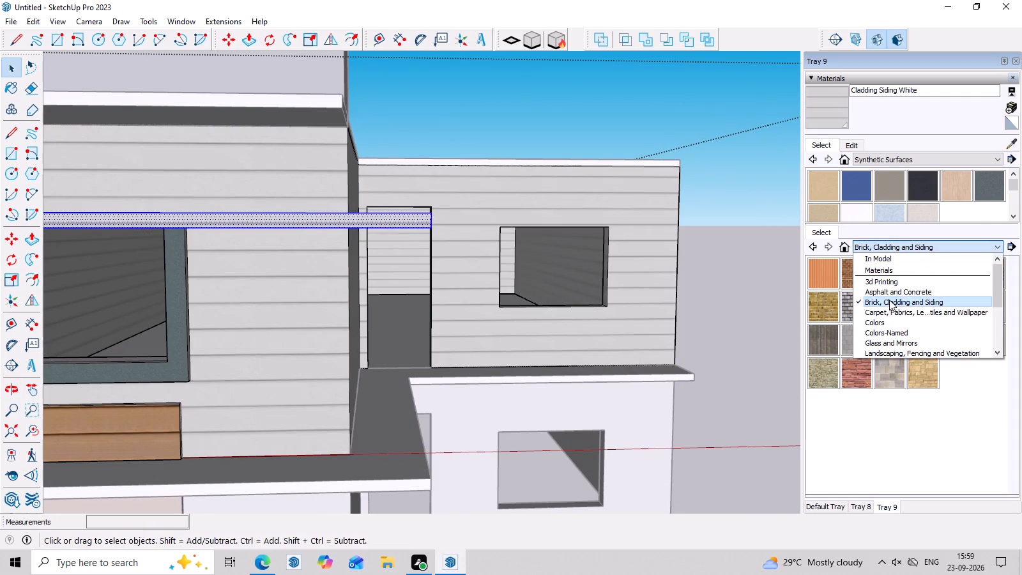
left_click(887, 322)
scroll(911, 330, "down", 7)
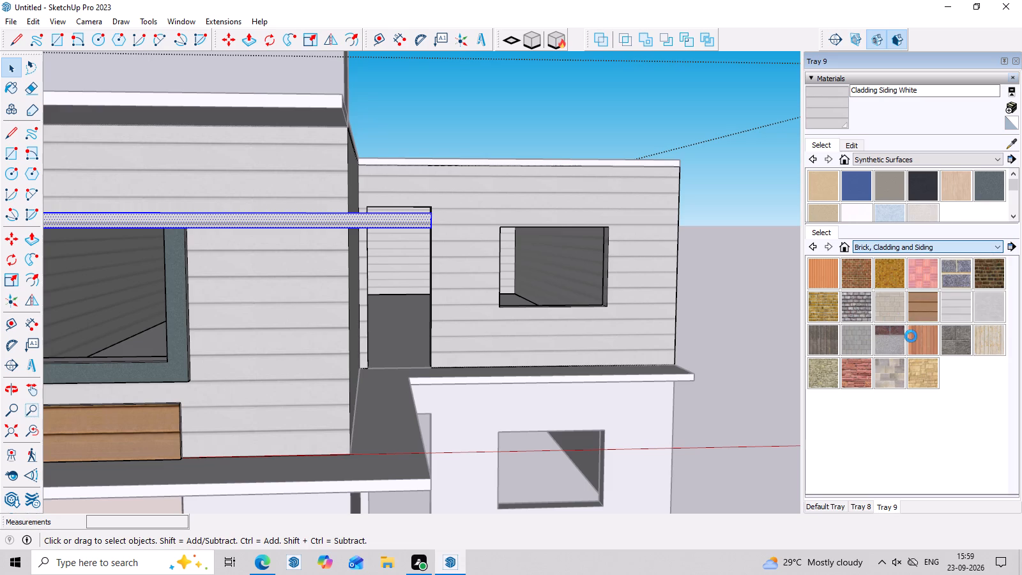
scroll(911, 336, "down", 12)
scroll(849, 284, "up", 2)
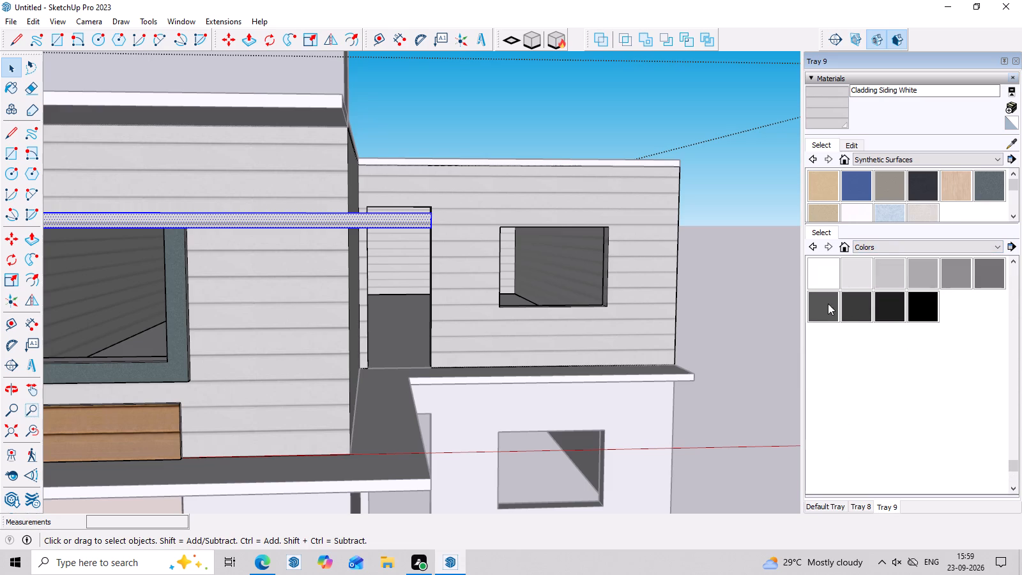
left_click(825, 309)
left_click(340, 224)
Paint the top face of the ledge above the upper window with white Color M00.
middle_click_drag(422, 234, 393, 325)
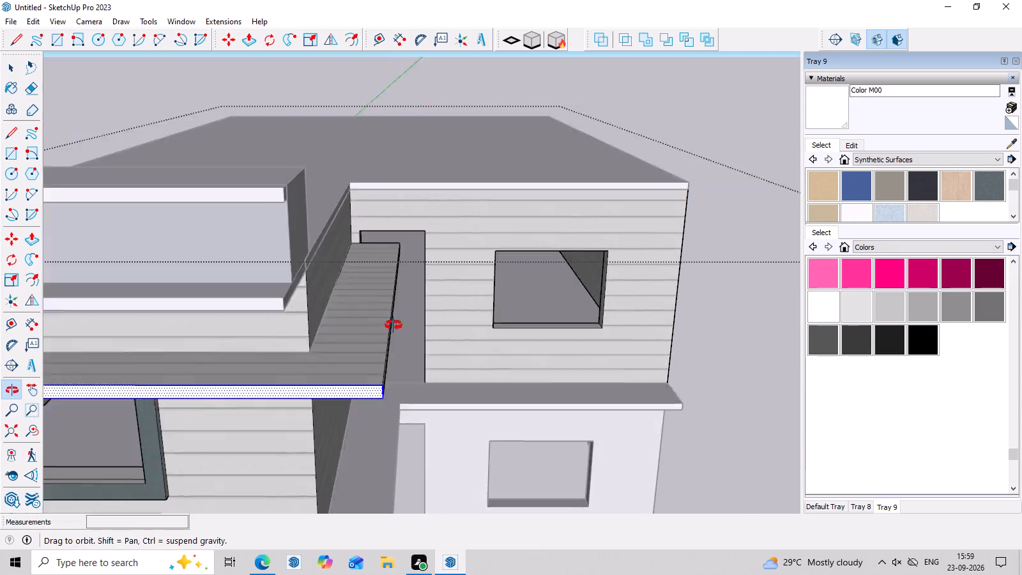
middle_click_drag(393, 325, 387, 341)
key("space")
double_click(330, 402)
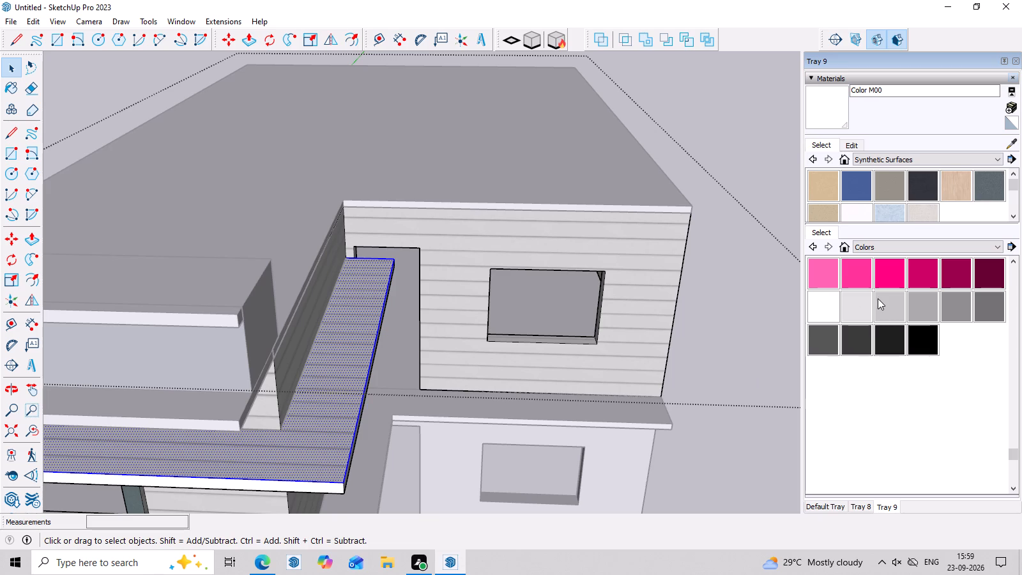
left_click(821, 308)
left_click(370, 323)
Paint the side edge of the upper window ledge, running back towards the recessed wing, with white Color M00.
middle_click_drag(388, 344, 332, 241)
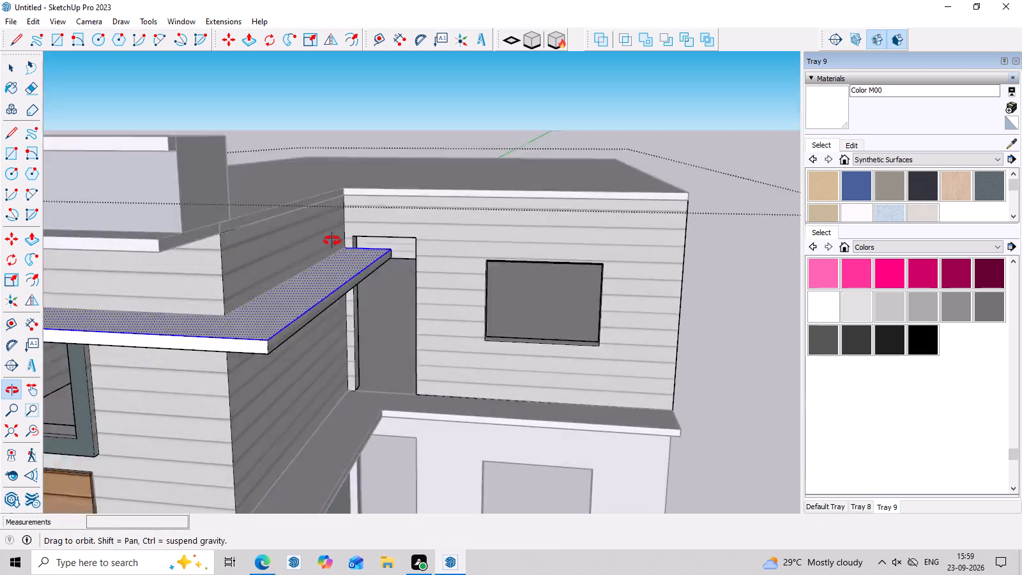
middle_click_drag(332, 241, 312, 202)
scroll(288, 201, "up", 3)
key("space")
double_click(240, 220)
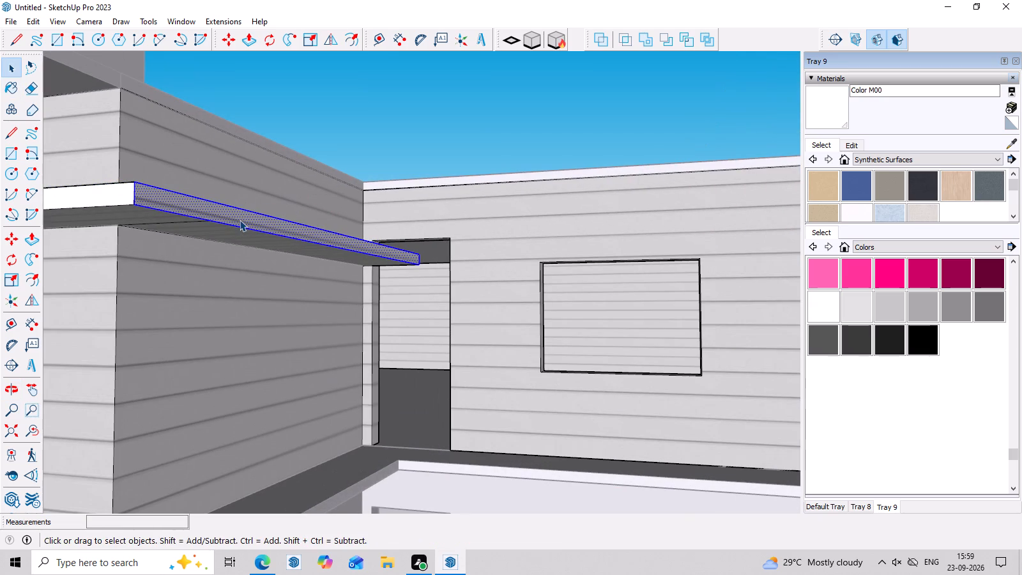
left_click(293, 239)
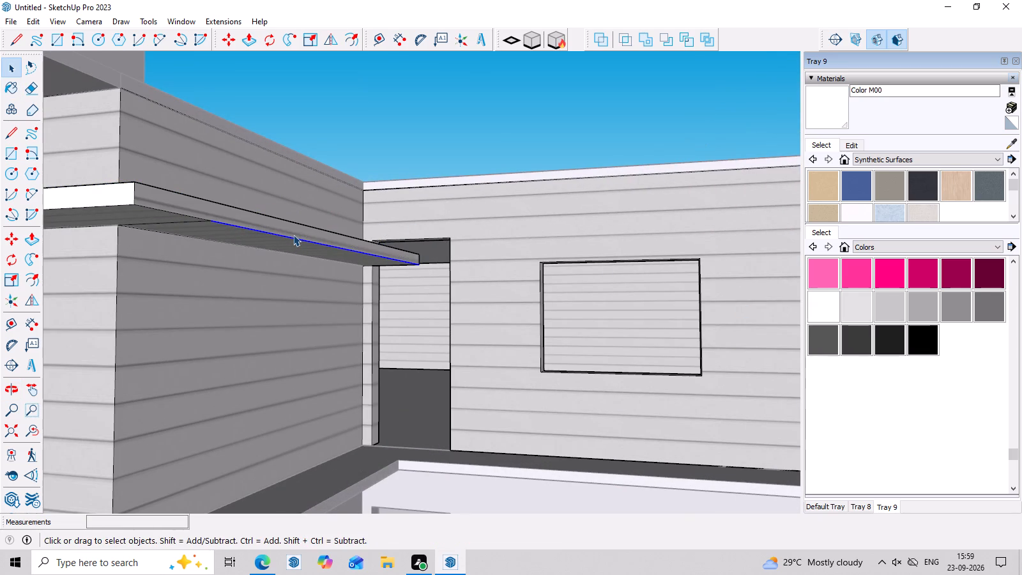
double_click(293, 234)
scroll(293, 234, "up", 3)
double_click(293, 234)
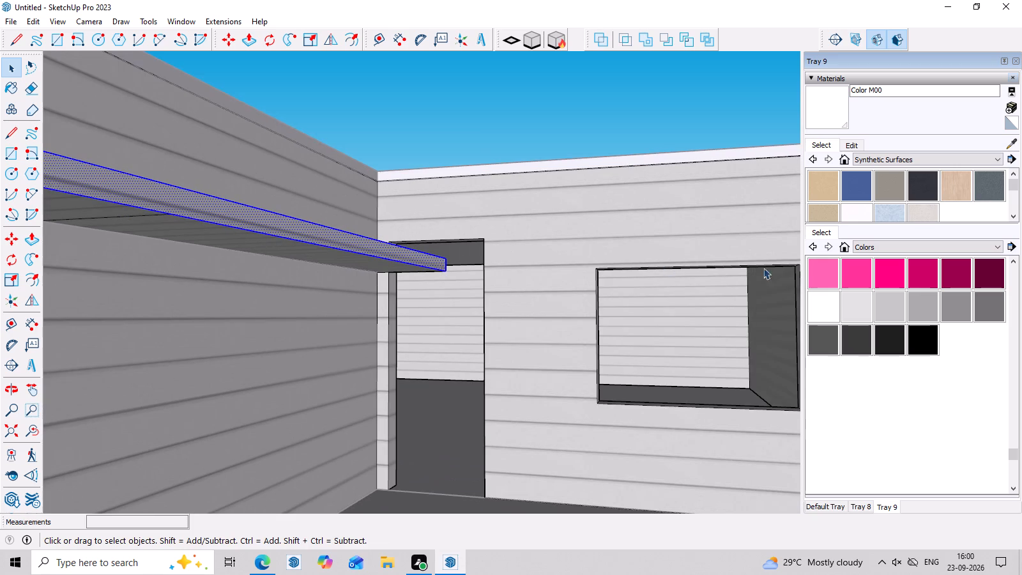
left_click(833, 304)
left_click(348, 245)
Paint the underside of the upper window ledge with white Color M00.
scroll(360, 245, "down", 3)
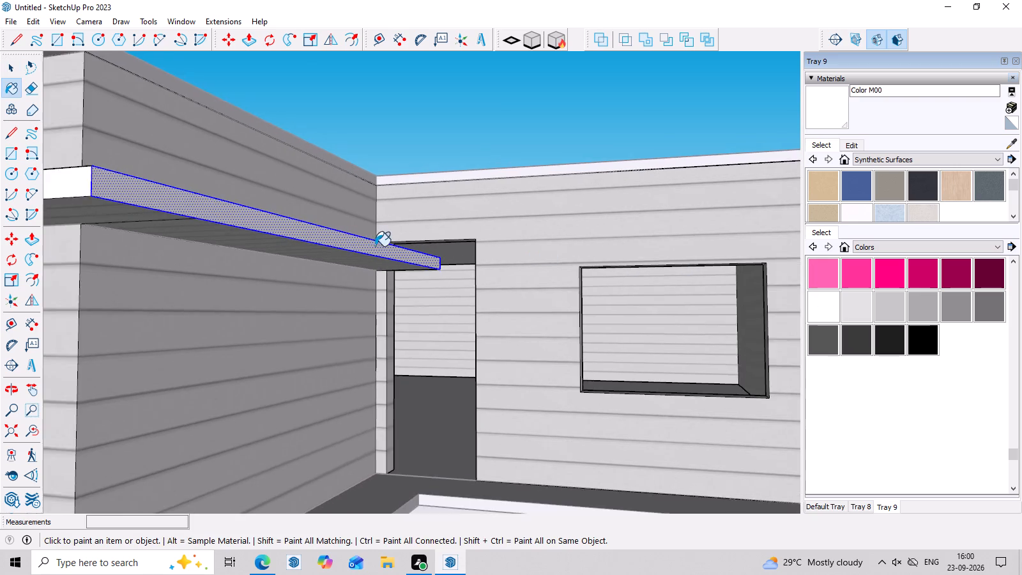
scroll(375, 246, "down", 3)
middle_click_drag(314, 269, 360, 143)
key("space")
double_click(270, 200)
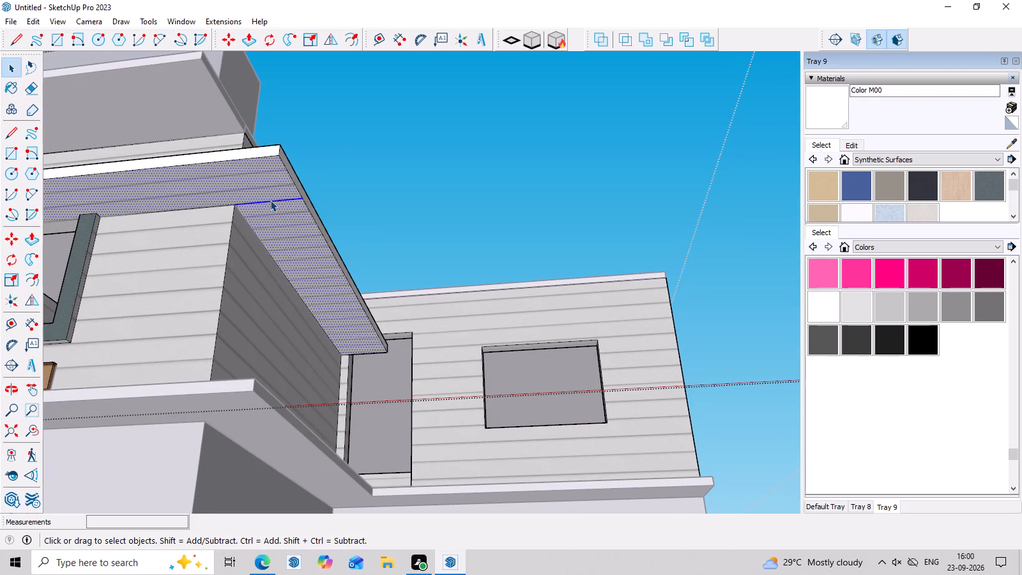
scroll(270, 200, "up", 2)
left_click(825, 310)
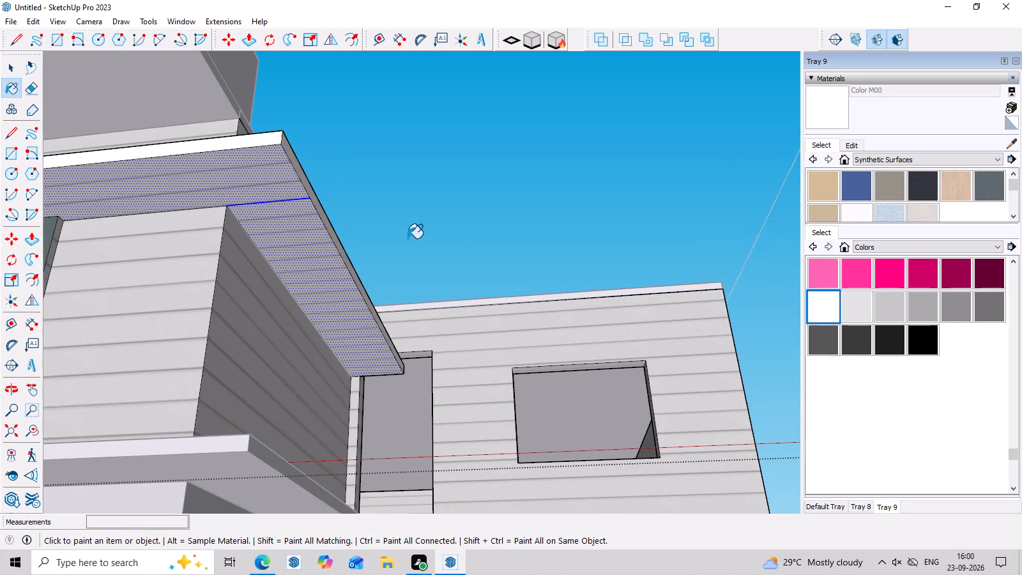
left_click(263, 205)
Delete the dividing line across the ledge's underside at the wall corner and leave the upper-storey group.
scroll(297, 217, "up", 3)
key("space")
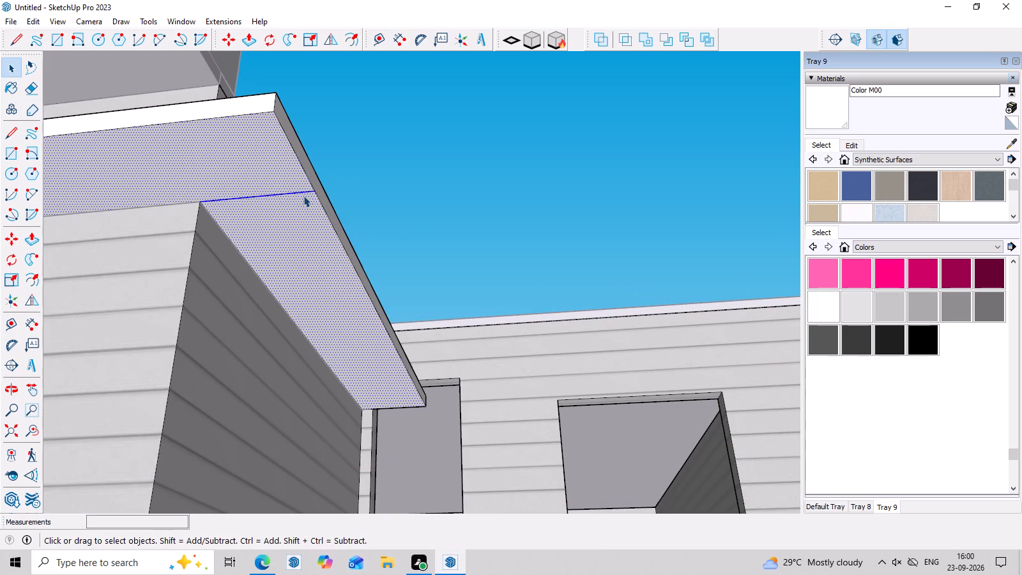
left_click(307, 192)
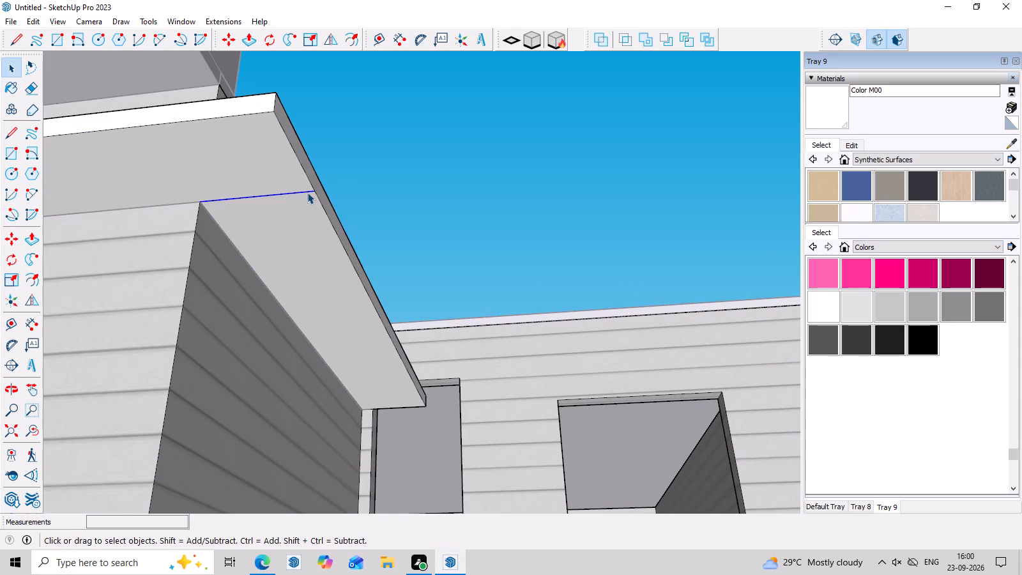
key("Delete")
scroll(324, 201, "down", 12)
middle_click_drag(473, 250, 502, 369)
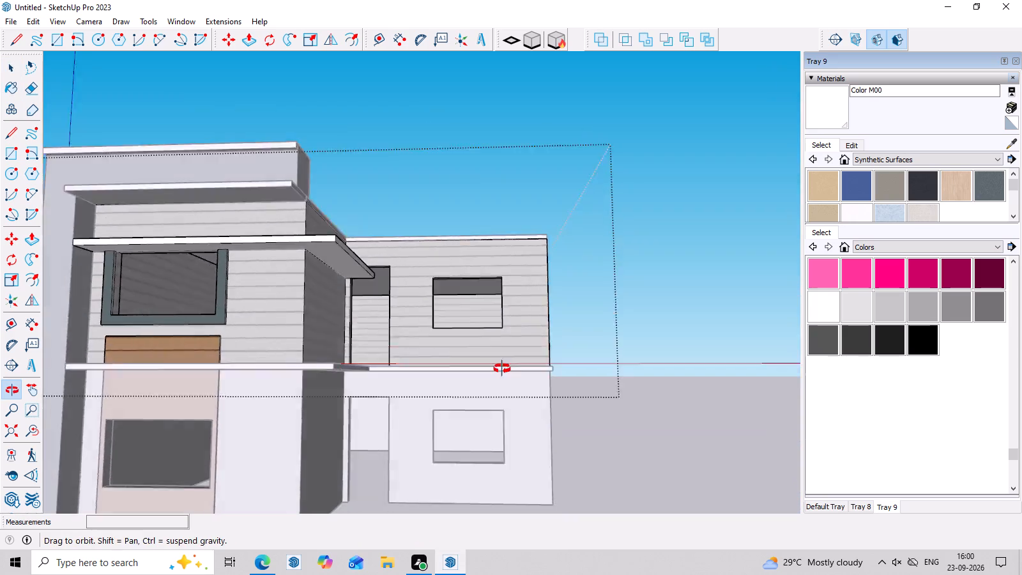
middle_click_drag(502, 369, 505, 390)
left_click(662, 224)
Examine the white ledge and the whole facade from above and from the front.
scroll(605, 210, "down", 3)
middle_click_drag(605, 198, 623, 329)
scroll(623, 329, "down", 1)
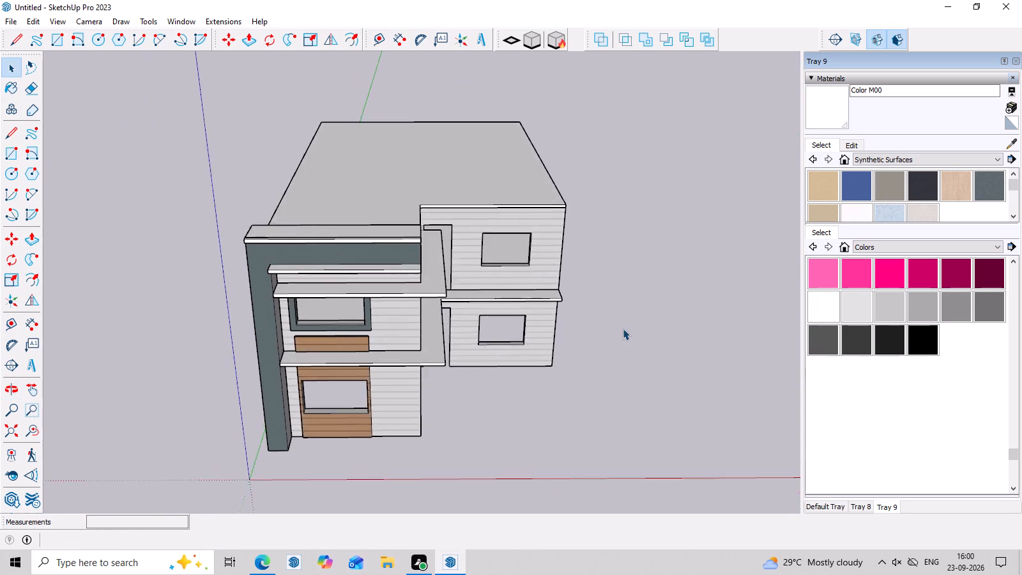
scroll(620, 321, "up", 3)
scroll(620, 314, "down", 1)
middle_click_drag(628, 323, 635, 246)
scroll(613, 287, "up", 2)
middle_click_drag(644, 295, 658, 266)
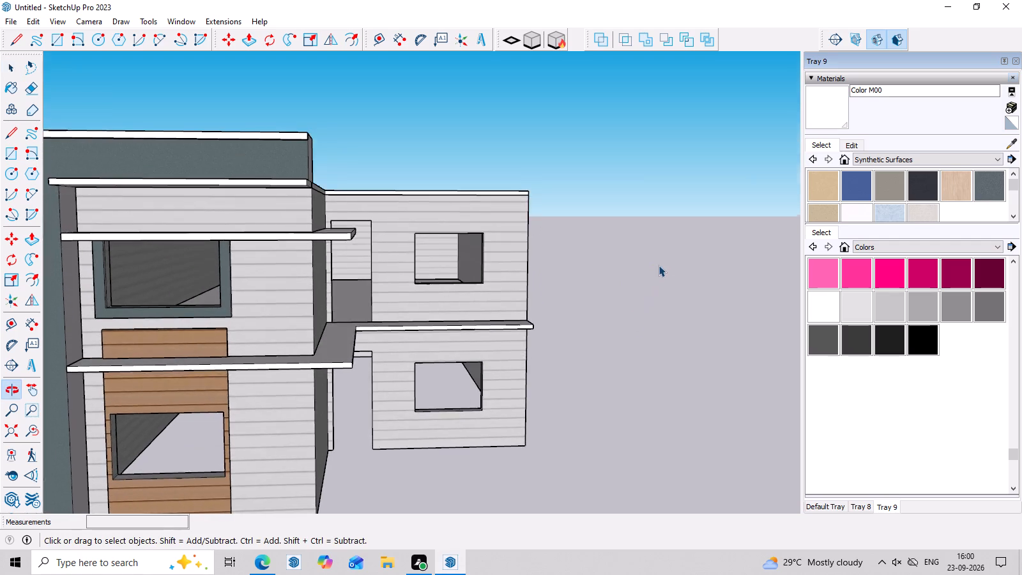
Examine the whole facade from the front and slightly above to check which faces are still unpainted.
scroll(659, 264, "down", 4)
middle_click_drag(673, 338, 652, 287)
middle_click_drag(652, 287, 648, 295)
middle_click_drag(658, 330, 648, 335)
scroll(489, 371, "up", 2)
middle_click_drag(512, 400, 512, 406)
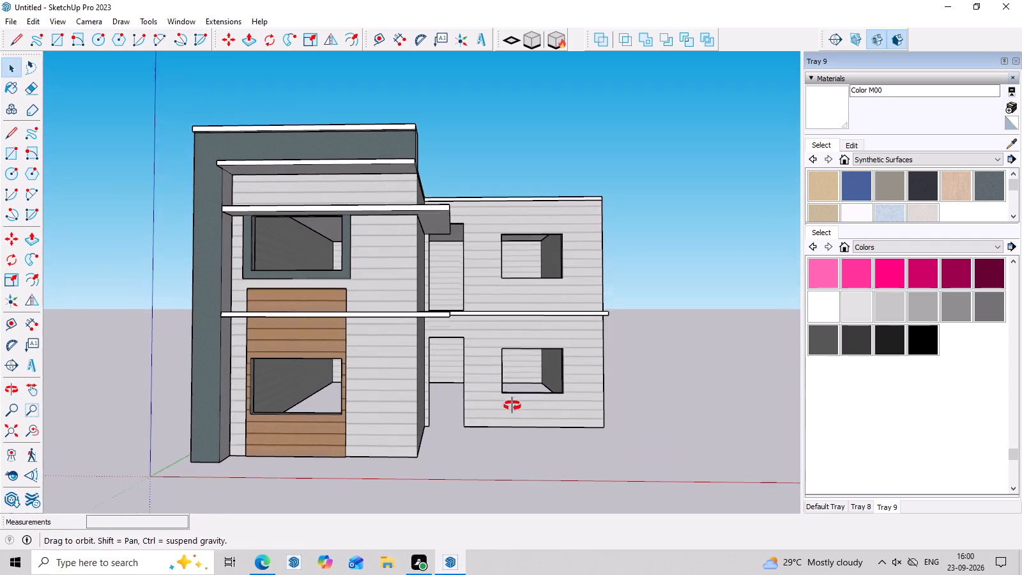
middle_click_drag(512, 406, 512, 408)
middle_click_drag(514, 417, 534, 440)
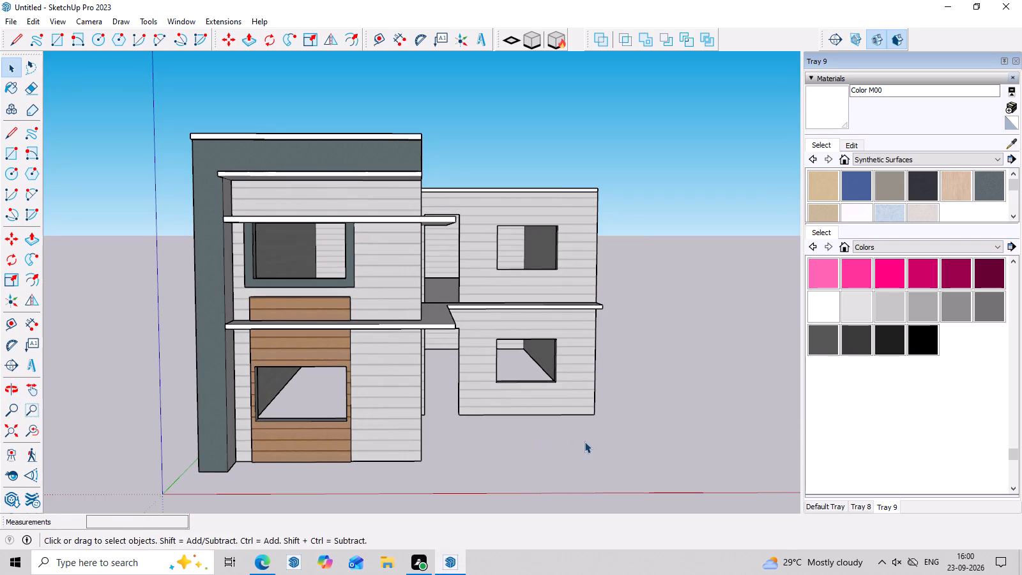
middle_click_drag(480, 316, 514, 319)
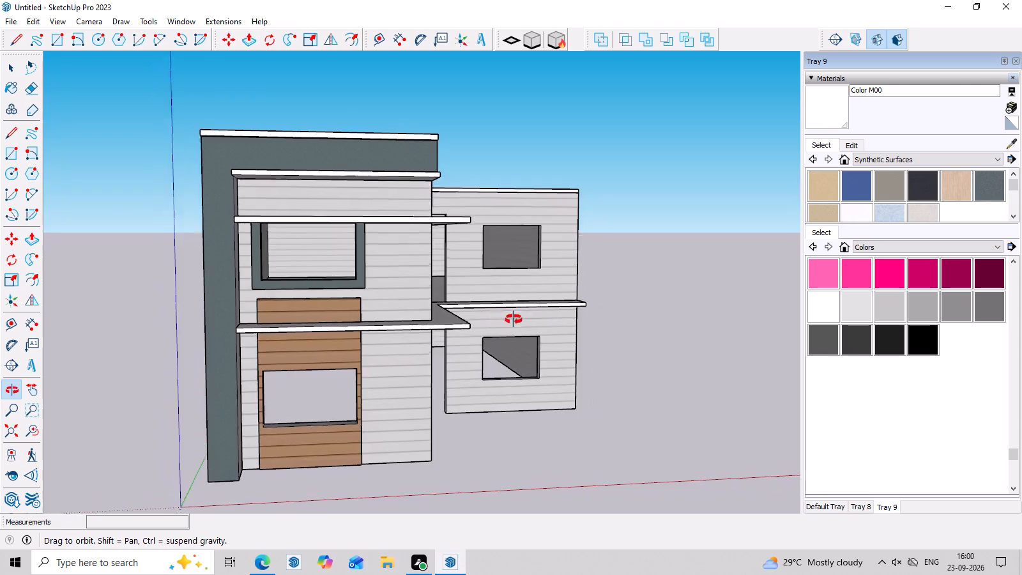
Paint the tall column's inner side face and the parapet's end face with Formica Speckled Grey, and leave the Paint tool.
middle_click_drag(514, 319, 321, 322)
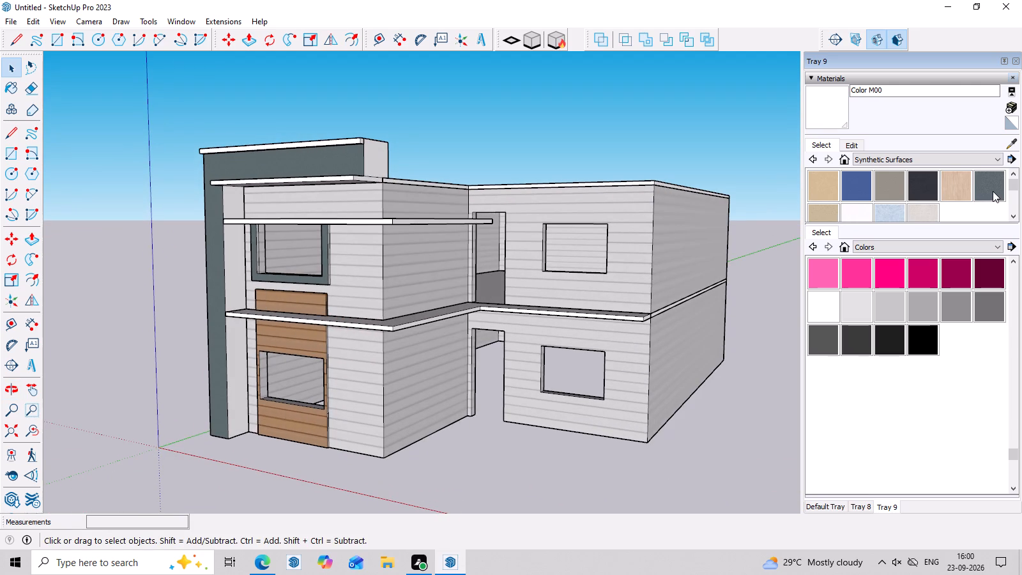
left_click(993, 191)
scroll(287, 280, "up", 2)
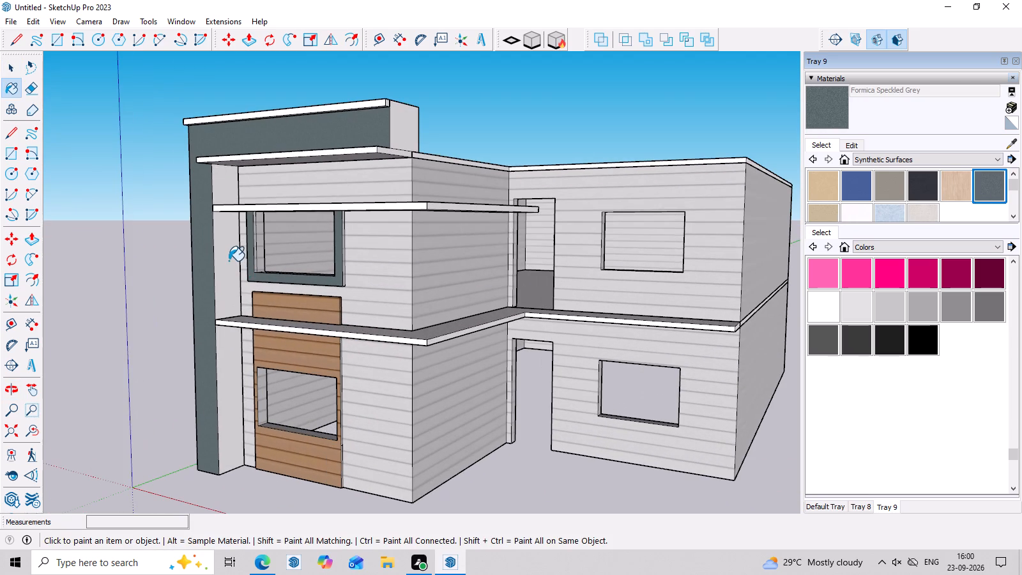
left_click(229, 261)
middle_click_drag(229, 289, 340, 288)
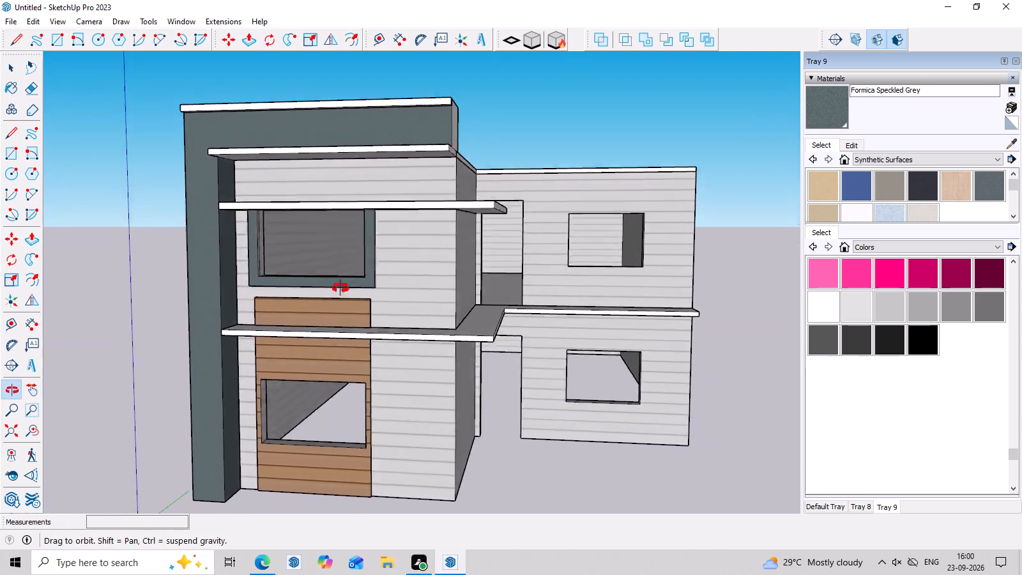
middle_click_drag(340, 288, 360, 310)
middle_click_drag(477, 97, 272, 114)
left_click(449, 138)
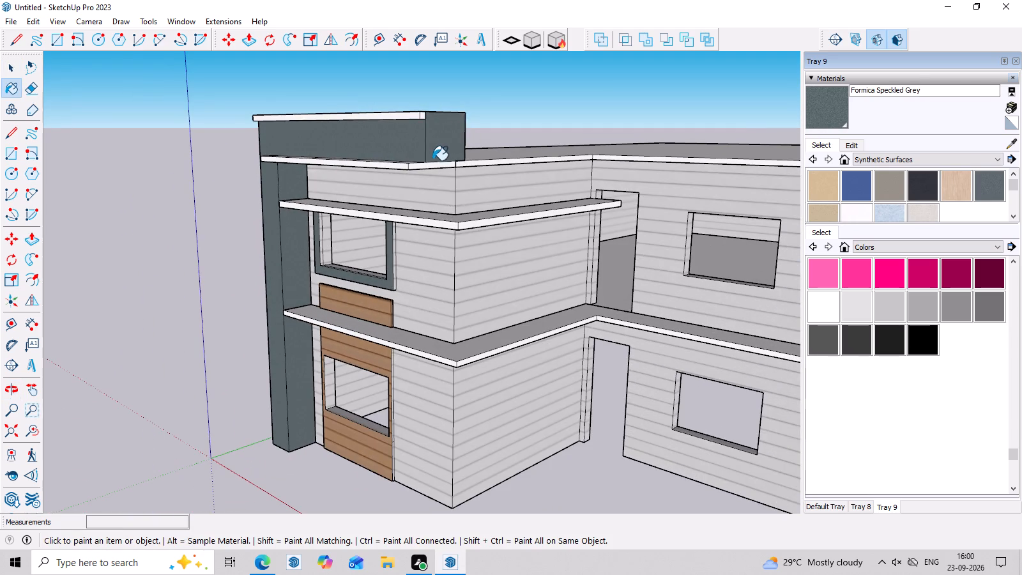
middle_click_drag(462, 192, 755, 275)
middle_click_drag(719, 253, 724, 142)
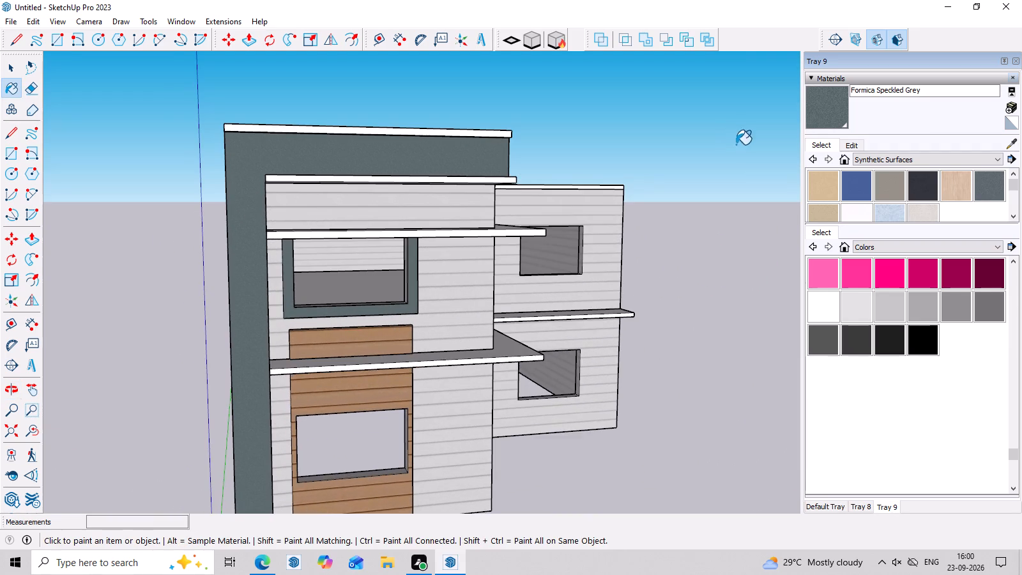
key("Escape")
scroll(726, 187, "down", 2)
middle_click_drag(726, 236, 670, 239)
key("space")
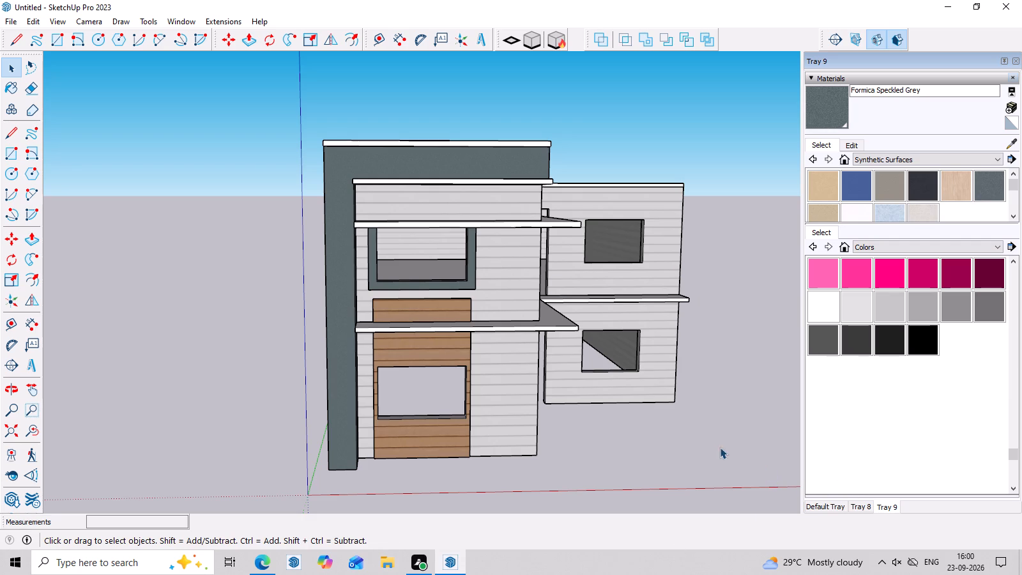
Examine the facade from the front and from below, including the ledge undersides and the upper window opening.
middle_click_drag(697, 364, 701, 324)
key("Escape")
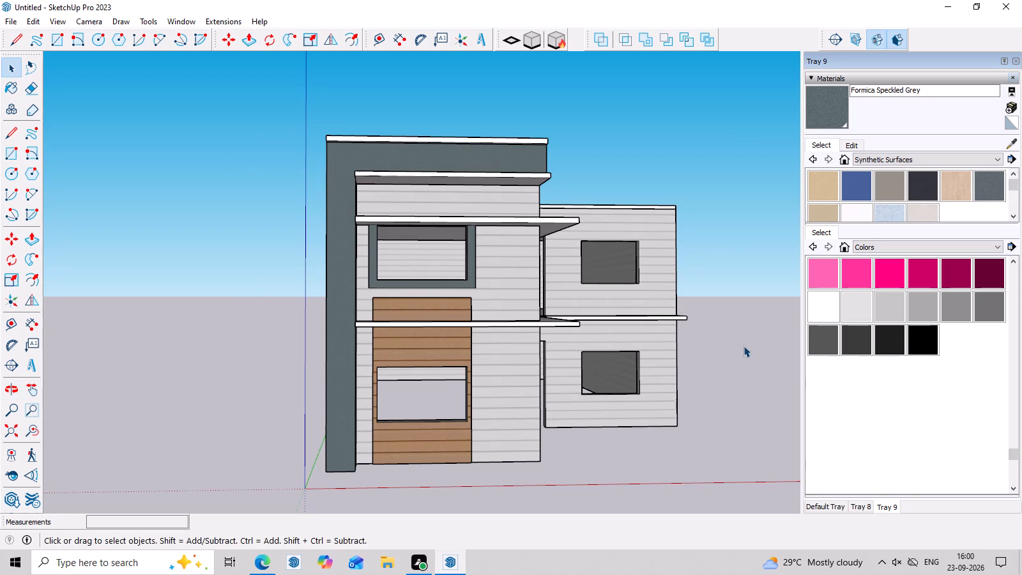
middle_click_drag(744, 346, 702, 351)
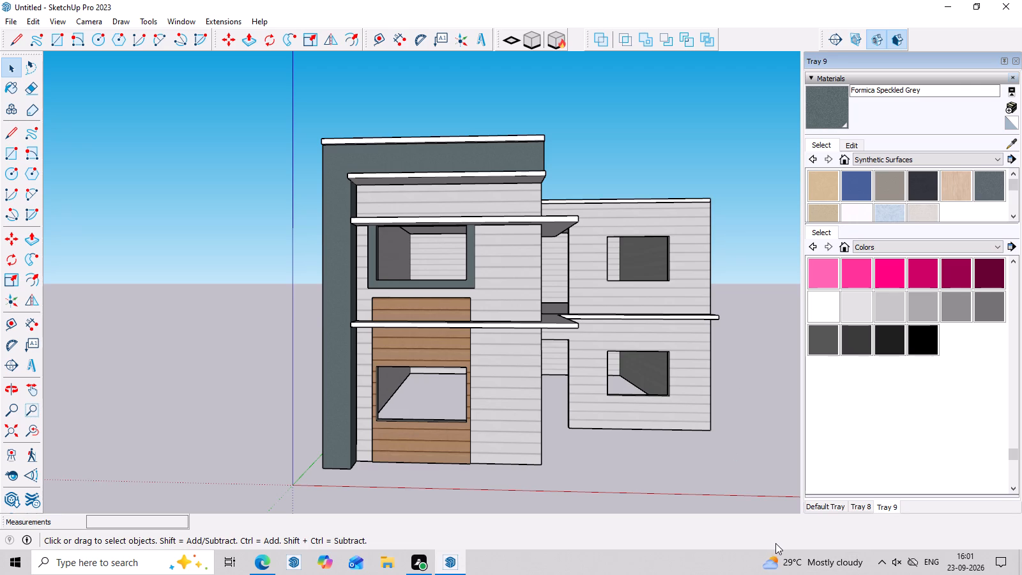
middle_click_drag(759, 300, 785, 205)
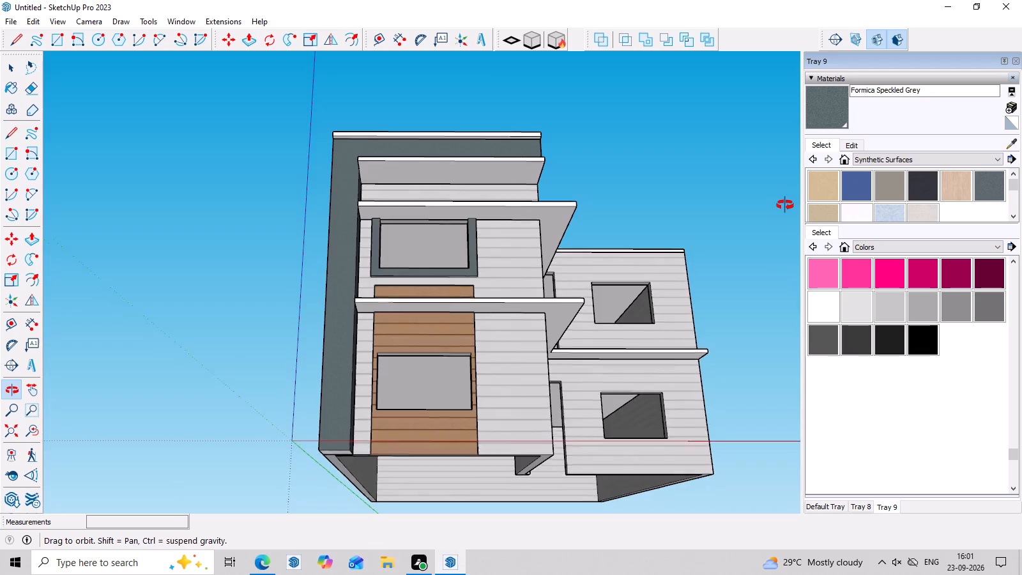
middle_click_drag(785, 205, 774, 344)
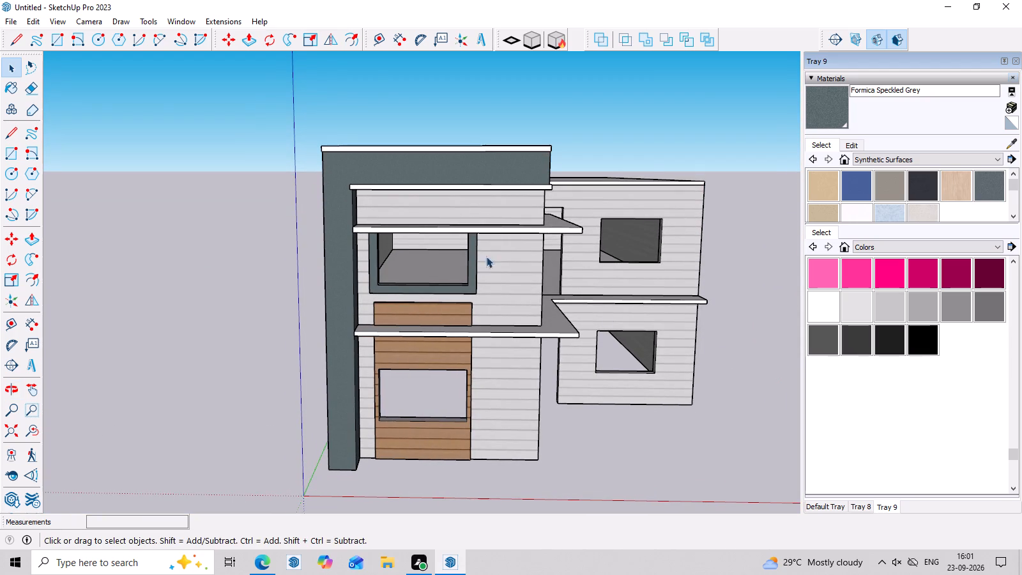
scroll(473, 251, "up", 6)
middle_click_drag(493, 250, 515, 177)
scroll(385, 137, "up", 3)
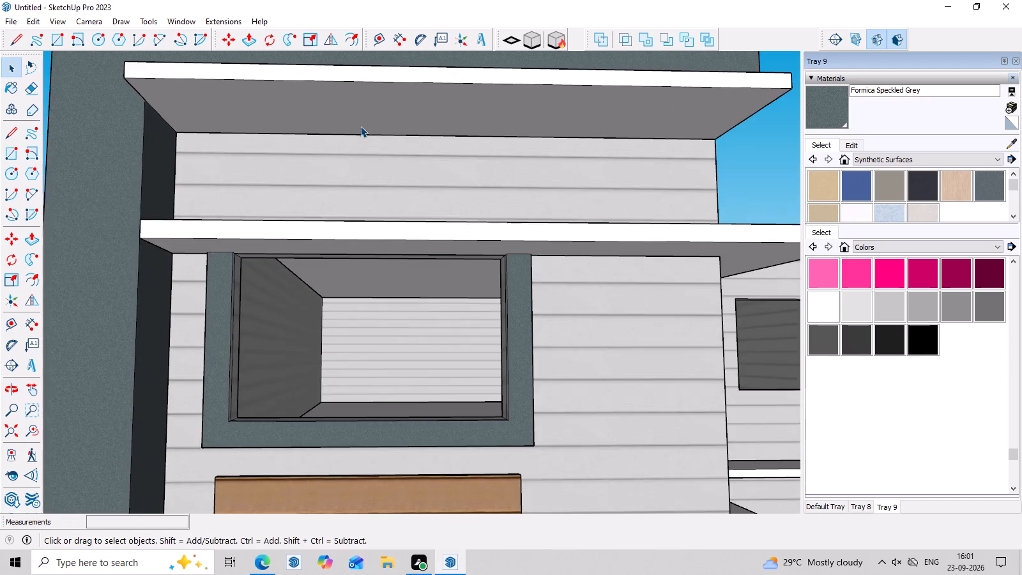
scroll(376, 148, "down", 7)
middle_click_drag(597, 395, 603, 302)
scroll(603, 302, "down", 4)
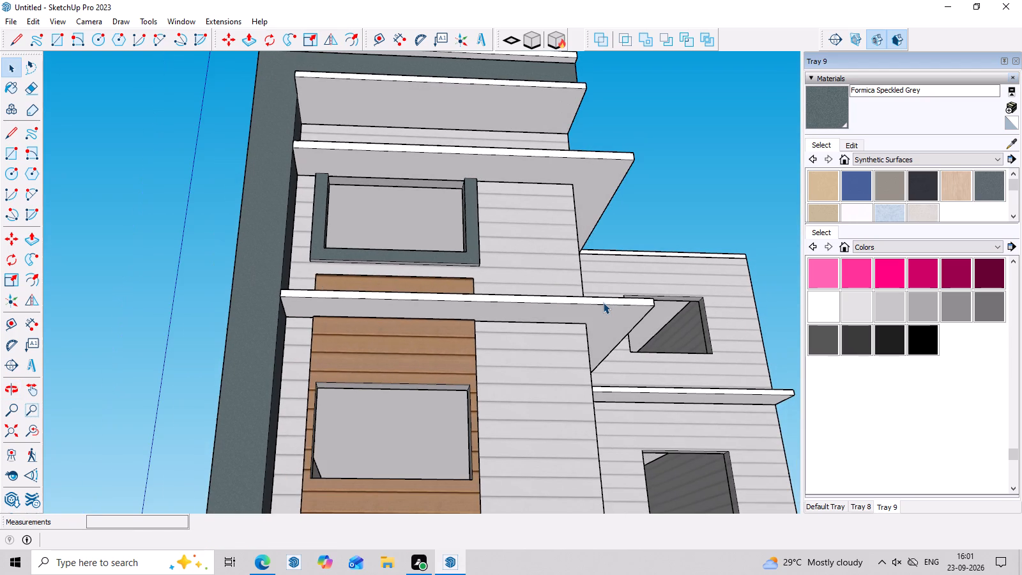
middle_click_drag(603, 302, 604, 348)
Draw a rectangle of about 6' 7" by 4' filling the upper window opening, set back inside the grey frame.
scroll(498, 218, "up", 3)
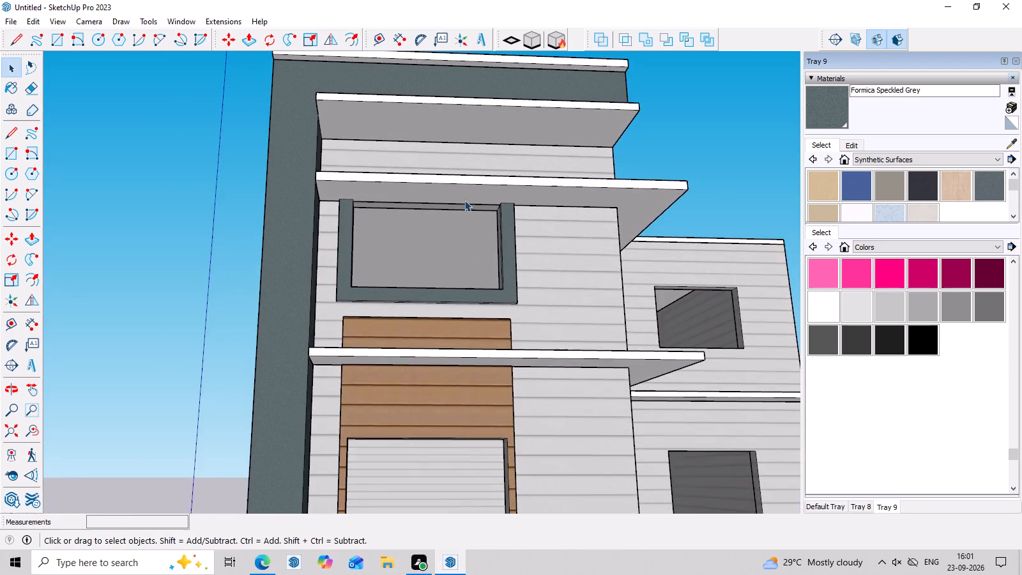
scroll(464, 200, "up", 2)
middle_click_drag(412, 249, 398, 292)
scroll(358, 280, "up", 3)
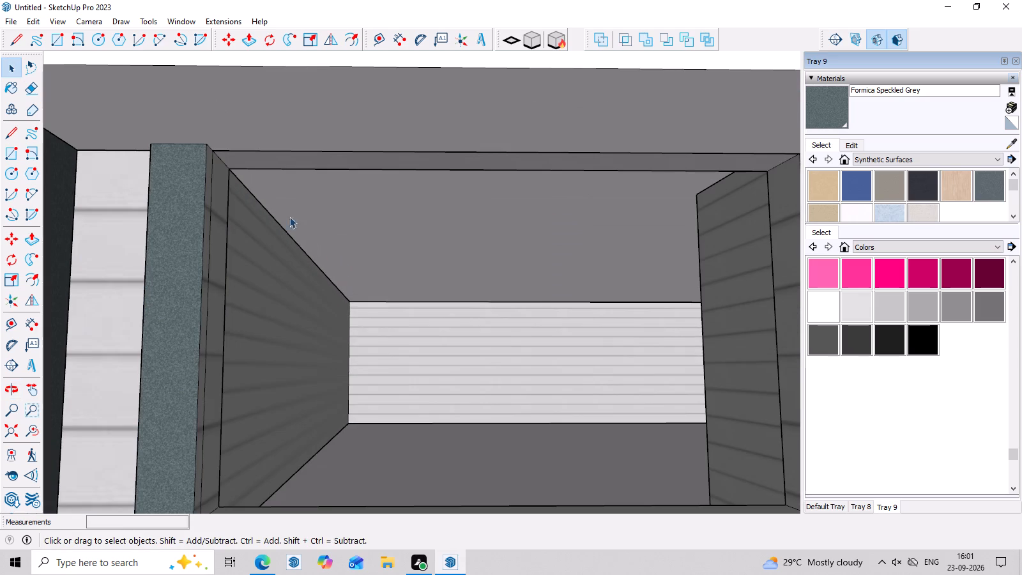
key("r")
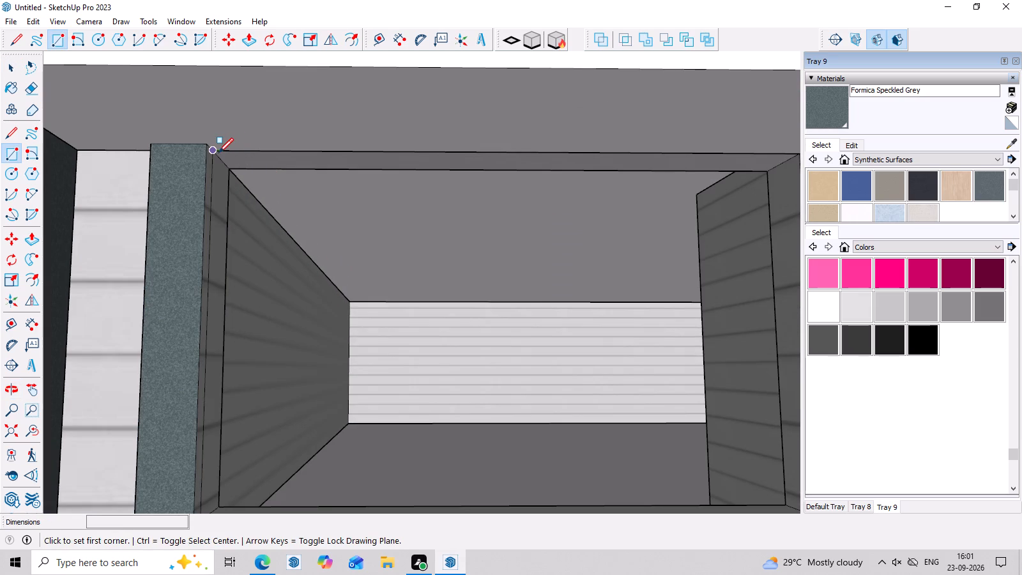
left_click(218, 153)
scroll(362, 291, "down", 3)
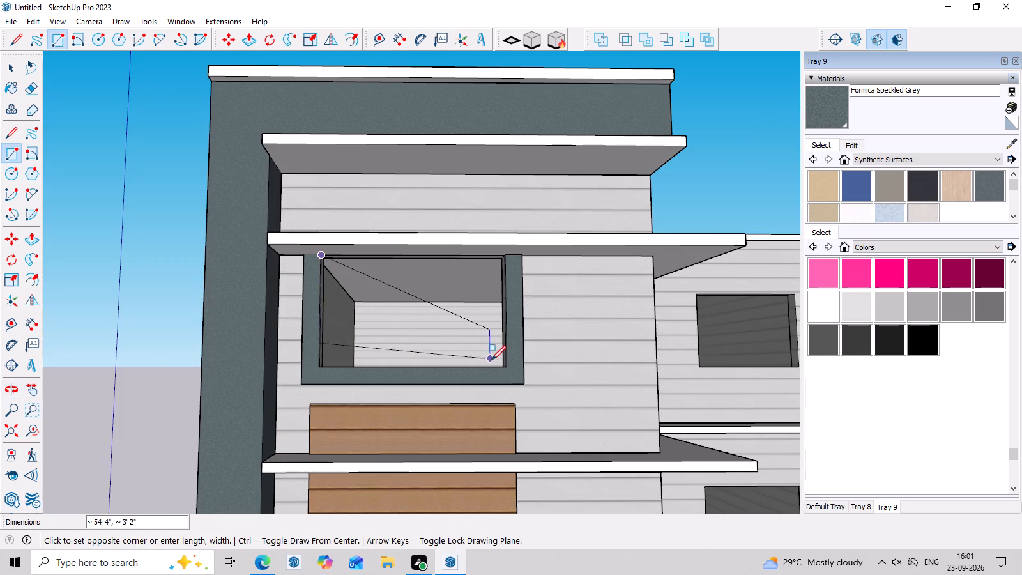
scroll(496, 363, "up", 3)
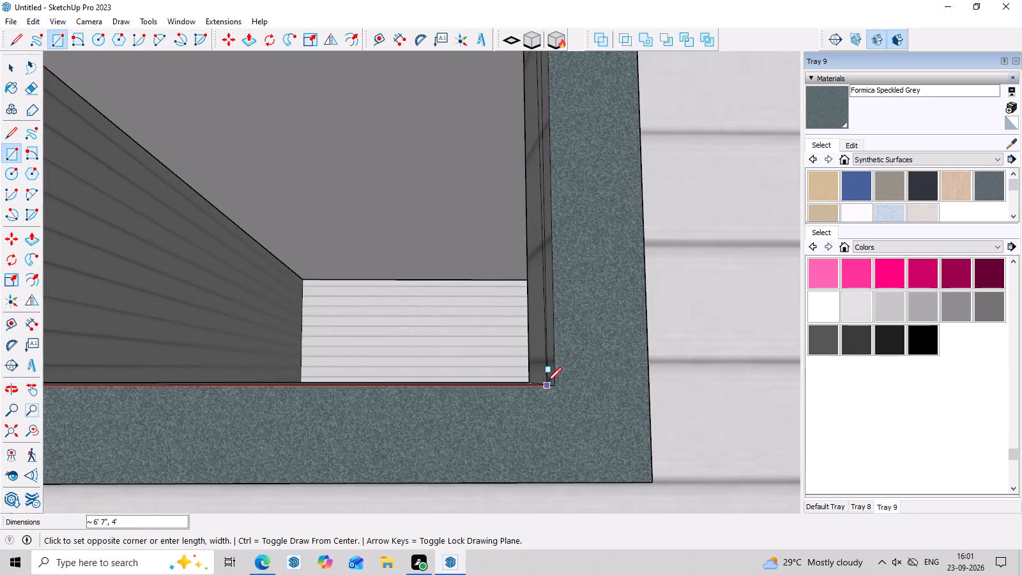
scroll(551, 377, "up", 3)
middle_click_drag(552, 383, 556, 434)
scroll(559, 392, "up", 2)
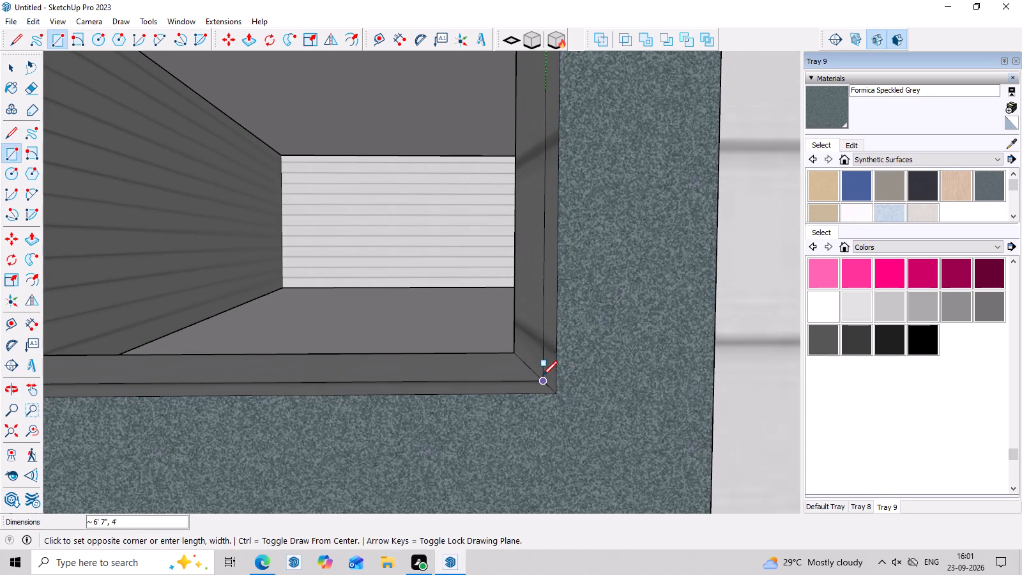
left_click(542, 378)
Divide the upper window's pane in half with a vertical 4' line from the midpoint of its bottom edge to the top.
scroll(542, 378, "down", 13)
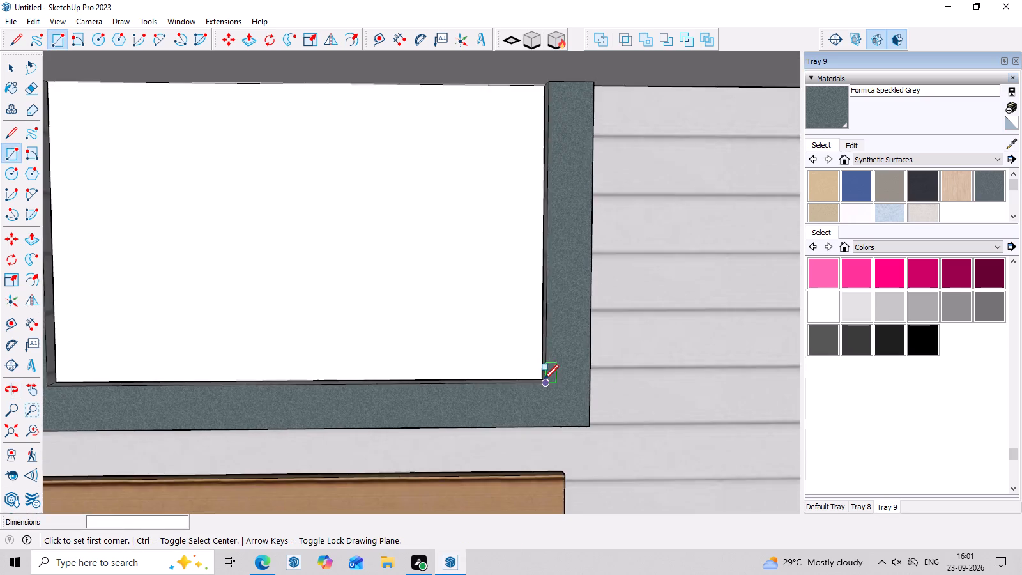
scroll(544, 379, "down", 3)
middle_click_drag(624, 423, 590, 390)
key("l")
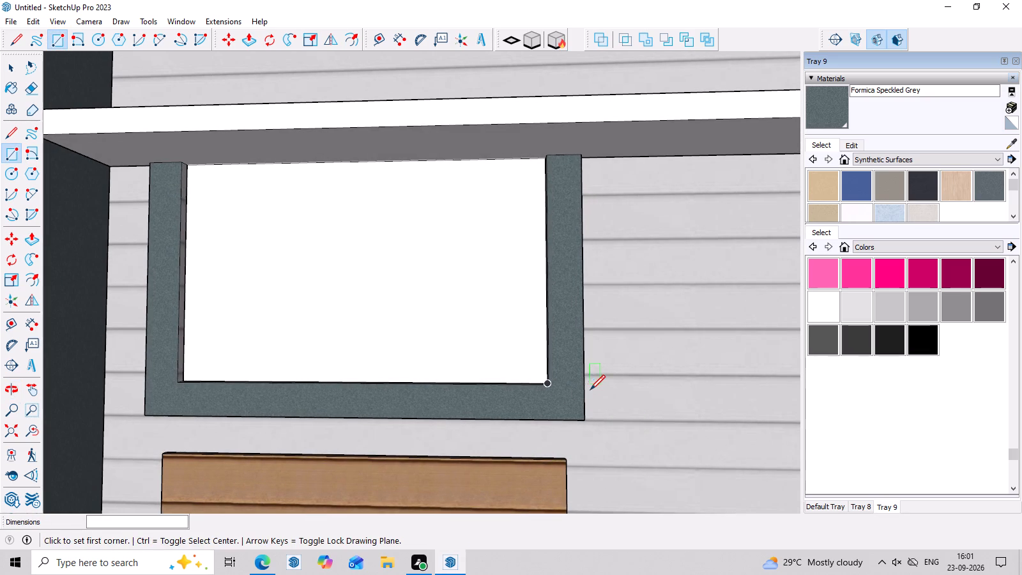
left_click(361, 379)
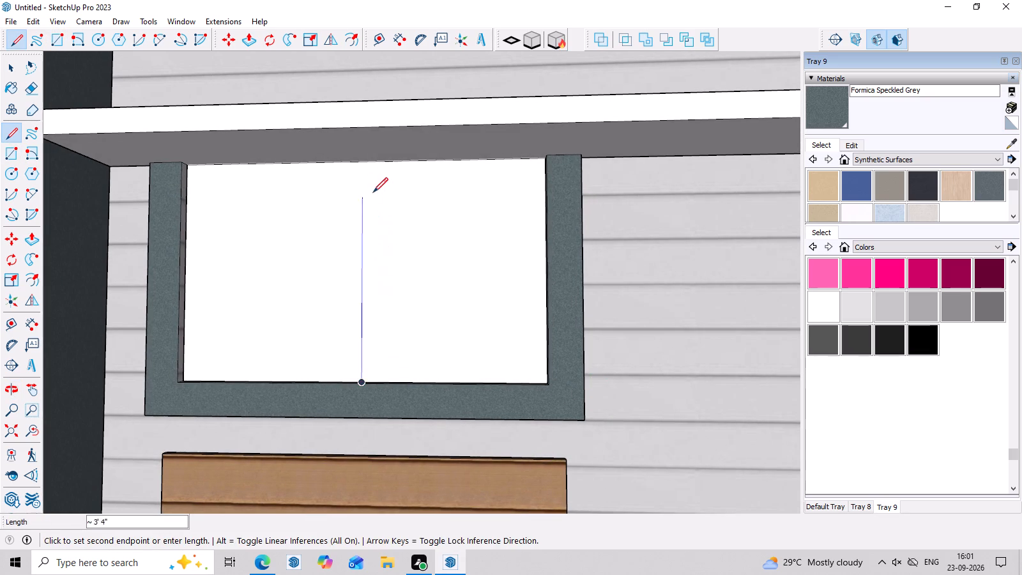
left_click(367, 164)
key("Escape")
key("space")
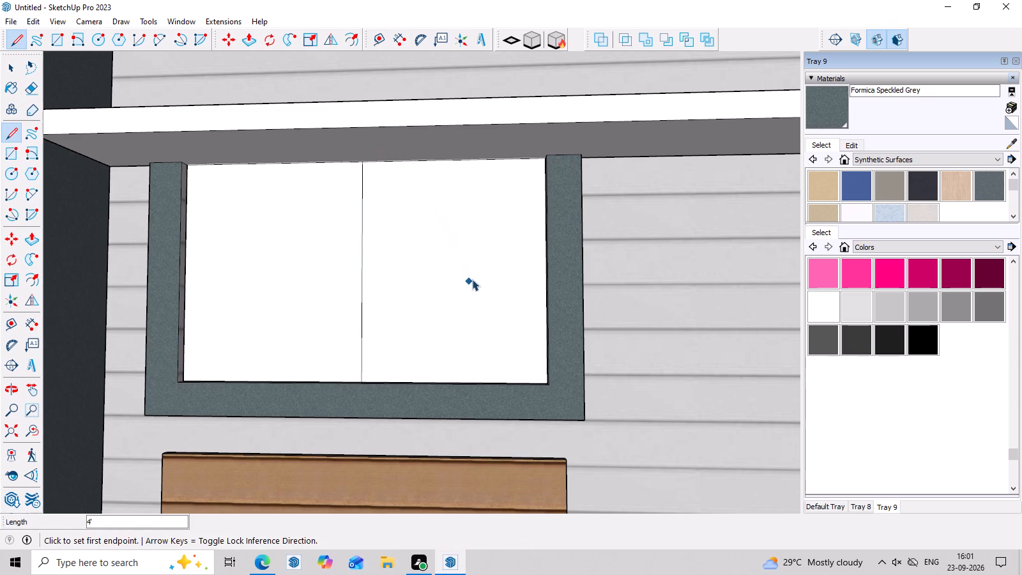
Paint both halves of the upper window pane with Translucent Glass Blue from the Glass and Mirrors collection.
left_click(472, 279)
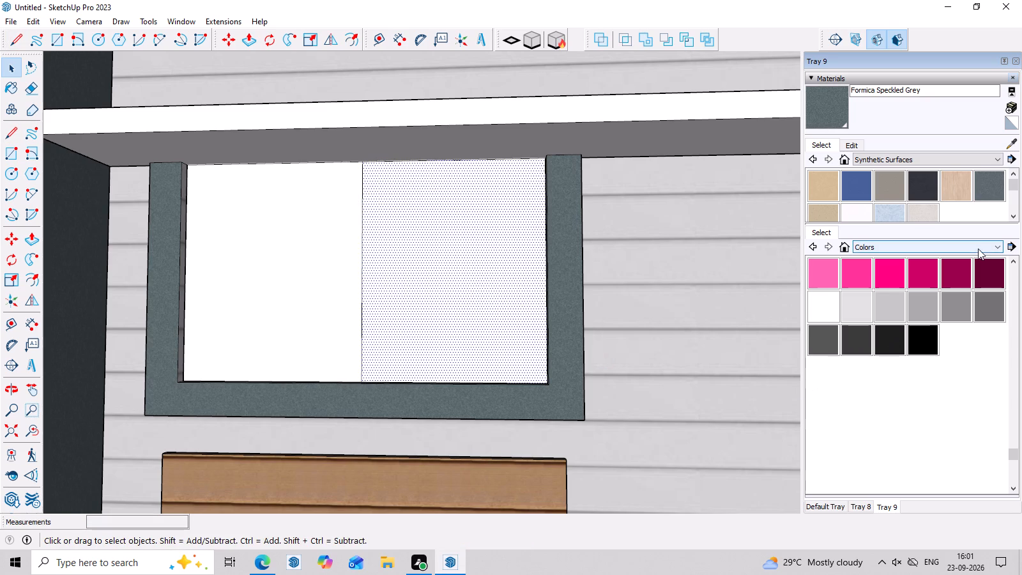
left_click(978, 249)
scroll(899, 342, "up", 3)
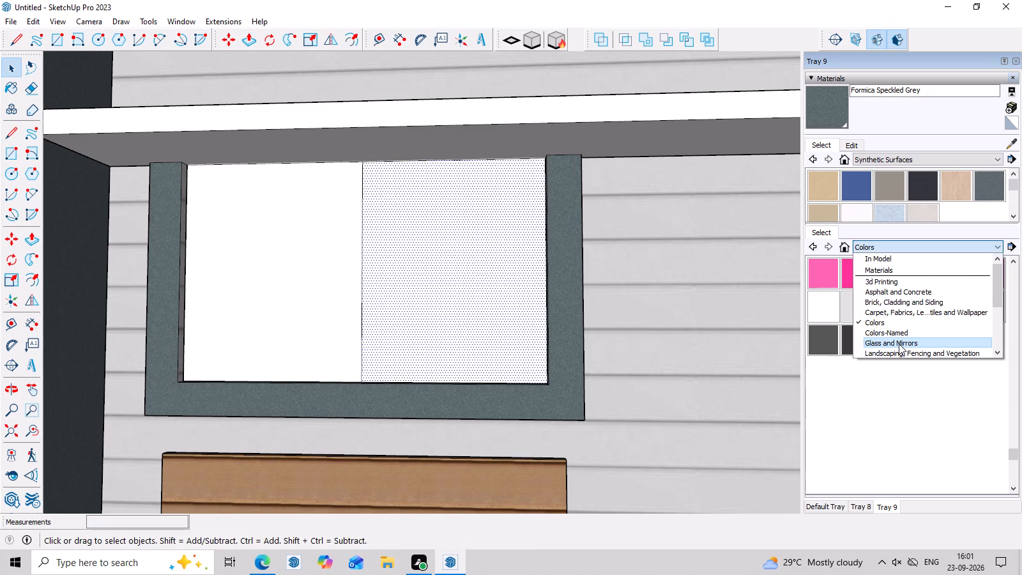
left_click(899, 344)
left_click(922, 276)
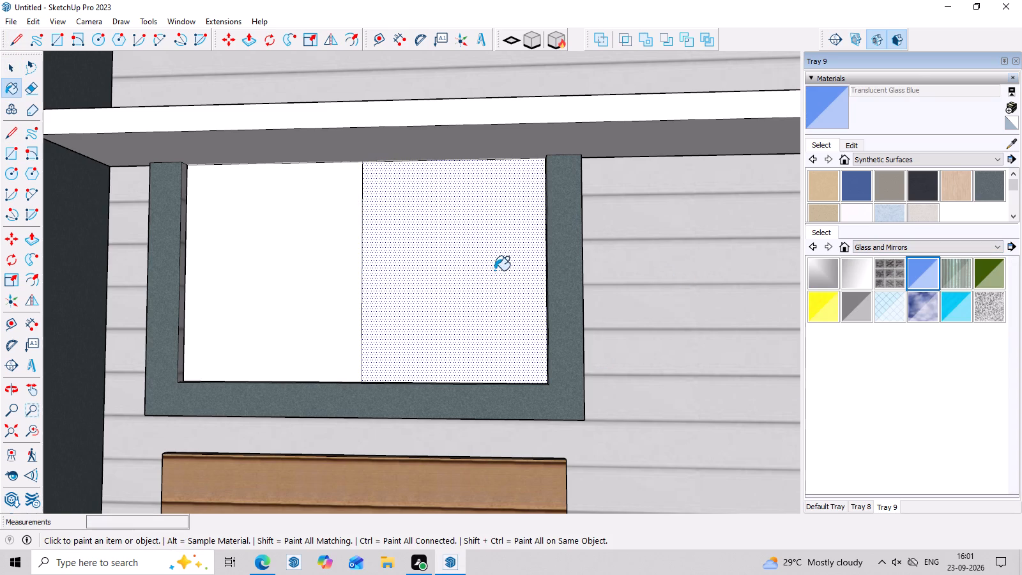
left_click(494, 270)
left_click(327, 284)
scroll(471, 367, "down", 4)
key("space")
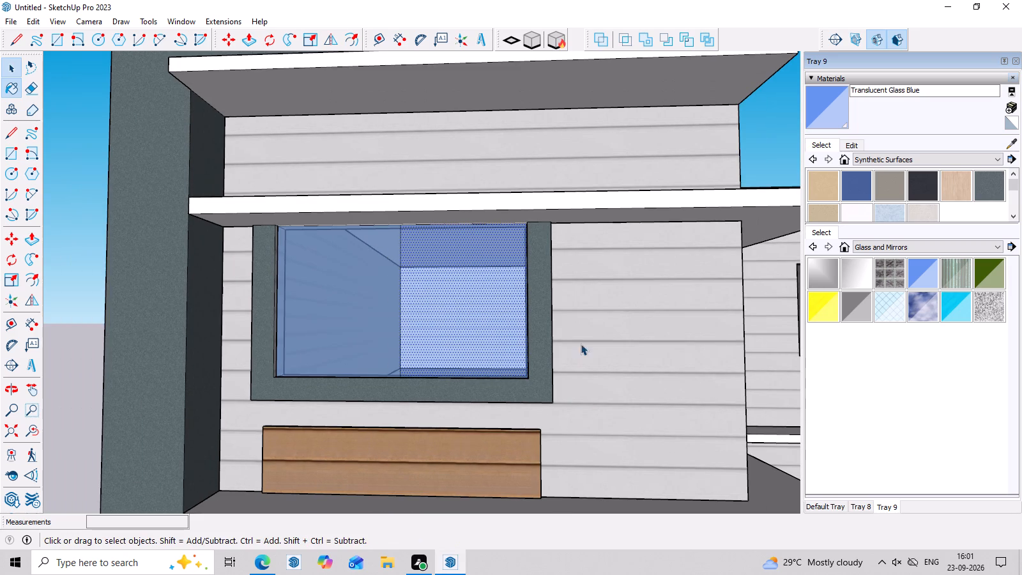
scroll(217, 282, "down", 7)
left_click(105, 228)
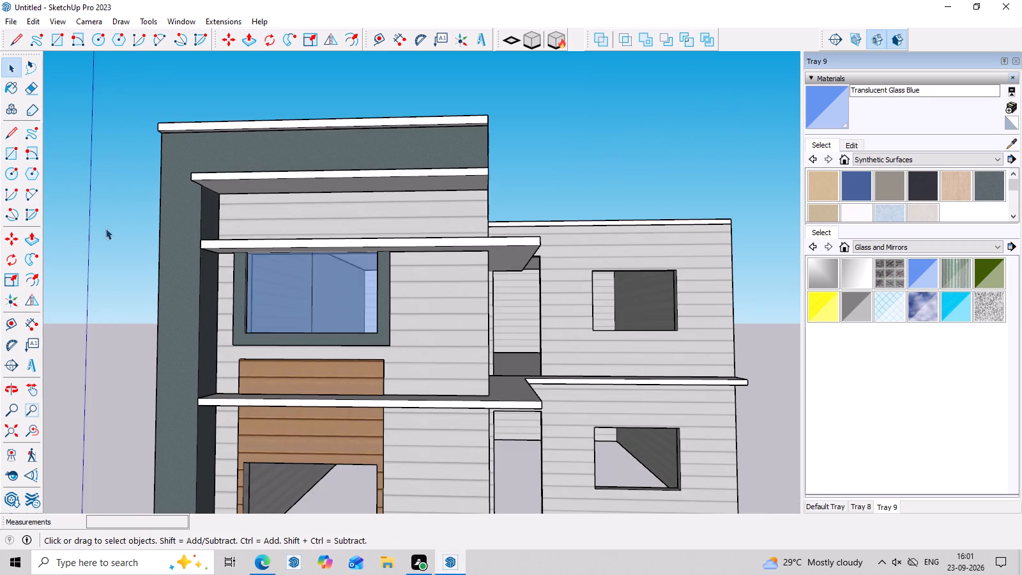
Examine the glazed upper window and the remaining open windows across the whole facade.
scroll(172, 282, "down", 3)
middle_click_drag(338, 373, 435, 395)
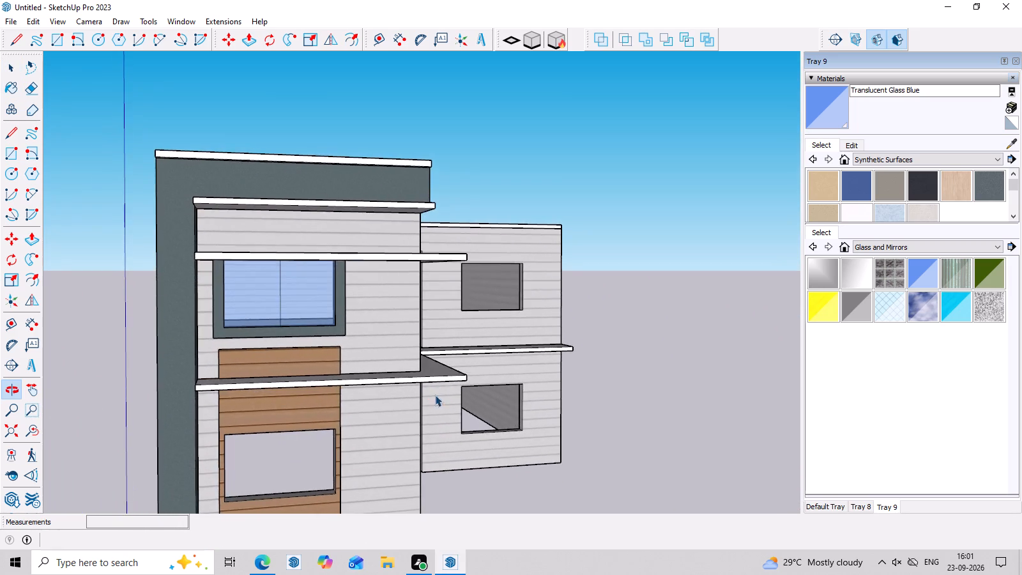
scroll(483, 420, "down", 4)
middle_click_drag(512, 447, 456, 408)
scroll(458, 436, "up", 3)
scroll(473, 452, "down", 2)
middle_click_drag(491, 465, 484, 502)
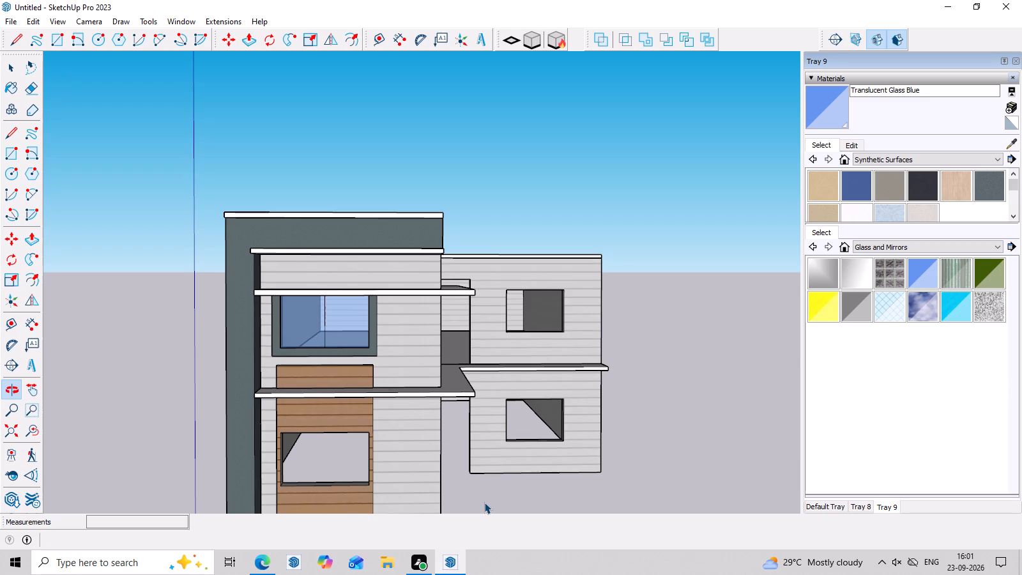
scroll(496, 439, "up", 2)
scroll(496, 438, "down", 2)
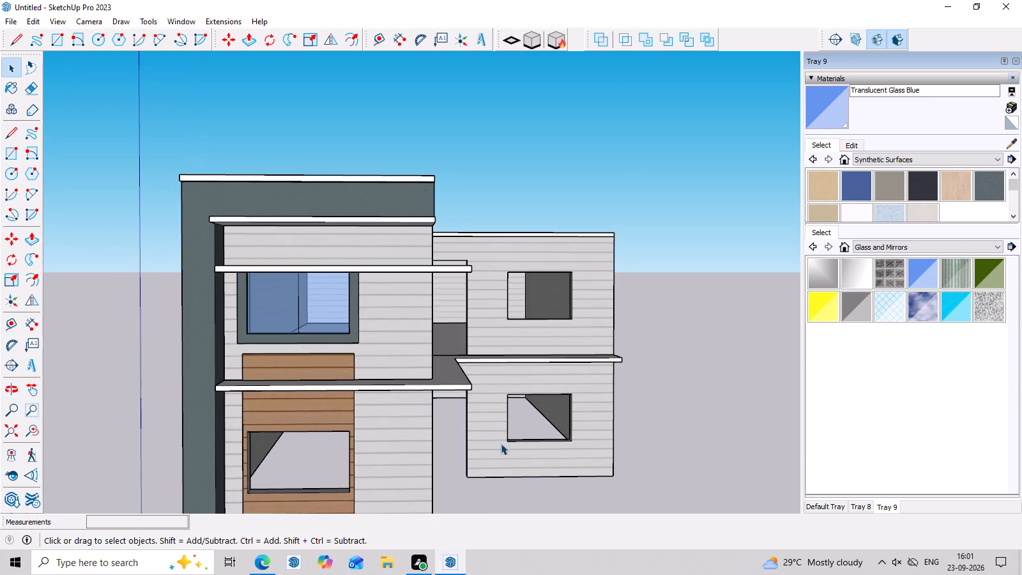
middle_click_drag(501, 445, 504, 370)
middle_click_drag(504, 370, 501, 397)
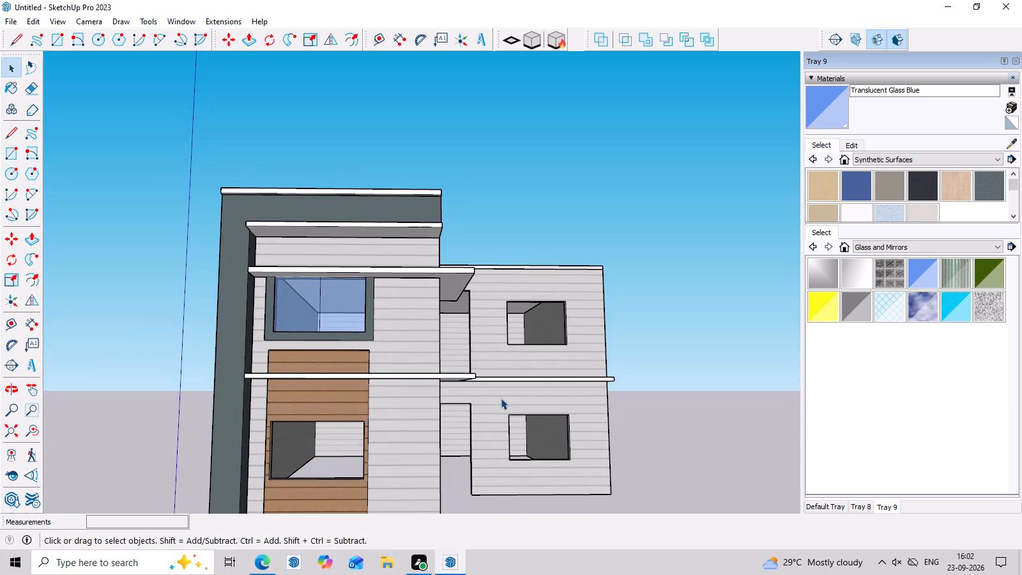
scroll(323, 416, "down", 2)
middle_click_drag(369, 429, 371, 424)
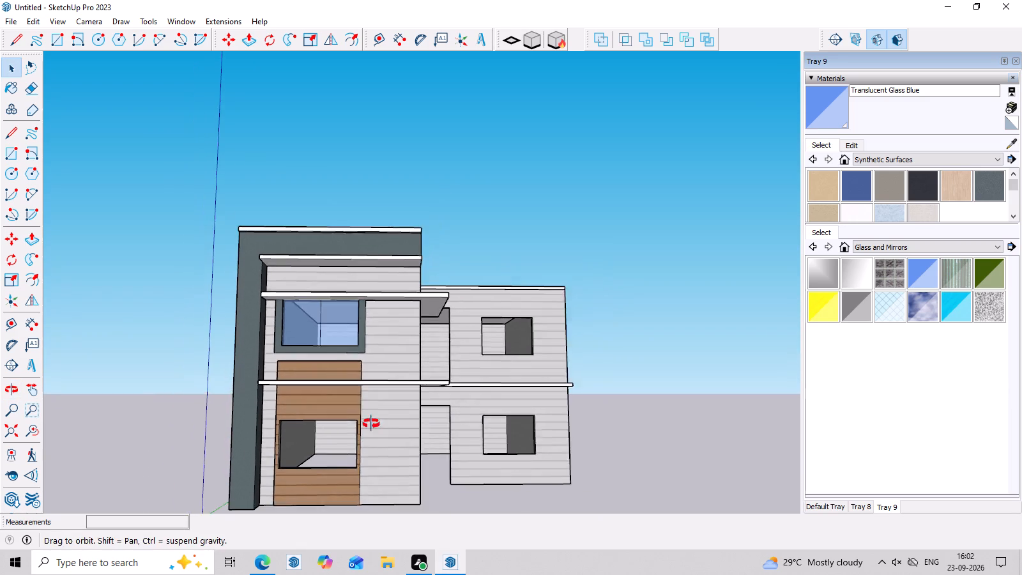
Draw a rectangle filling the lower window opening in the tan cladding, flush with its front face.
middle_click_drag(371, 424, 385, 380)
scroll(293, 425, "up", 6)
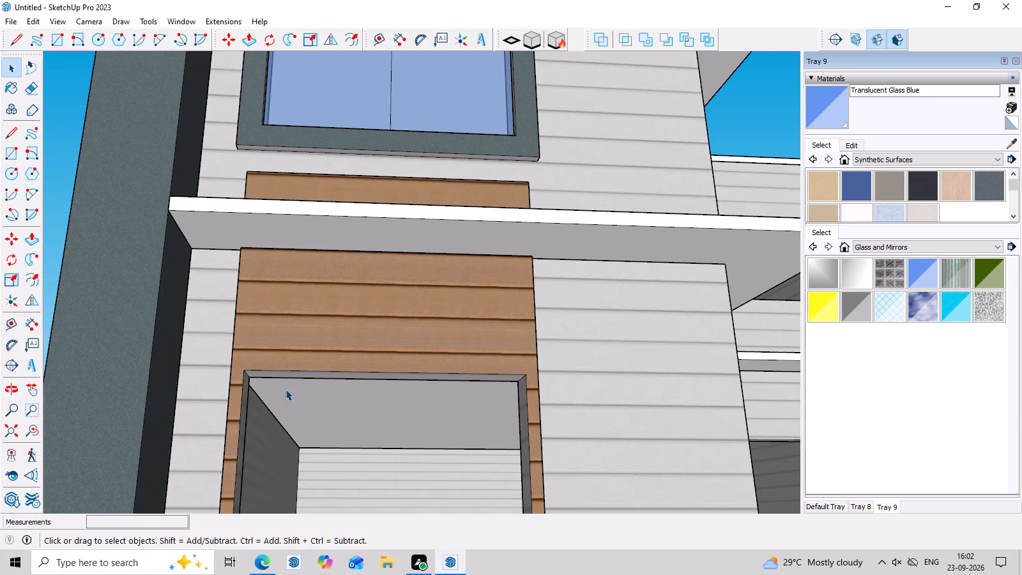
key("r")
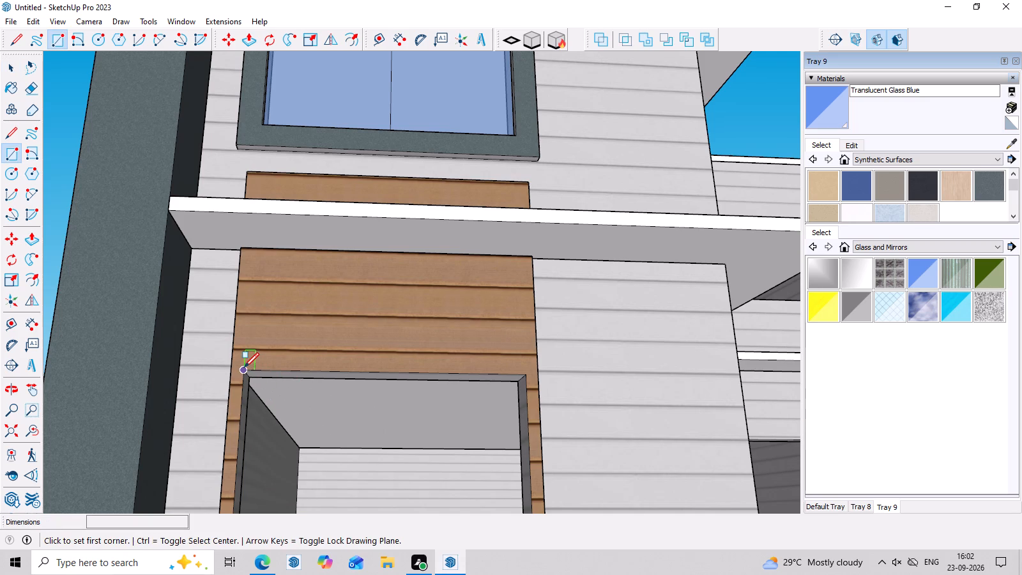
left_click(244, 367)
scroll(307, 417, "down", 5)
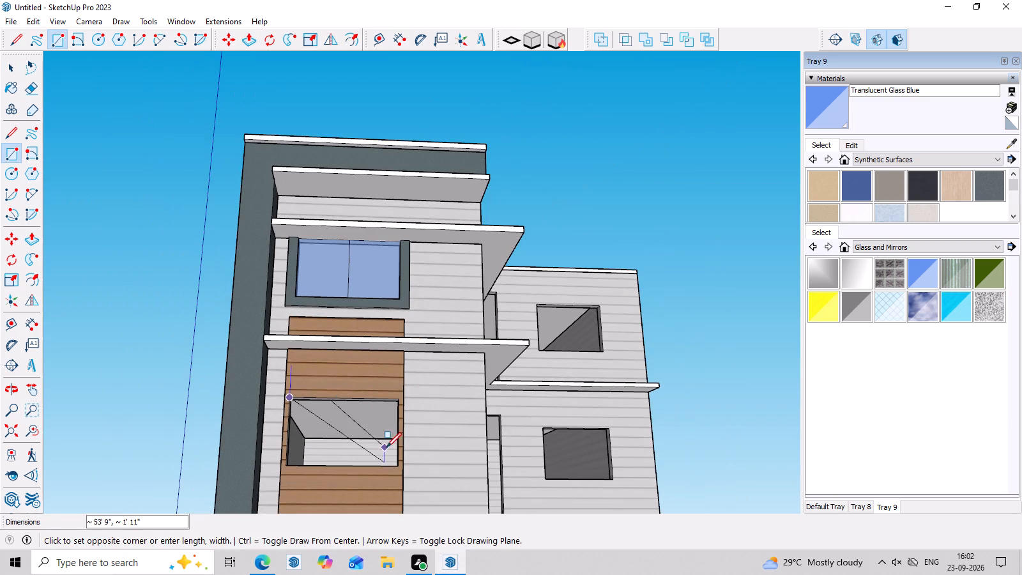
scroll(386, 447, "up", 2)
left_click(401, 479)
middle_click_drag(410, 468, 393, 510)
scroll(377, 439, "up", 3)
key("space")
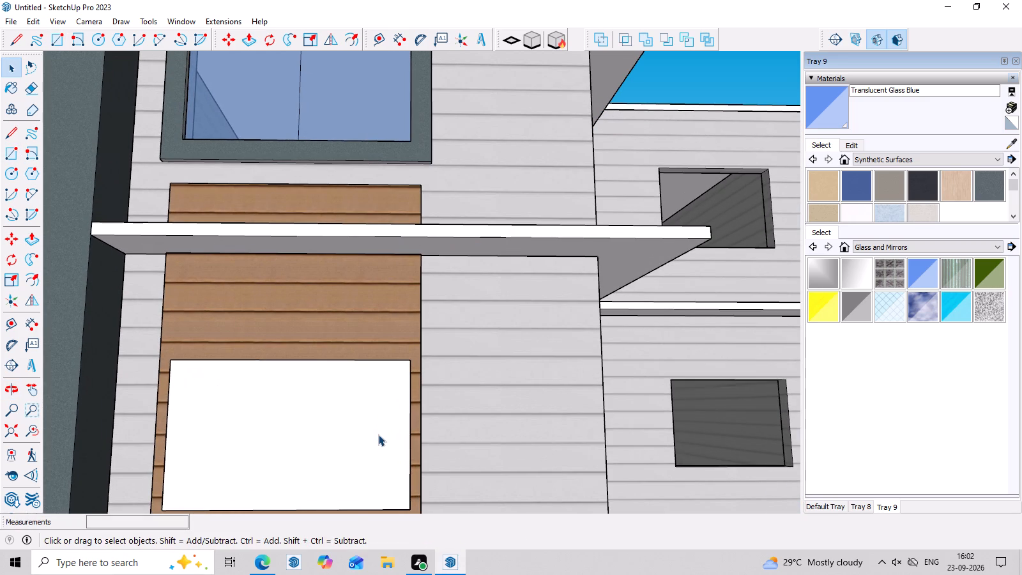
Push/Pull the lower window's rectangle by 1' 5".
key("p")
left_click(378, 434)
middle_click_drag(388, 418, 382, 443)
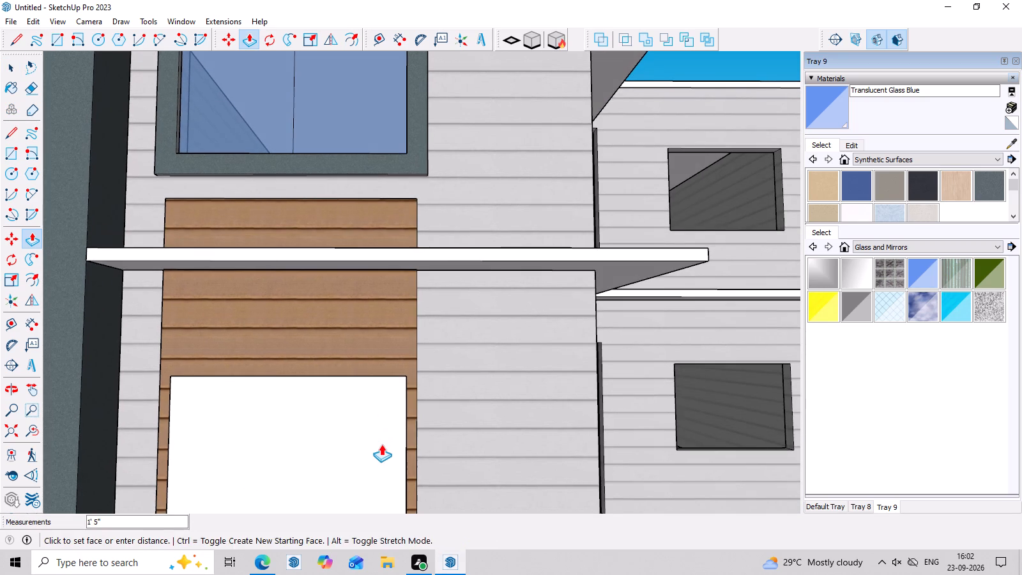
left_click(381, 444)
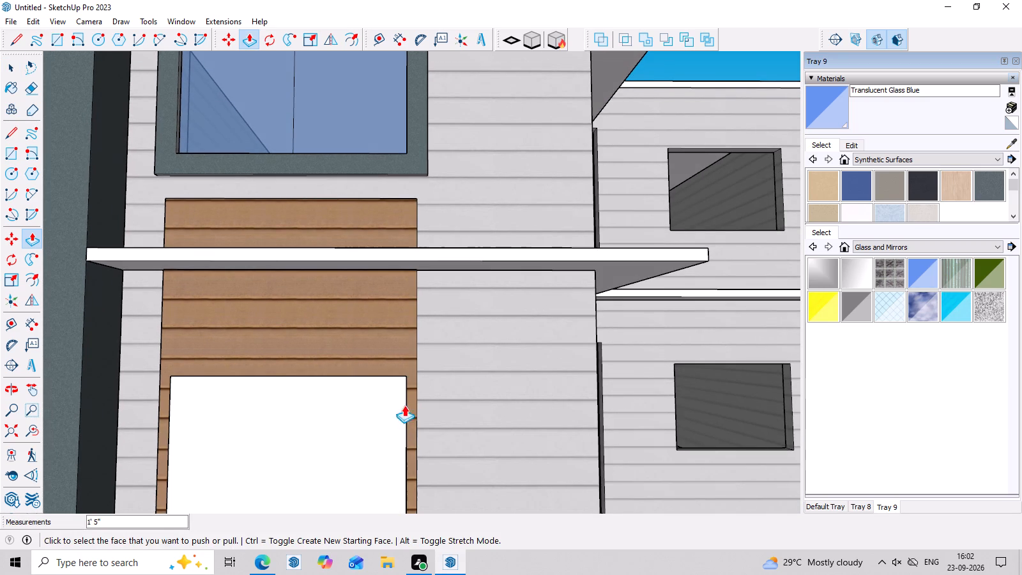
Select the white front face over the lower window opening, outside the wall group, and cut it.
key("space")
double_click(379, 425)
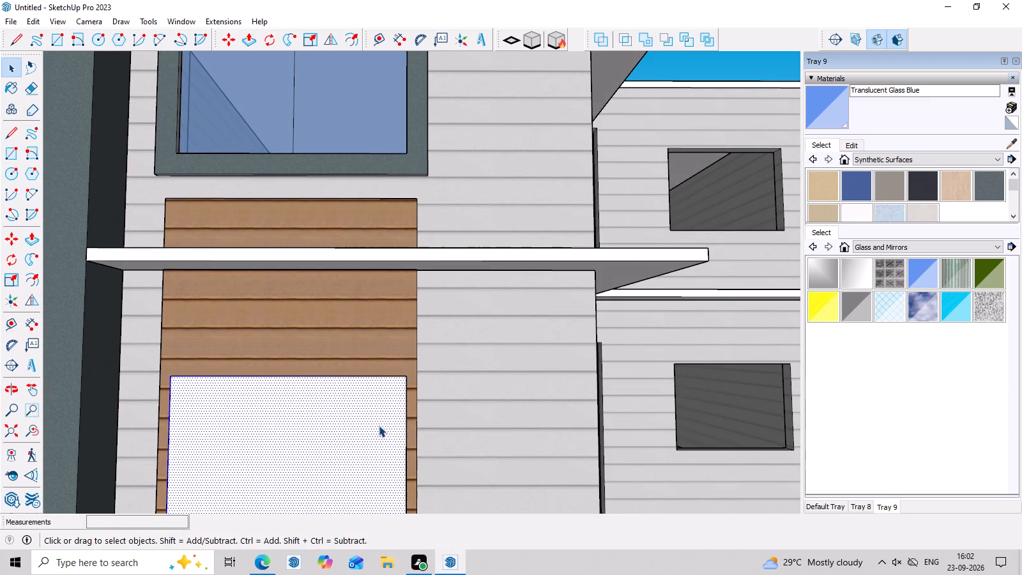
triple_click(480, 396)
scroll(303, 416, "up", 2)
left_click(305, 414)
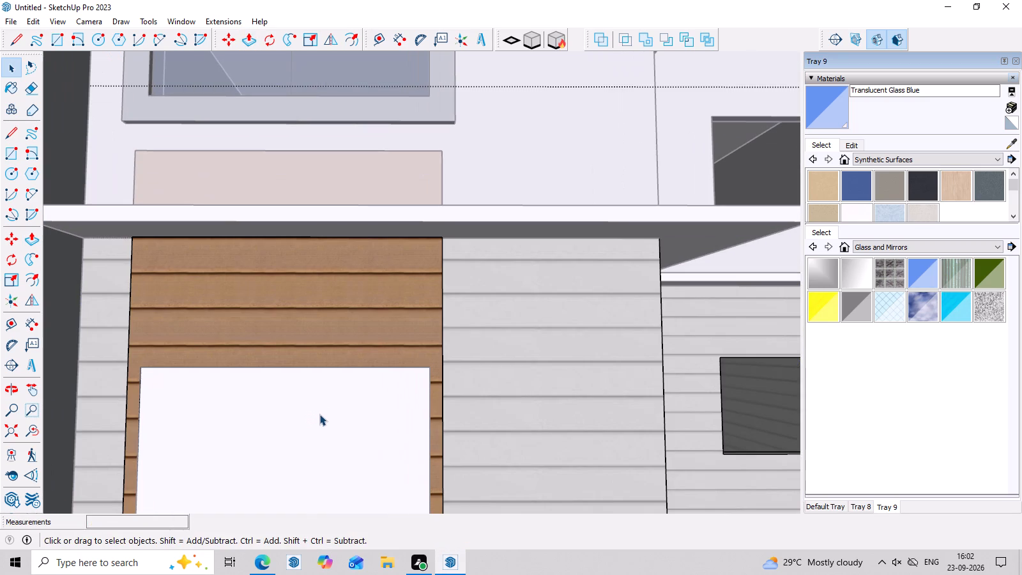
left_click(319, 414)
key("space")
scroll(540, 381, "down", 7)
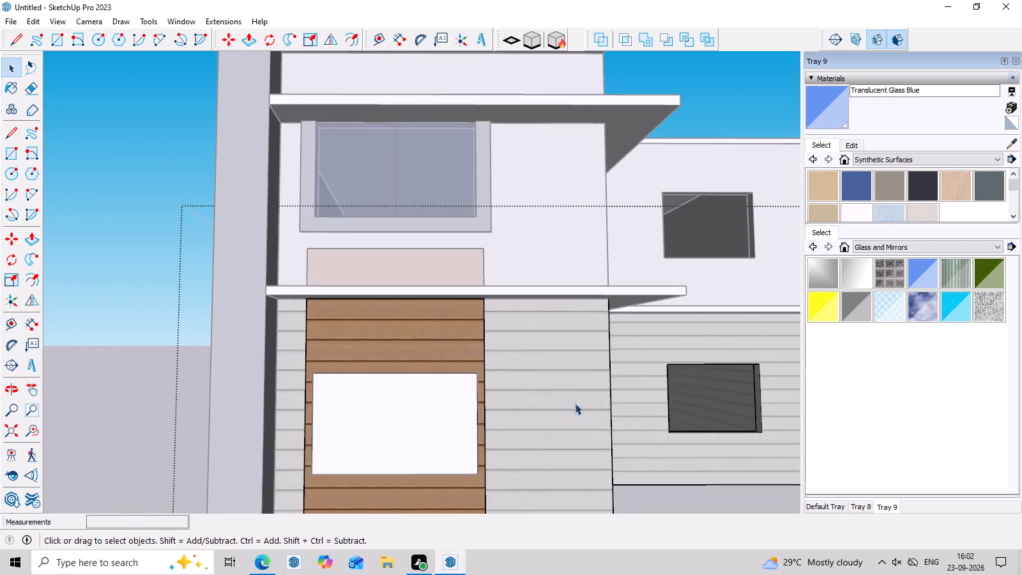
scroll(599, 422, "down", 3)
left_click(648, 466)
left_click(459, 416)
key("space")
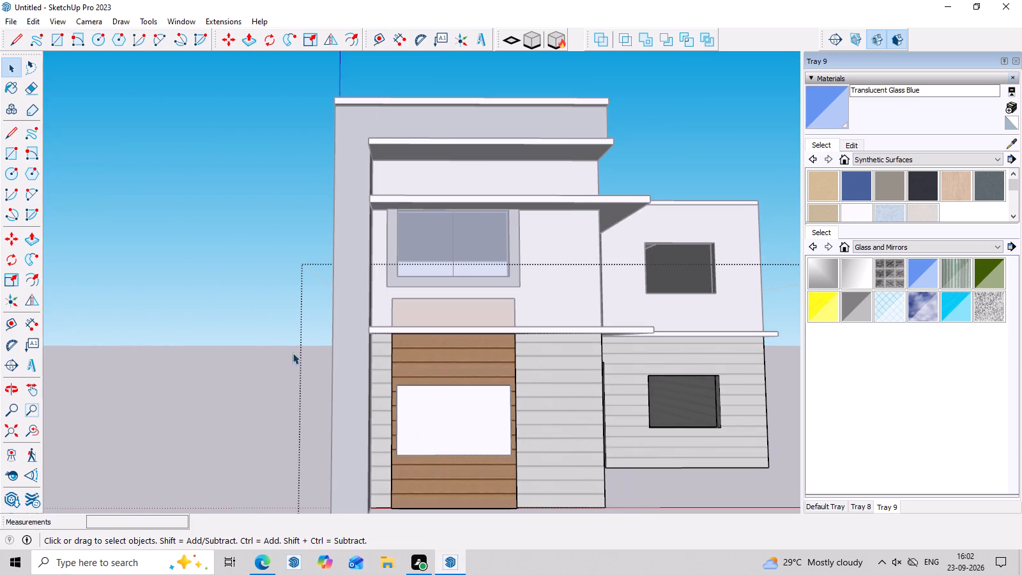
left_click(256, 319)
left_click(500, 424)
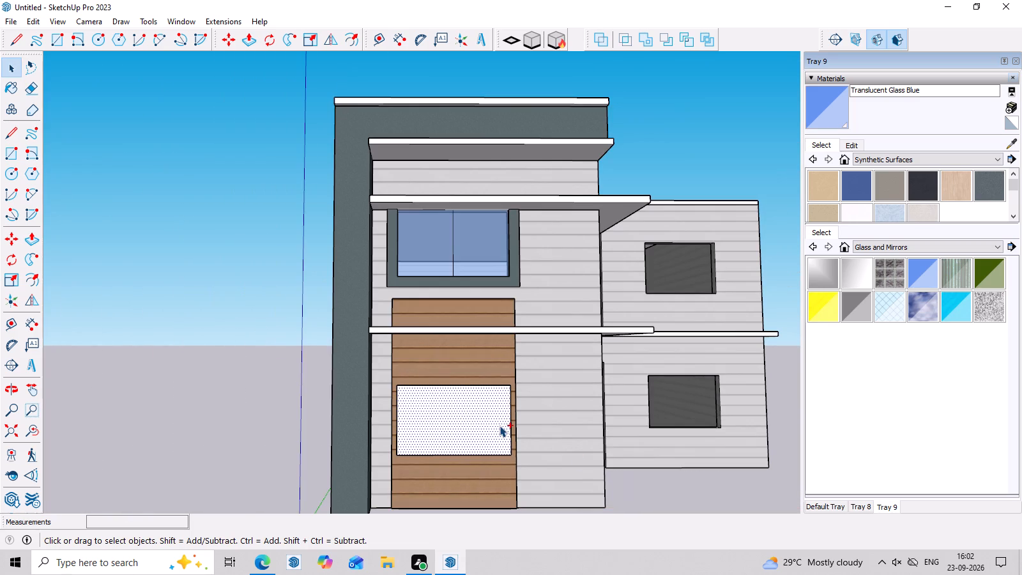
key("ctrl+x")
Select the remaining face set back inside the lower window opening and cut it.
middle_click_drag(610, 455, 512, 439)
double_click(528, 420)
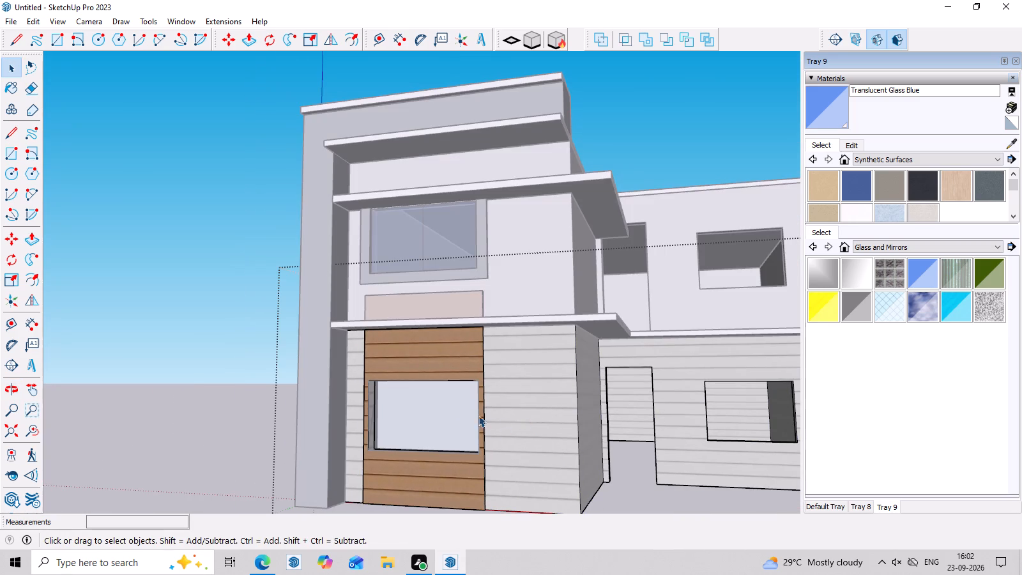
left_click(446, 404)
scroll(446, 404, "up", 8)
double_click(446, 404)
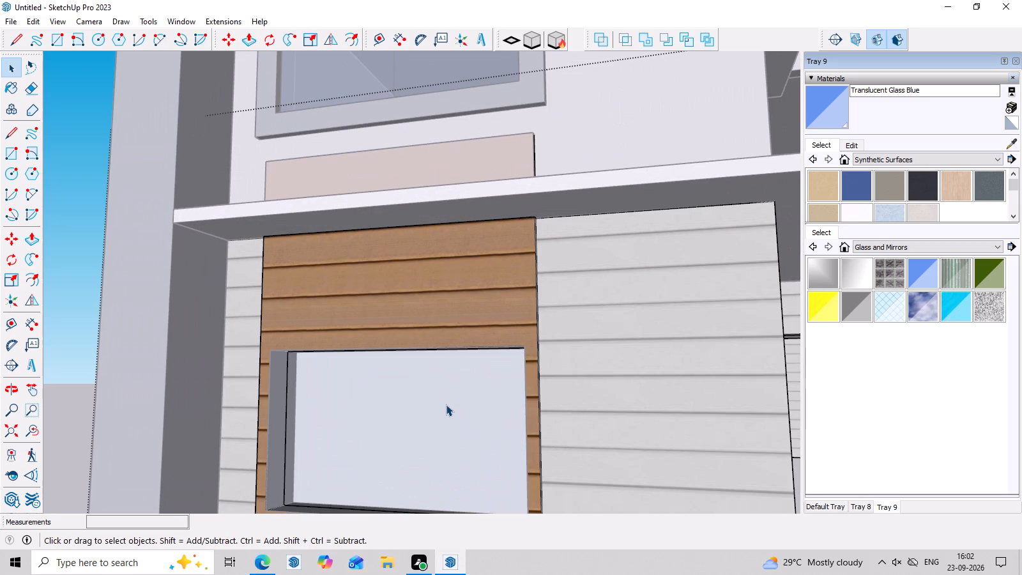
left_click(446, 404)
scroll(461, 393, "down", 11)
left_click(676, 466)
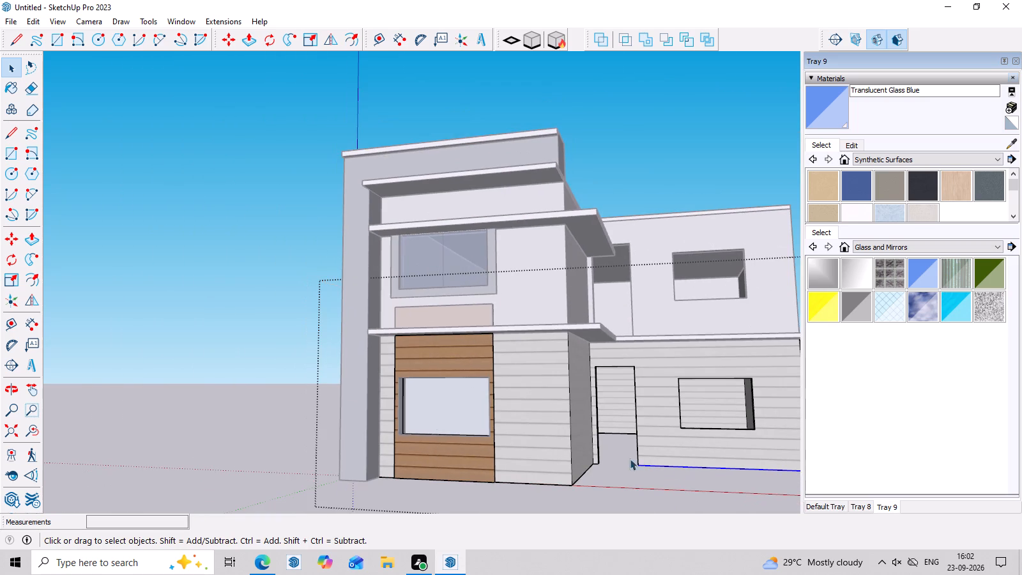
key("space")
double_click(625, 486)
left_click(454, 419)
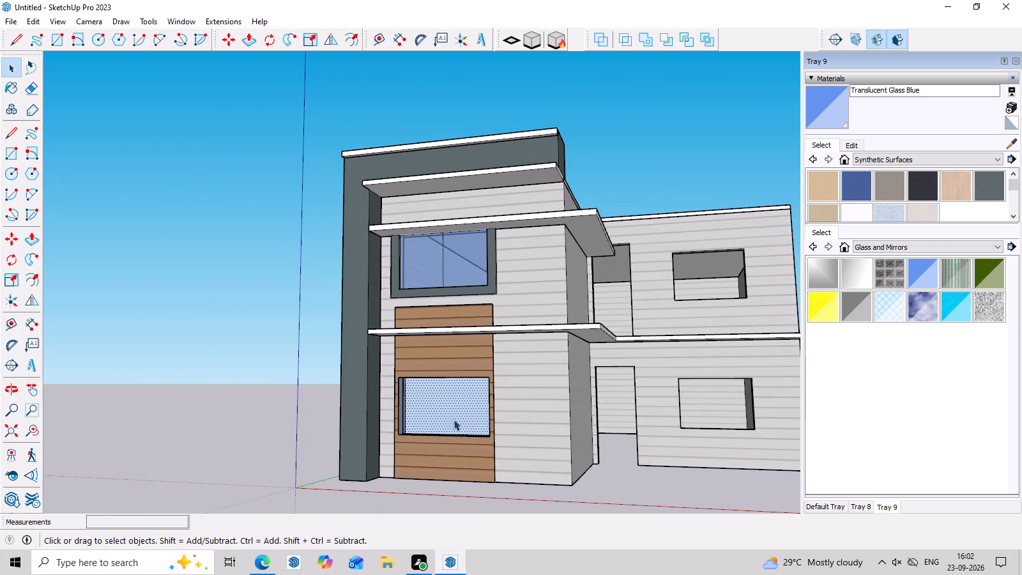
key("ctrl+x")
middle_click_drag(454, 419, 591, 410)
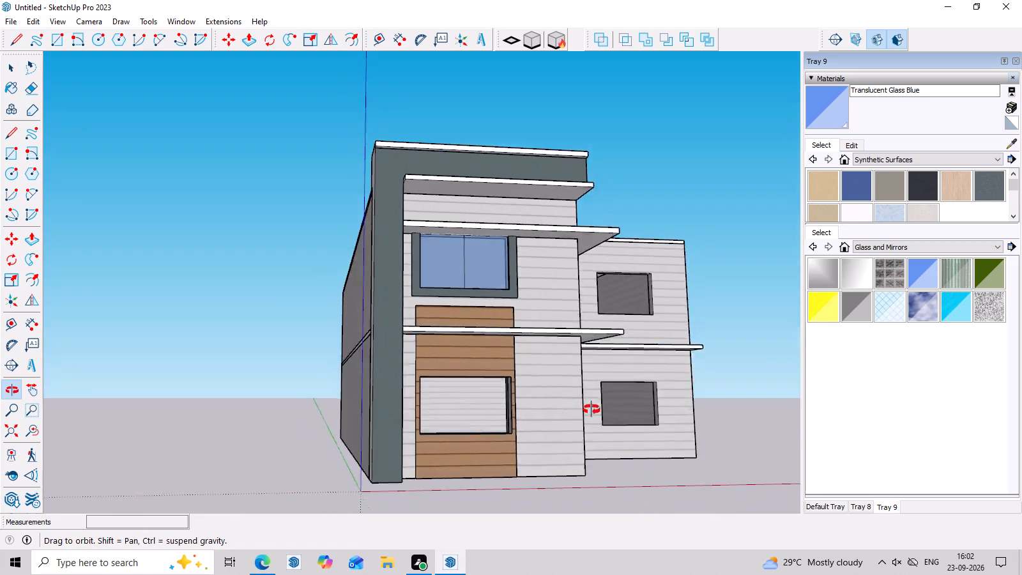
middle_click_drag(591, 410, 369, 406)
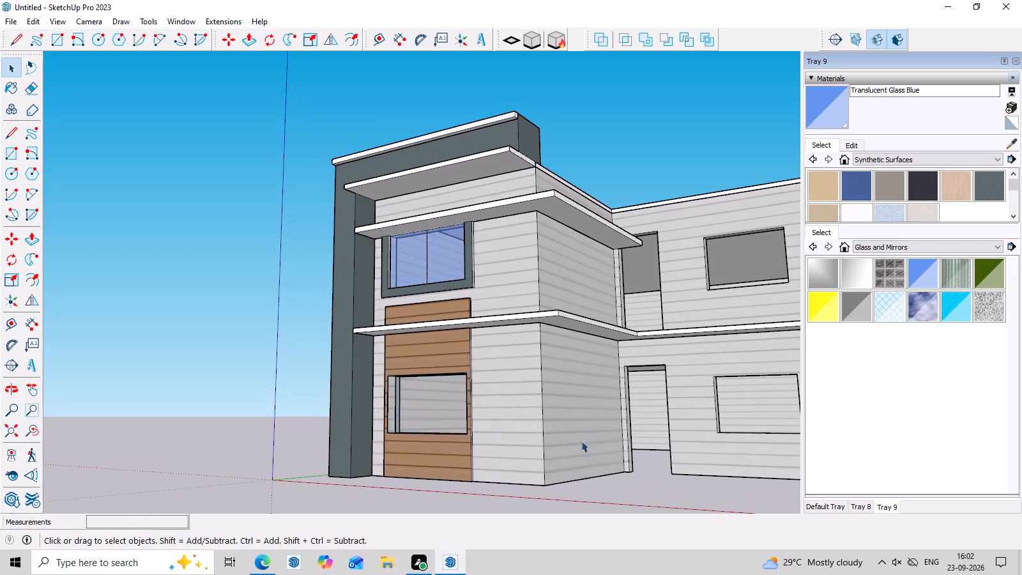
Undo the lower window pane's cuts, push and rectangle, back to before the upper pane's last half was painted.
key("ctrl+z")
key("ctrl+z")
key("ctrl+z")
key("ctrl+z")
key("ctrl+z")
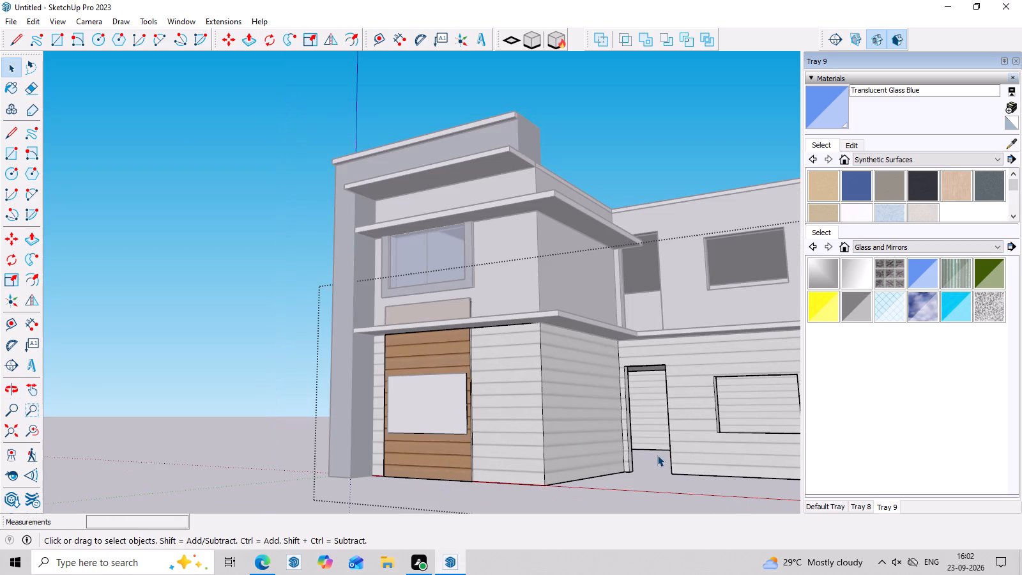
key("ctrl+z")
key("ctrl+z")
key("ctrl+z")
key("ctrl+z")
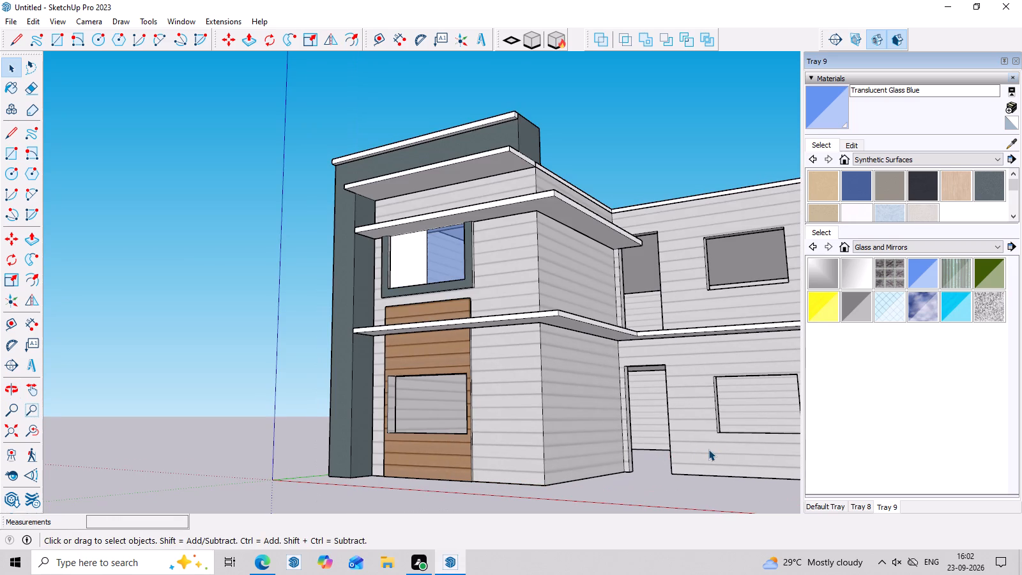
Paint the unglazed half of the upper window pane with Translucent Glass Blue.
left_click(919, 270)
left_click(413, 255)
Examine the lower window opening, its inner reveal edges and corners, from above, below and the front.
middle_click_drag(636, 437, 703, 471)
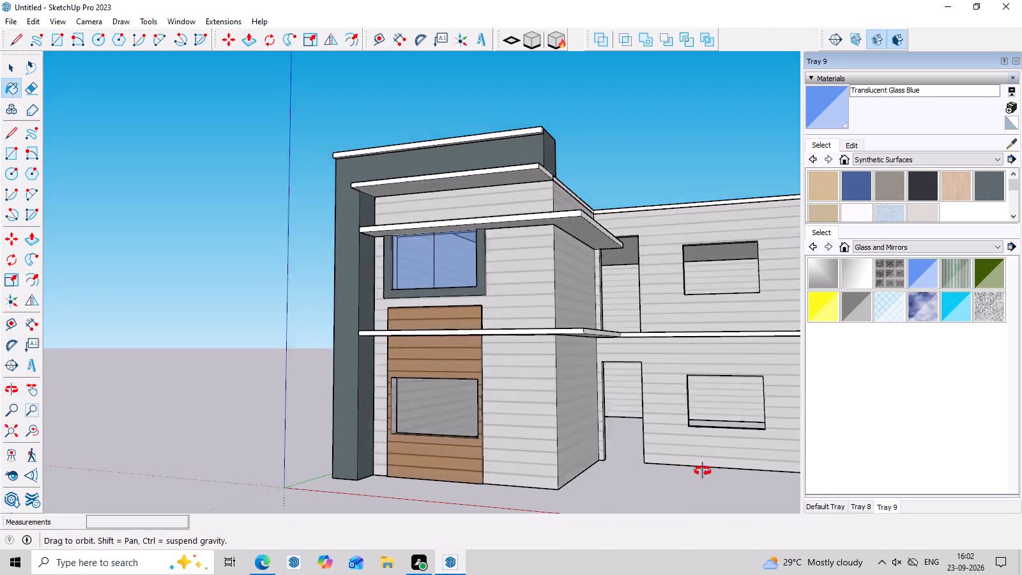
middle_click_drag(703, 471, 727, 486)
scroll(713, 478, "up", 5)
middle_click_drag(658, 430, 718, 402)
key("space")
scroll(278, 309, "up", 4)
middle_click_drag(335, 337, 340, 298)
scroll(379, 292, "down", 3)
middle_click_drag(445, 297, 452, 487)
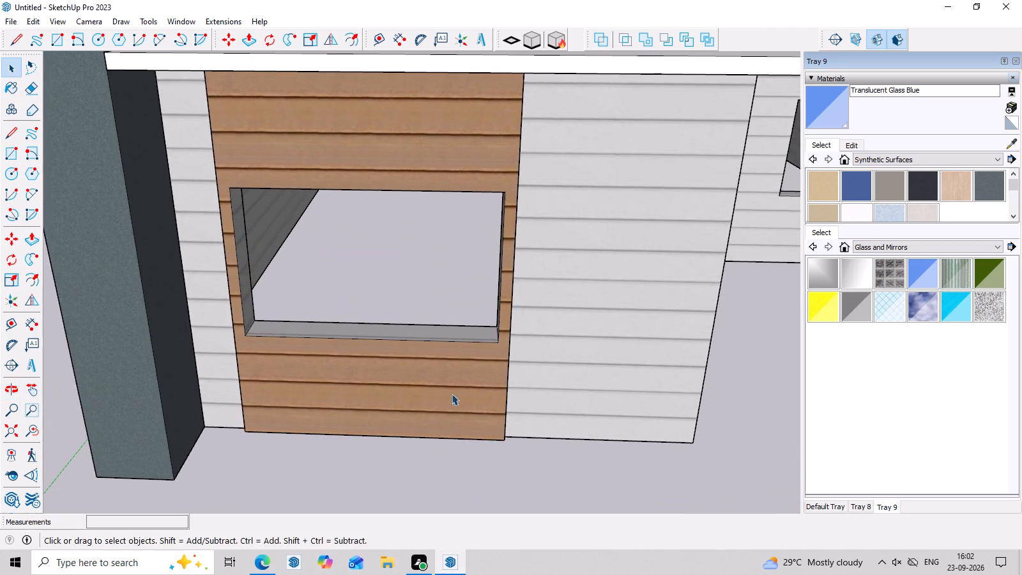
scroll(393, 304, "up", 3)
middle_click_drag(460, 429, 471, 384)
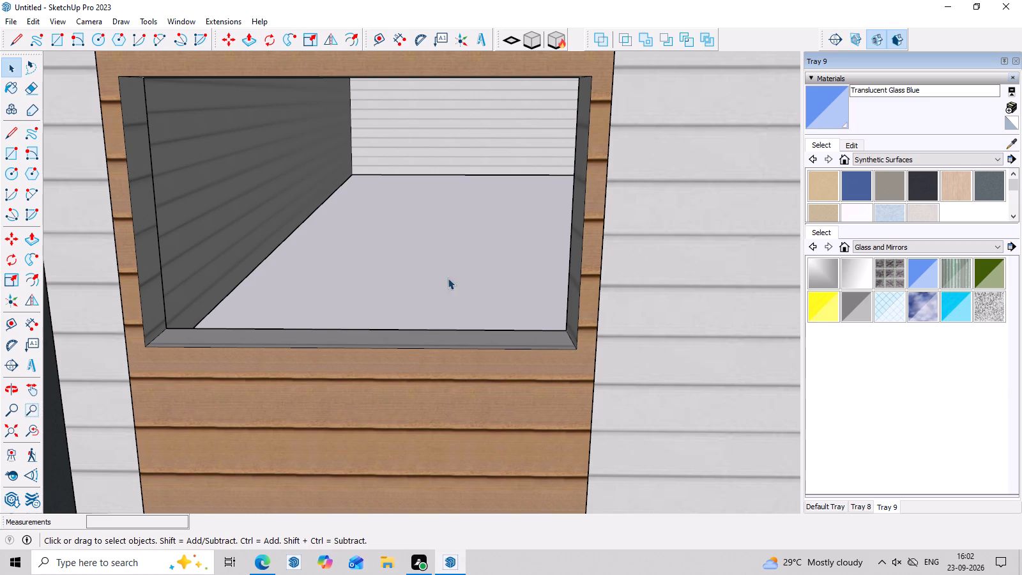
scroll(469, 251, "down", 4)
middle_click_drag(466, 343, 485, 215)
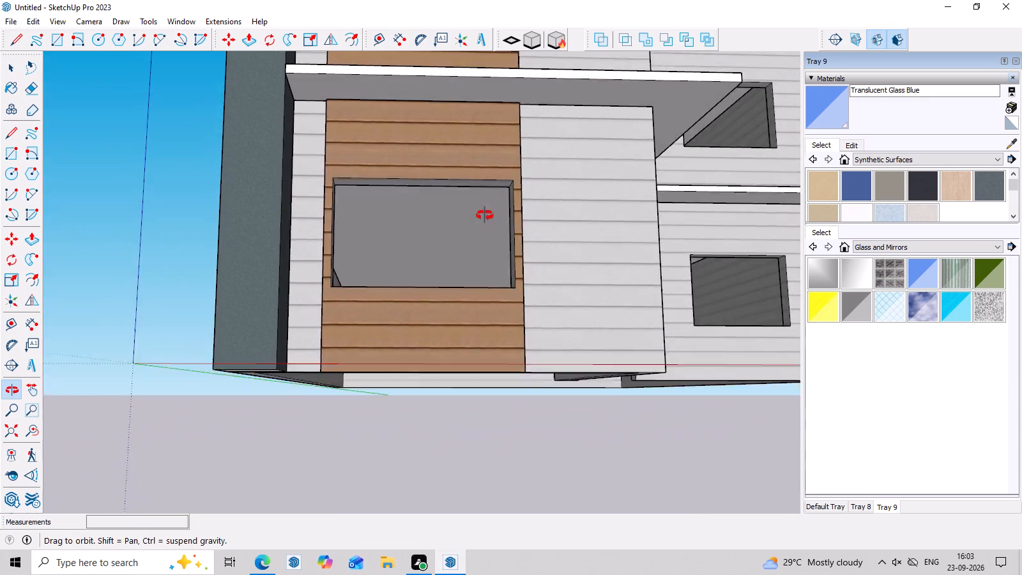
middle_click_drag(485, 215, 488, 193)
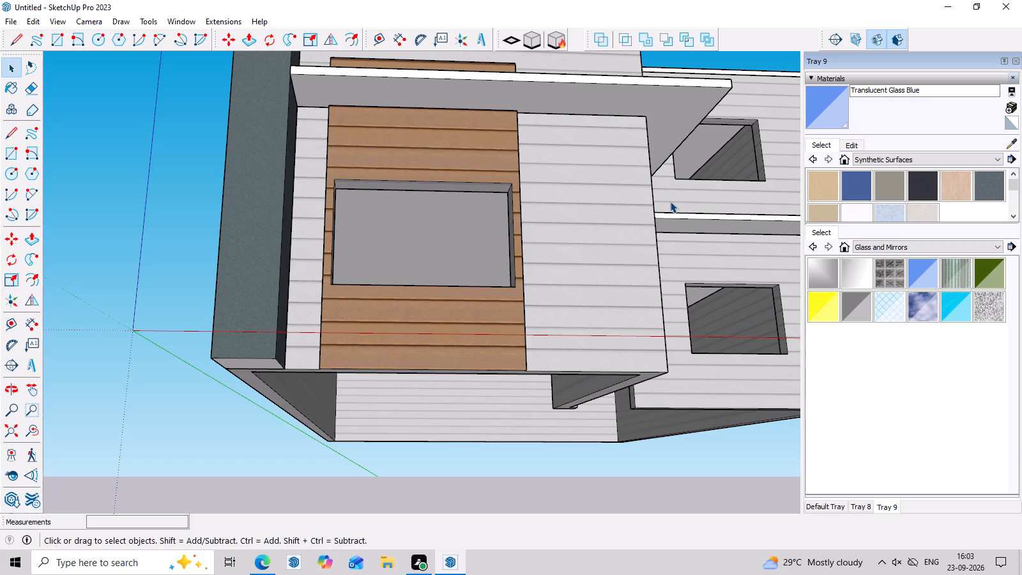
middle_click_drag(481, 452, 486, 466)
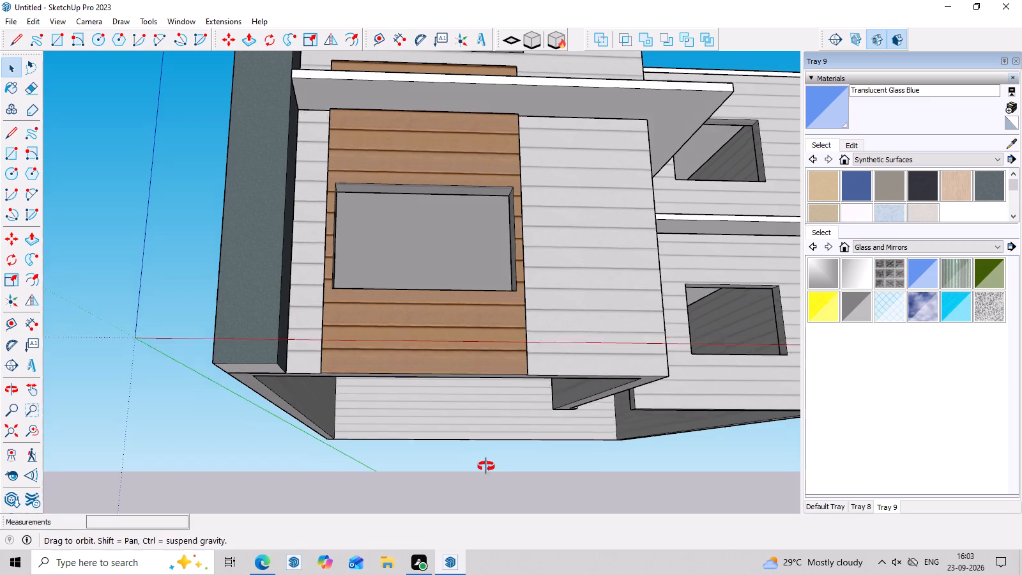
middle_click_drag(486, 466, 487, 520)
scroll(585, 275, "up", 3)
scroll(579, 338, "up", 1)
middle_click_drag(579, 338, 496, 326)
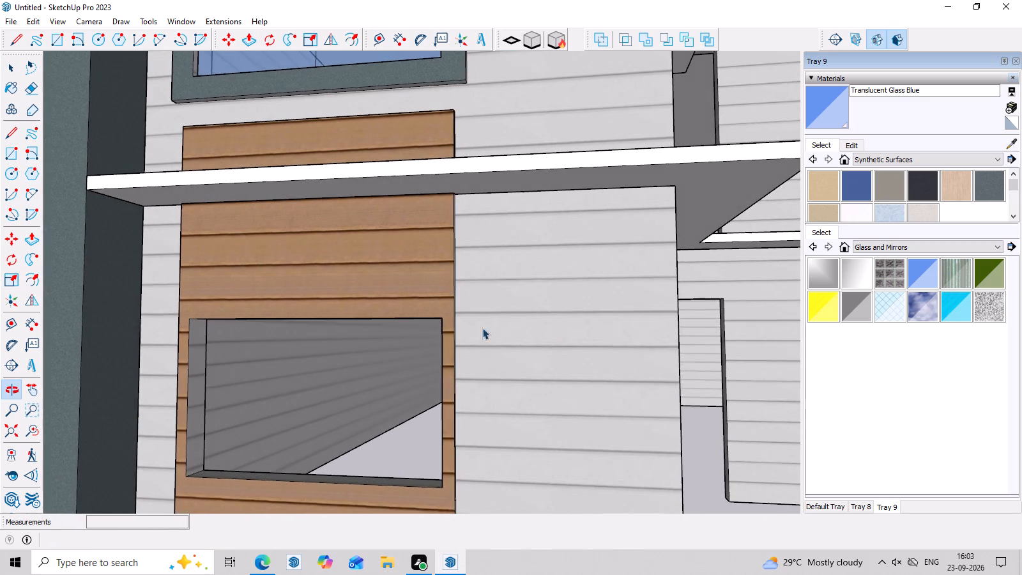
scroll(258, 346, "up", 2)
scroll(506, 392, "down", 3)
middle_click_drag(554, 414, 635, 434)
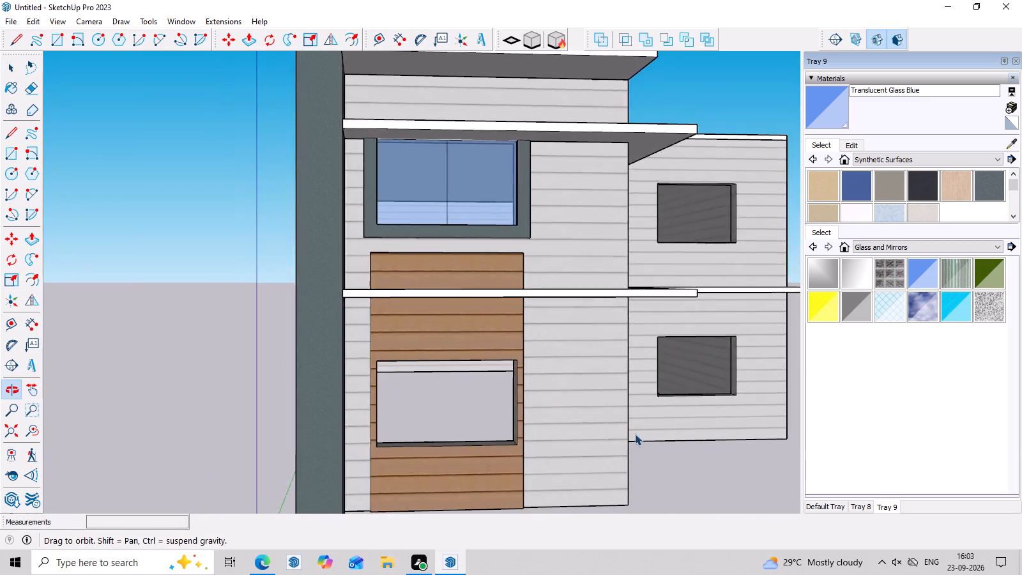
scroll(635, 434, "down", 1)
scroll(565, 401, "up", 4)
middle_click_drag(566, 405, 454, 321)
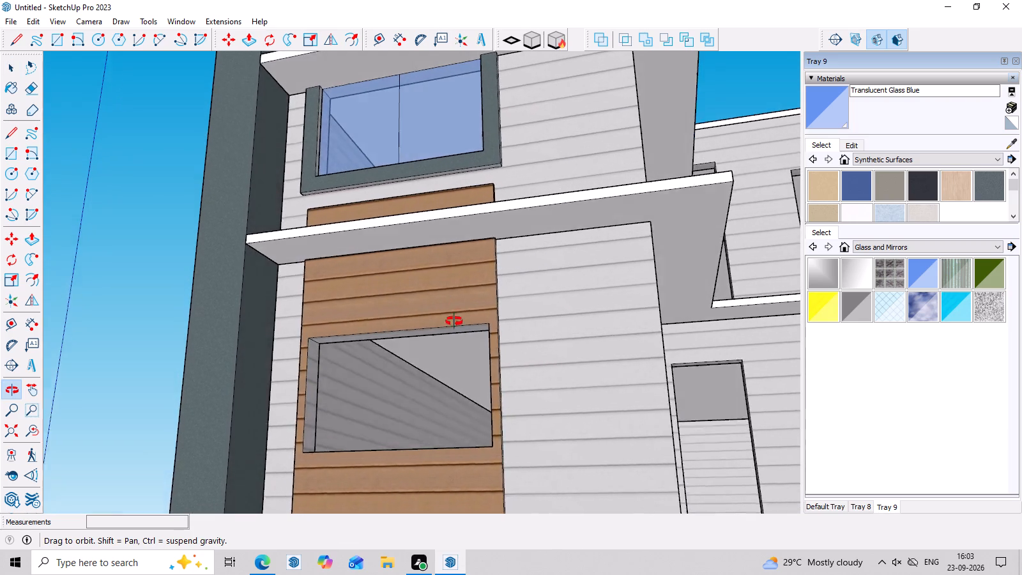
middle_click_drag(454, 321, 462, 351)
scroll(371, 424, "up", 3)
scroll(422, 417, "down", 1)
middle_click_drag(525, 441, 539, 452)
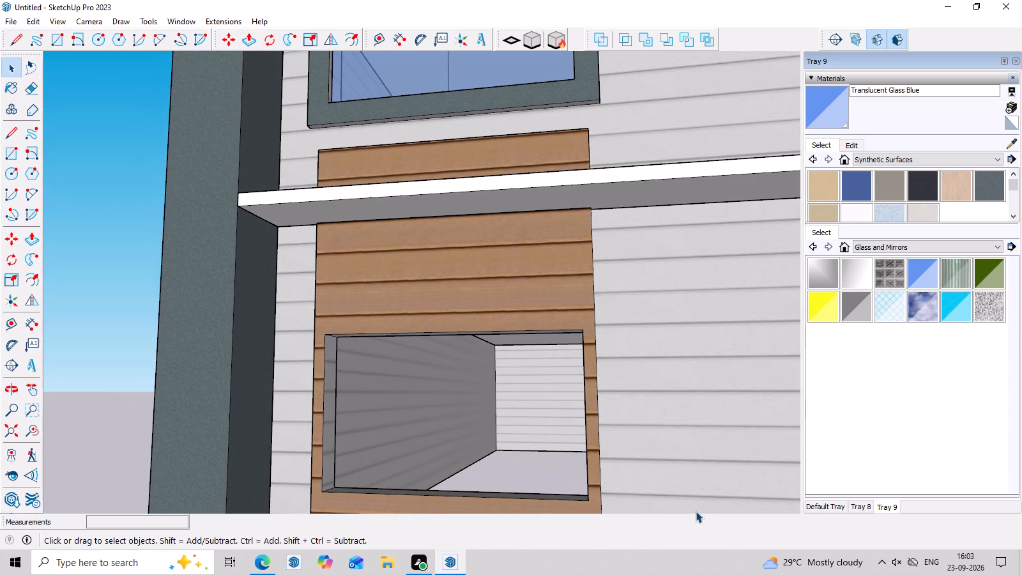
Draw a rectangle about 6' 7" by 4' across the inner reveal corners of the lower window opening.
scroll(754, 528, "up", 1)
middle_click_drag(659, 471, 690, 333)
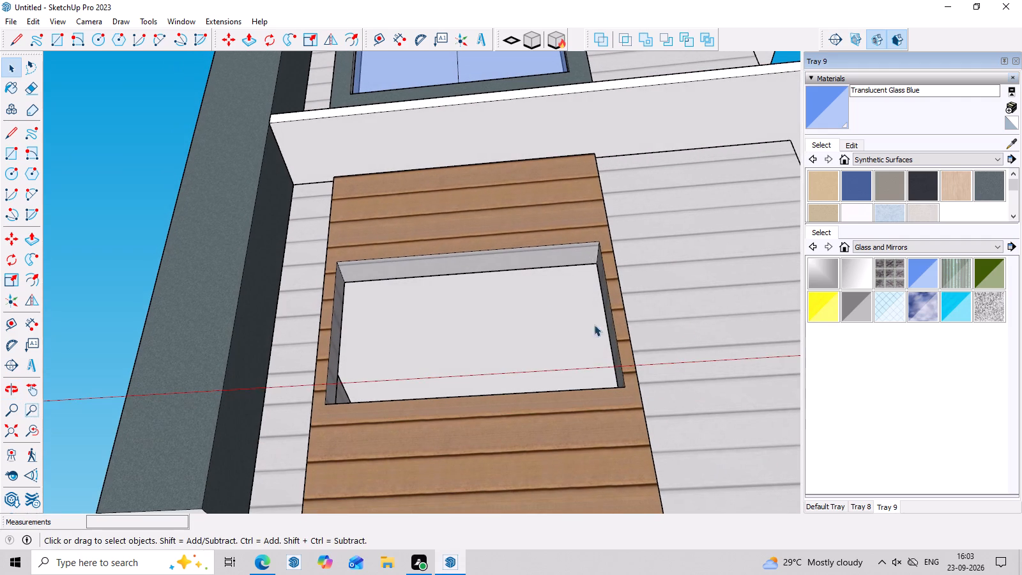
key("r")
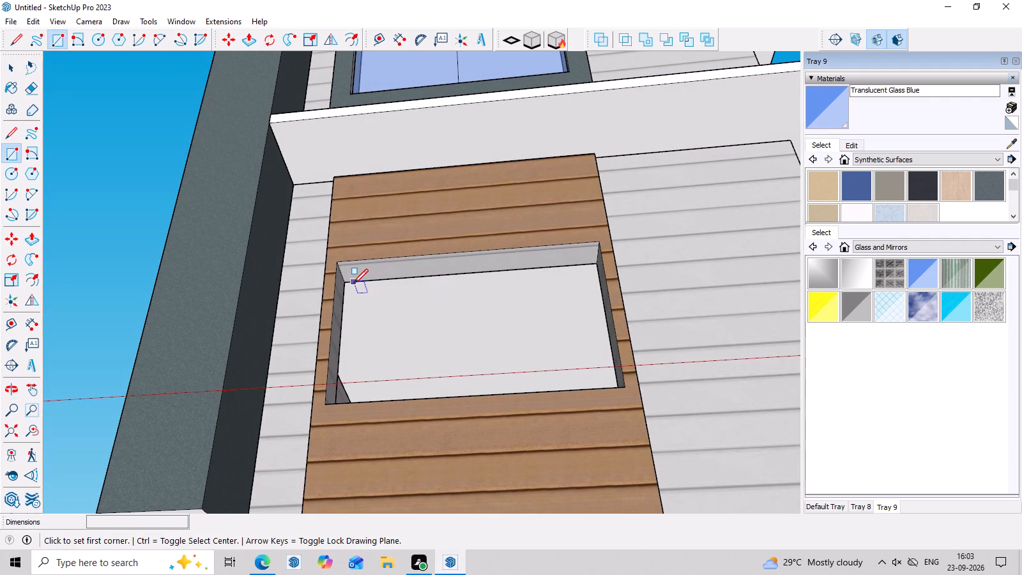
double_click(345, 285)
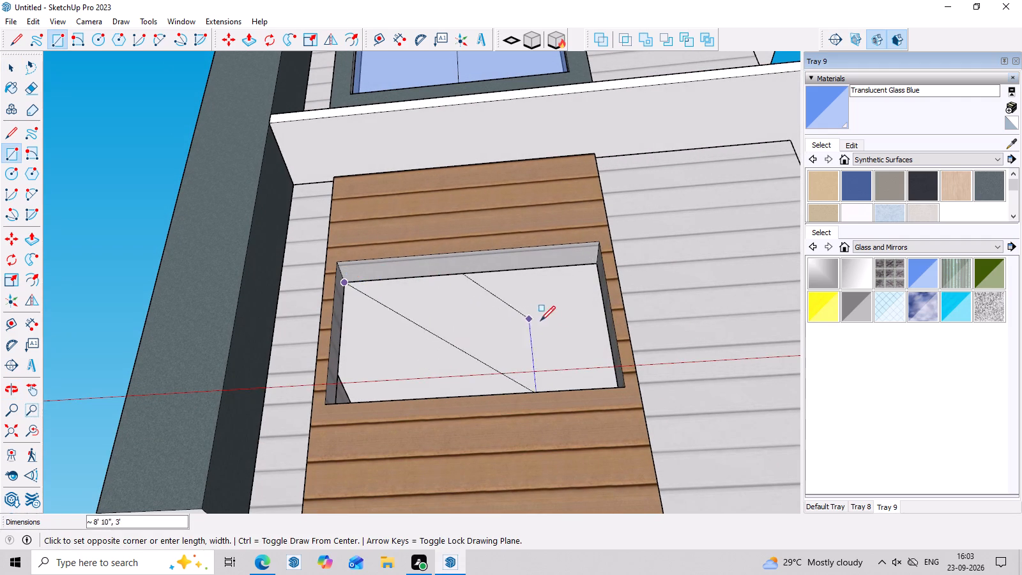
middle_click_drag(590, 345, 597, 434)
scroll(605, 448, "up", 3)
scroll(614, 438, "down", 4)
middle_click_drag(614, 438, 613, 494)
scroll(609, 486, "down", 3)
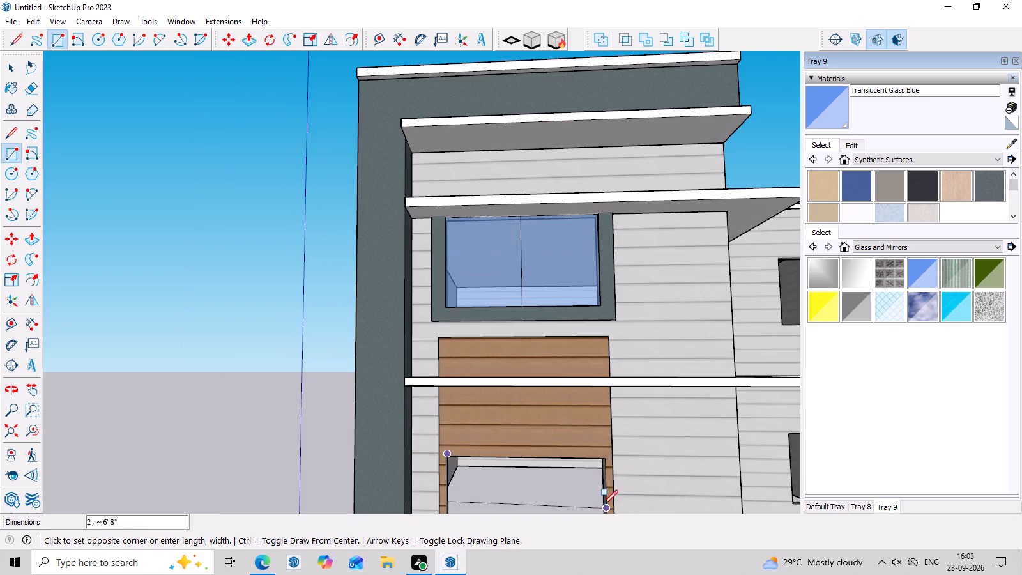
scroll(587, 461, "down", 5)
scroll(588, 513, "up", 6)
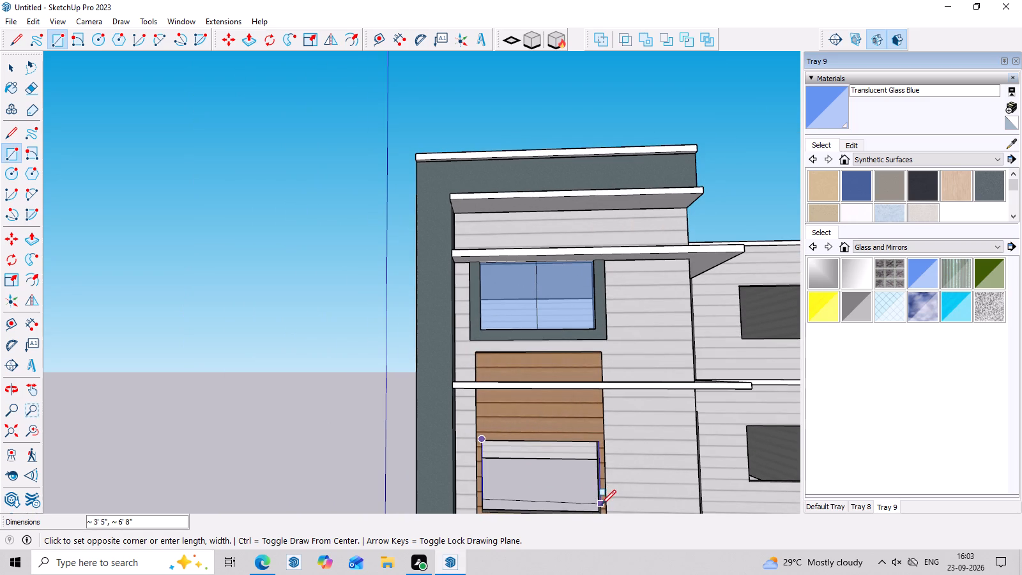
scroll(598, 511, "up", 9)
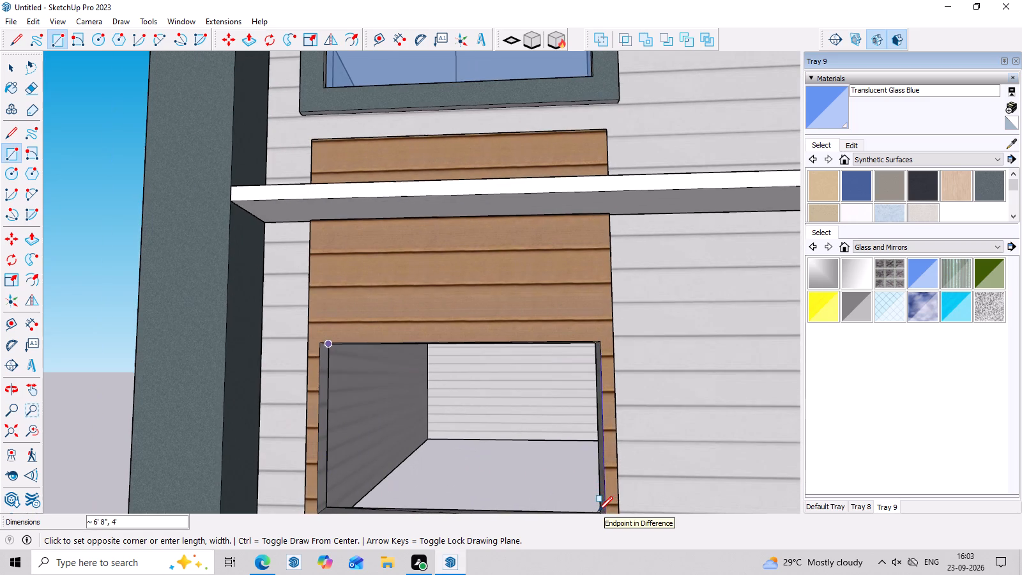
scroll(602, 502, "up", 3)
middle_click_drag(602, 501, 598, 436)
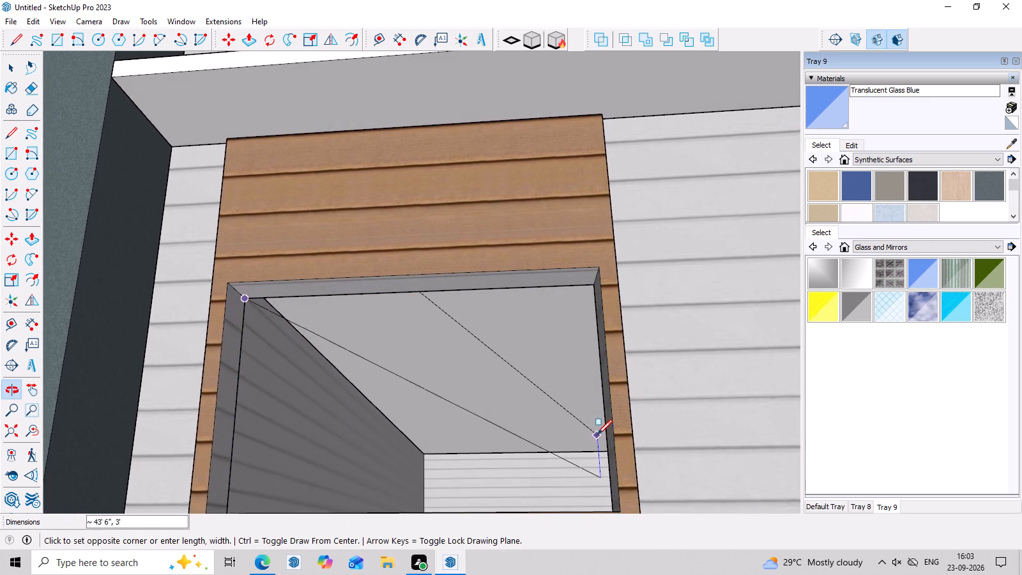
scroll(579, 381, "down", 2)
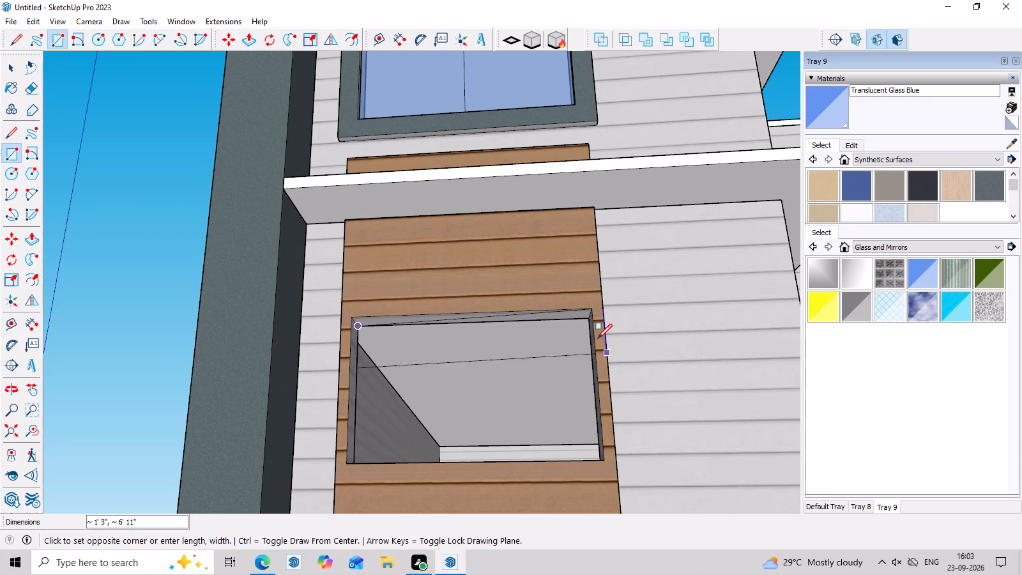
scroll(583, 320, "up", 3)
left_click(590, 318)
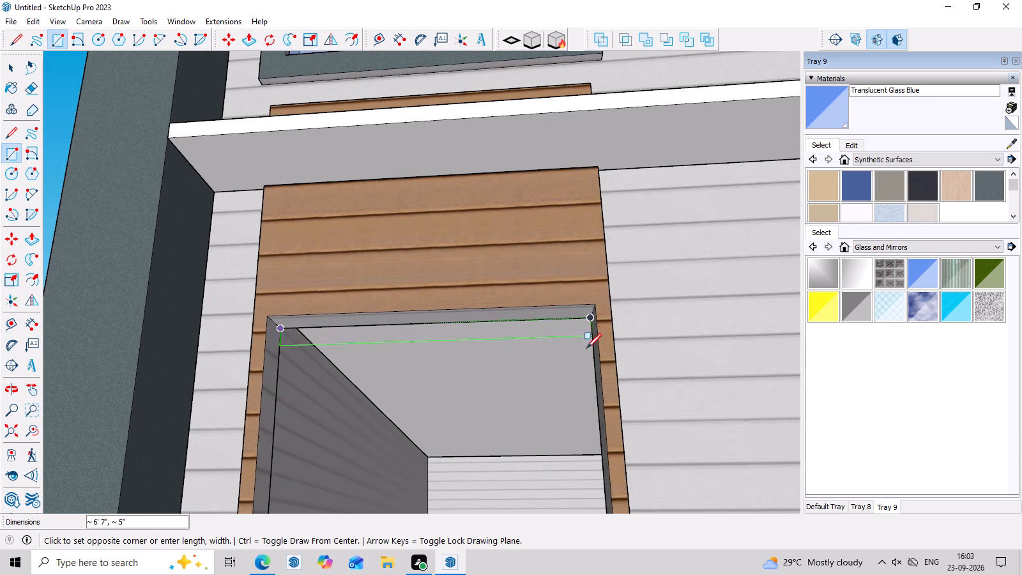
scroll(594, 470, "down", 2)
middle_click_drag(598, 494, 601, 523)
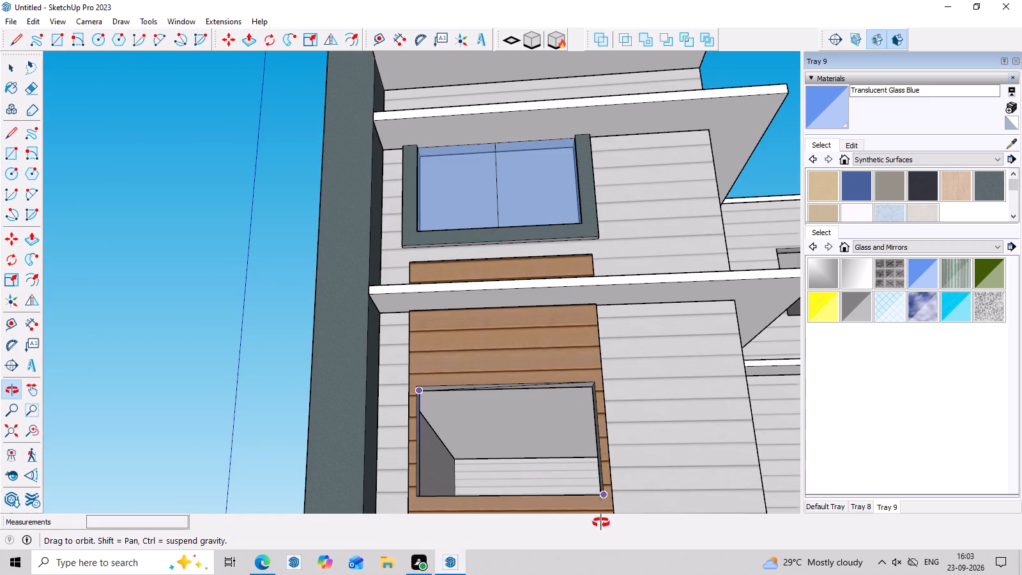
middle_click_drag(601, 523, 604, 552)
scroll(604, 511, "up", 9)
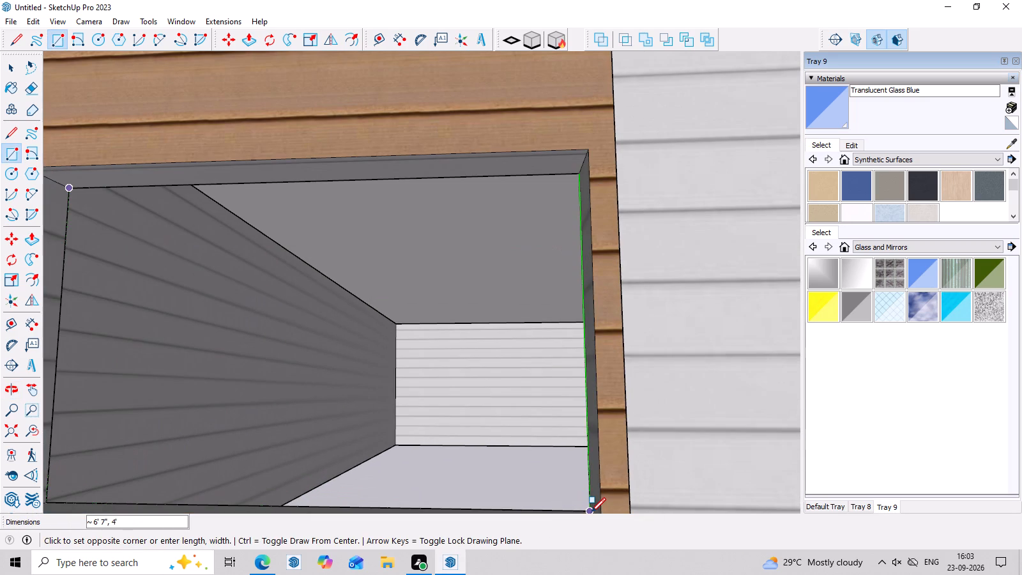
left_click(590, 507)
Pull the new face in the lower window opening 1' forward, flush with the tan cladding.
scroll(587, 480, "down", 6)
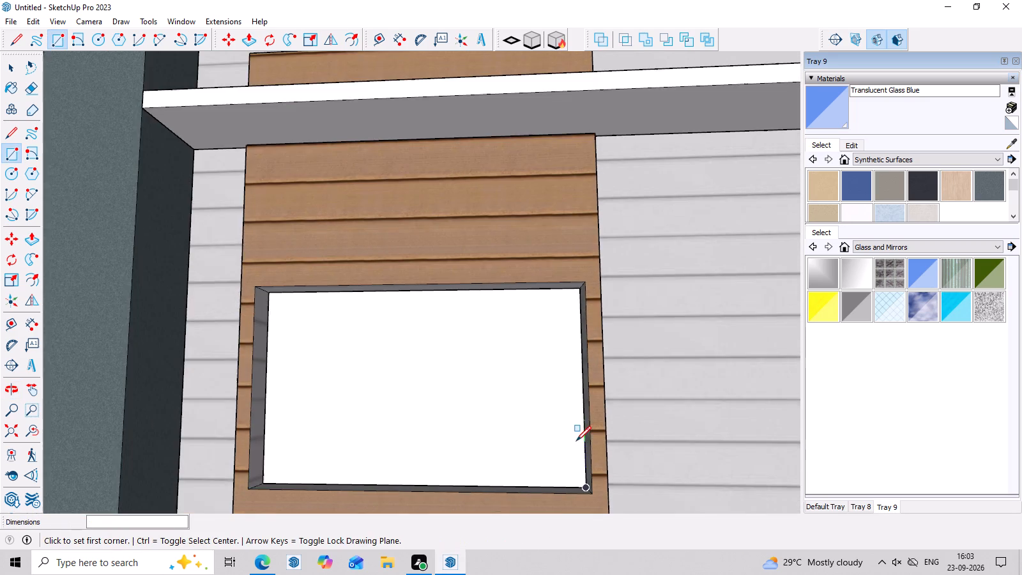
middle_click_drag(575, 438, 456, 458)
scroll(455, 458, "down", 3)
key("space")
middle_click_drag(455, 458, 481, 470)
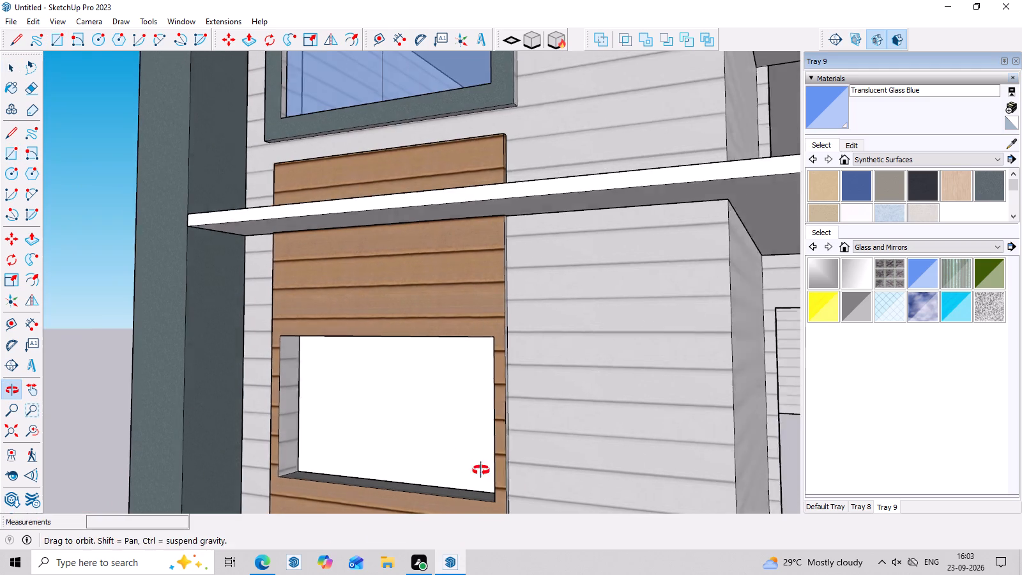
middle_click_drag(481, 470, 494, 473)
key("p")
left_click(445, 420)
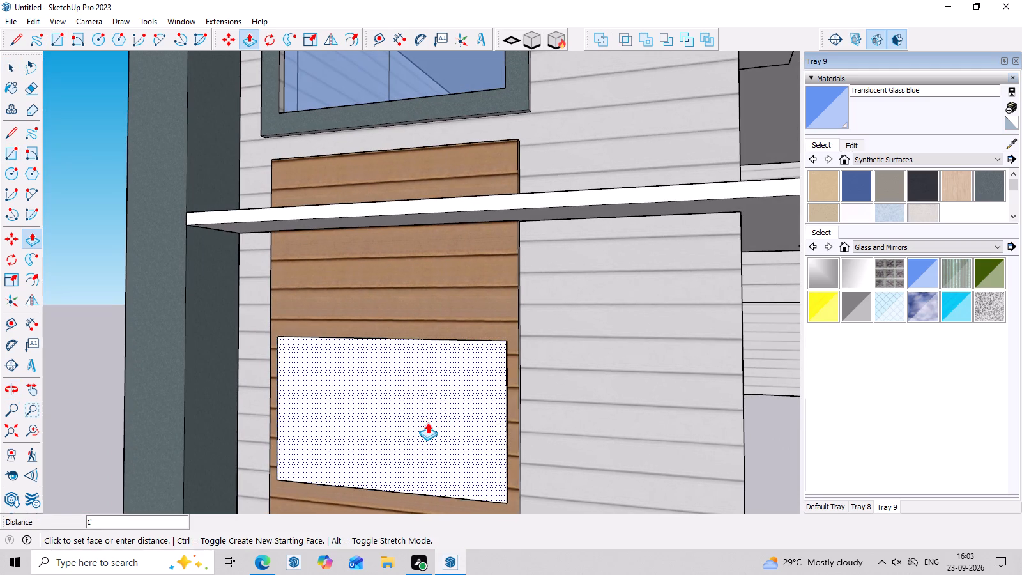
left_click(508, 505)
Offset the lower window face's edges inward by about 3" to form a frame border.
middle_click_drag(482, 482, 489, 489)
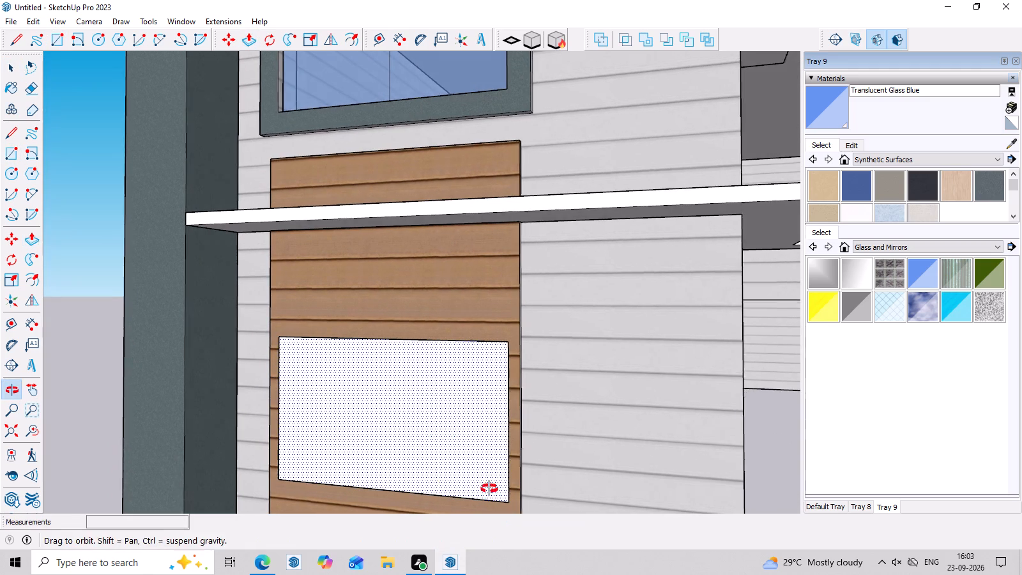
middle_click_drag(489, 489, 500, 501)
key("space")
left_click(417, 415)
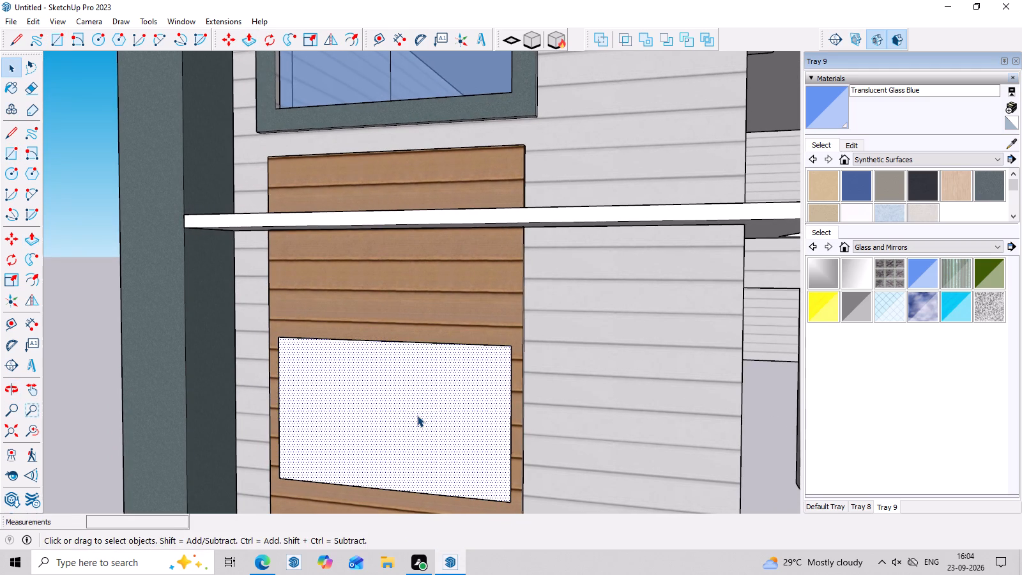
key("f")
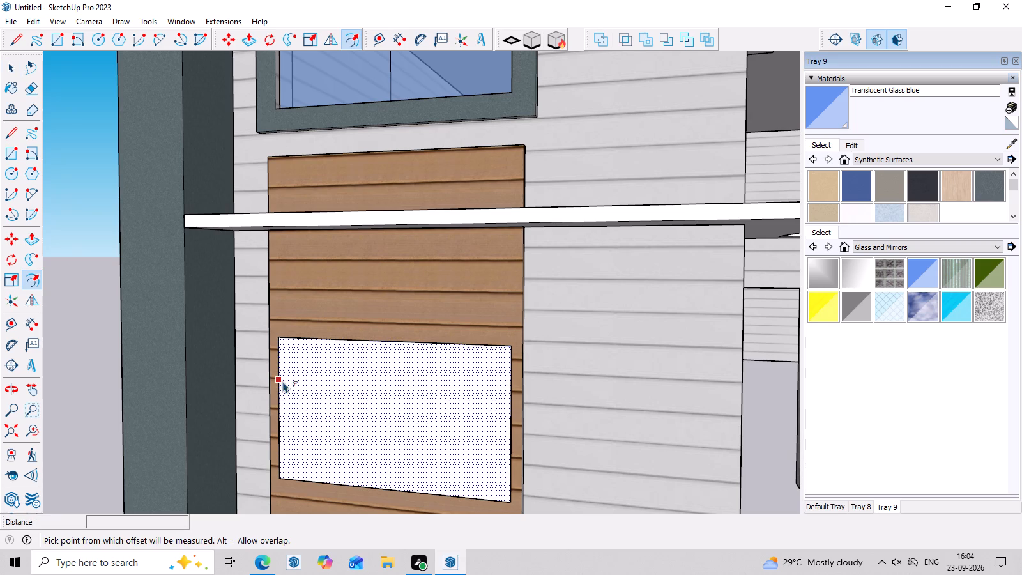
left_click(283, 381)
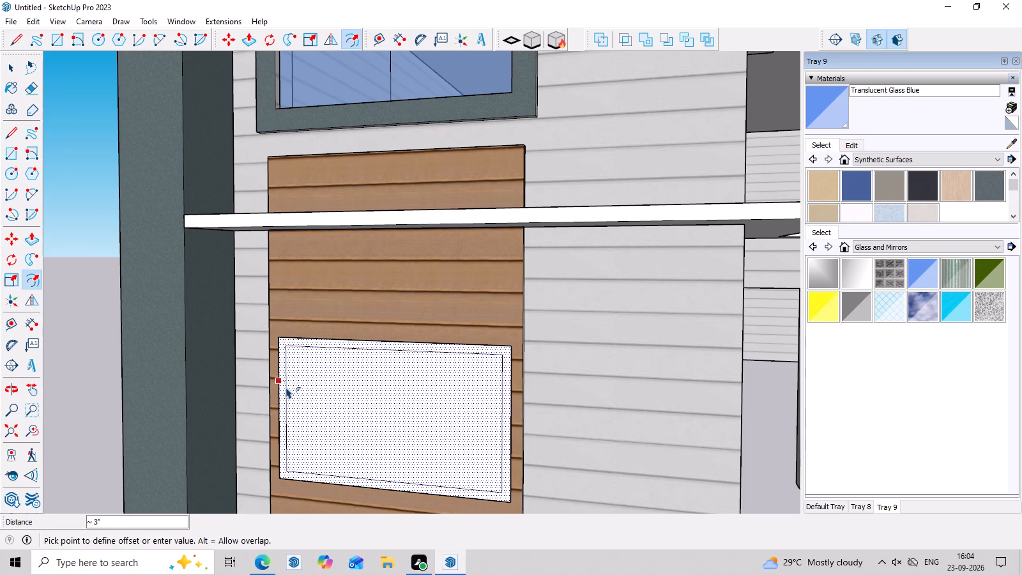
left_click(286, 387)
middle_click(369, 390)
key("space")
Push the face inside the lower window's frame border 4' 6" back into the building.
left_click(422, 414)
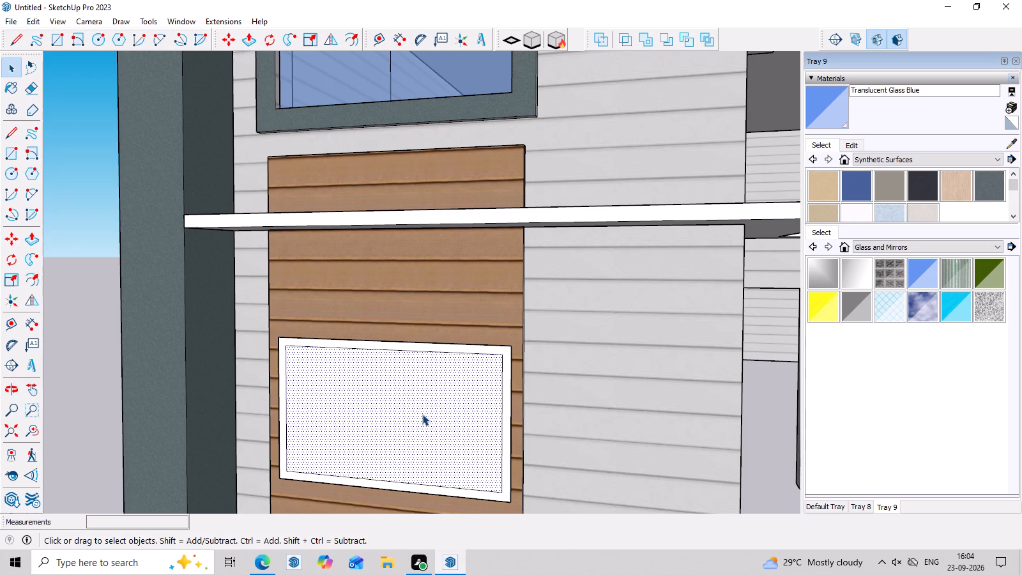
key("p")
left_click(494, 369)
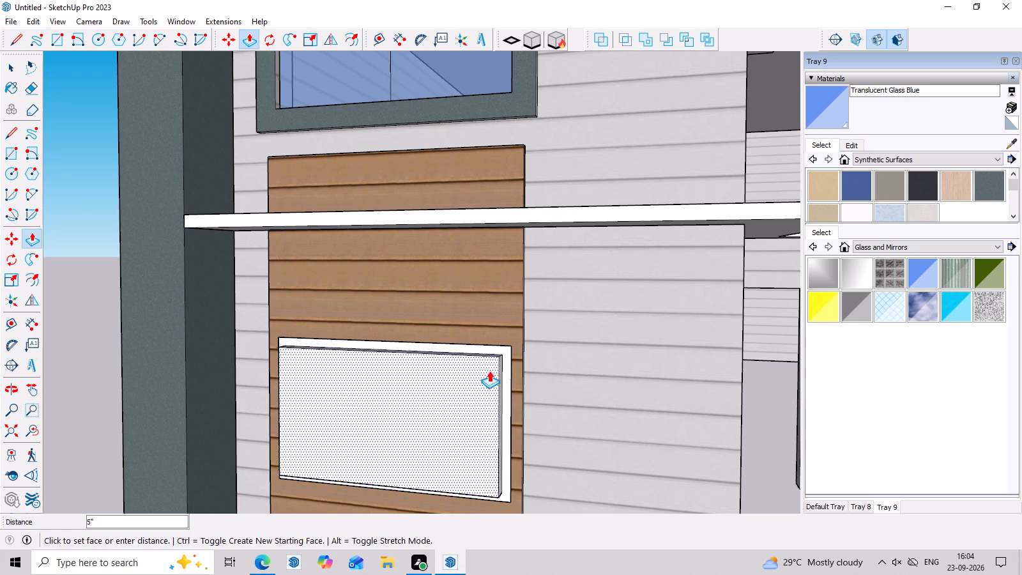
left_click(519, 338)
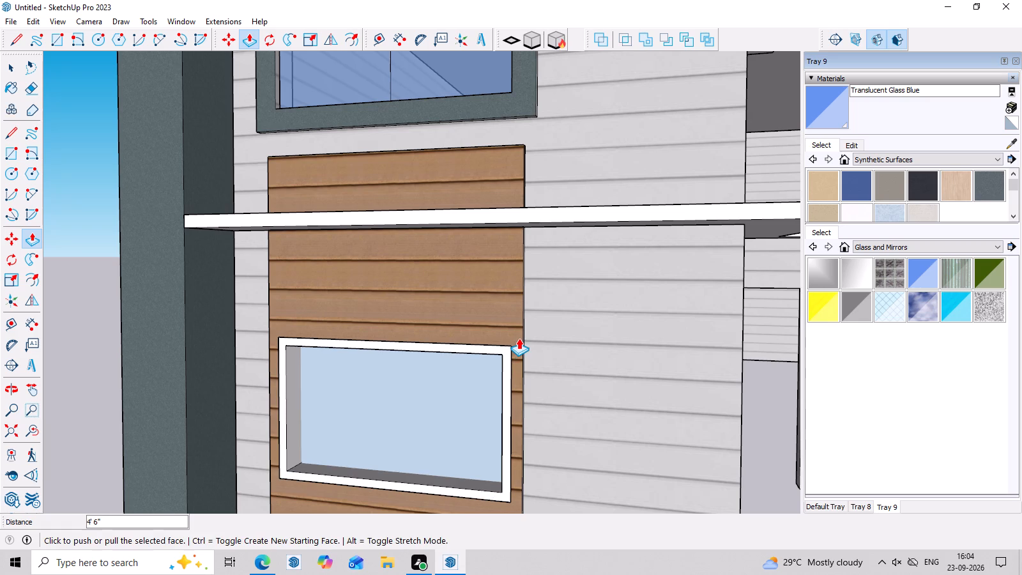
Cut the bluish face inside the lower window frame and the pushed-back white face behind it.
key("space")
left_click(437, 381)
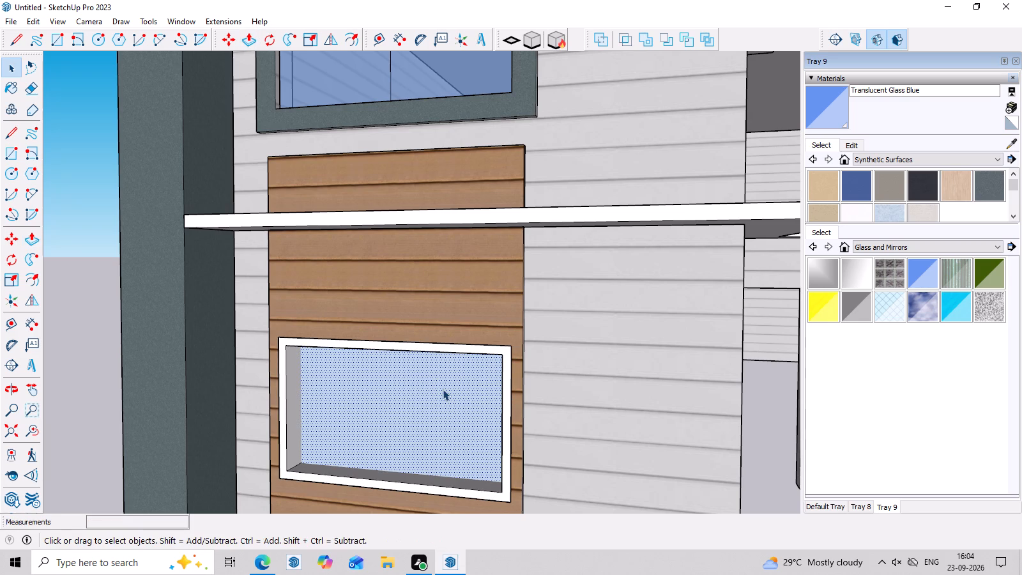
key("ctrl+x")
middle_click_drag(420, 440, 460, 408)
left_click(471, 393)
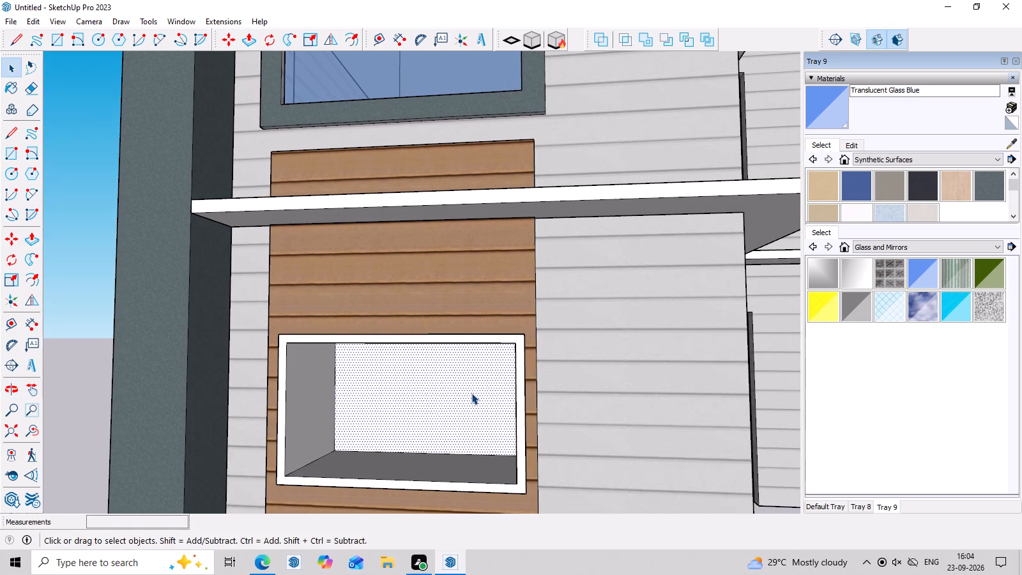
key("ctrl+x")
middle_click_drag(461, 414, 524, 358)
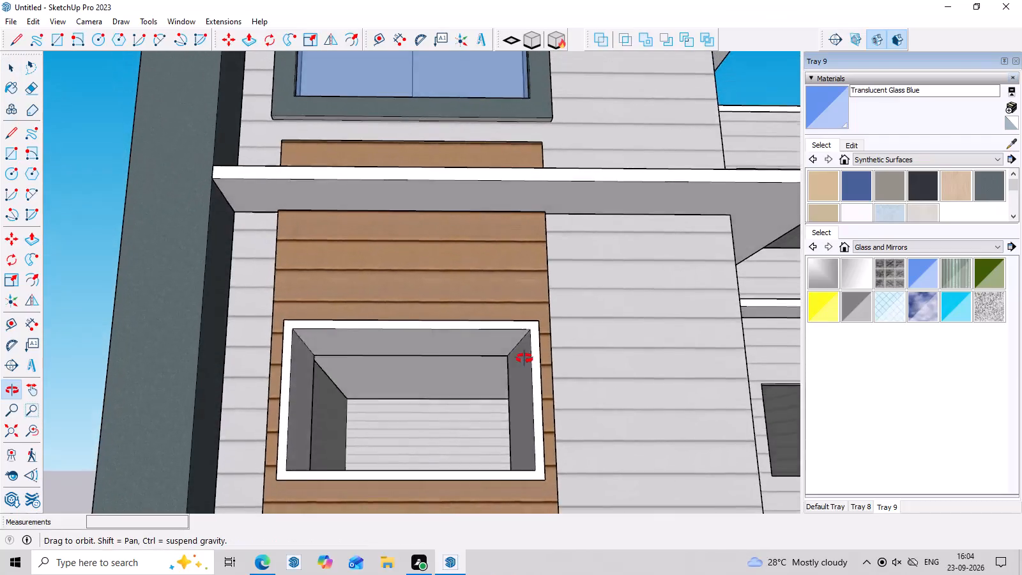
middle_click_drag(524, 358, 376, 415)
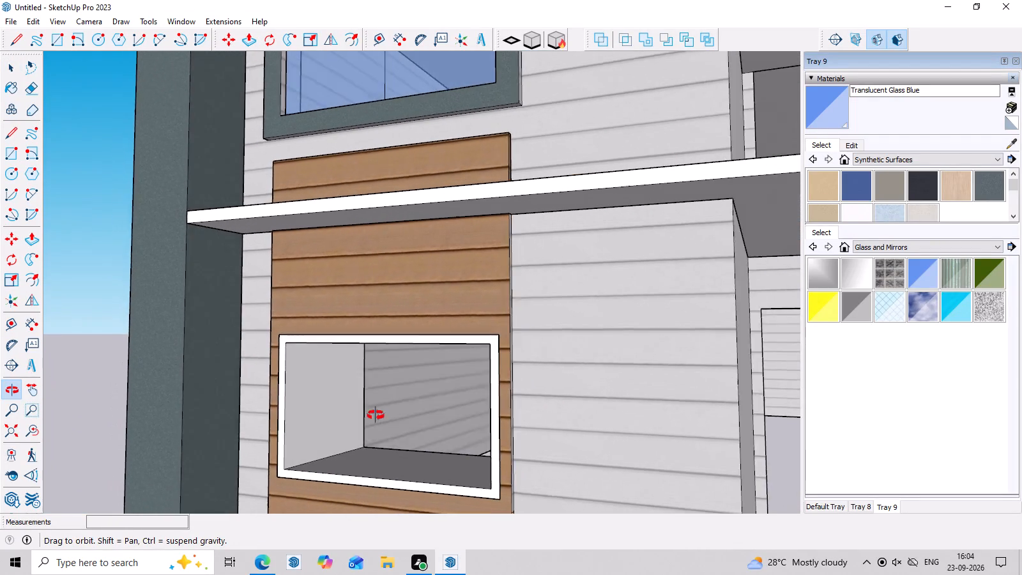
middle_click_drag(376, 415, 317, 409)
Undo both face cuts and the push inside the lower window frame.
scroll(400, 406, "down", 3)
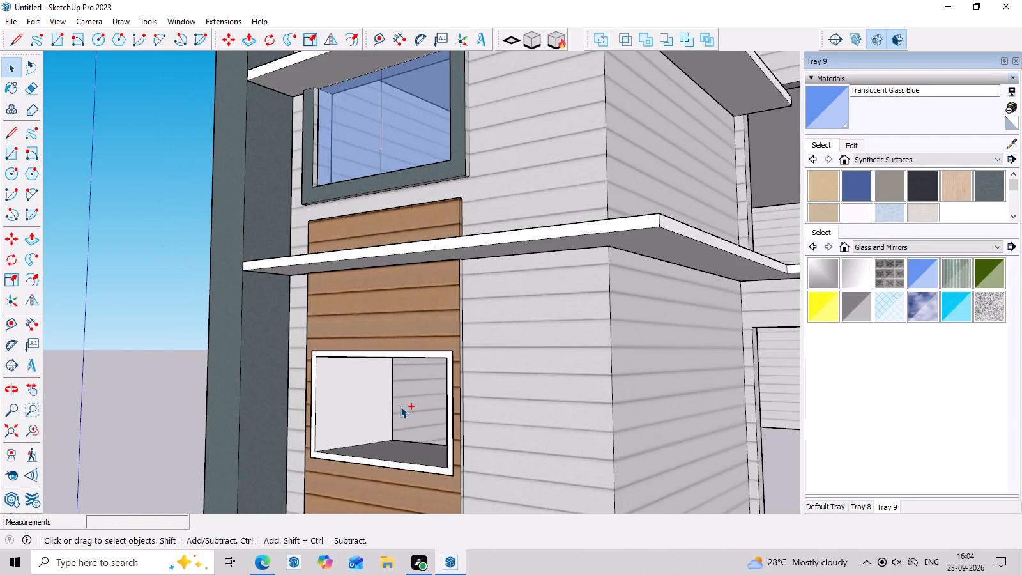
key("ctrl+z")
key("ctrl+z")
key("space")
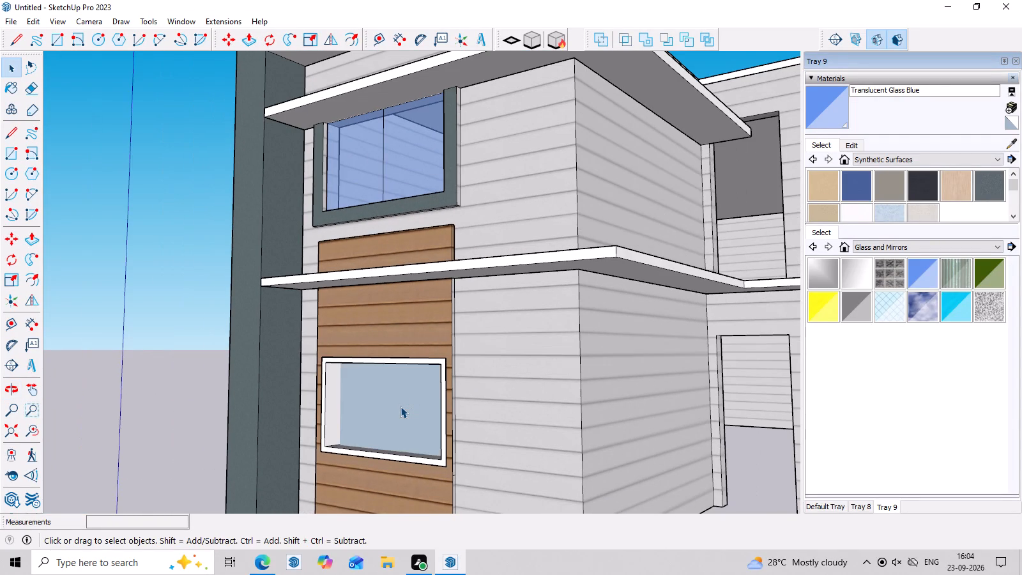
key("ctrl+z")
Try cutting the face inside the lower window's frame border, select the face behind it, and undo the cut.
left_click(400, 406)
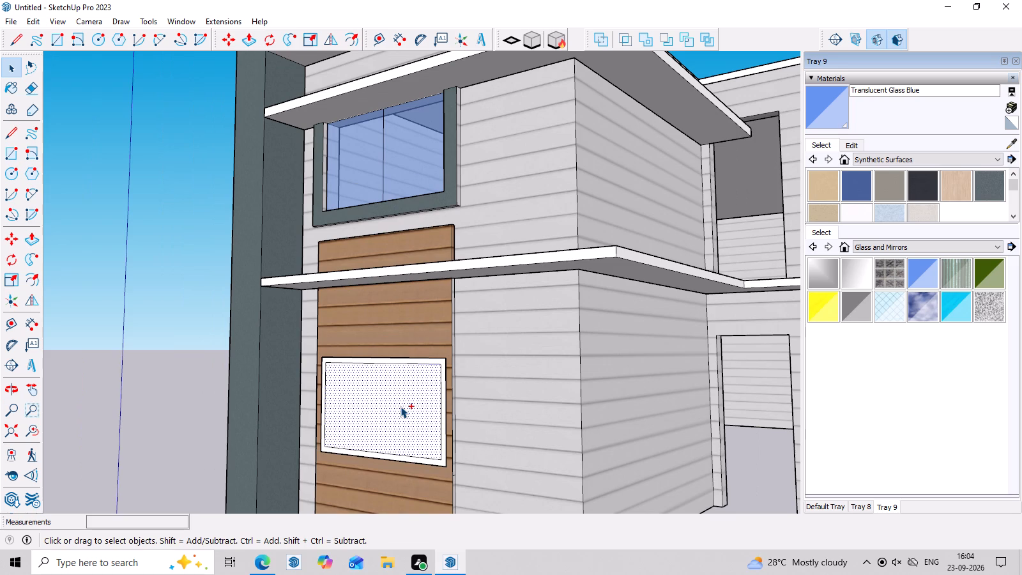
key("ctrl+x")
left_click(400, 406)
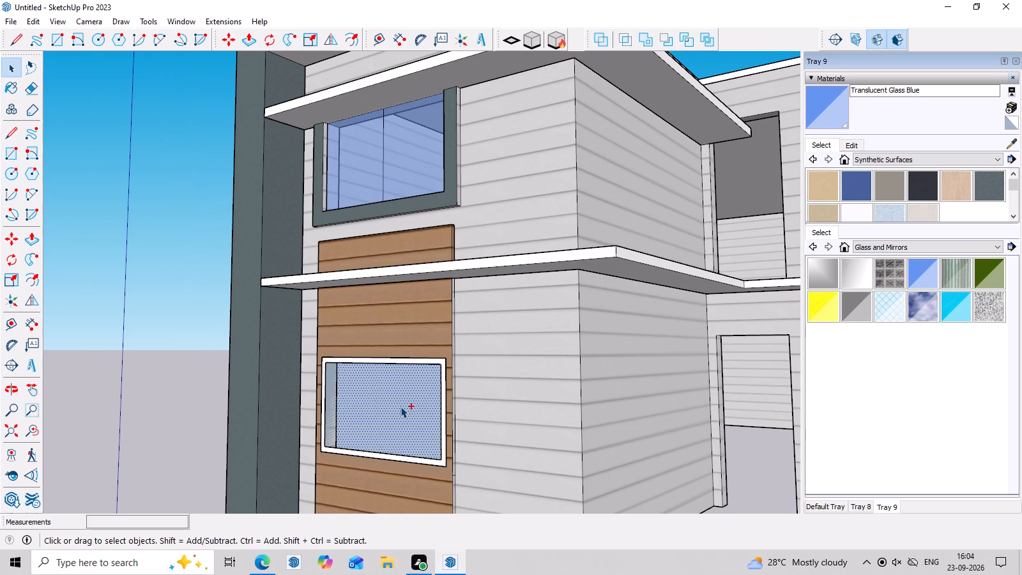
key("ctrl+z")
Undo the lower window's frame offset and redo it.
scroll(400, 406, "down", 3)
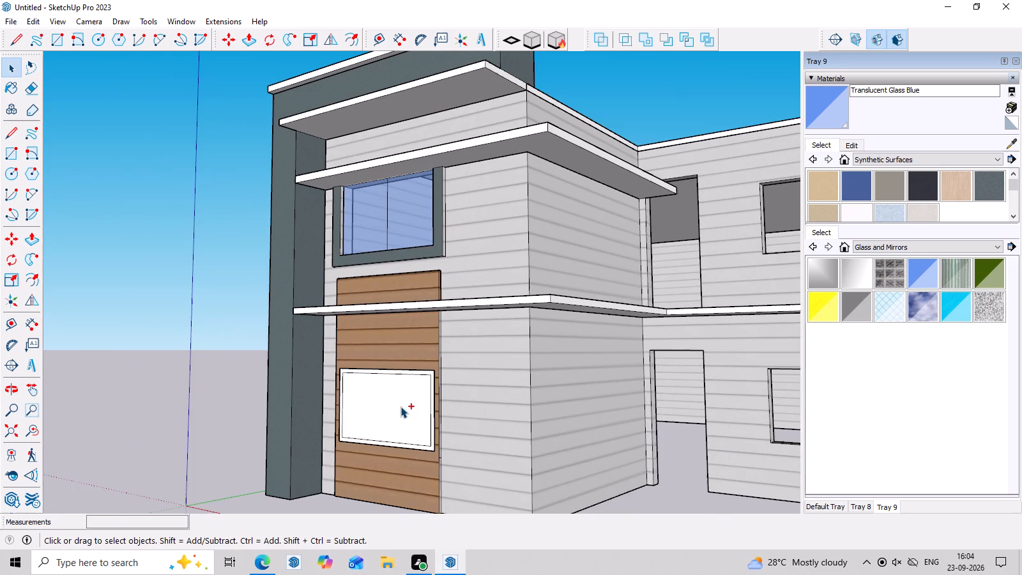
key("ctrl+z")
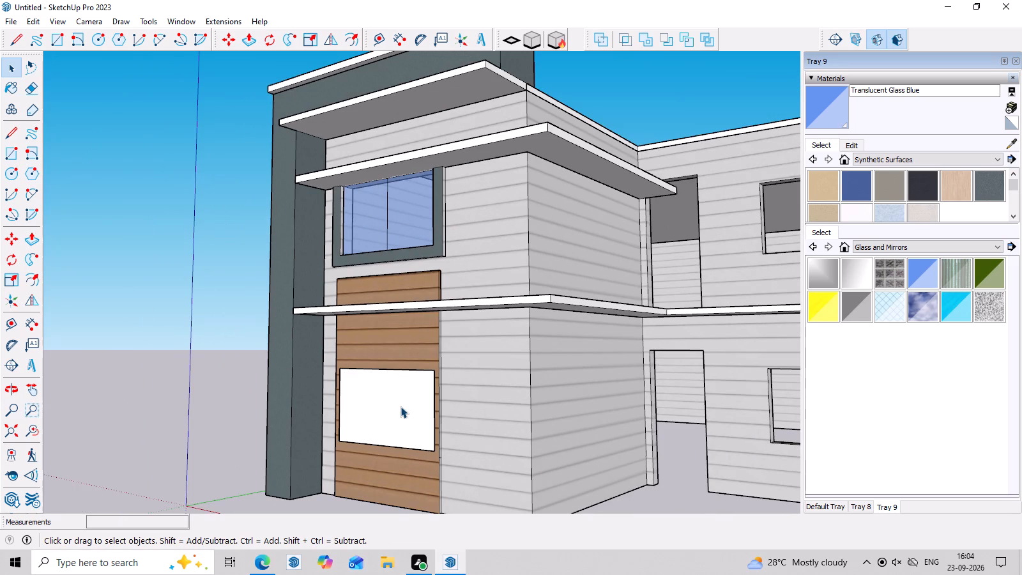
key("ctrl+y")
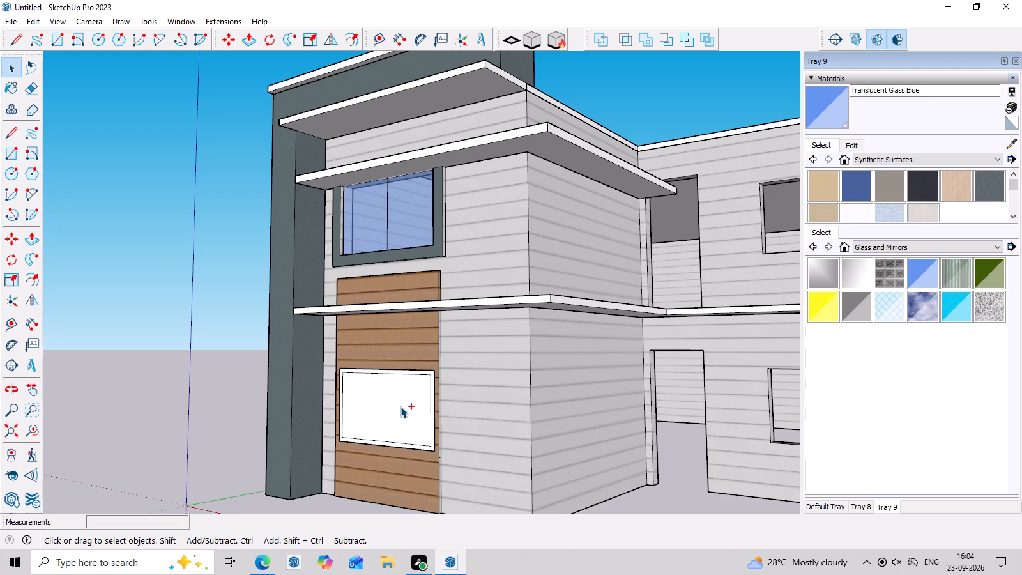
Cut the face inside the lower window's frame border and the face set back behind it.
left_click(400, 406)
key("ctrl+x")
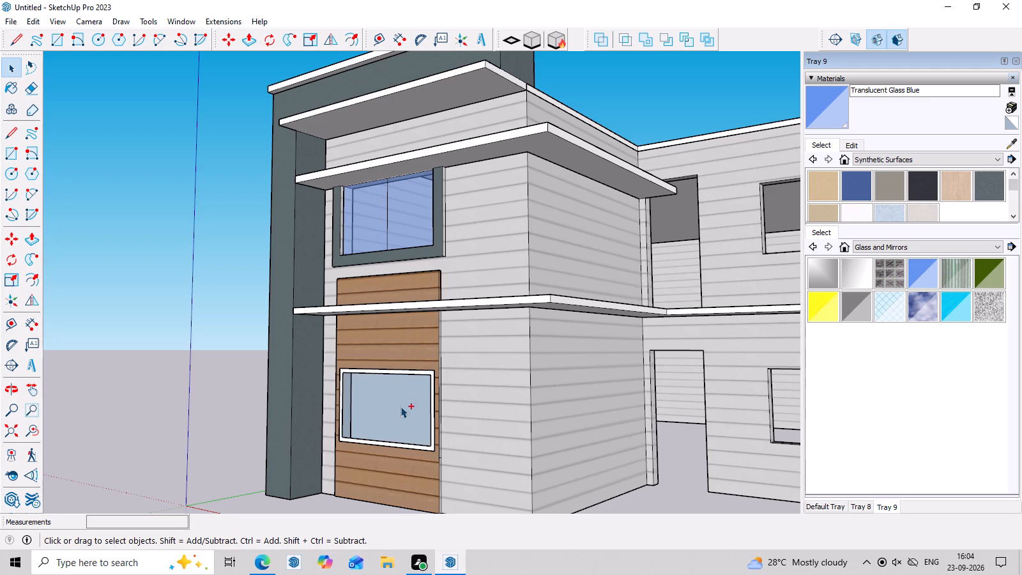
left_click(400, 406)
key("ctrl+x")
middle_click_drag(400, 406, 619, 441)
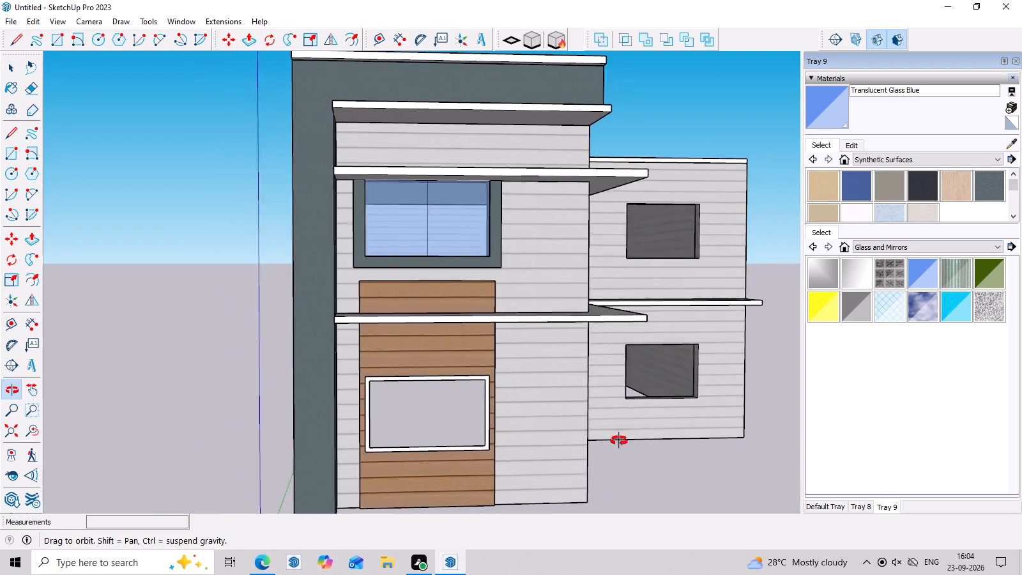
Examine the open lower window frame and its depth from several angles.
middle_click_drag(619, 441, 591, 406)
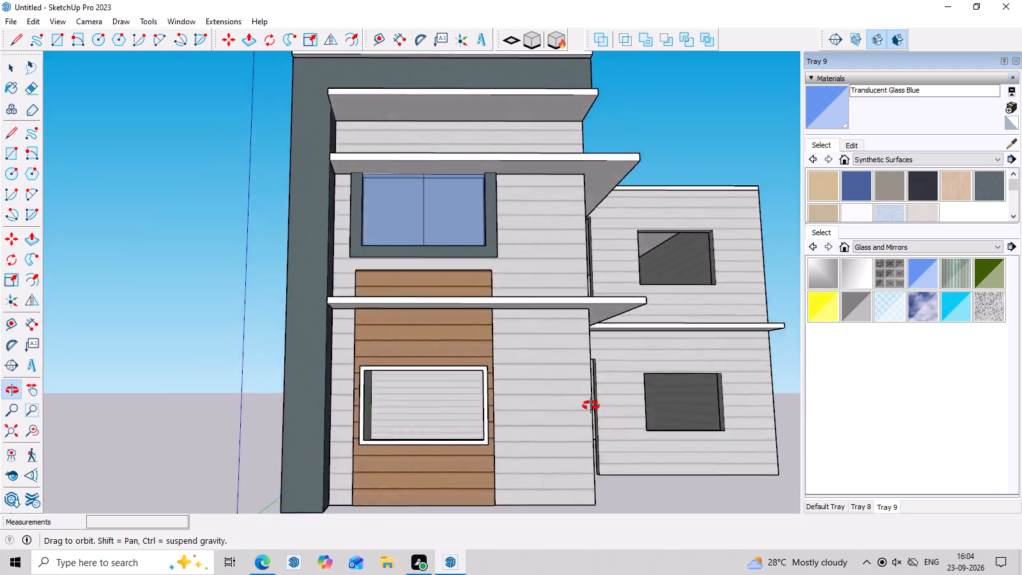
middle_click_drag(591, 406, 570, 489)
scroll(489, 419, "up", 6)
middle_click_drag(489, 418, 420, 443)
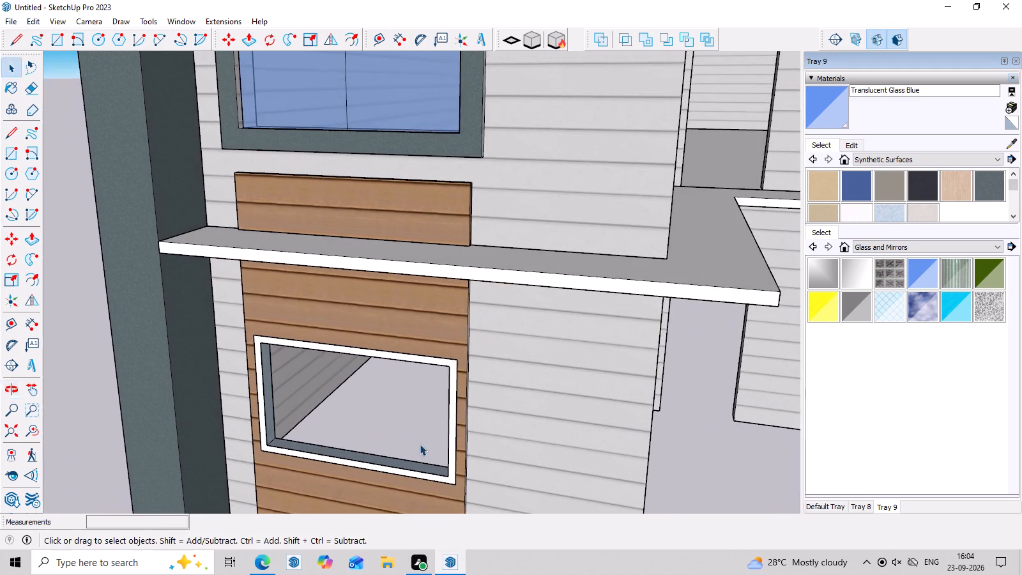
scroll(420, 444, "up", 4)
middle_click_drag(245, 447, 146, 351)
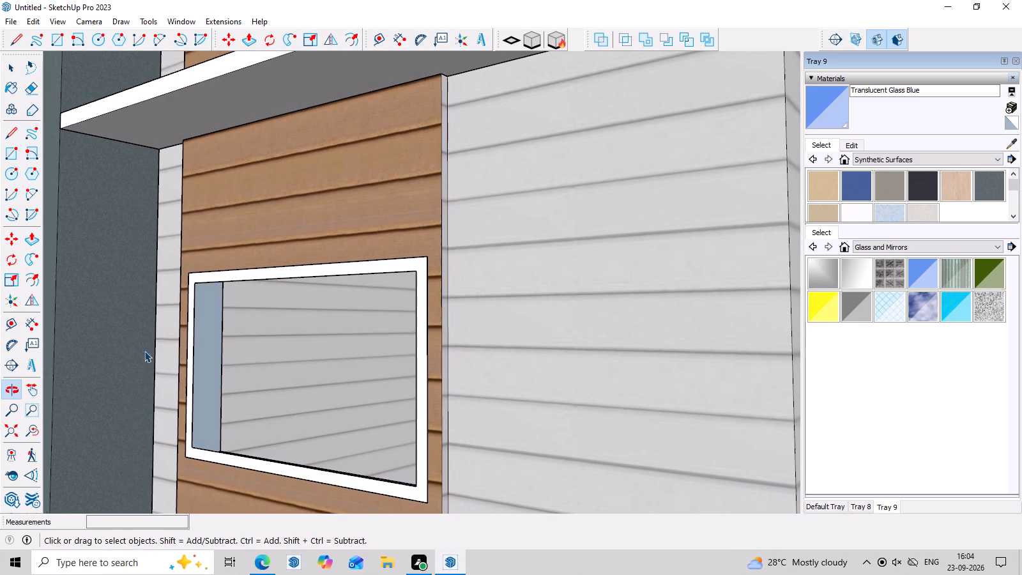
scroll(214, 373, "down", 1)
middle_click_drag(284, 432, 511, 442)
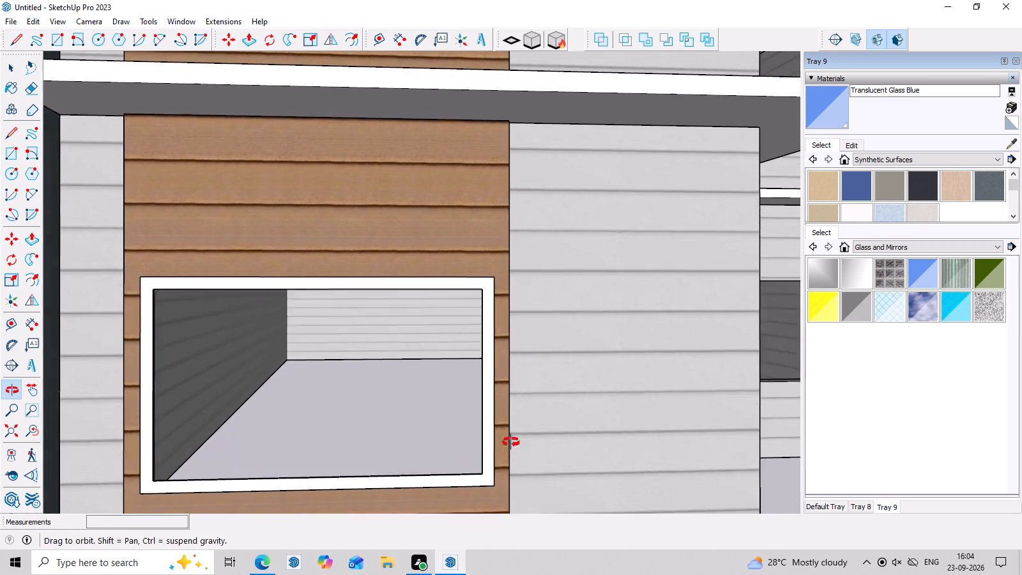
middle_click_drag(511, 442, 553, 339)
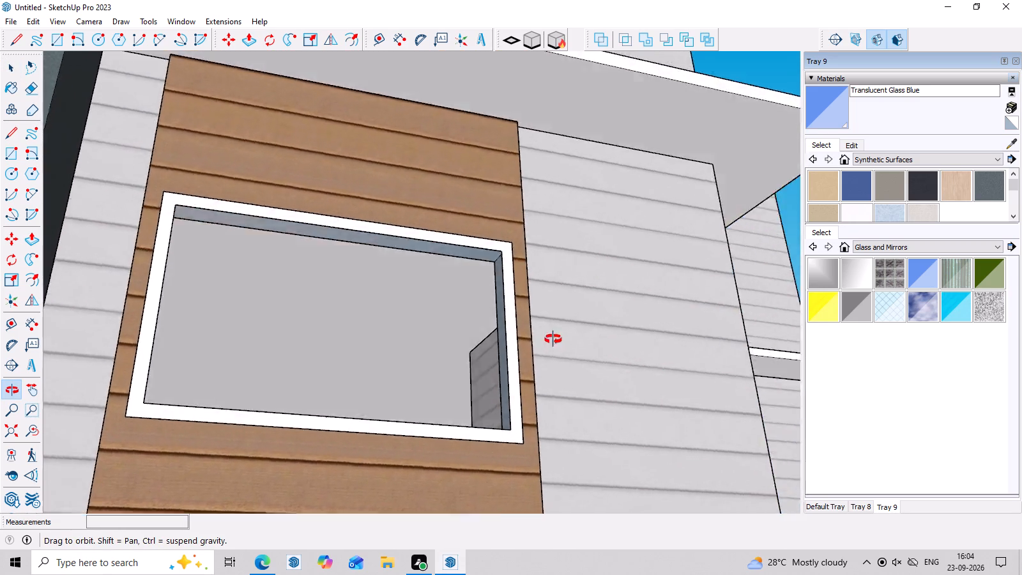
middle_click_drag(553, 339, 247, 270)
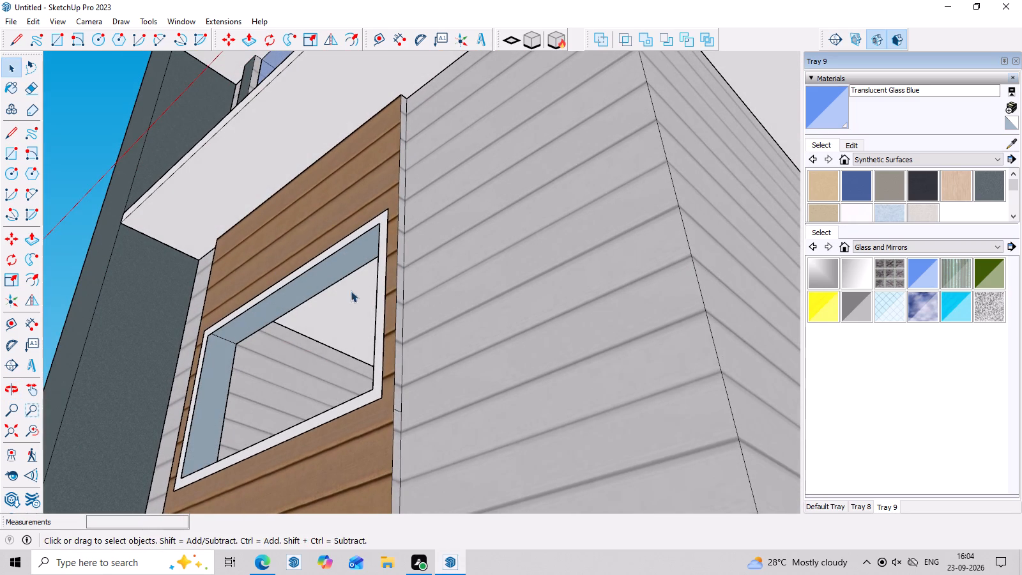
middle_click_drag(386, 323, 388, 339)
scroll(373, 367, "up", 3)
middle_click_drag(470, 427, 719, 492)
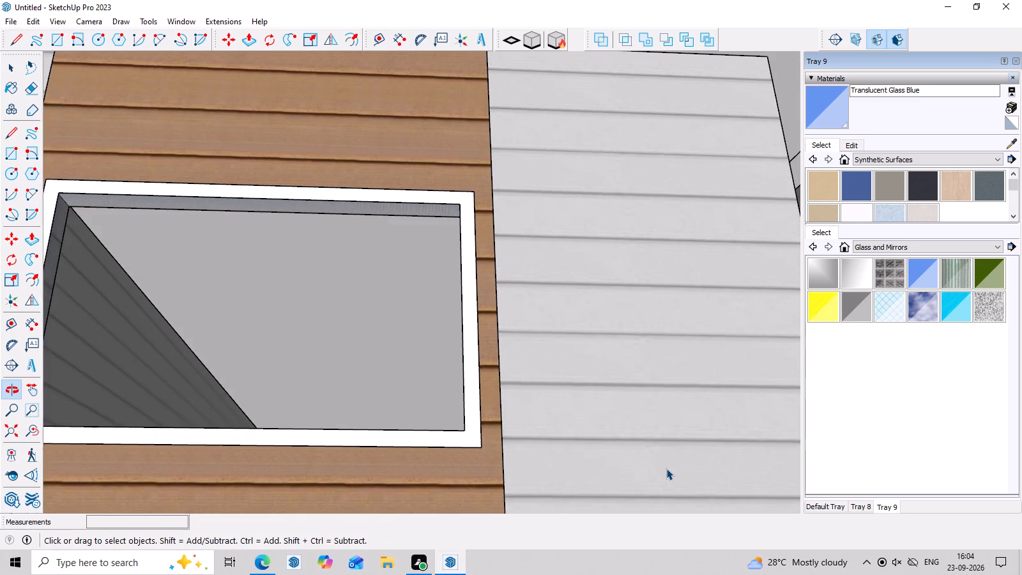
Draw a rectangle filling the lower window's frame opening and split it into two panes with a vertical centre line.
scroll(665, 468, "down", 1)
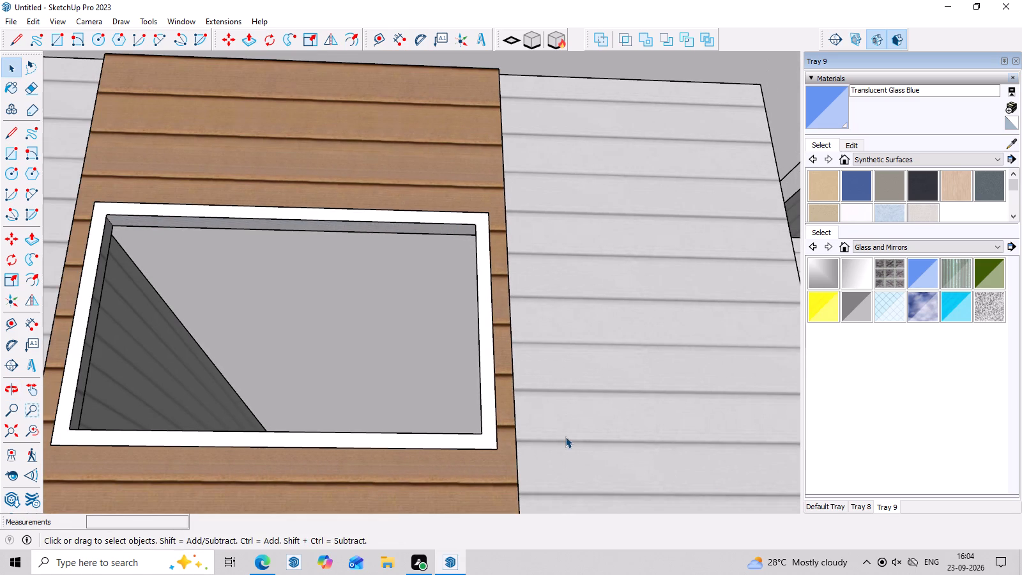
scroll(557, 431, "down", 2)
middle_click_drag(559, 431, 542, 486)
key("r")
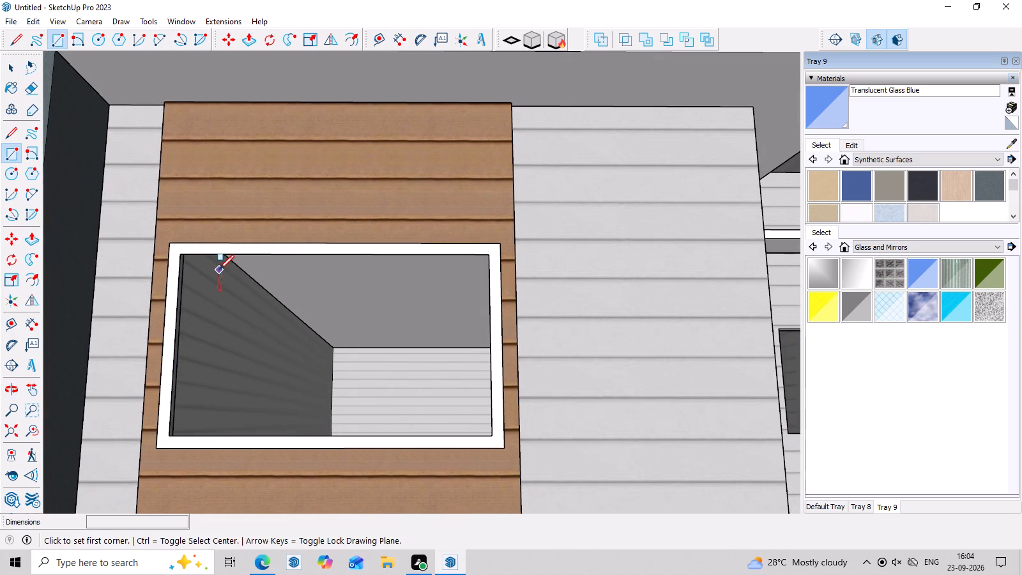
left_click(185, 254)
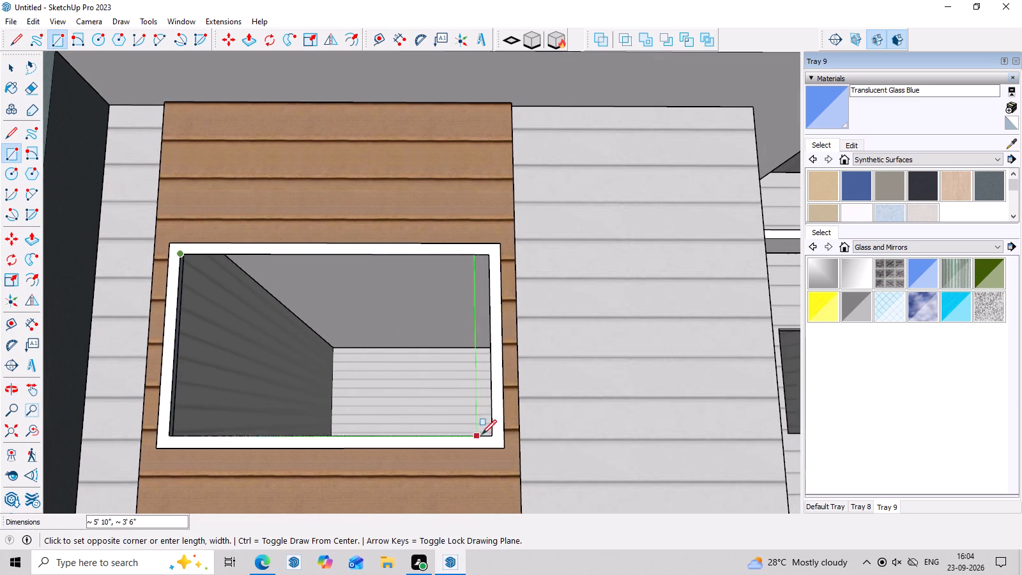
left_click(493, 435)
key("l")
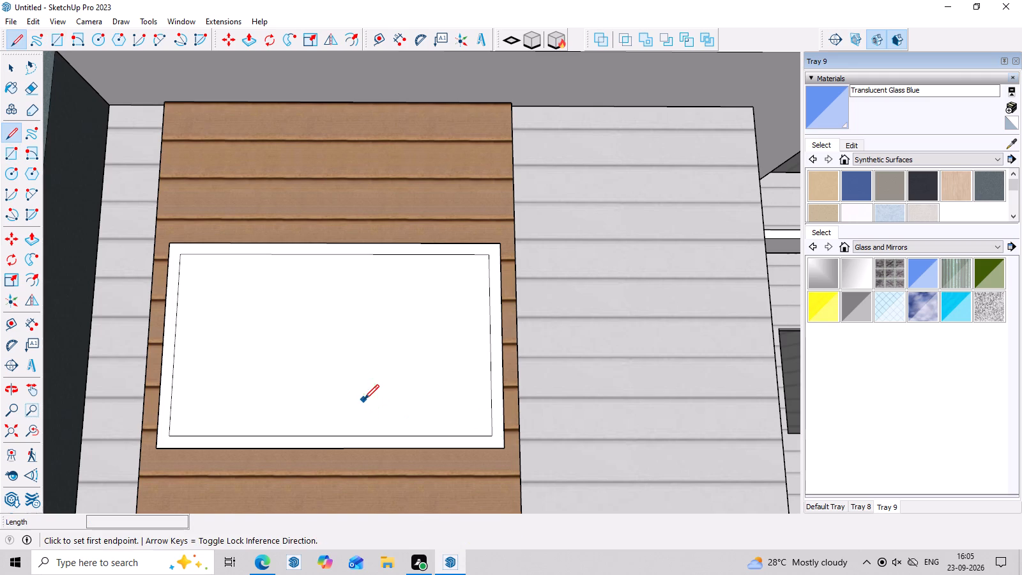
left_click(328, 435)
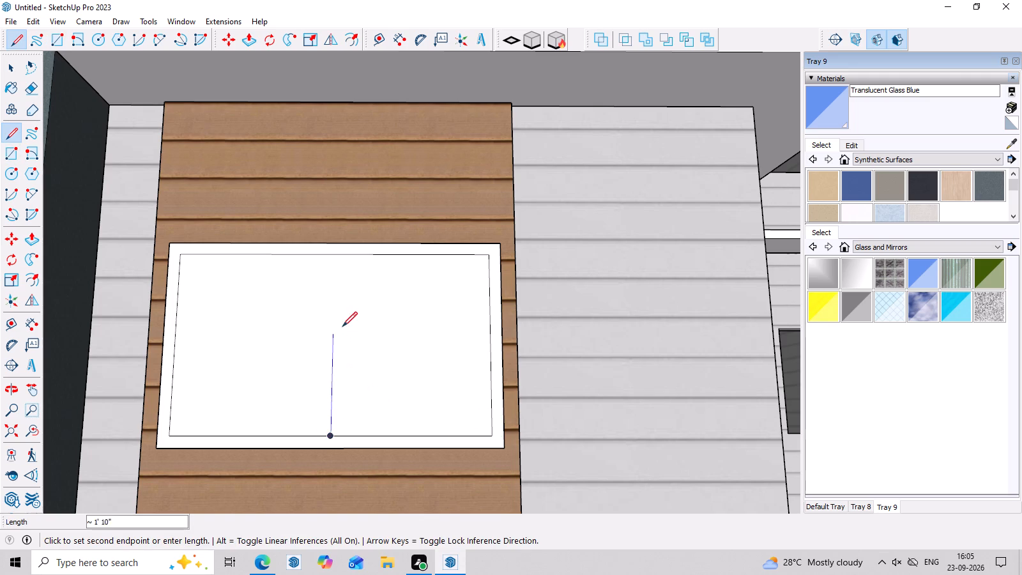
left_click(340, 256)
key("space")
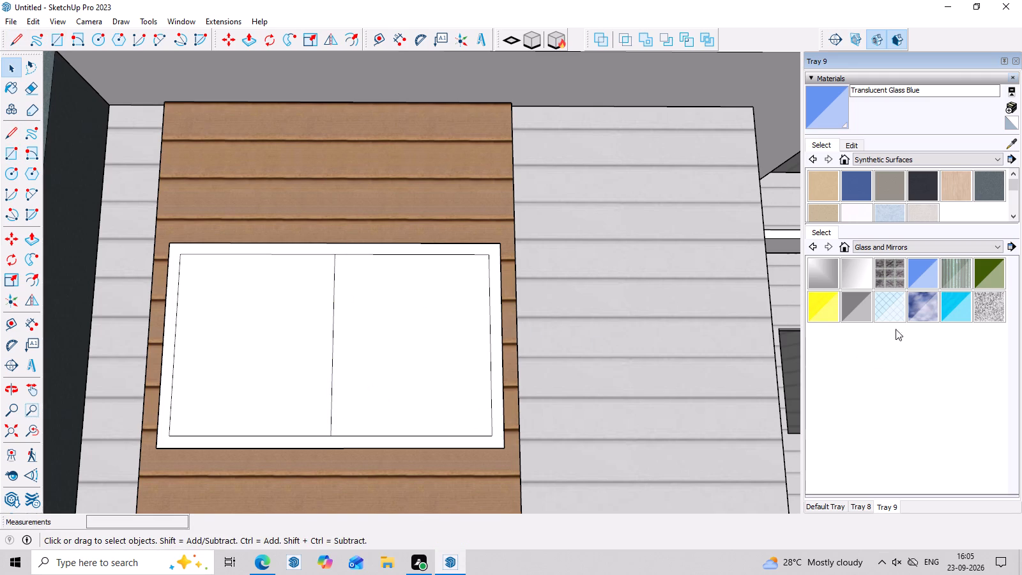
Paint the lower window's frame border with the Formica Speckled Grey synthetic surface material.
left_click(938, 242)
left_click(989, 187)
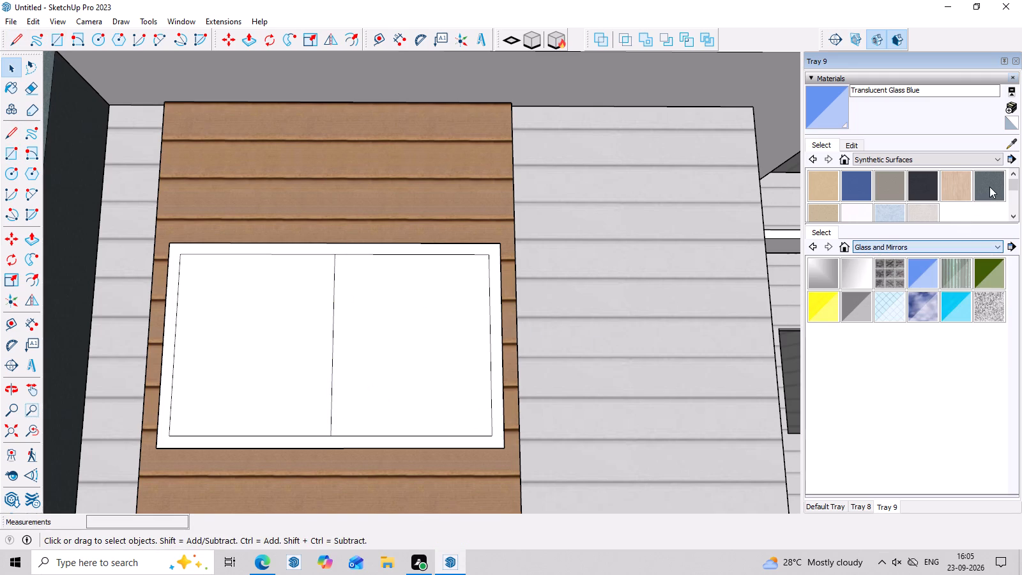
left_click(496, 298)
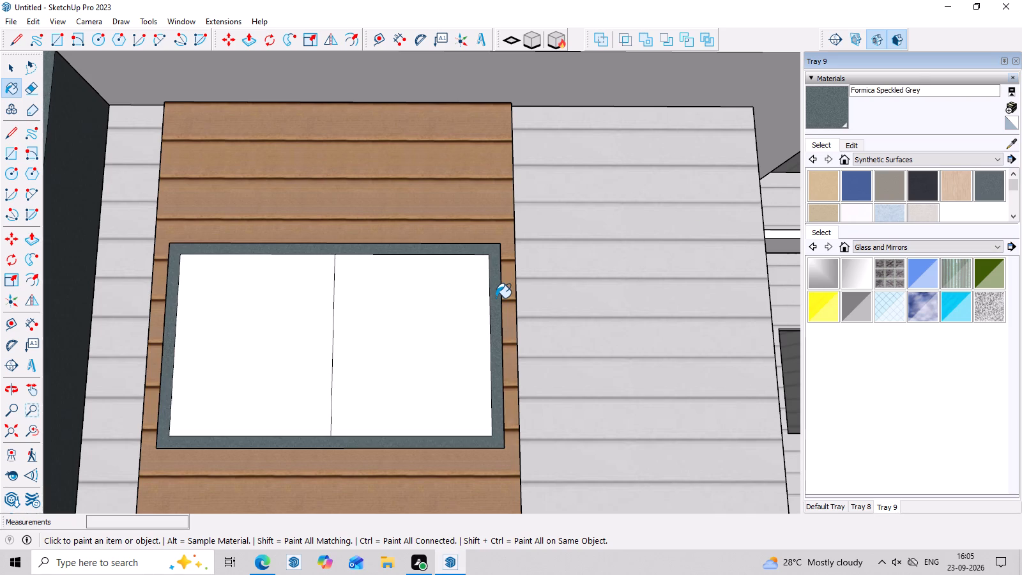
key("space")
Paint both panes of the lower window with Translucent Glass Gray.
left_click(921, 279)
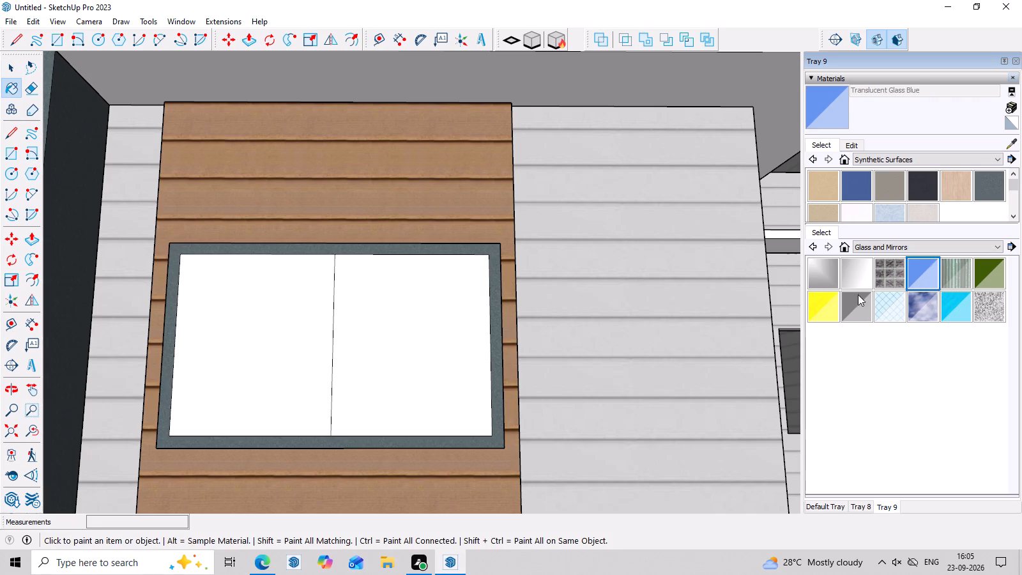
left_click(856, 297)
left_click(431, 349)
left_click(253, 330)
Review the whole house facade and its windows from several angles and distances.
scroll(416, 379, "down", 6)
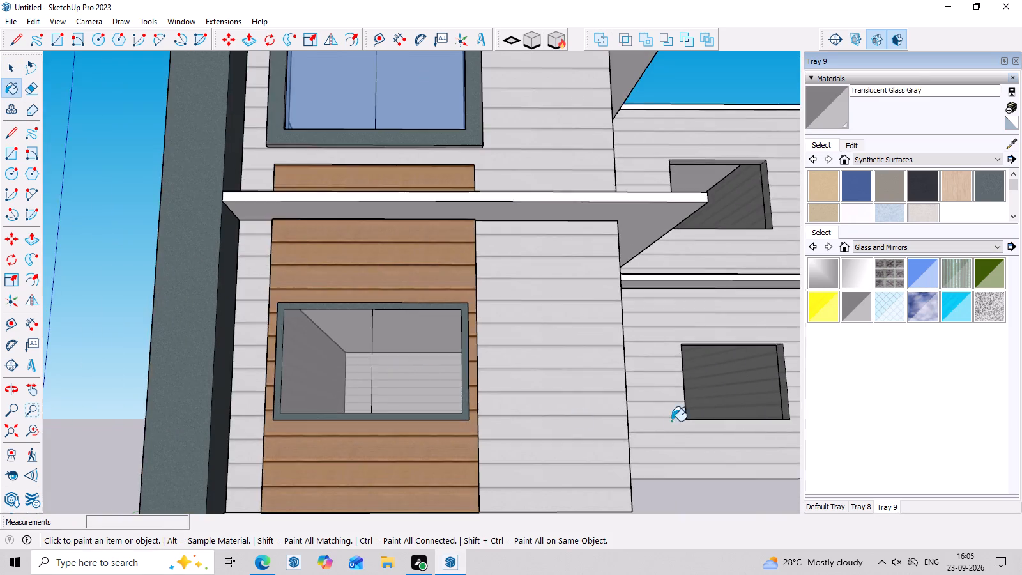
middle_click_drag(671, 421, 661, 525)
scroll(652, 461, "down", 7)
middle_click_drag(700, 457, 709, 394)
scroll(683, 372, "down", 4)
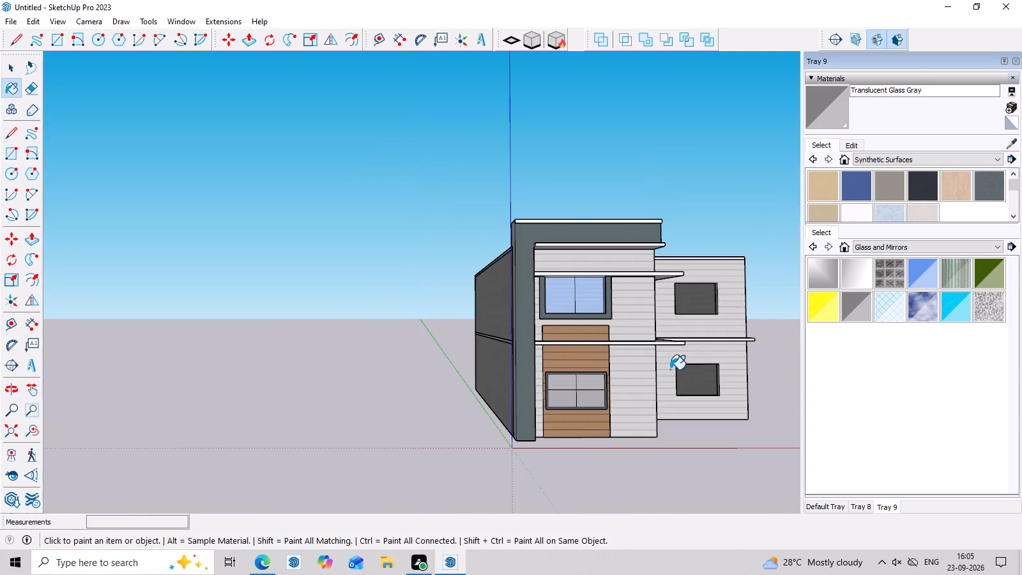
scroll(774, 317, "up", 4)
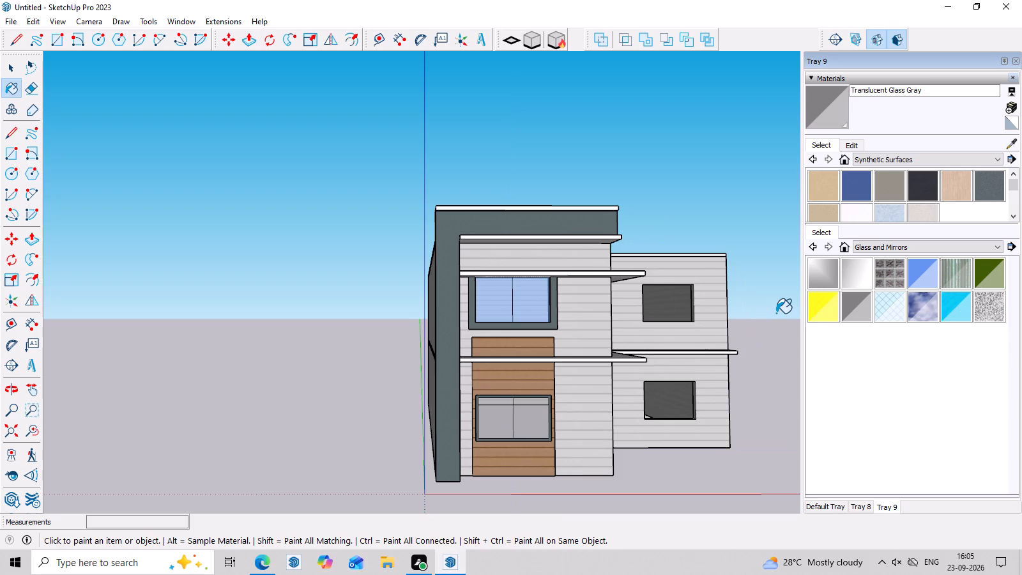
scroll(800, 282, "up", 2)
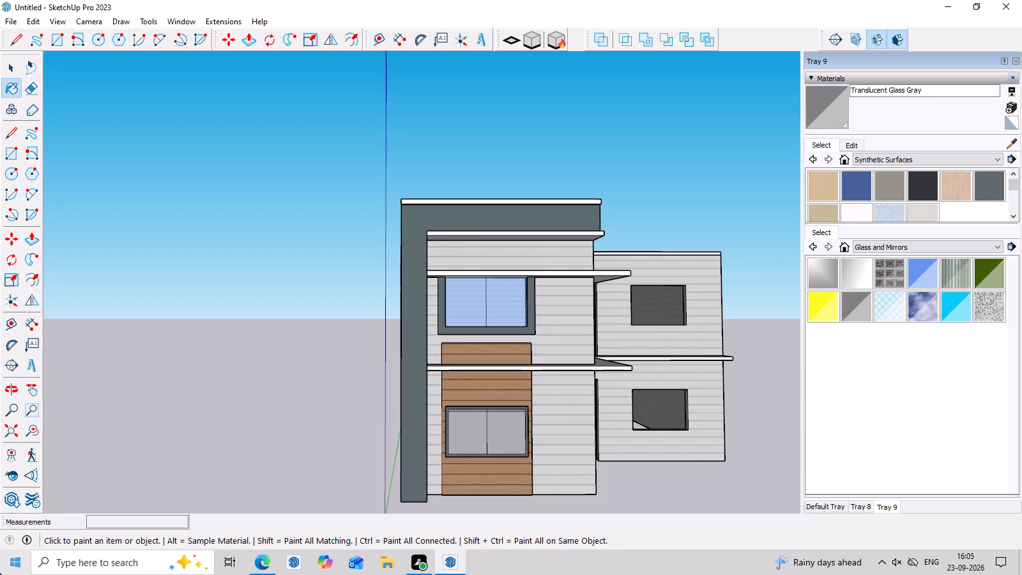
key("space")
scroll(657, 226, "down", 3)
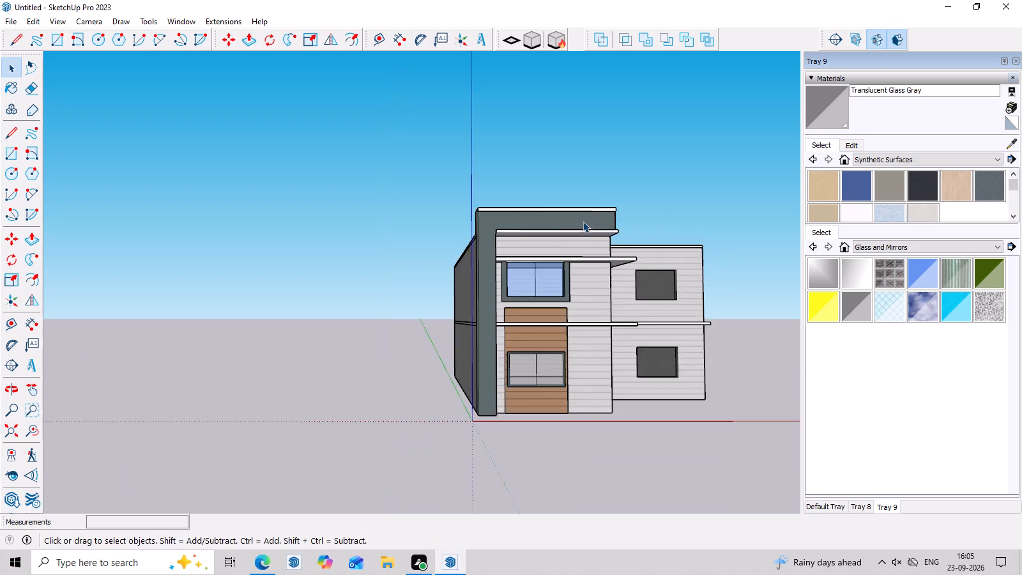
scroll(583, 221, "down", 4)
middle_click_drag(696, 289, 643, 298)
scroll(734, 289, "up", 9)
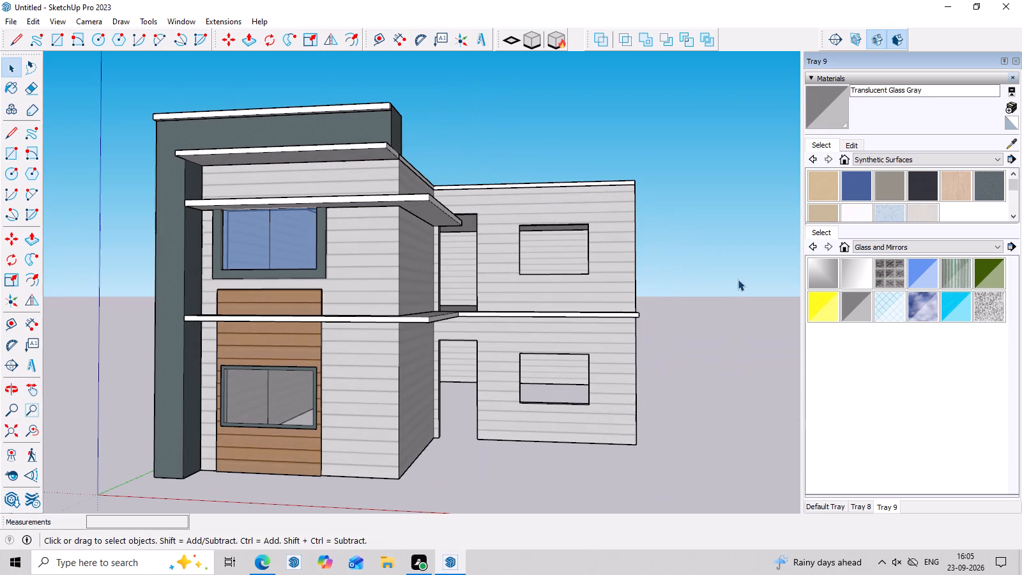
middle_click(713, 279)
key("Escape")
scroll(330, 210, "down", 5)
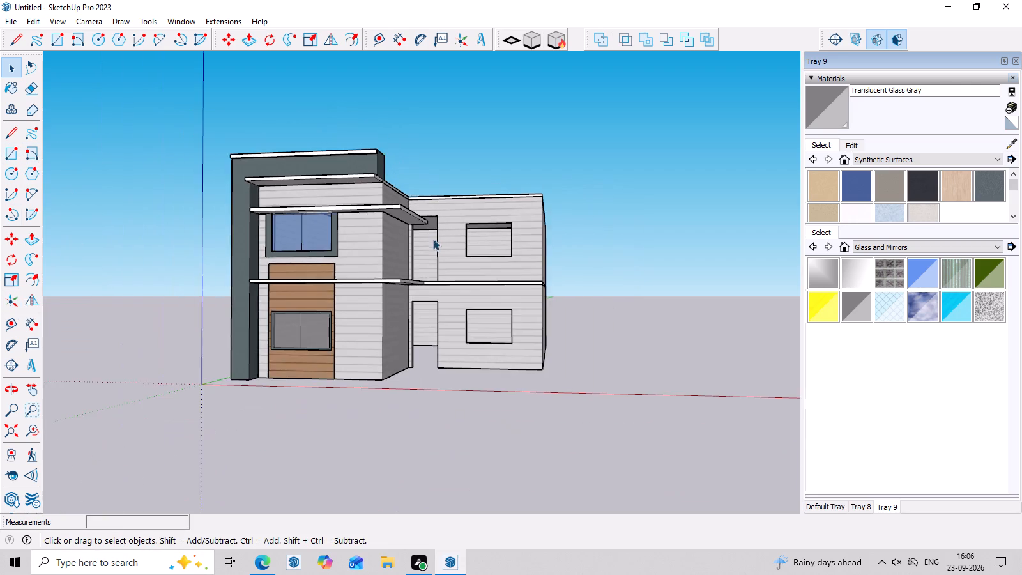
middle_click_drag(439, 247, 462, 299)
middle_click_drag(492, 295, 568, 221)
middle_click_drag(576, 217, 584, 215)
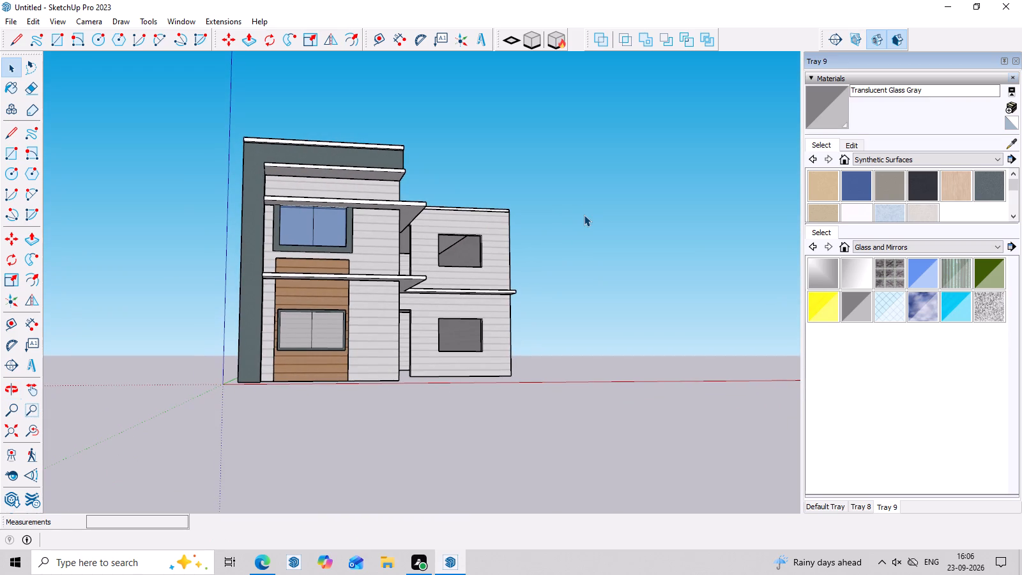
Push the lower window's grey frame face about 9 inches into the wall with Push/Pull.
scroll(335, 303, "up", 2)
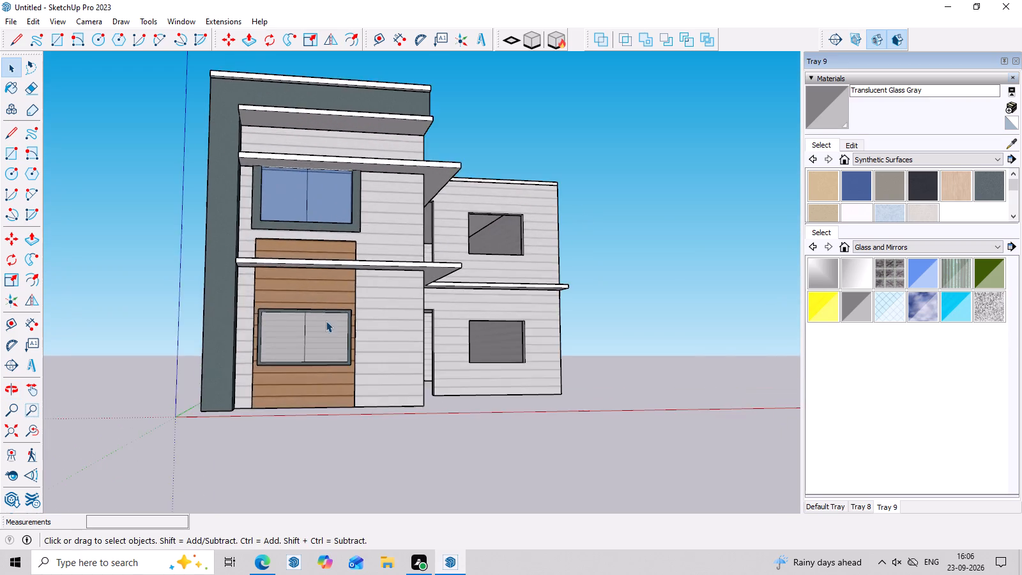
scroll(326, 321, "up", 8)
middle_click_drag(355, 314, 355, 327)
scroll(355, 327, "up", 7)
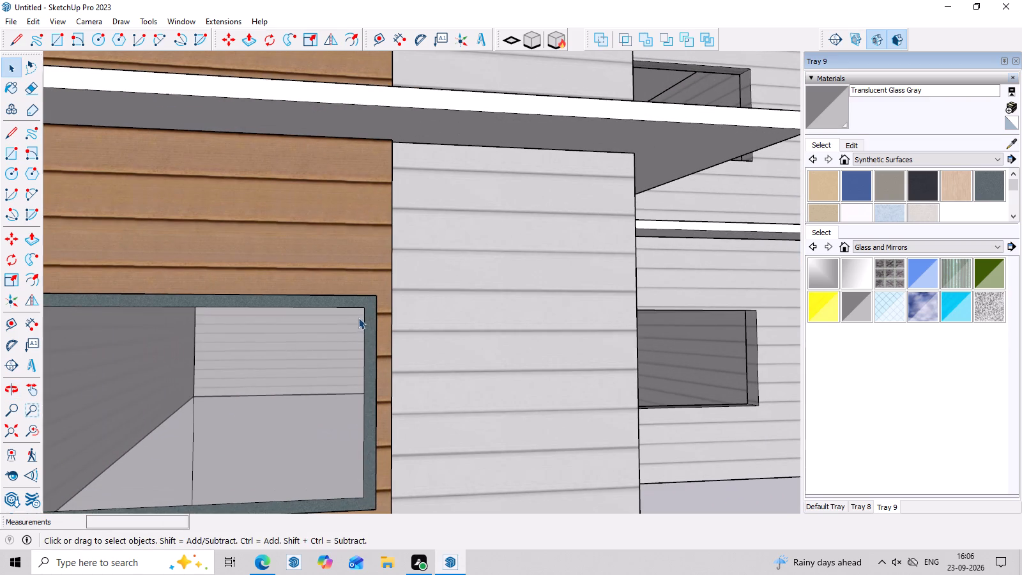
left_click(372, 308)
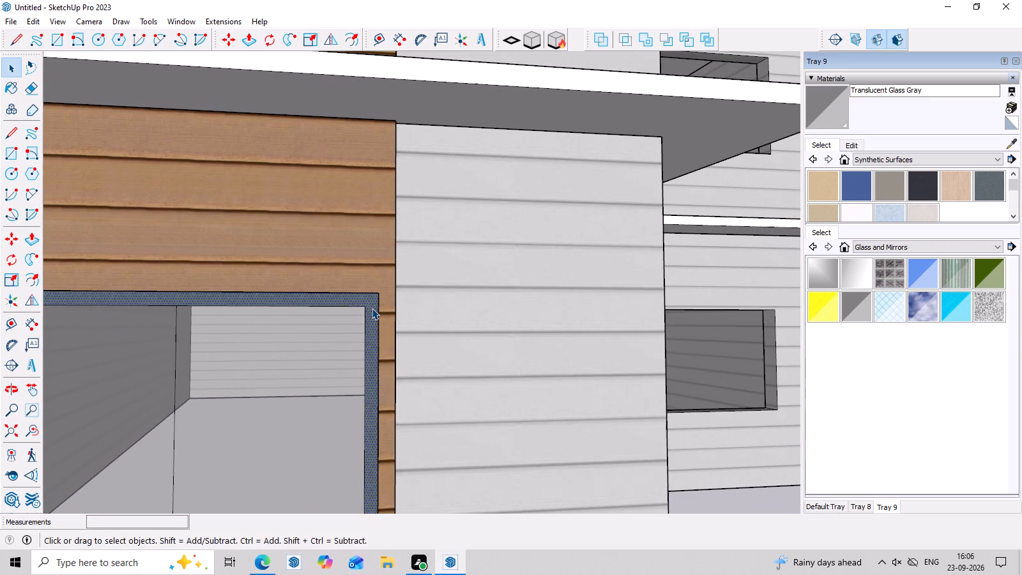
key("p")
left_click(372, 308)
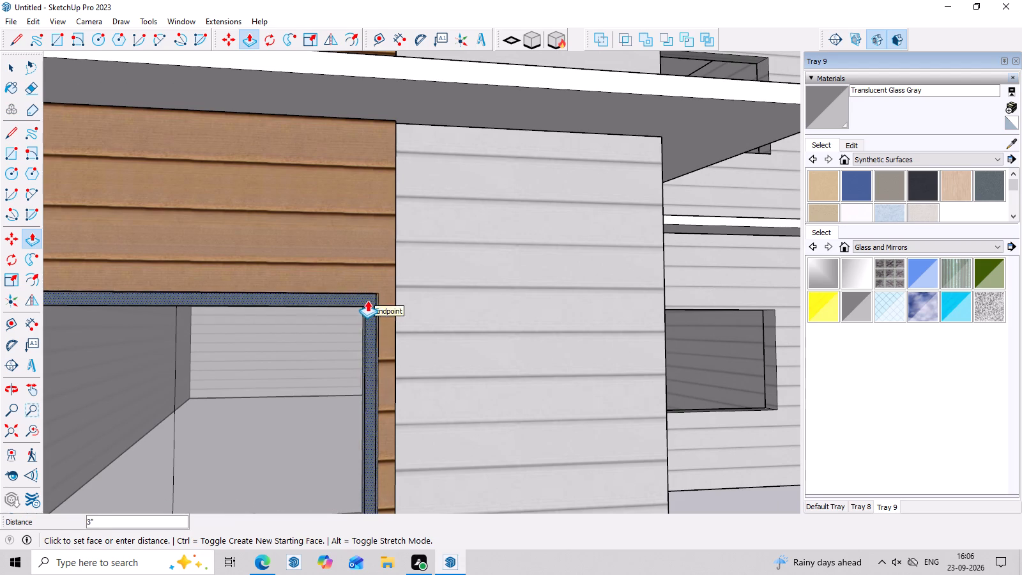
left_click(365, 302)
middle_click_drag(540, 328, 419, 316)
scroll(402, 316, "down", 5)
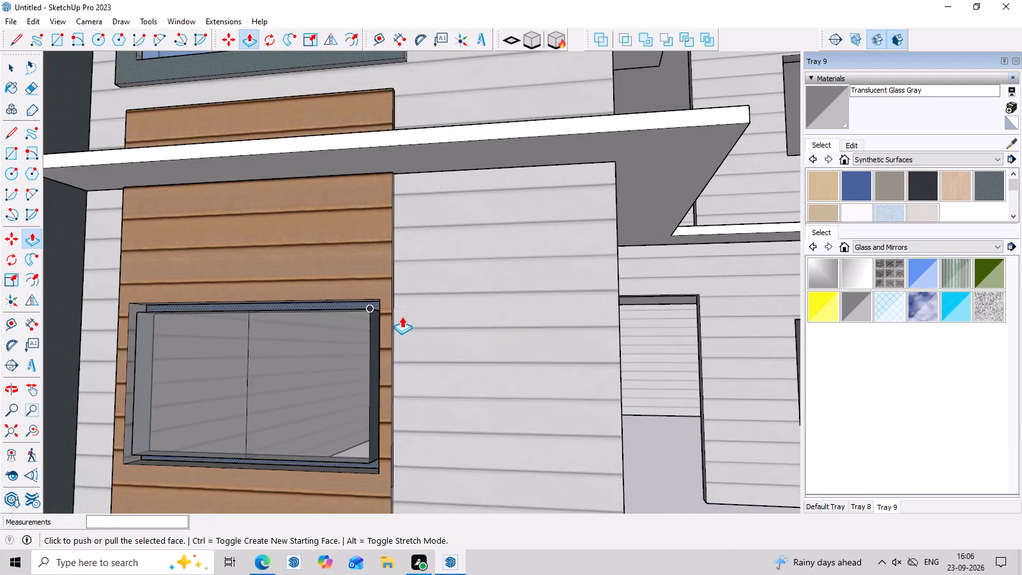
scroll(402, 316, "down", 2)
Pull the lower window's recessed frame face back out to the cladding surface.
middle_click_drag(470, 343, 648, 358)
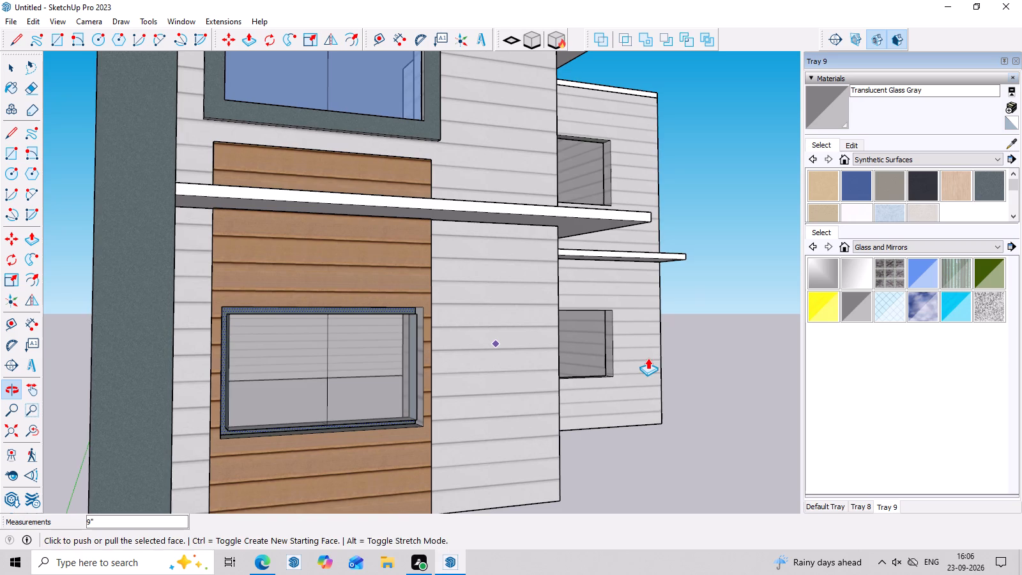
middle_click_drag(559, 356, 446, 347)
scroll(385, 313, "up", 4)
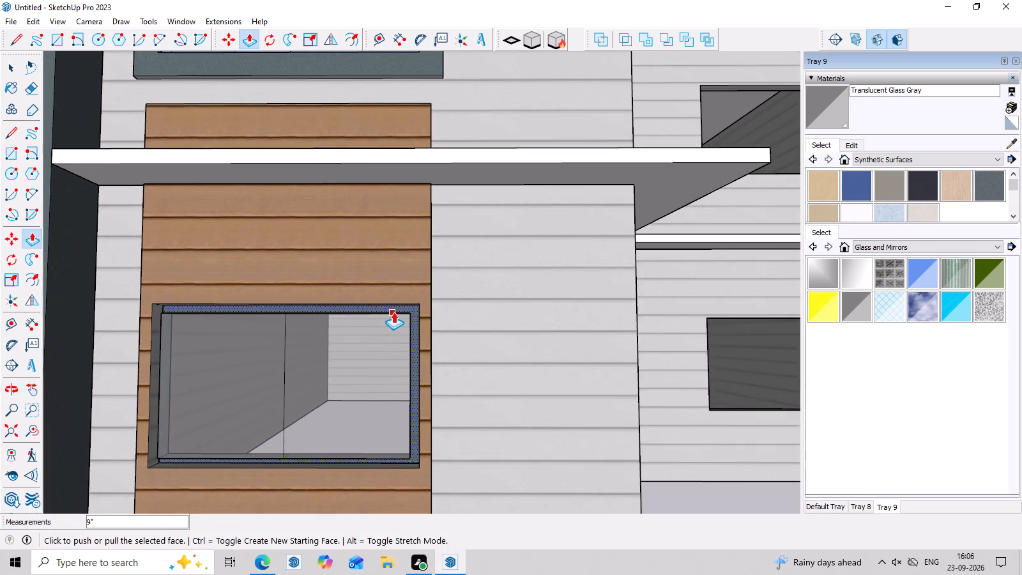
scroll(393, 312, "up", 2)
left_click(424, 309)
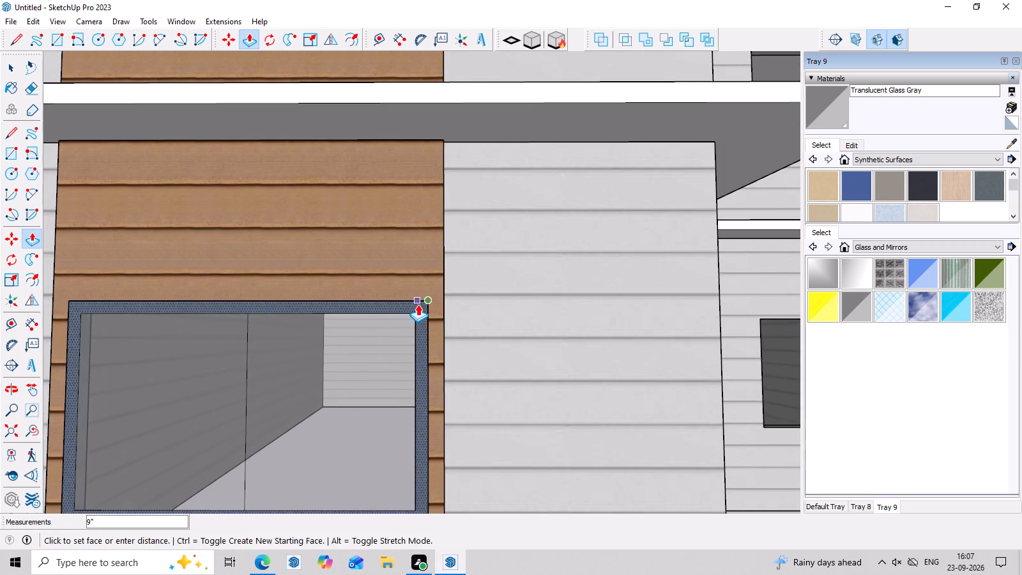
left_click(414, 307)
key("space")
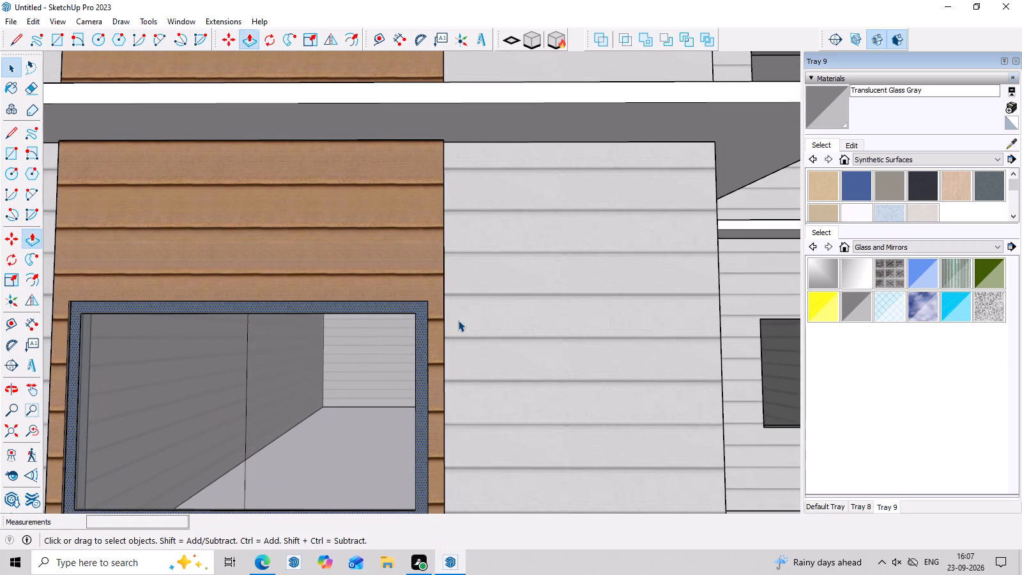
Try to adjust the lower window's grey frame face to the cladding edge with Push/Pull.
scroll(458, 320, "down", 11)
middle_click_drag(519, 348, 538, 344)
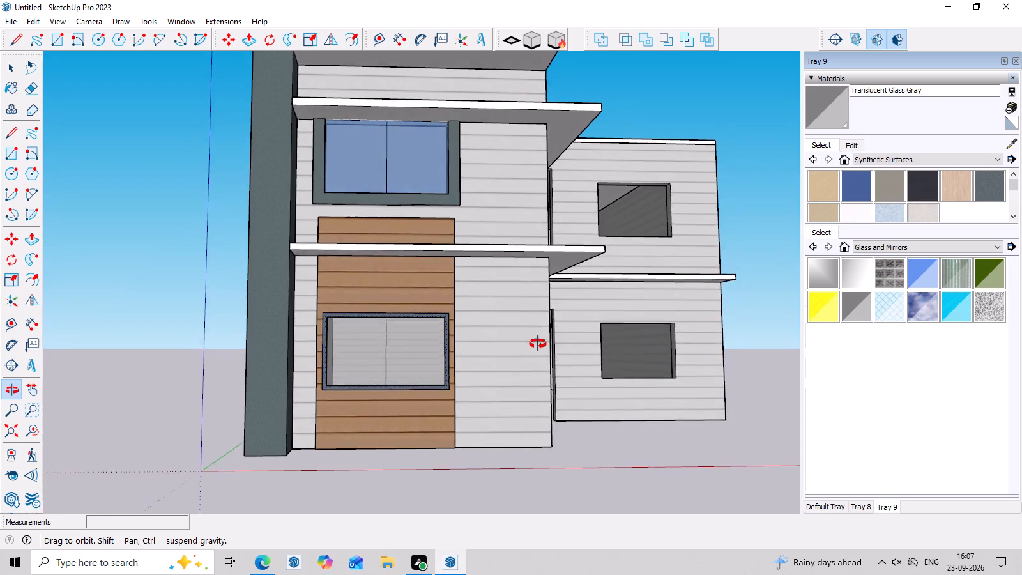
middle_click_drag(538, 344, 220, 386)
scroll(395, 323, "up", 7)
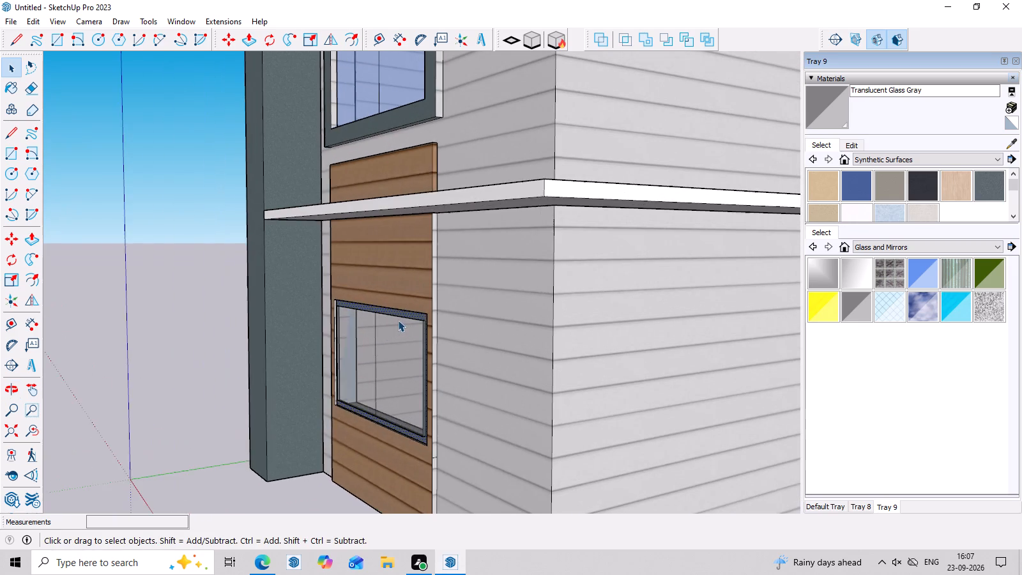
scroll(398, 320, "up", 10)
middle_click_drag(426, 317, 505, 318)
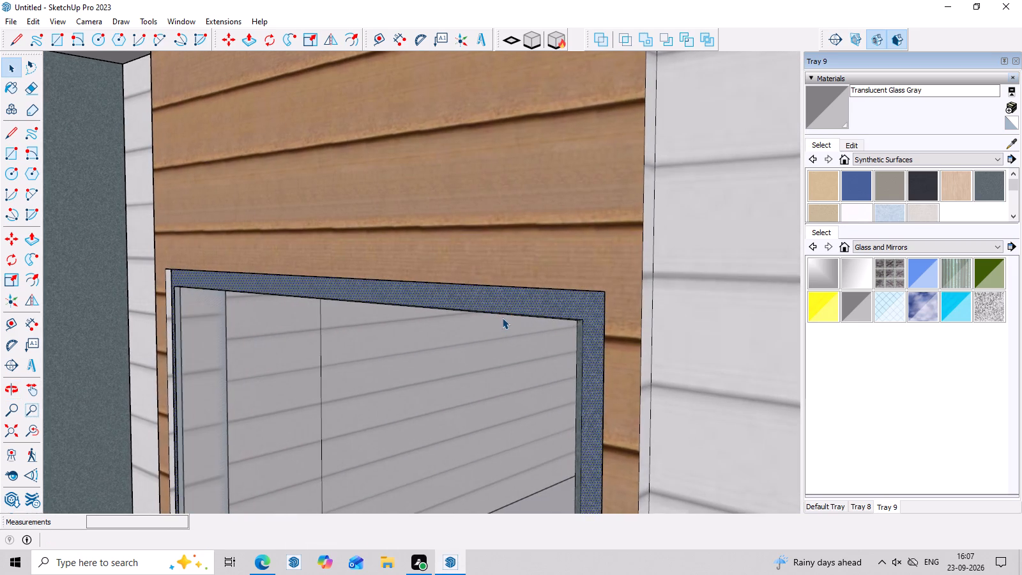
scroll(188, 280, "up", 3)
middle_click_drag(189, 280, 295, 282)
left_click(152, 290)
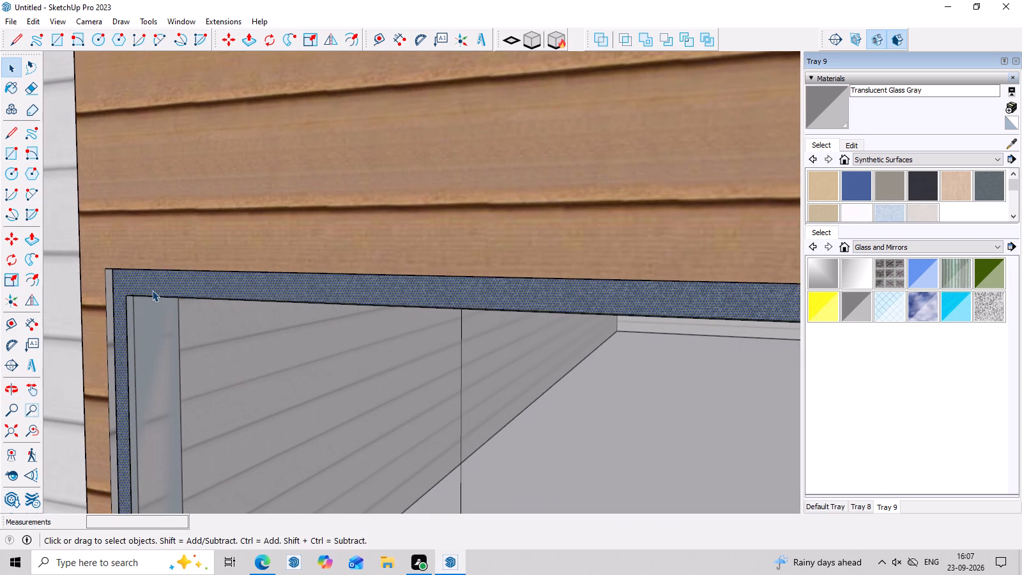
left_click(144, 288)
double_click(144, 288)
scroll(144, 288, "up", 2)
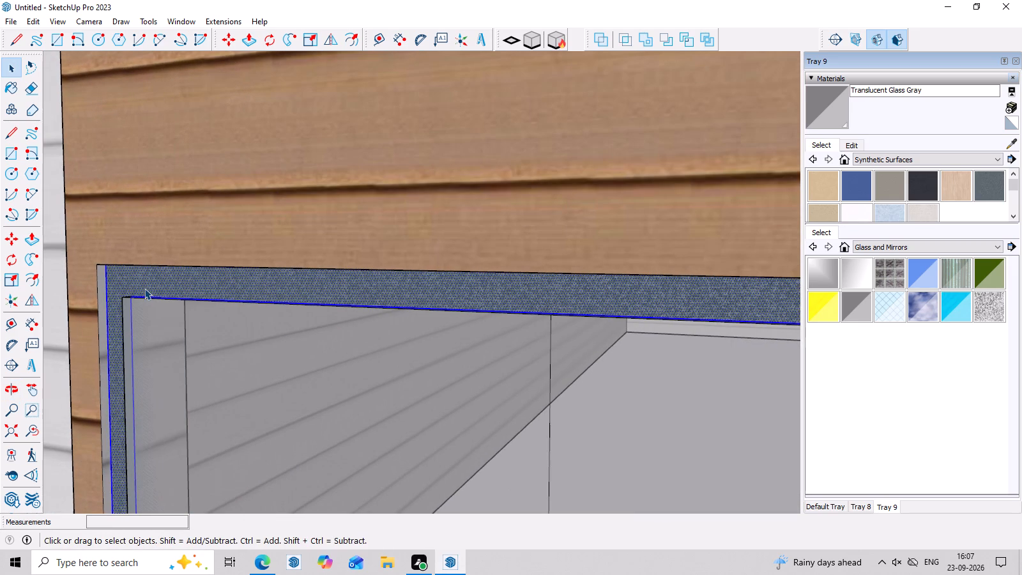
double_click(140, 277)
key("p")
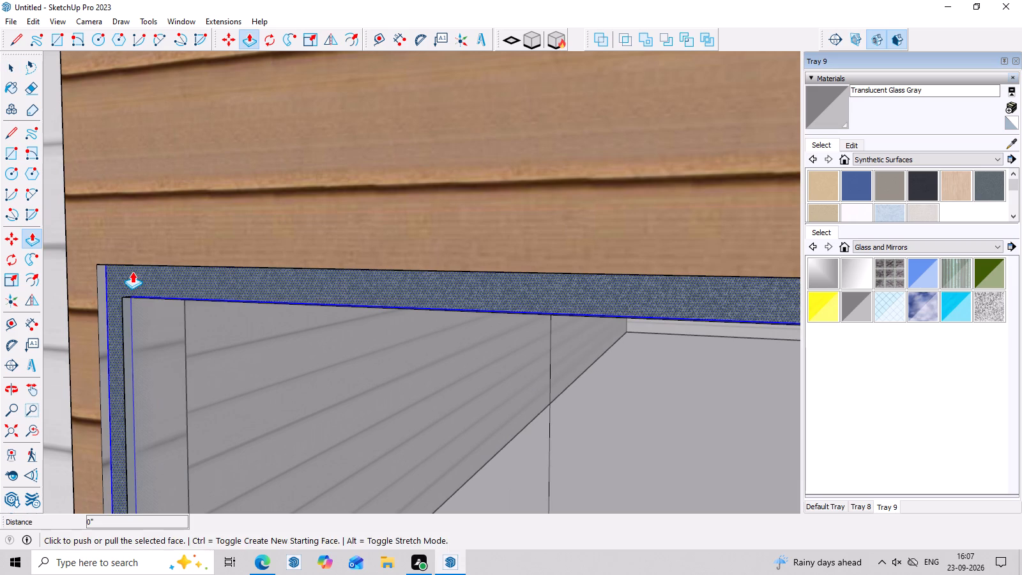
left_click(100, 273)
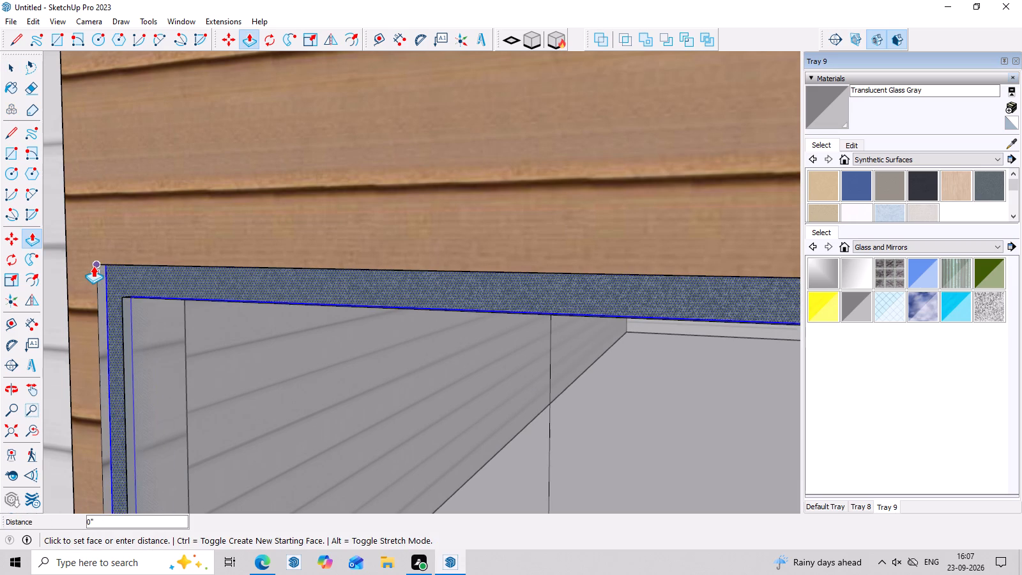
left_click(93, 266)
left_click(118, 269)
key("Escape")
Undo the recent Push/Pull changes to the lower window's grey frame.
key("ctrl+z")
key("ctrl+z")
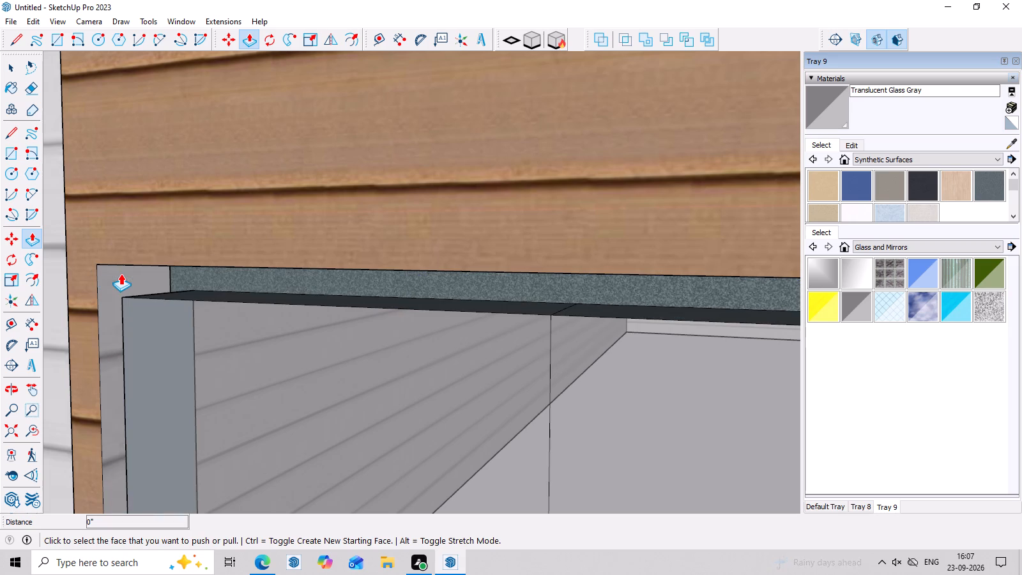
key("ctrl+z")
key("space")
Examine the house's front and side wing, including its windows and doorway openings, from several angles.
scroll(205, 312, "down", 11)
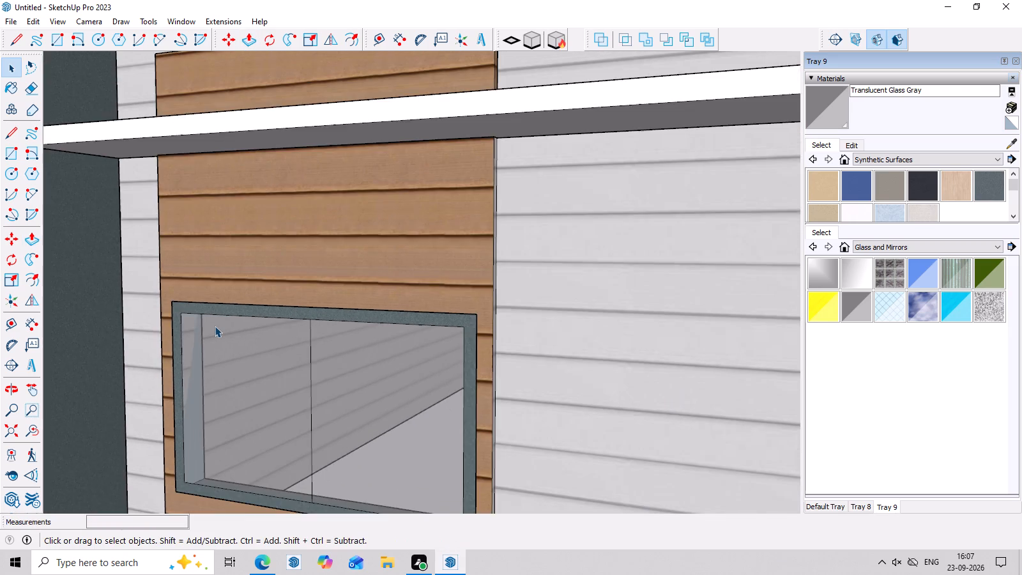
scroll(215, 326, "down", 13)
middle_click_drag(324, 374, 520, 231)
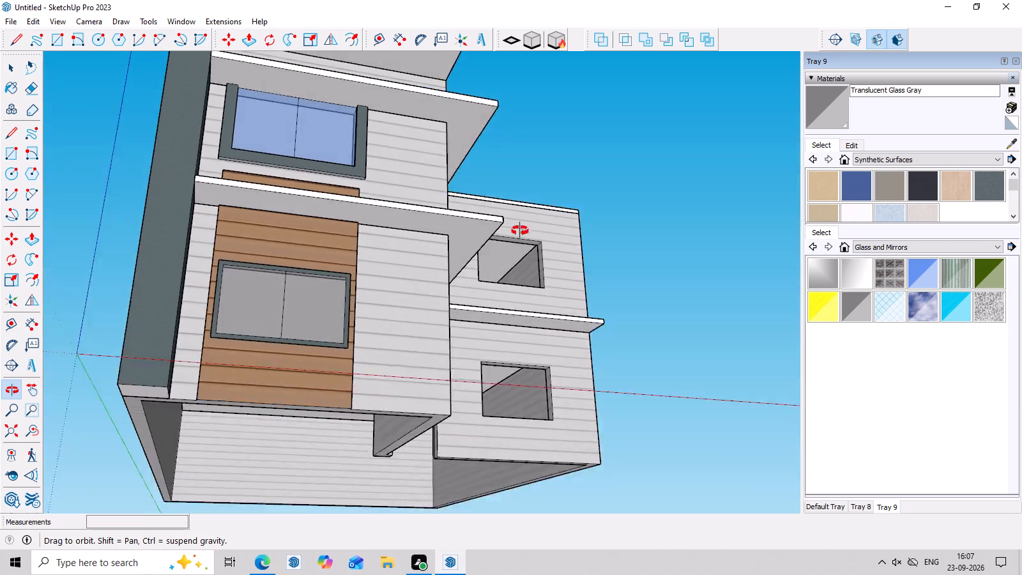
middle_click_drag(520, 231, 470, 296)
scroll(367, 325, "up", 10)
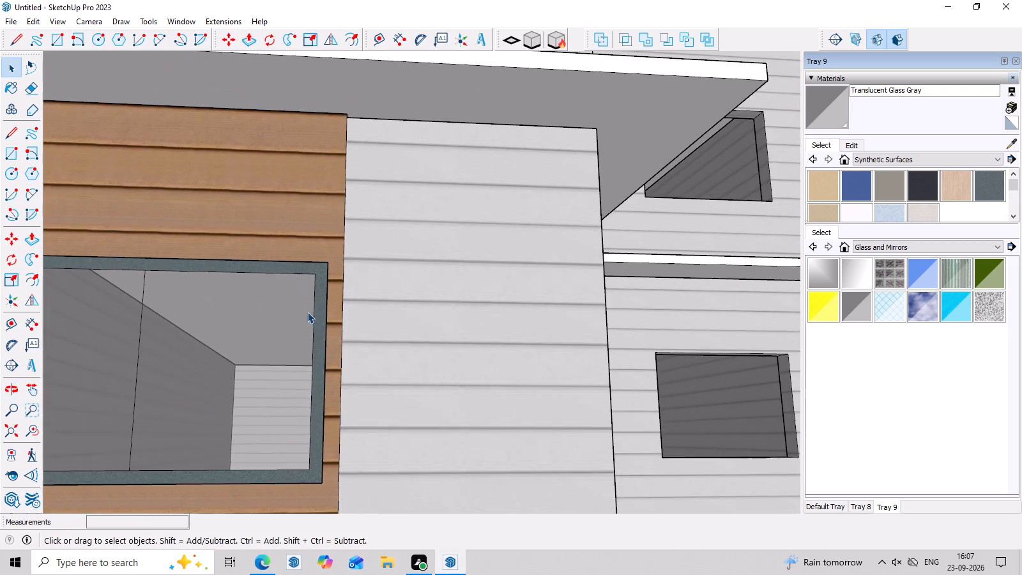
middle_click_drag(326, 314, 317, 335)
scroll(370, 315, "down", 12)
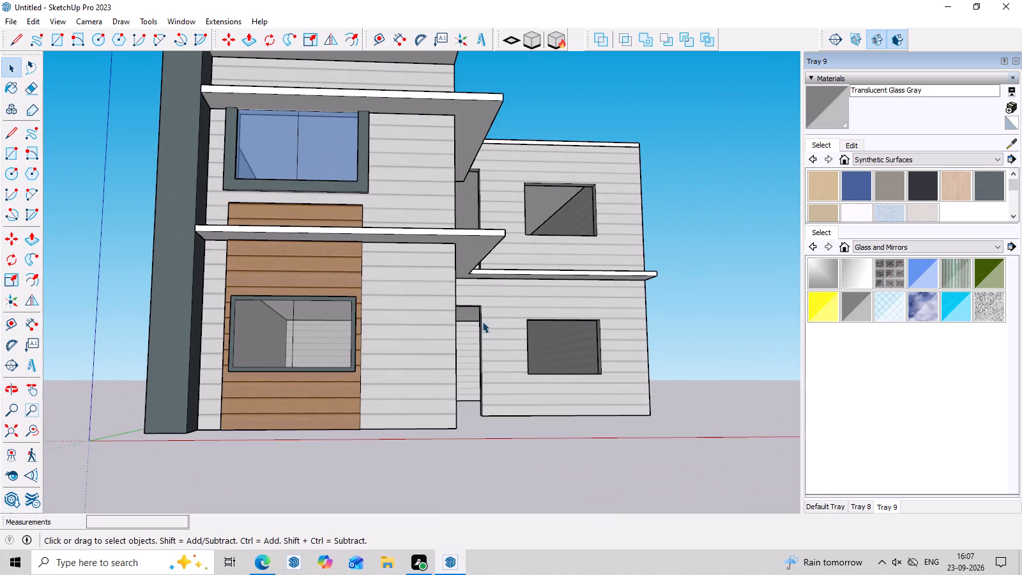
scroll(547, 218, "up", 3)
scroll(561, 203, "down", 6)
middle_click_drag(646, 146, 609, 217)
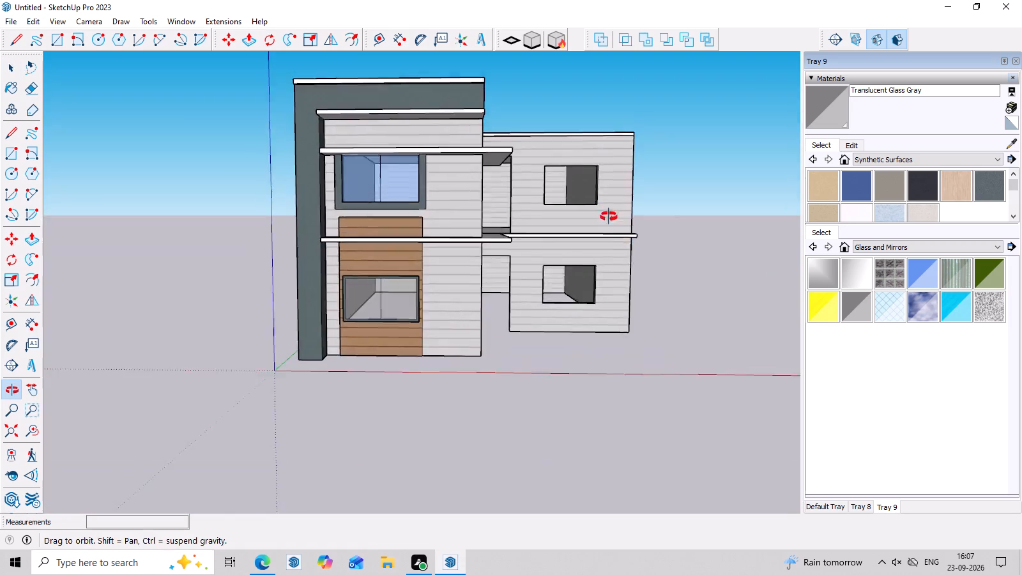
middle_click_drag(609, 217, 574, 285)
scroll(650, 107, "up", 4)
middle_click_drag(653, 158, 667, 102)
scroll(667, 102, "up", 1)
scroll(667, 102, "down", 1)
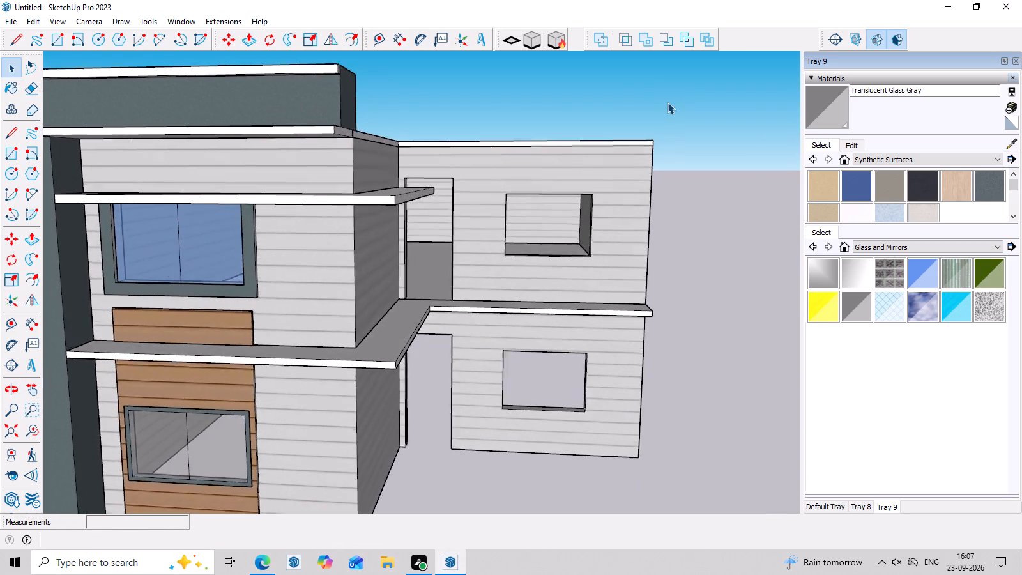
scroll(667, 102, "down", 4)
middle_click_drag(693, 148, 689, 83)
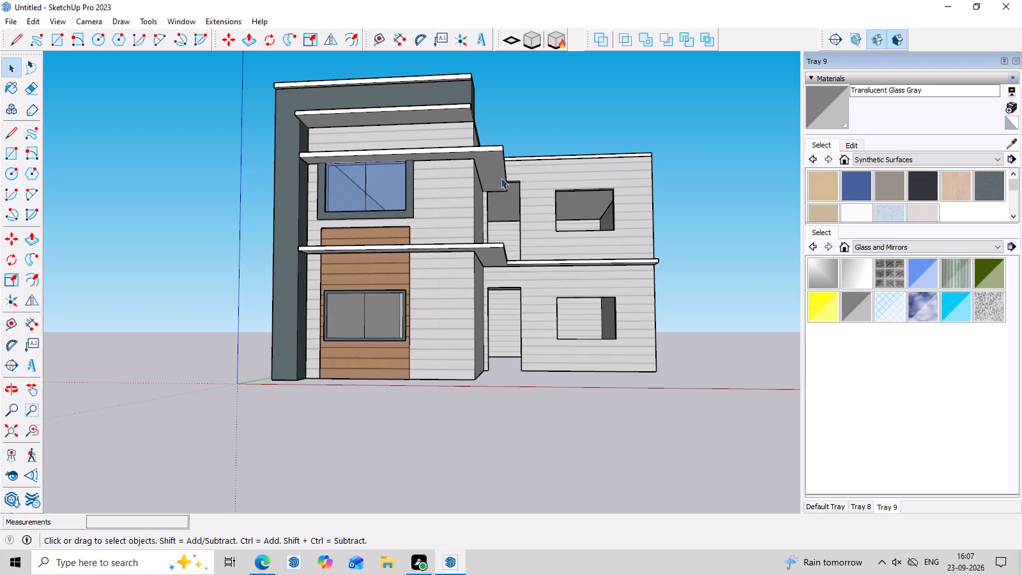
middle_click_drag(565, 196, 424, 195)
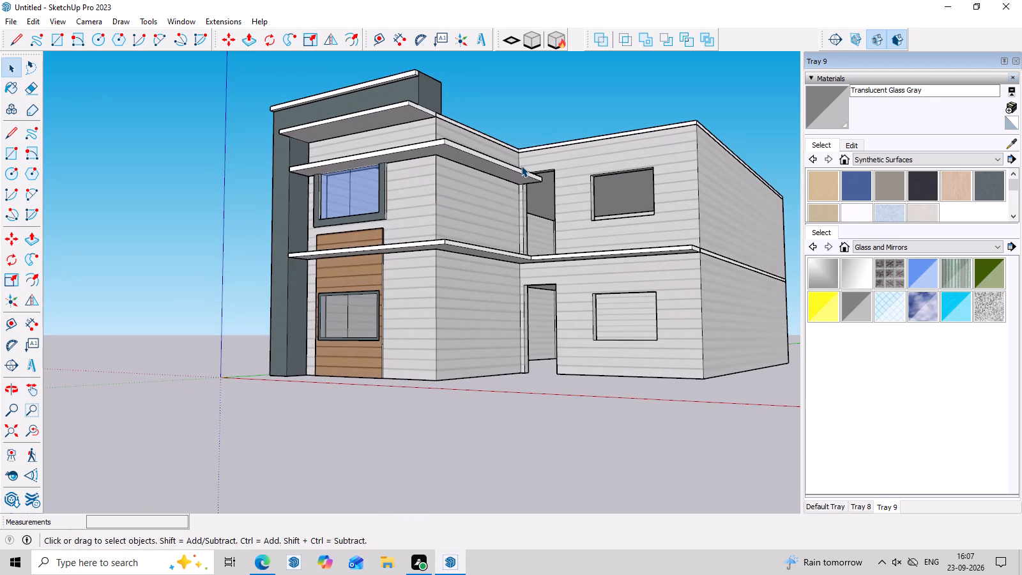
middle_click_drag(521, 165, 431, 177)
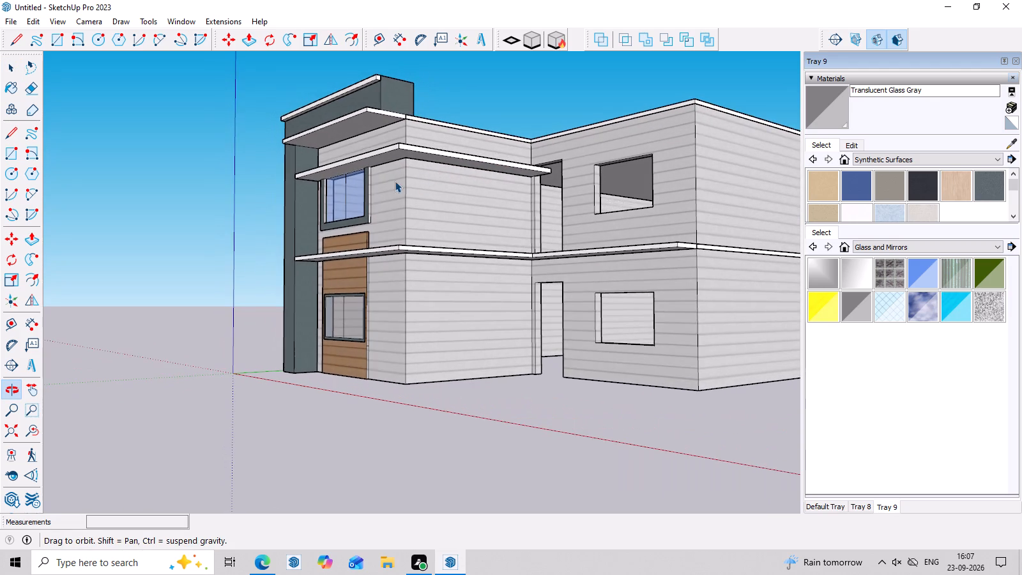
Lower the head of the upper-floor doorway near the inside corner by 1' 9" with Push/Pull.
scroll(558, 137, "up", 10)
left_click(562, 196)
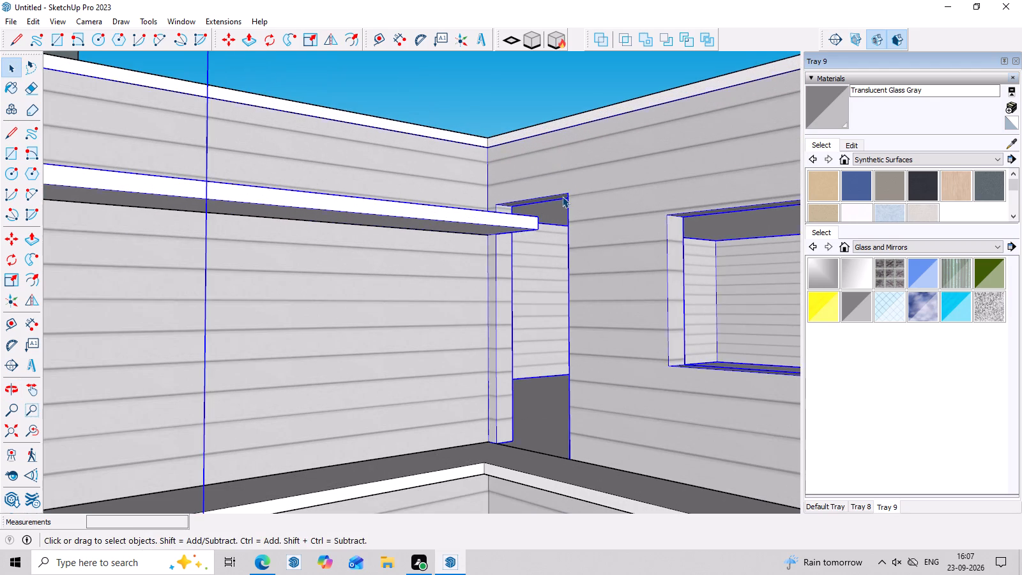
scroll(562, 196, "up", 3)
double_click(561, 197)
scroll(561, 197, "up", 3)
left_click(561, 197)
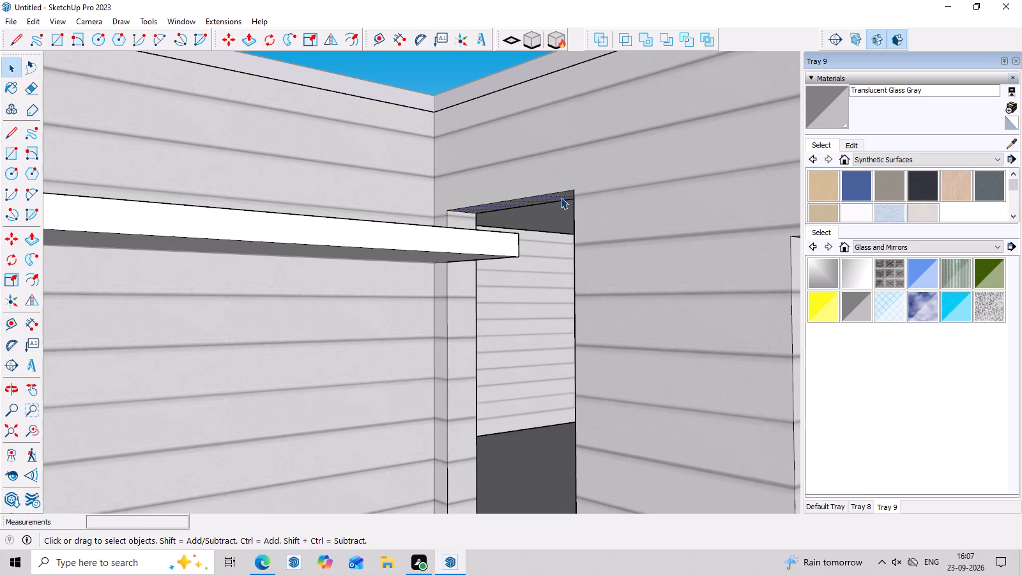
key("p")
left_click(561, 197)
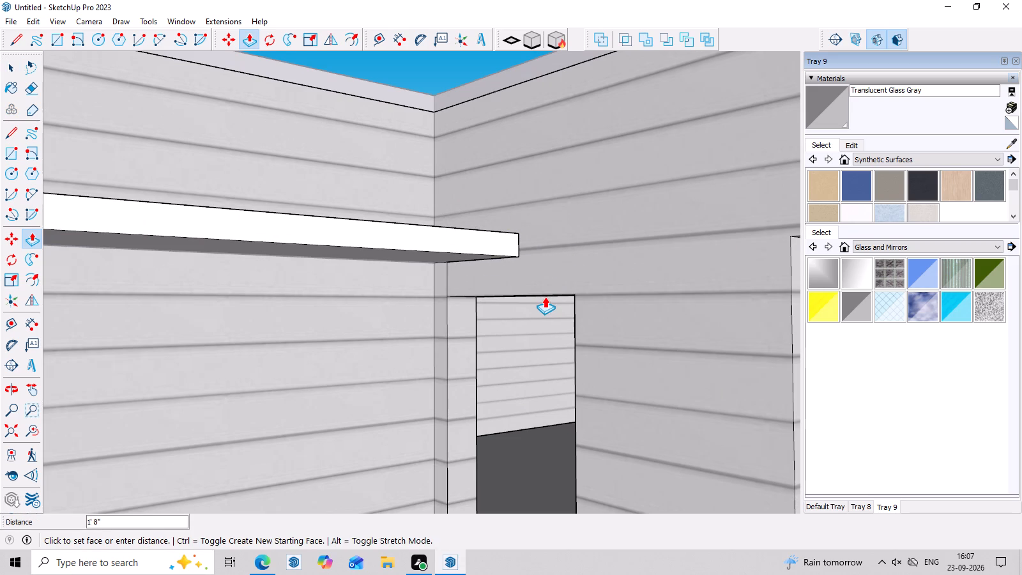
scroll(545, 302, "down", 2)
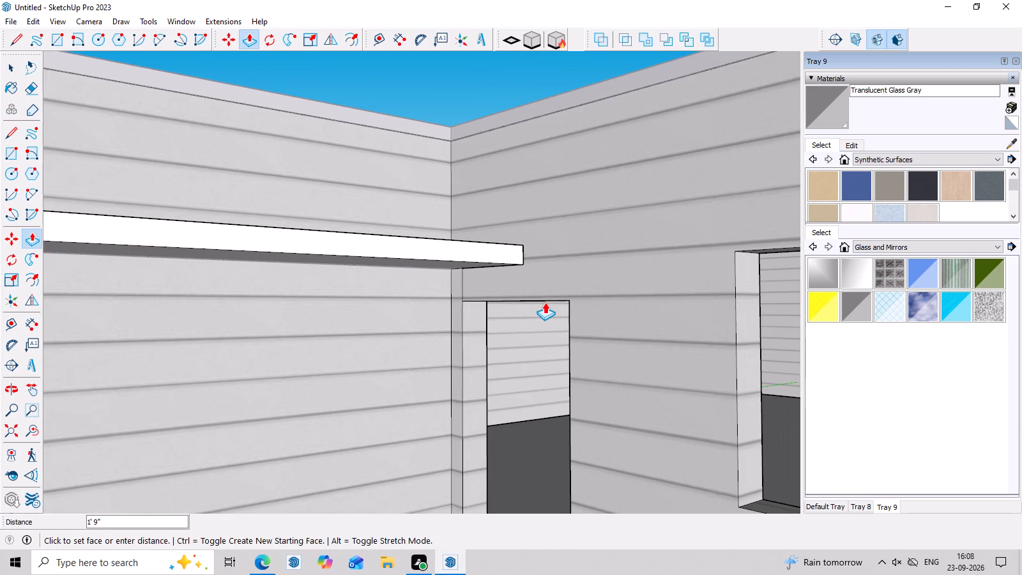
middle_click(545, 302)
left_click(545, 302)
scroll(545, 302, "down", 11)
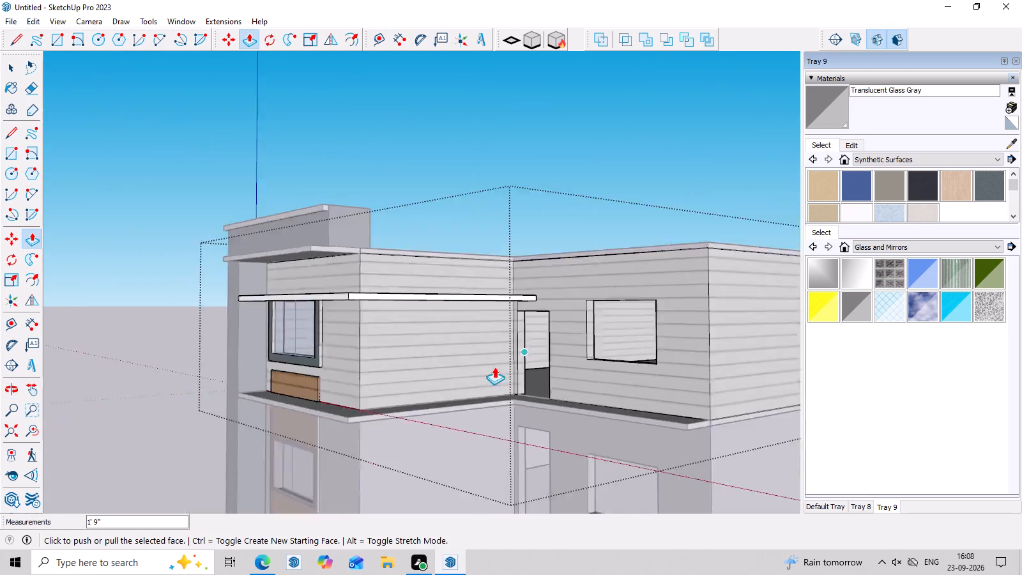
scroll(494, 367, "down", 4)
middle_click_drag(562, 402, 791, 413)
key("space")
left_click(749, 319)
Lower the head of the ground-floor doorway near the inside corner by 1' 8" with Push/Pull.
middle_click_drag(740, 332, 745, 297)
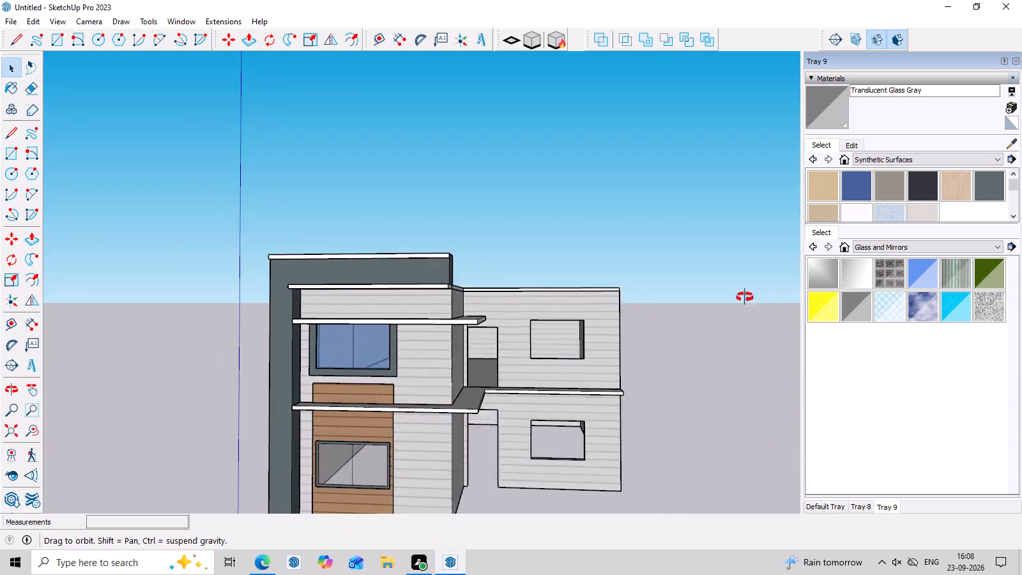
middle_click_drag(745, 297, 751, 226)
scroll(655, 367, "up", 3)
scroll(448, 450, "down", 7)
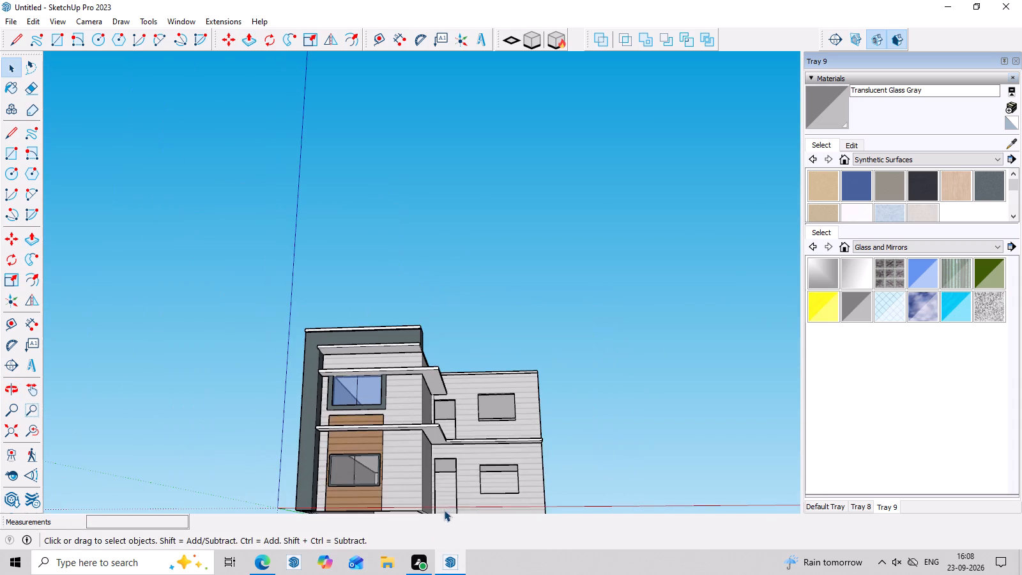
middle_click_drag(517, 458, 512, 497)
scroll(452, 478, "up", 7)
middle_click_drag(443, 430, 450, 390)
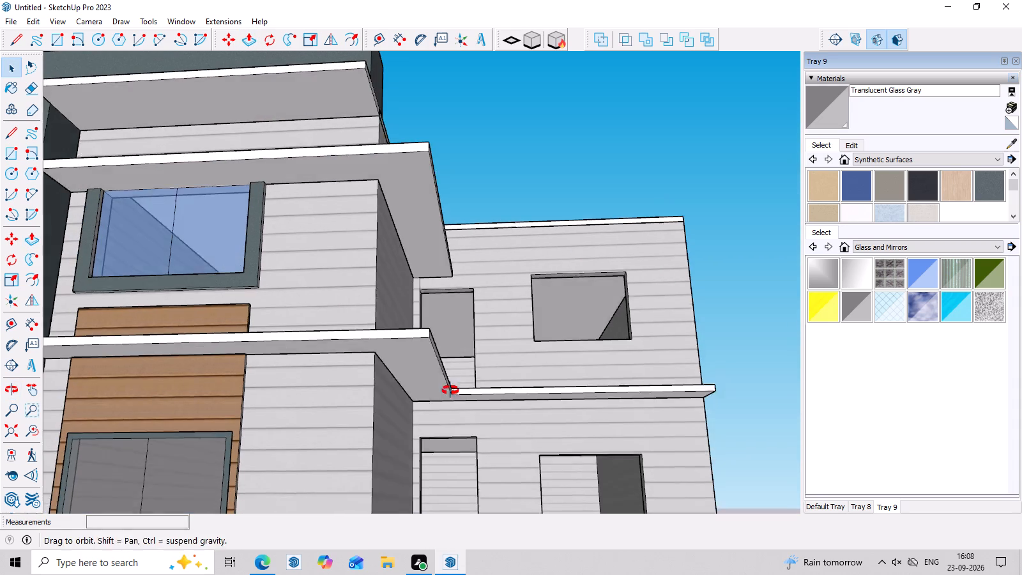
middle_click_drag(450, 390, 450, 388)
double_click(482, 413)
middle_click_drag(480, 430, 469, 329)
scroll(455, 454, "up", 2)
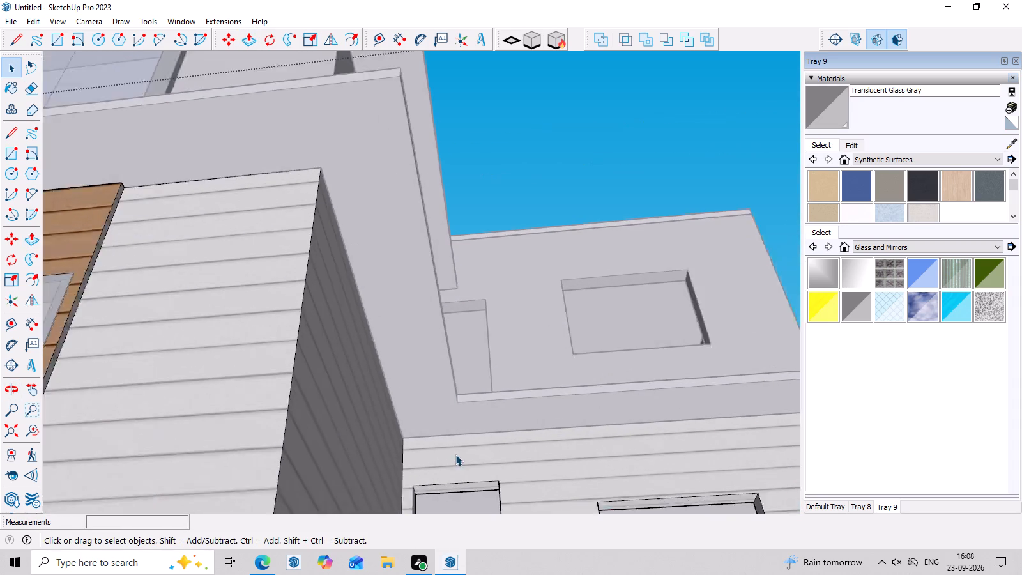
scroll(455, 454, "up", 4)
scroll(436, 383, "down", 12)
middle_click_drag(492, 420, 491, 444)
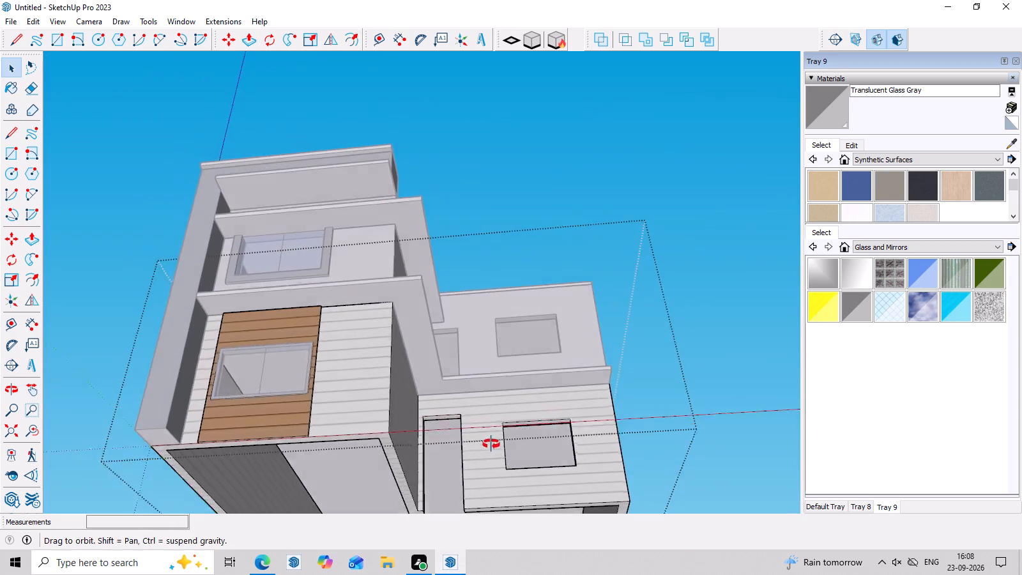
middle_click_drag(491, 444, 482, 464)
scroll(475, 444, "up", 7)
left_click(428, 383)
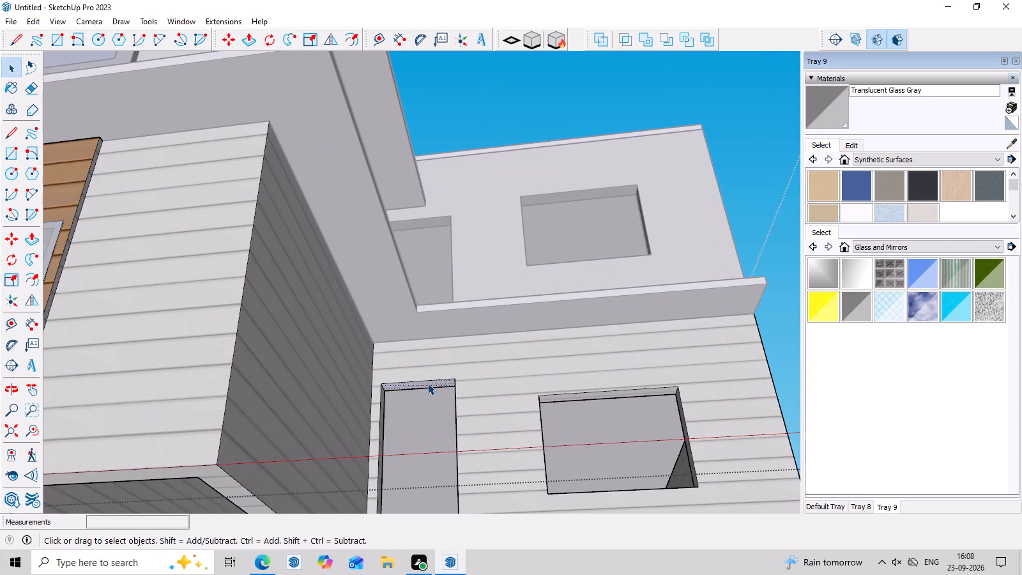
key("p")
left_click(428, 383)
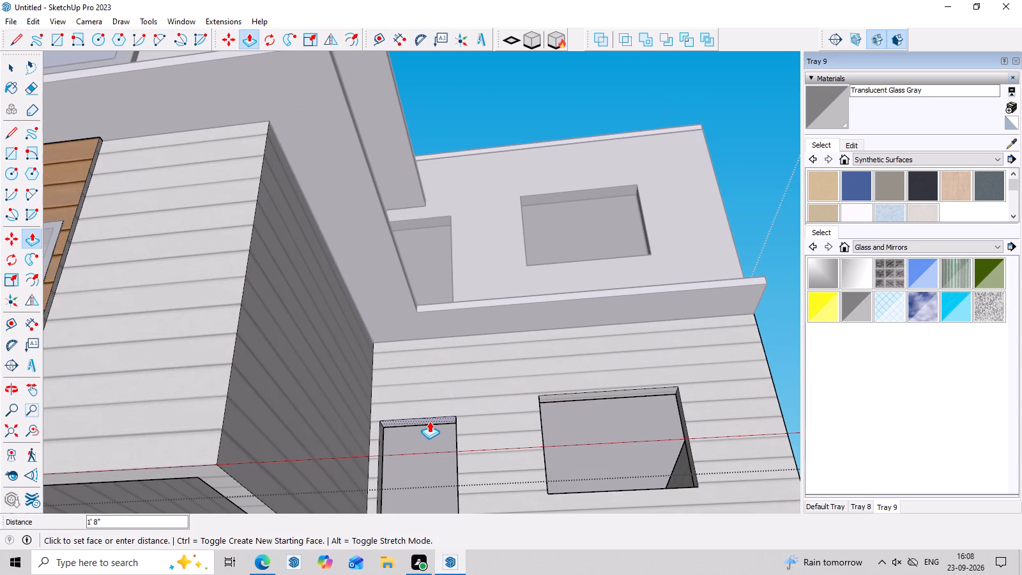
left_click(429, 421)
Examine the ground-floor doorway opening and its jambs from the front and up close.
scroll(452, 361, "down", 7)
middle_click_drag(514, 361, 523, 478)
scroll(429, 395, "up", 6)
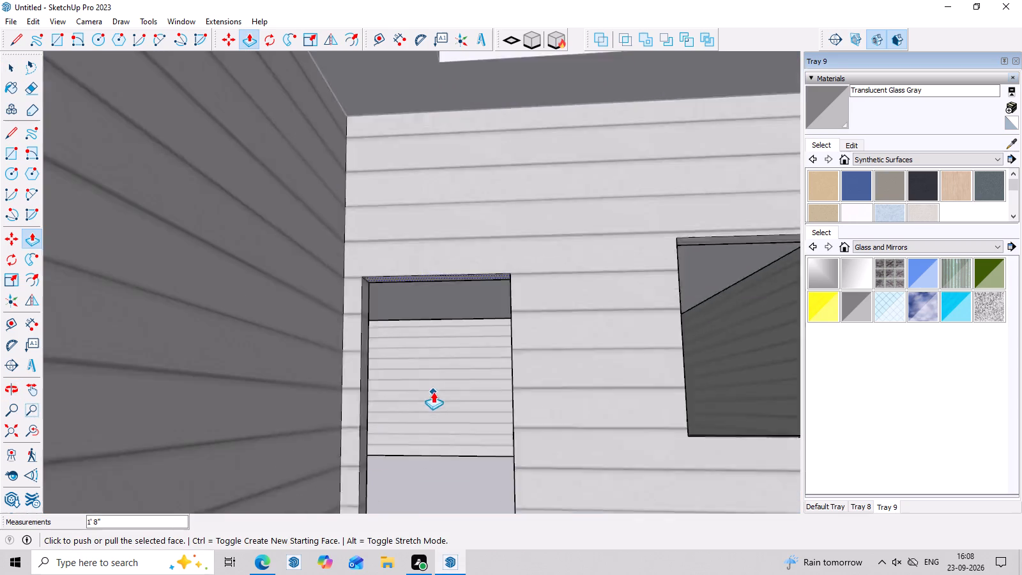
scroll(433, 392, "up", 1)
middle_click_drag(472, 423, 504, 433)
scroll(521, 410, "down", 14)
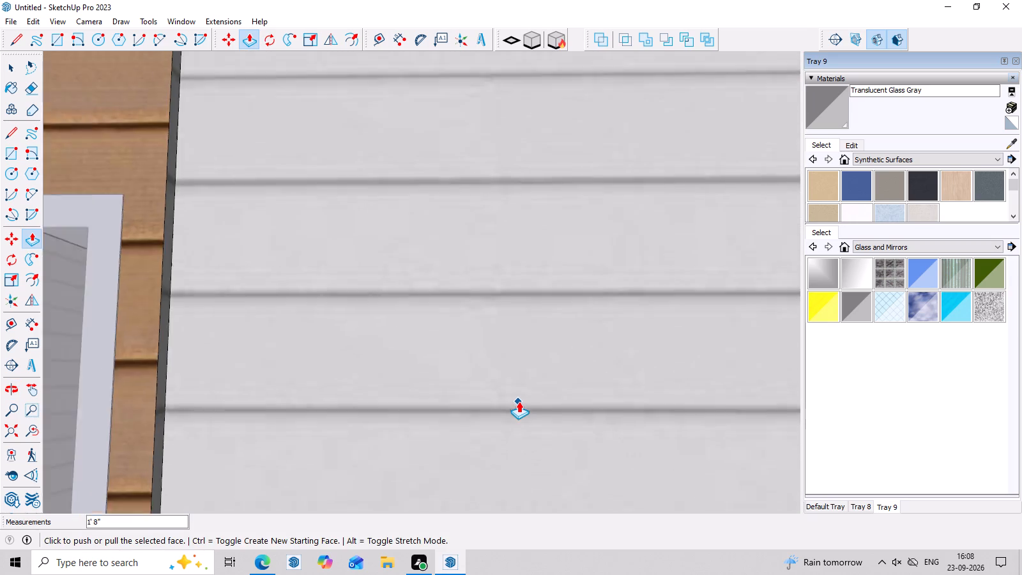
scroll(519, 401, "down", 20)
middle_click_drag(663, 379, 599, 436)
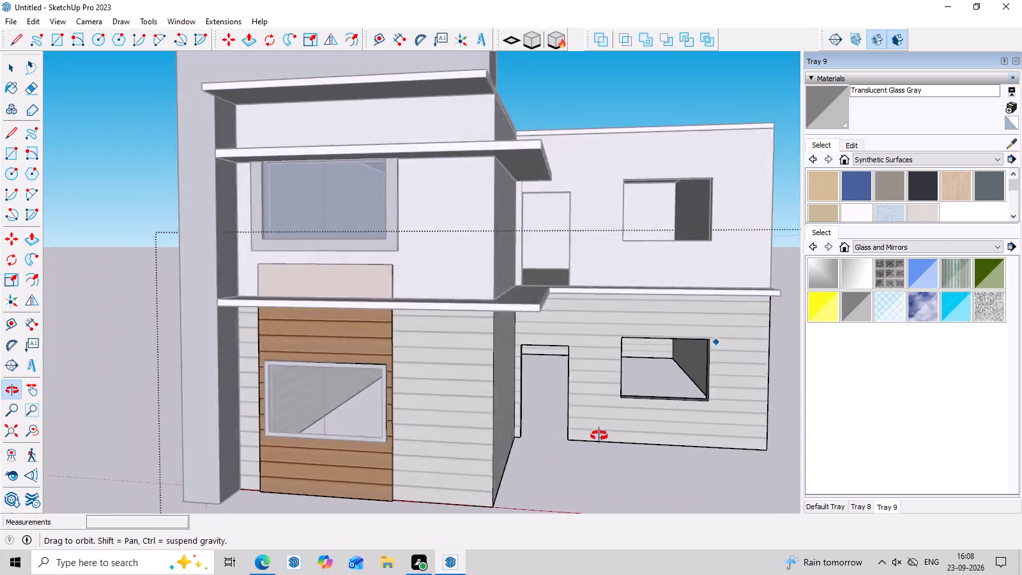
middle_click_drag(599, 436, 573, 440)
scroll(570, 426, "up", 7)
middle_click_drag(569, 415, 625, 435)
scroll(585, 390, "up", 2)
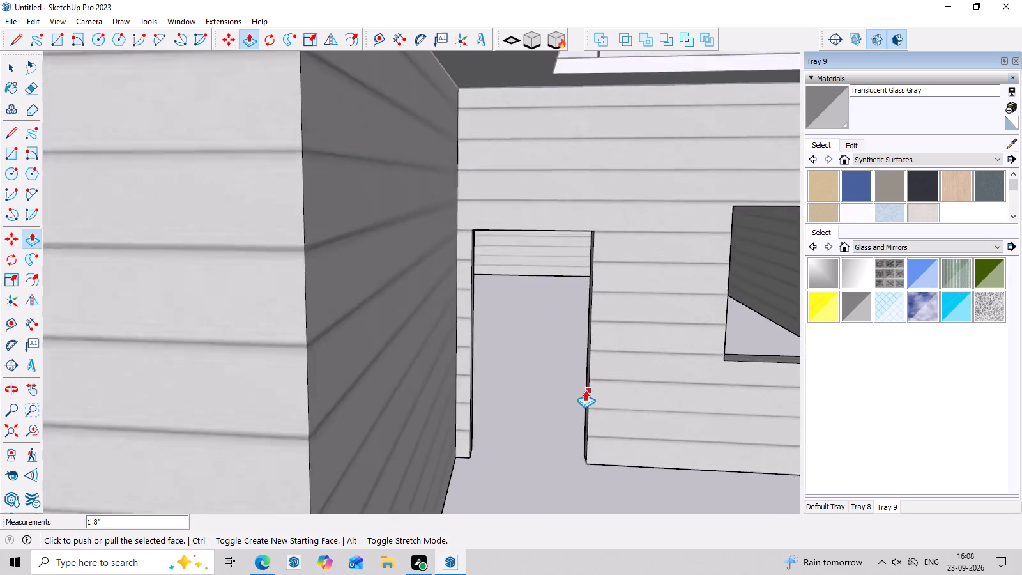
scroll(585, 390, "up", 4)
key("space")
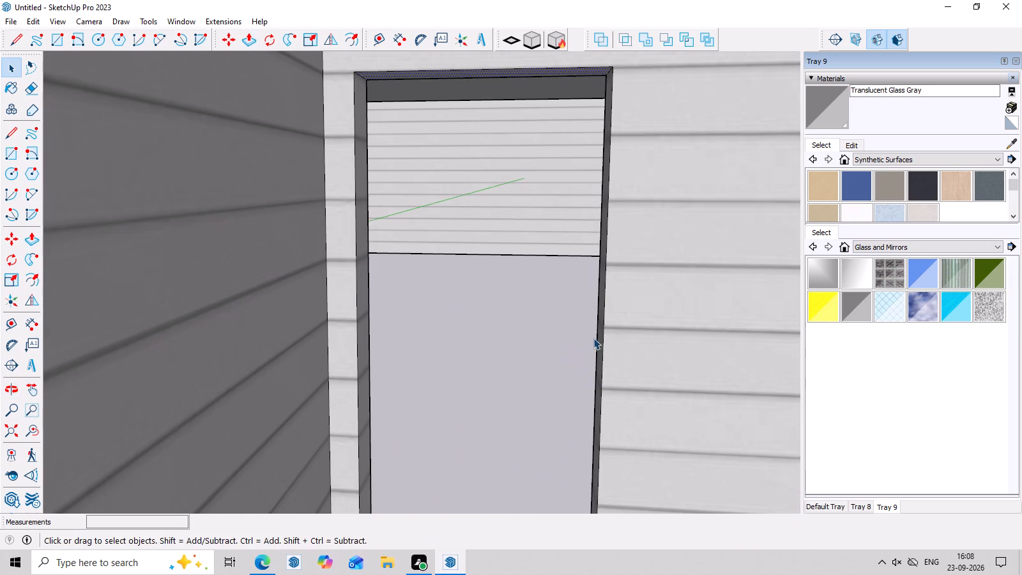
Widen the ground-floor doorway near the inside corner by pushing back the jamb farther from the corner with Push/Pull.
left_click(599, 337)
double_click(600, 341)
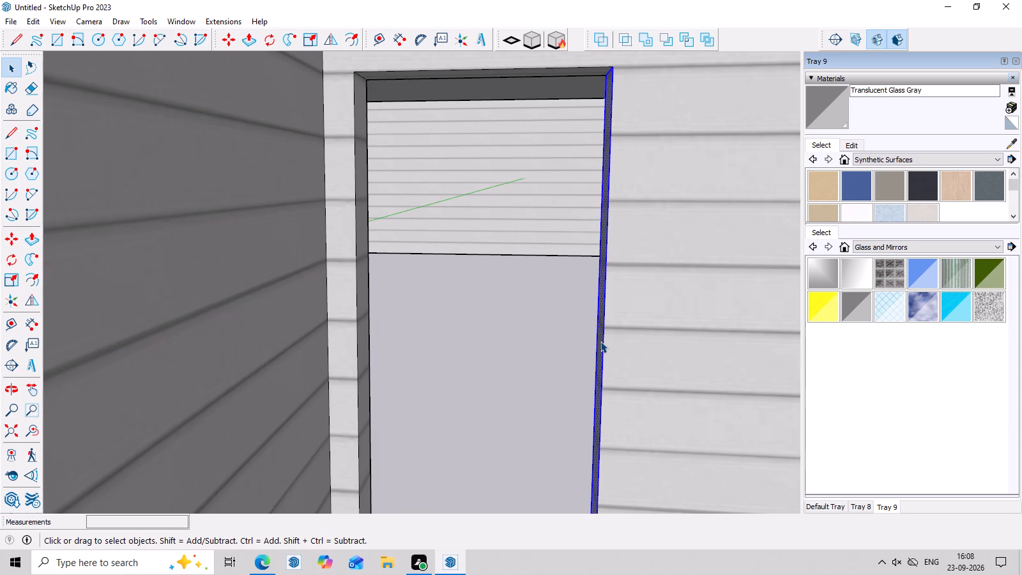
key("p")
left_click(600, 341)
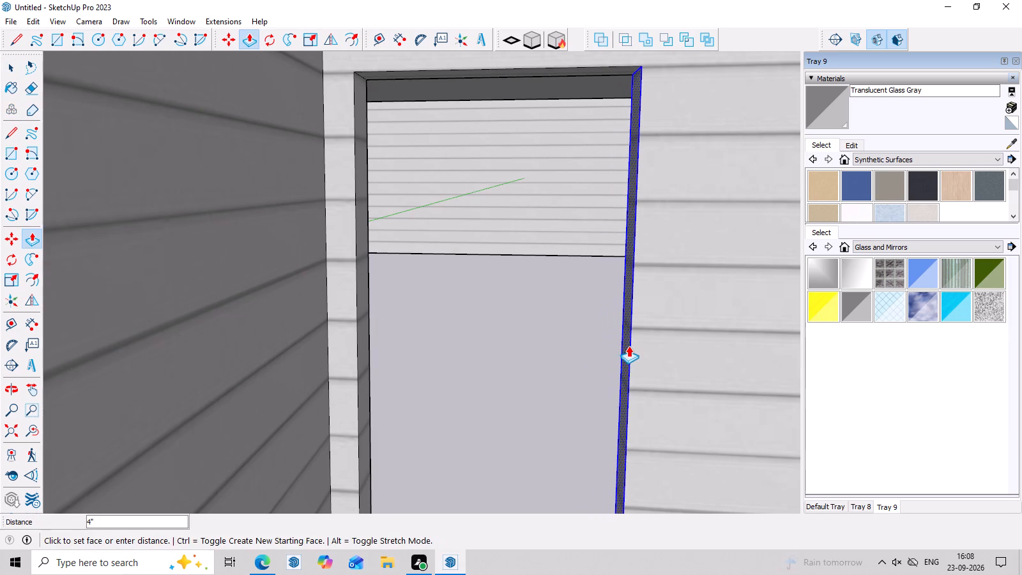
left_click(639, 348)
scroll(591, 351, "down", 11)
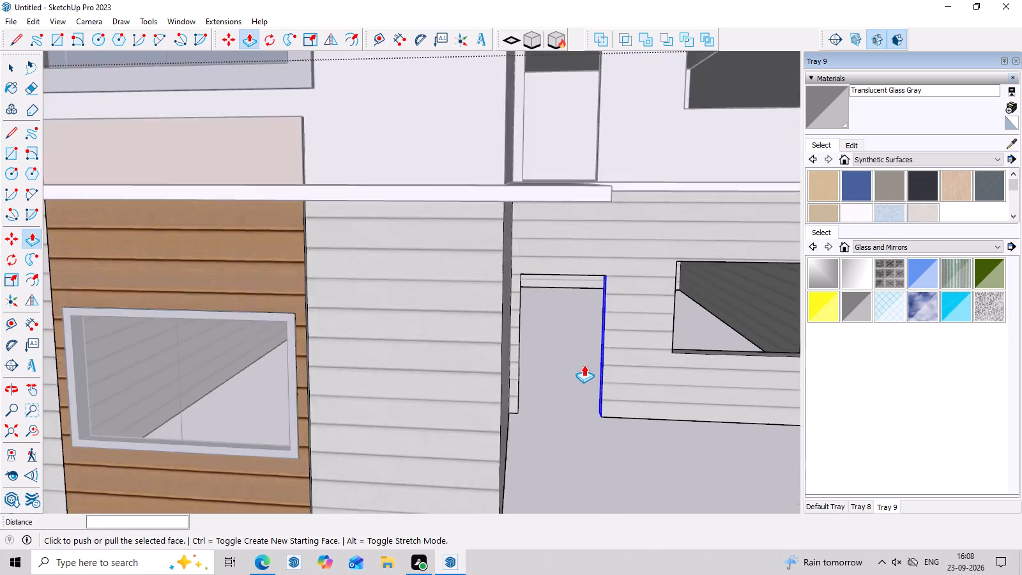
scroll(584, 365, "down", 1)
middle_click_drag(618, 411, 620, 427)
key("space")
Widen the upper-floor doorway near the inside corner by 6" by pushing back its far jamb with Push/Pull.
double_click(590, 171)
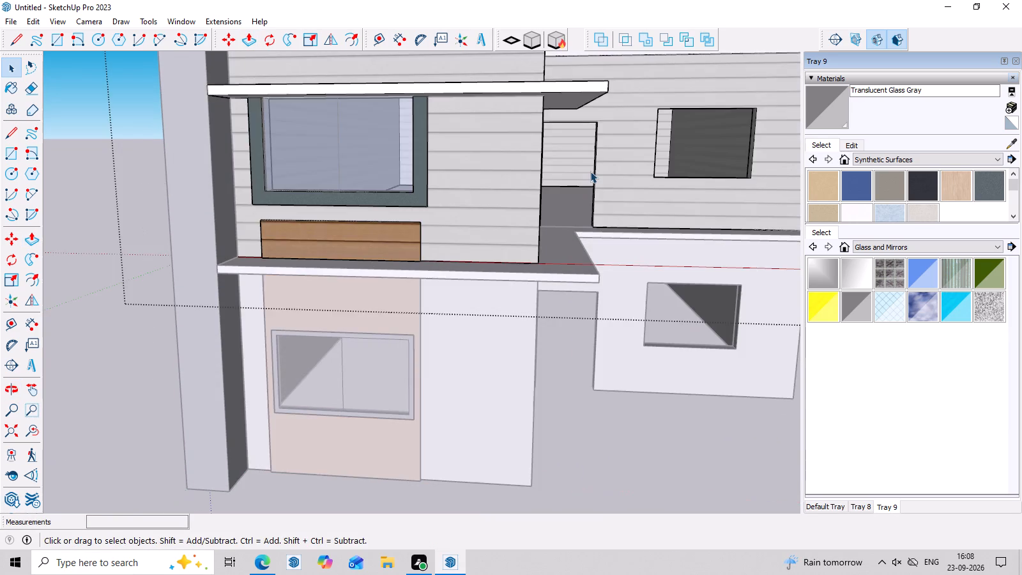
scroll(590, 171, "up", 6)
triple_click(619, 202)
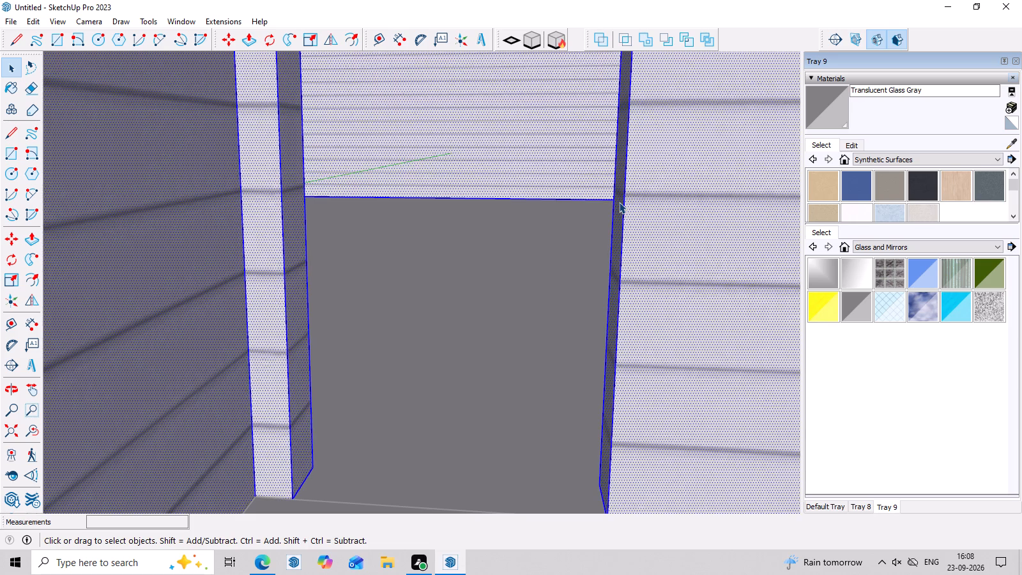
double_click(619, 202)
key("p")
left_click(619, 202)
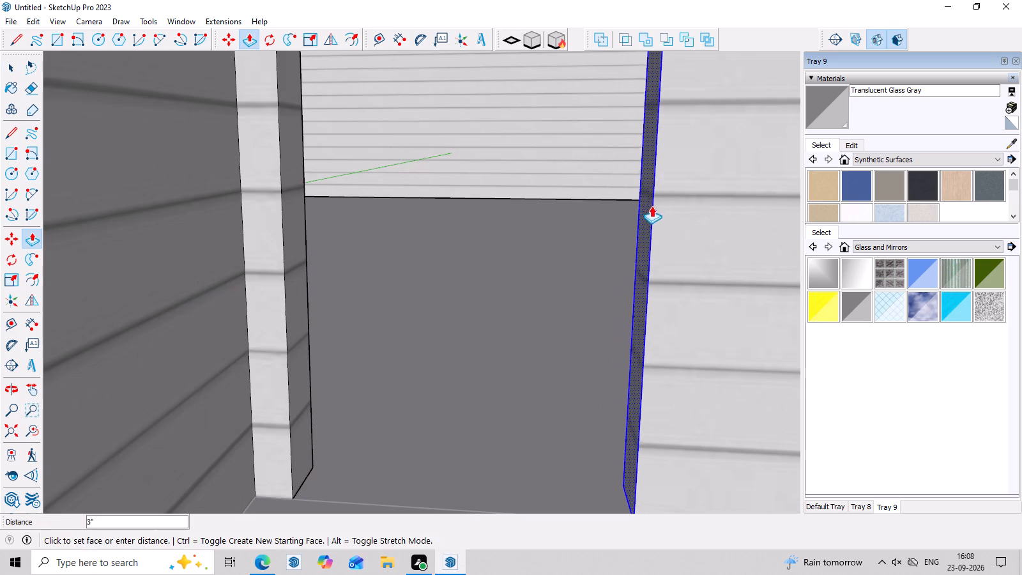
left_click(675, 211)
scroll(673, 216, "down", 10)
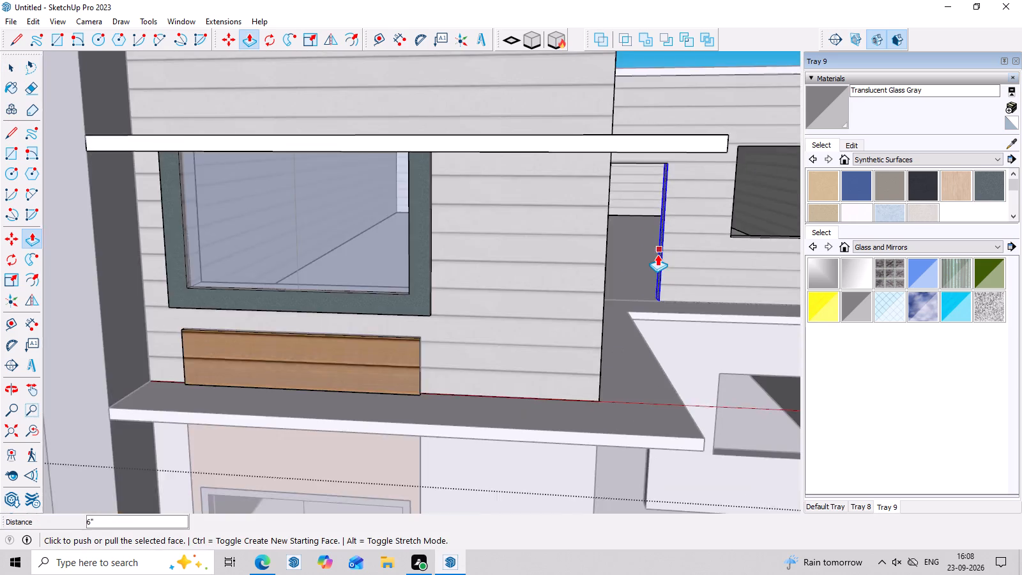
scroll(657, 254, "down", 4)
key("Escape")
key("space")
scroll(424, 302, "down", 8)
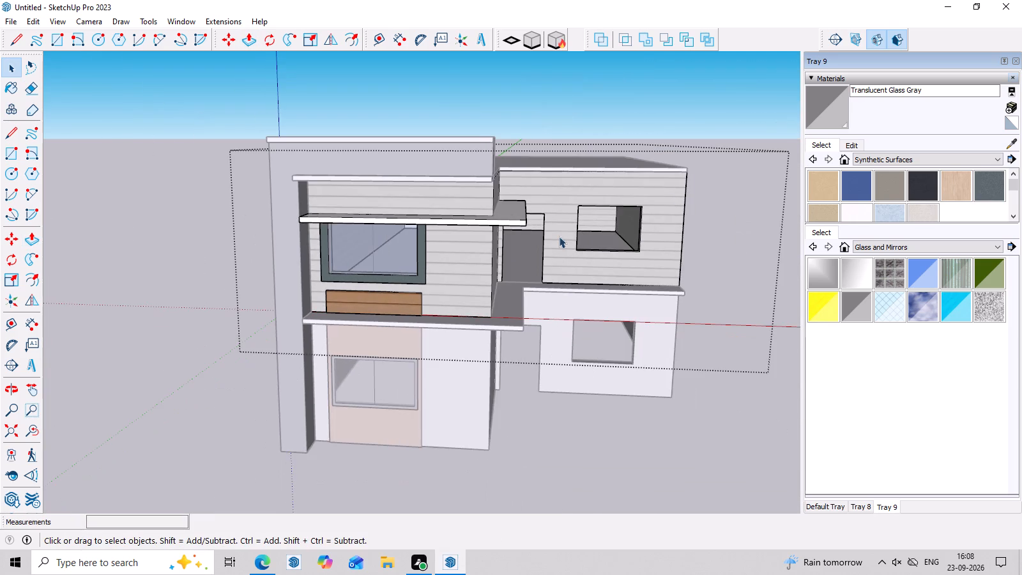
left_click(729, 202)
middle_click_drag(715, 265, 735, 213)
left_click(765, 208)
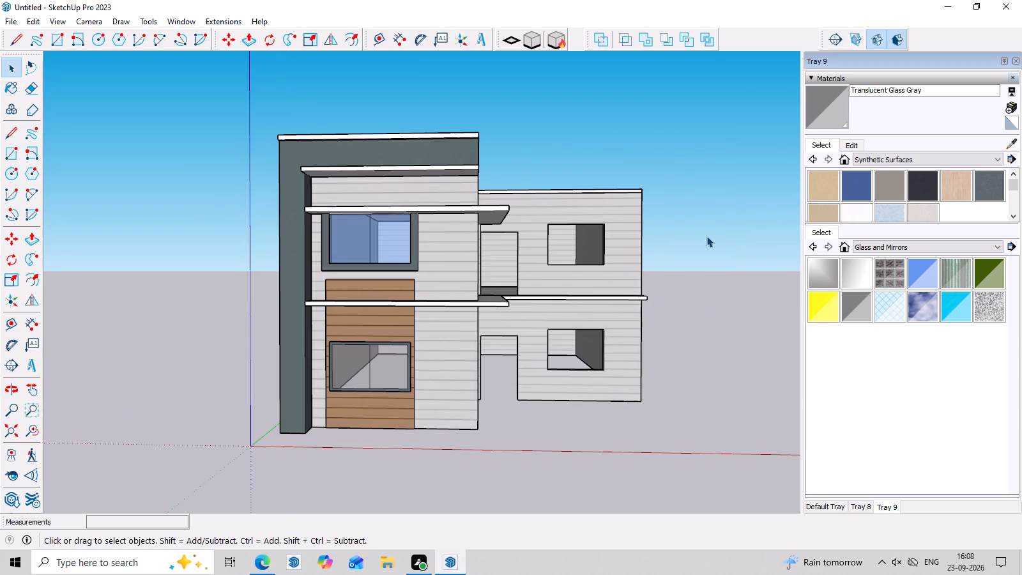
Examine both side-wing doorways and the surrounding walls from the front and at an angle.
scroll(663, 247, "down", 3)
middle_click_drag(722, 300, 631, 286)
scroll(631, 286, "down", 3)
middle_click_drag(697, 358, 709, 379)
scroll(695, 356, "up", 2)
middle_click_drag(726, 355, 751, 351)
scroll(682, 212, "up", 3)
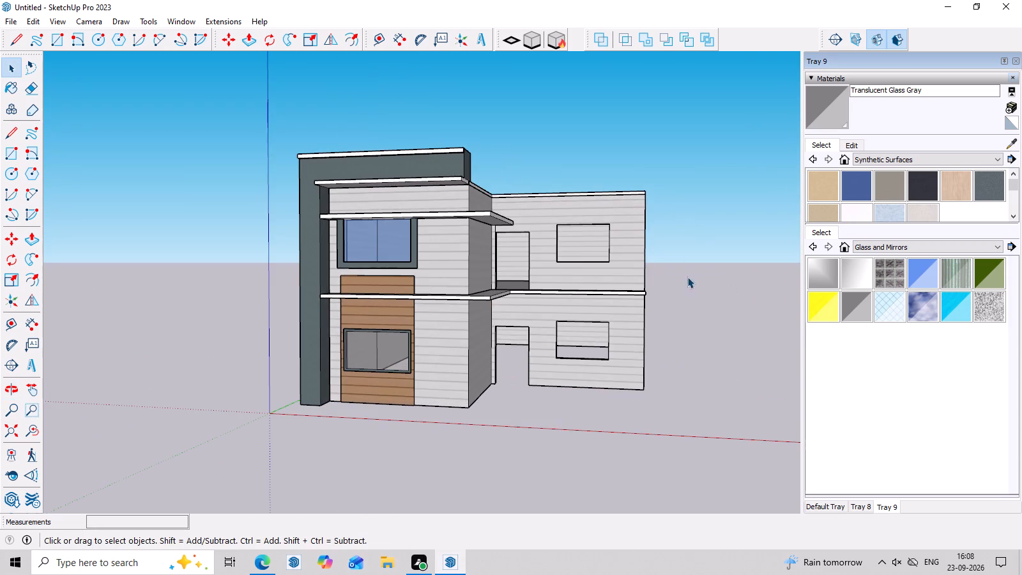
middle_click_drag(704, 339, 747, 329)
Delete the stray vertical edge on the siding between the upper-floor doorway's head and the ledge above it.
scroll(487, 241, "up", 14)
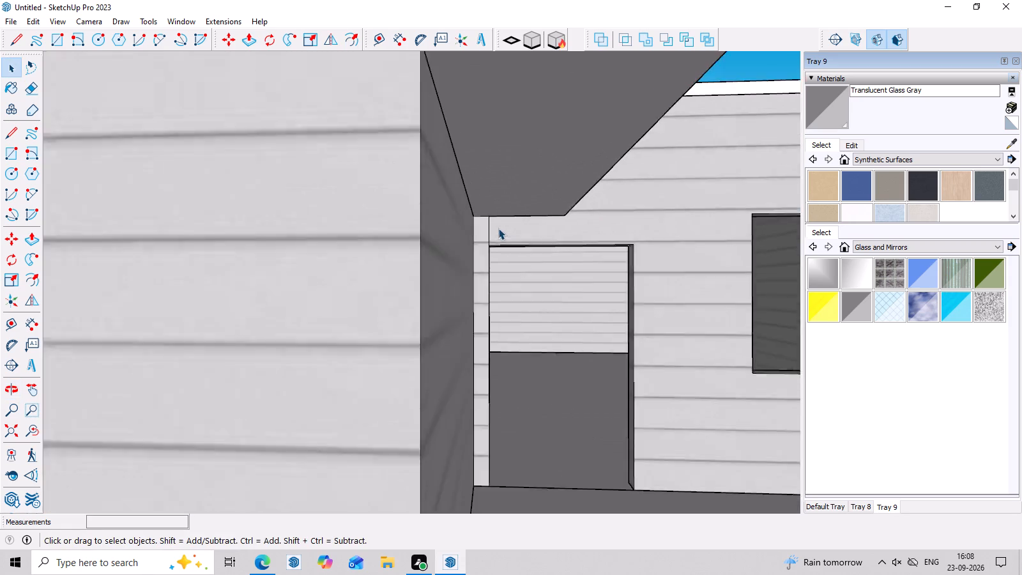
scroll(498, 228, "up", 6)
left_click(484, 228)
scroll(484, 228, "up", 3)
triple_click(484, 228)
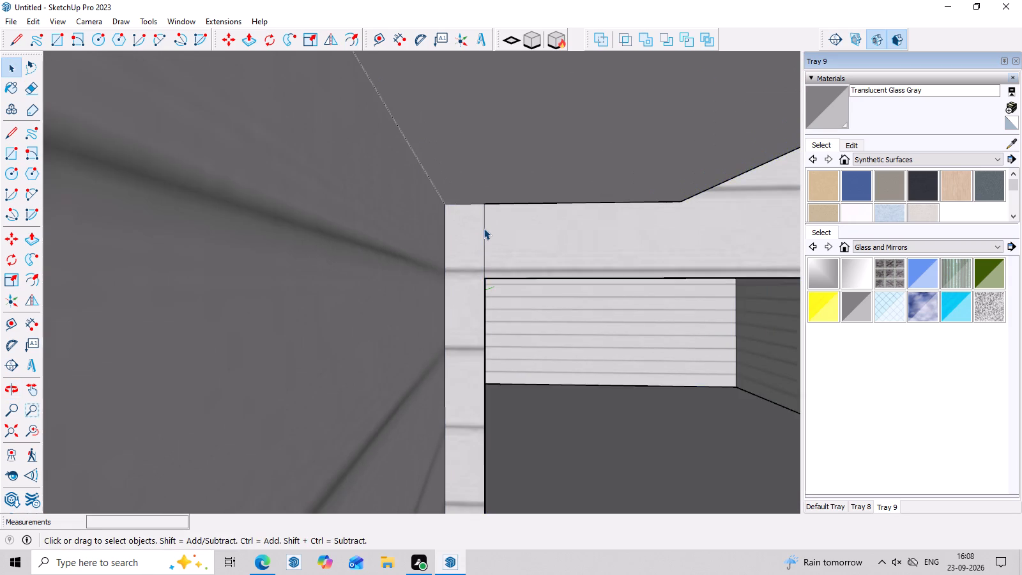
scroll(484, 228, "up", 4)
left_click(484, 228)
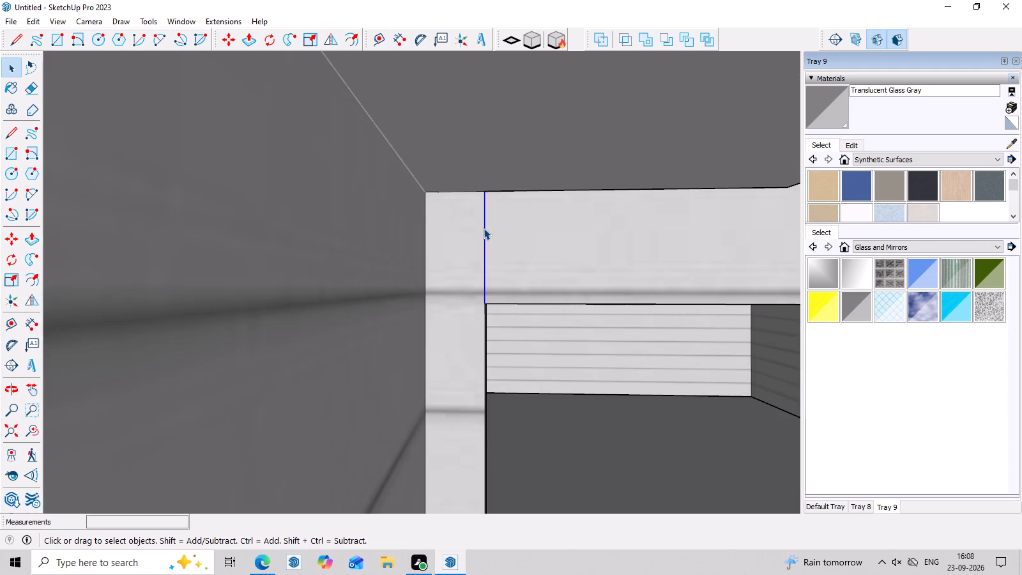
key("Delete")
scroll(484, 228, "down", 20)
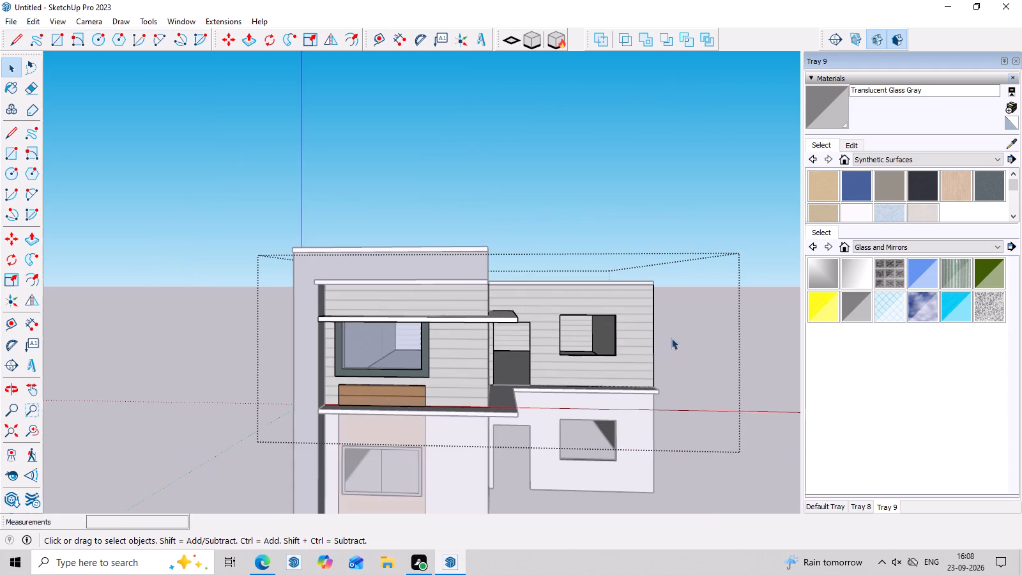
left_click(746, 330)
Examine the front facade and side wing from several angles, checking the windows, doorways and ledges.
middle_click_drag(740, 328, 701, 291)
scroll(701, 291, "up", 3)
middle_click(701, 297)
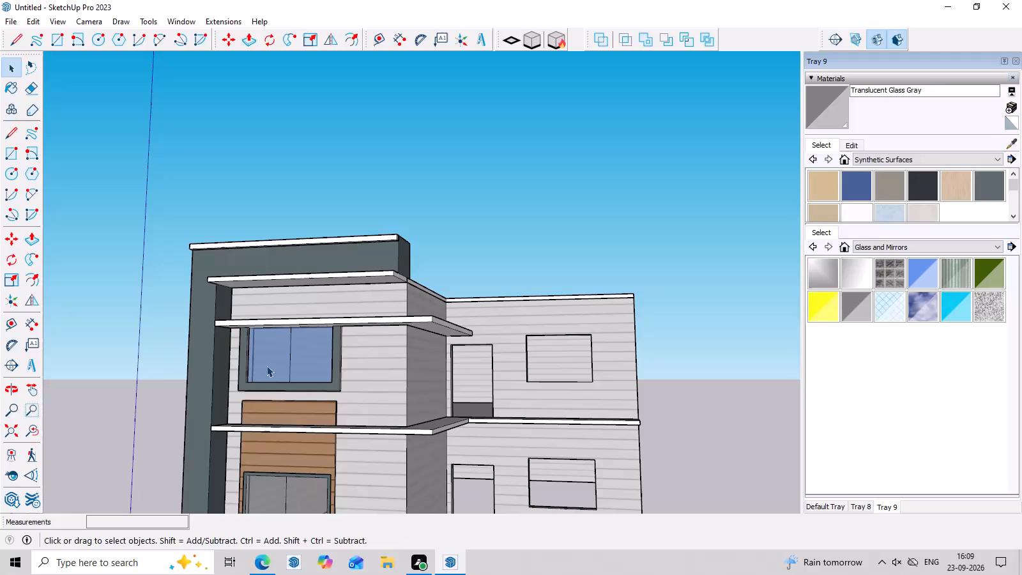
key("Escape")
scroll(544, 259, "down", 3)
middle_click_drag(526, 249, 547, 293)
scroll(343, 358, "up", 4)
scroll(409, 345, "up", 5)
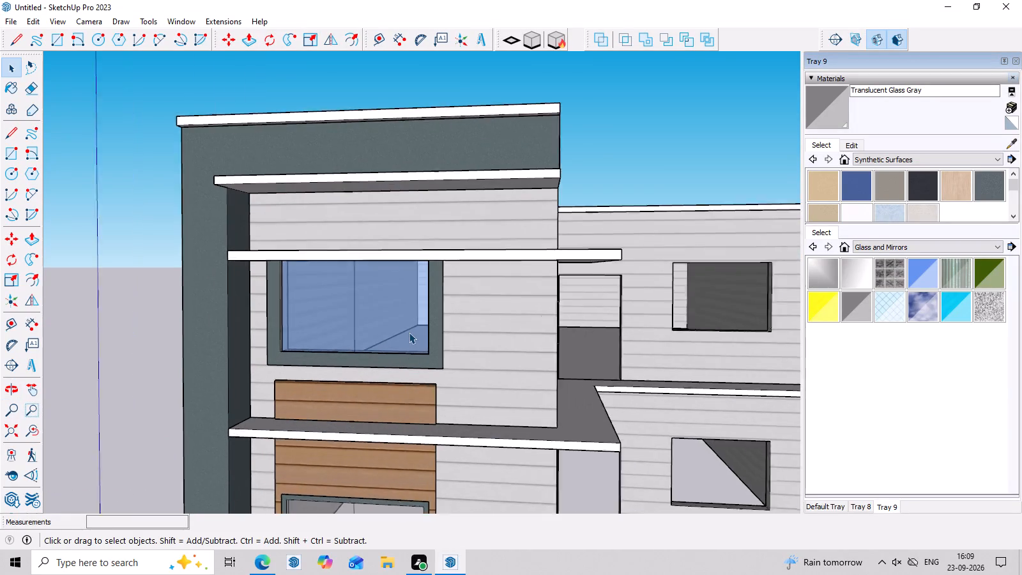
scroll(409, 332, "up", 1)
scroll(389, 318, "down", 7)
middle_click_drag(464, 295, 491, 342)
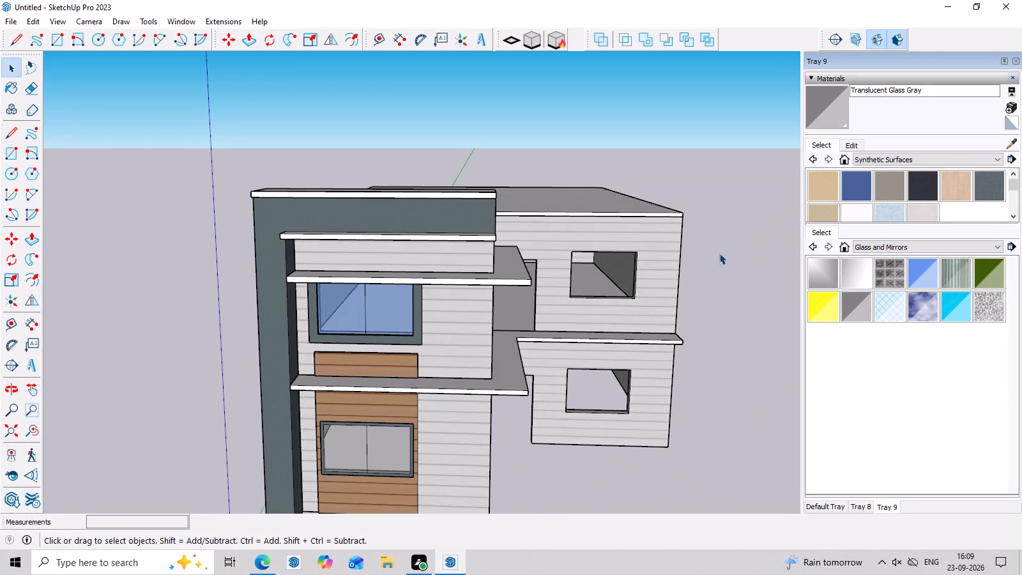
middle_click_drag(722, 249, 727, 209)
scroll(727, 209, "up", 3)
scroll(727, 209, "down", 5)
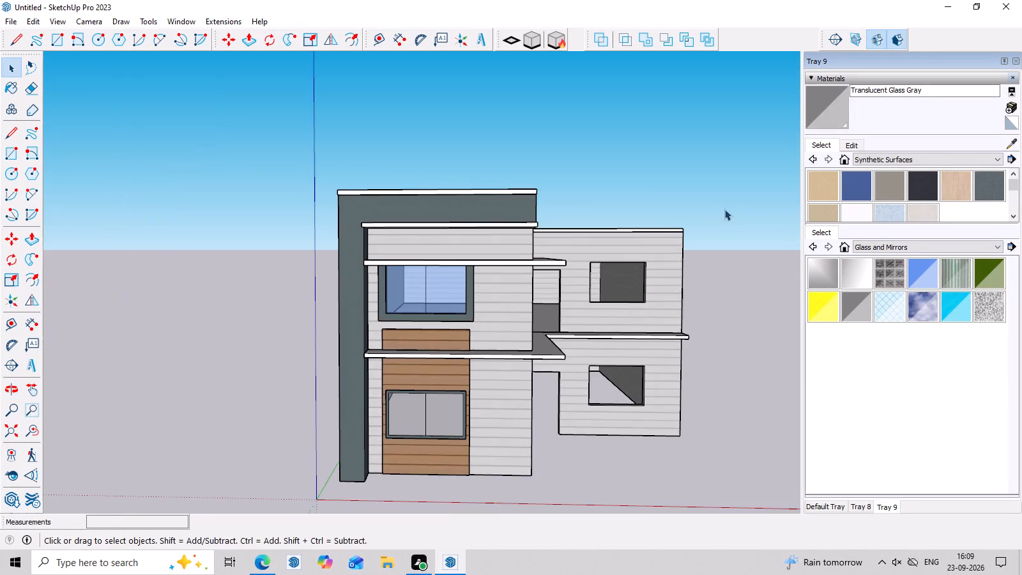
middle_click_drag(724, 209, 730, 235)
key("Escape")
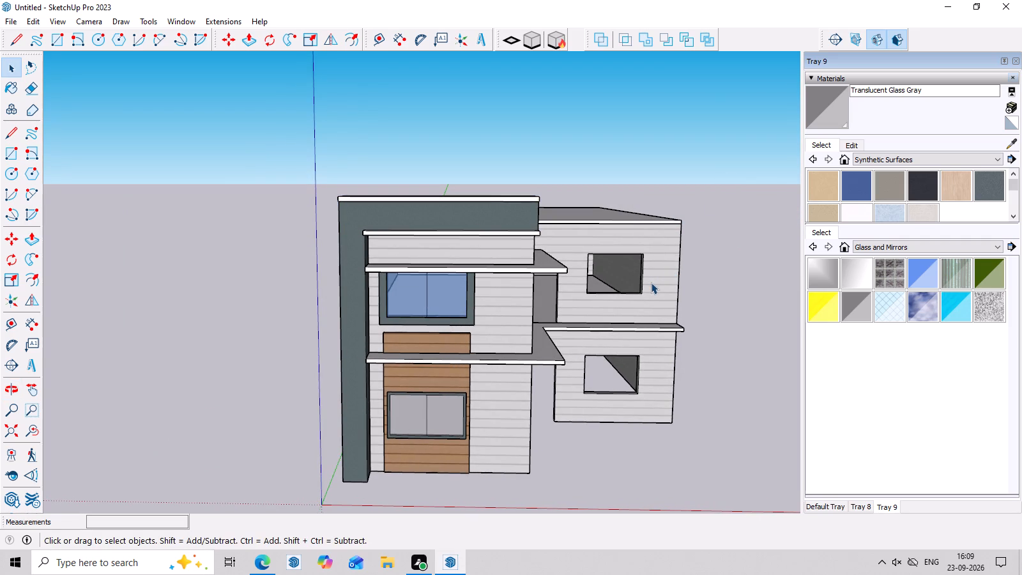
scroll(645, 241, "up", 3)
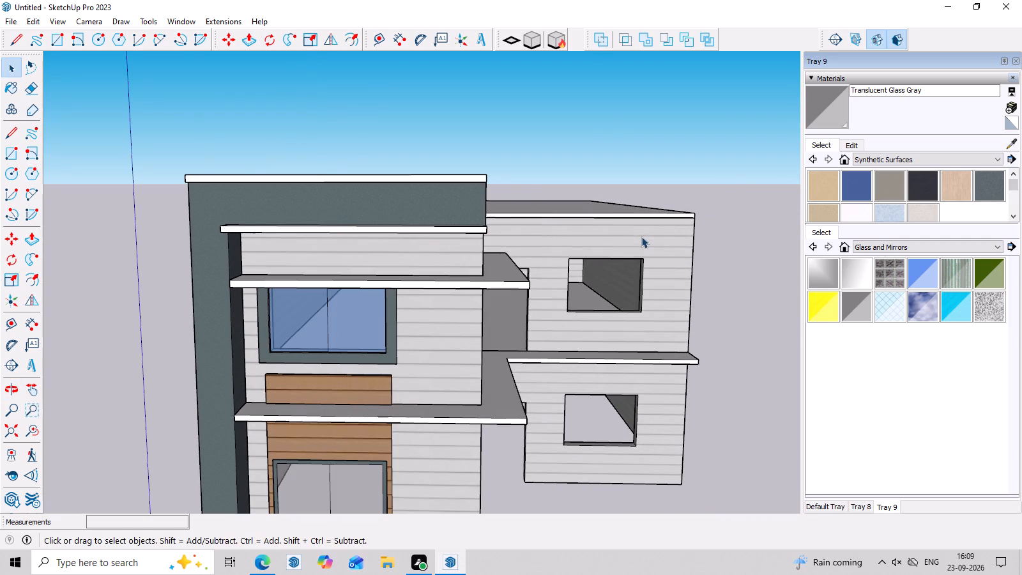
scroll(641, 236, "up", 2)
scroll(577, 36, "down", 4)
scroll(588, 150, "down", 7)
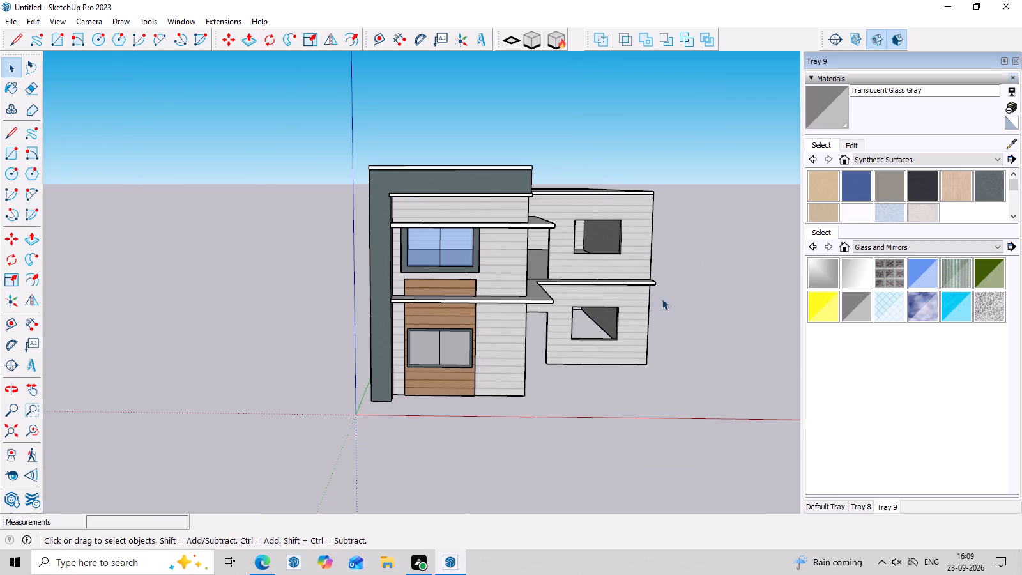
Examine the whole front elevation and the undersides of the projecting ledges from low viewpoints.
middle_click_drag(574, 326, 581, 286)
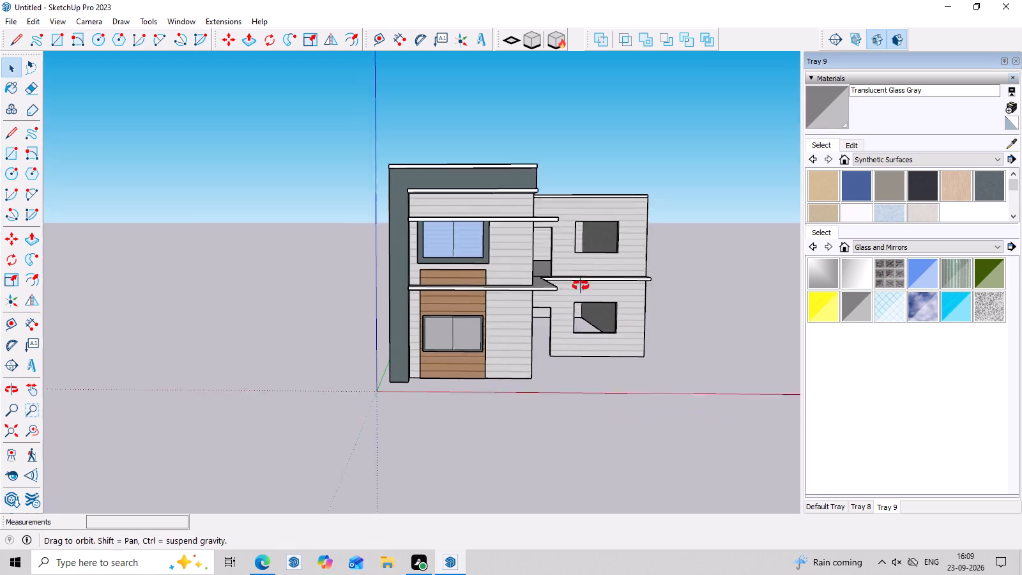
middle_click_drag(581, 286, 582, 282)
scroll(667, 316, "up", 3)
scroll(692, 263, "up", 2)
middle_click_drag(690, 222, 682, 254)
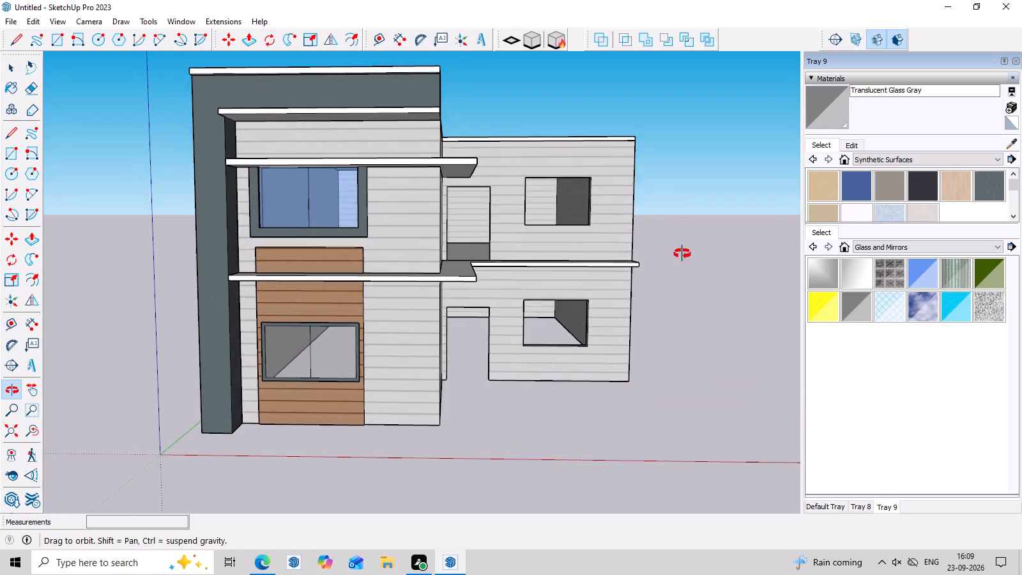
middle_click_drag(682, 254, 615, 265)
scroll(578, 219, "down", 5)
scroll(544, 124, "up", 5)
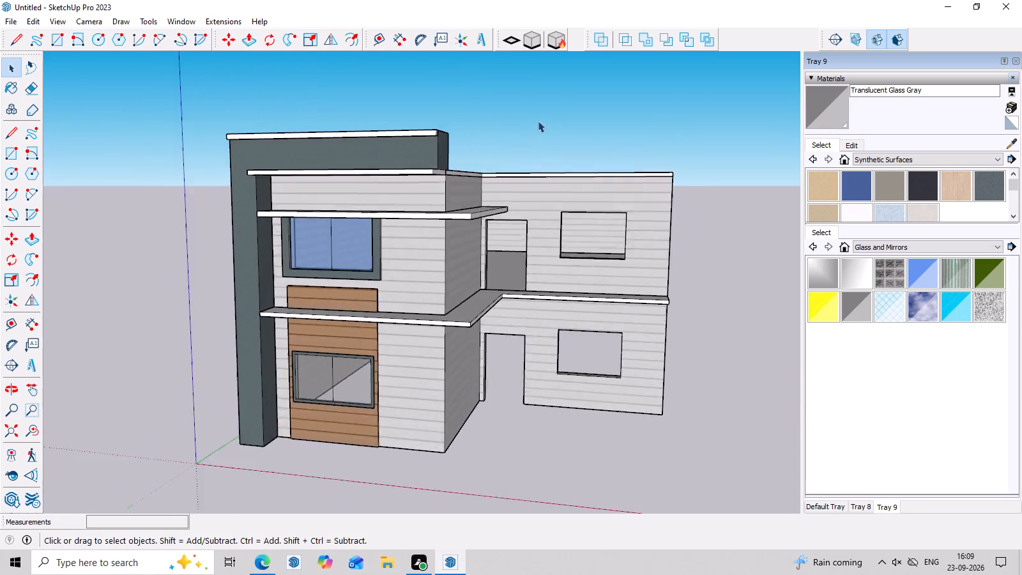
scroll(538, 121, "up", 2)
middle_click_drag(469, 147, 554, 95)
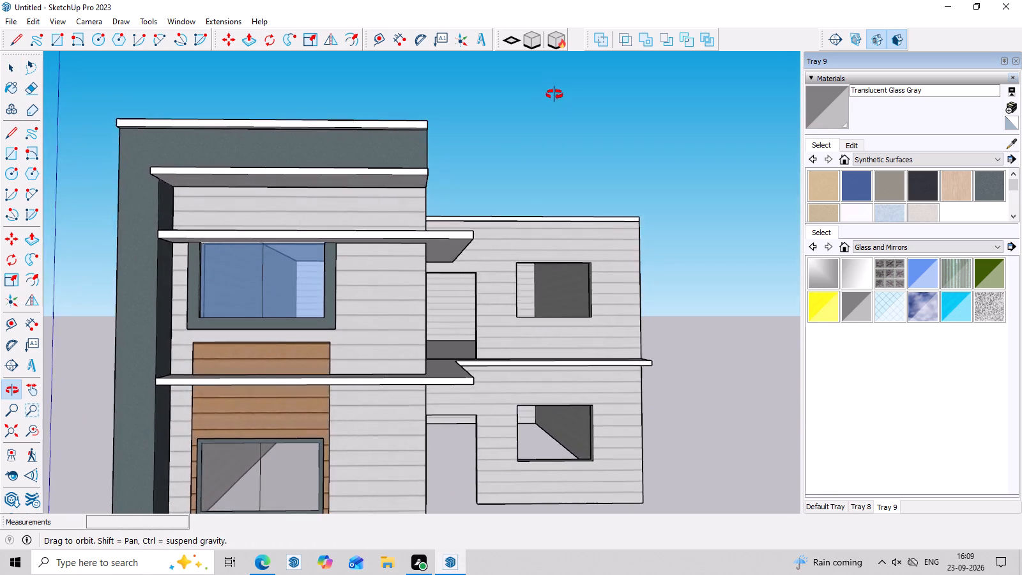
middle_click_drag(554, 95, 519, 102)
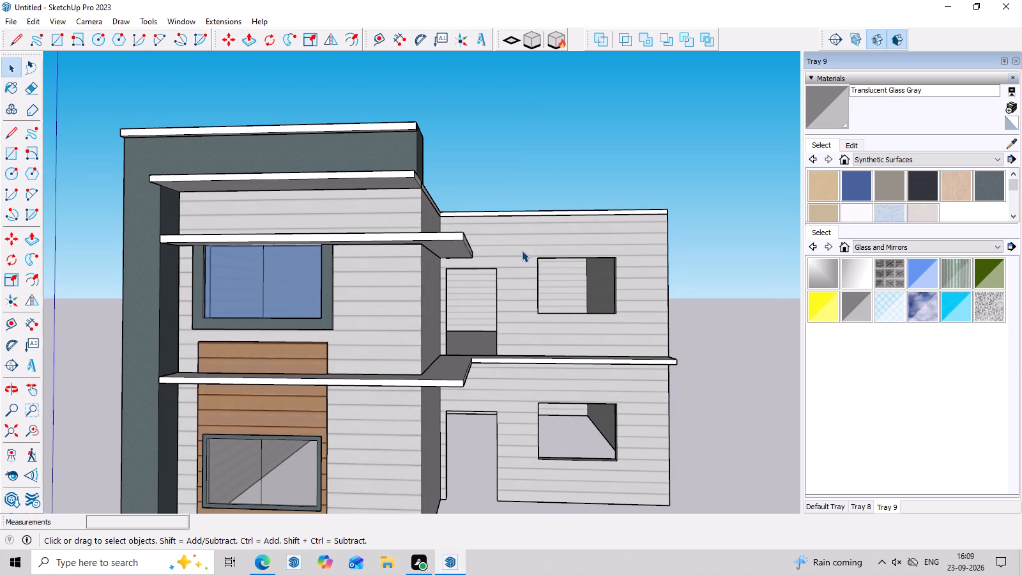
scroll(213, 187, "up", 2)
middle_click_drag(295, 239, 317, 148)
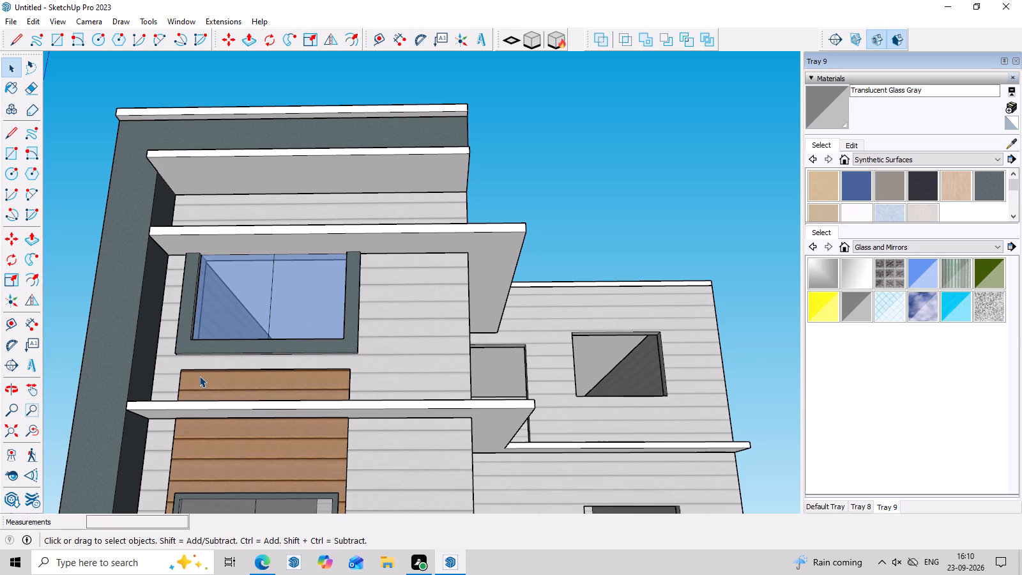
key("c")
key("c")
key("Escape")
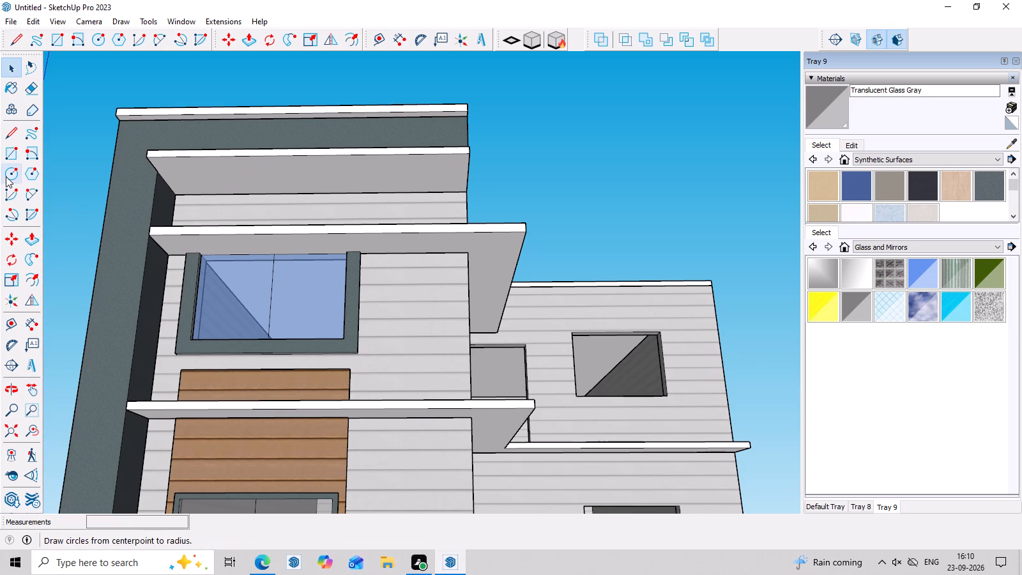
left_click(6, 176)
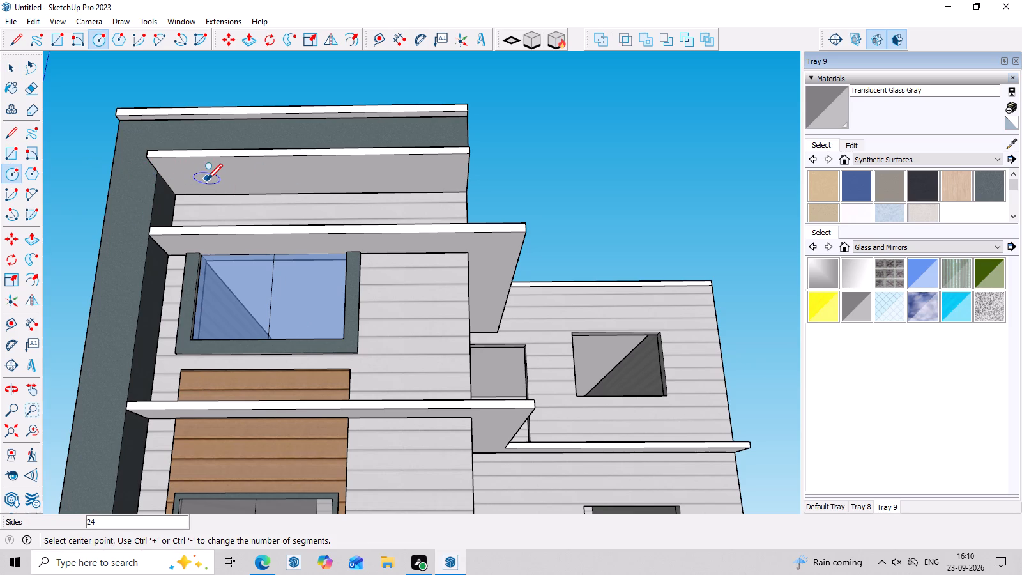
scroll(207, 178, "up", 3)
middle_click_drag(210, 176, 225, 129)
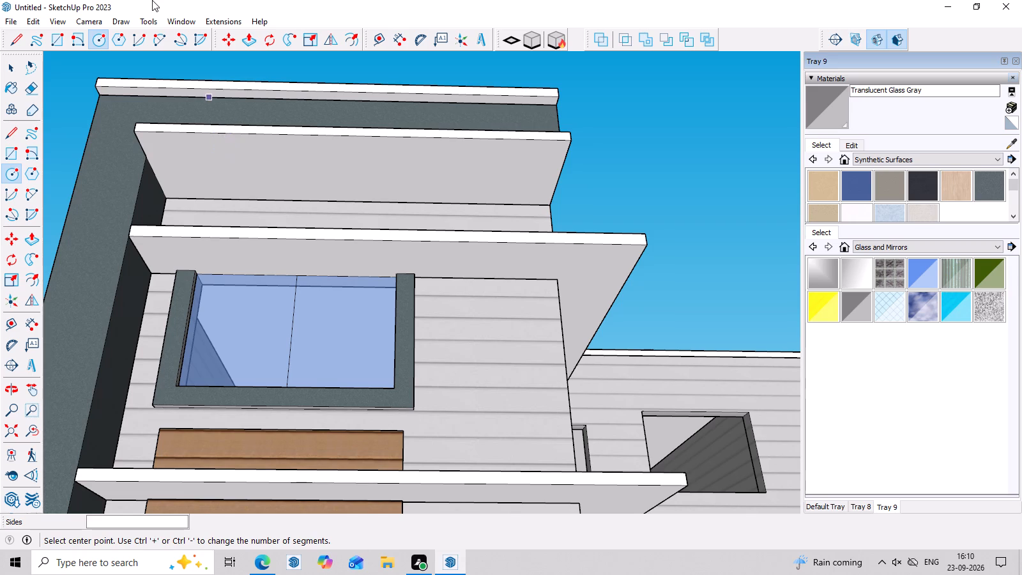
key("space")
Examine the undersides of the upper projecting ledges and the parapet edge from several low viewpoints.
left_click(416, 181)
scroll(416, 179, "up", 1)
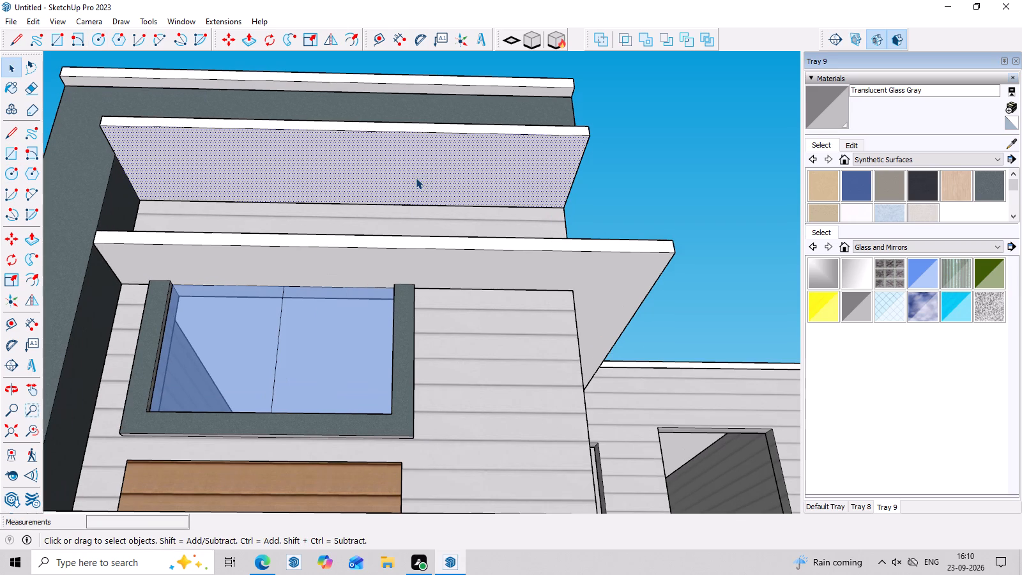
triple_click(416, 176)
left_click(416, 176)
key("Escape")
scroll(488, 249, "down", 7)
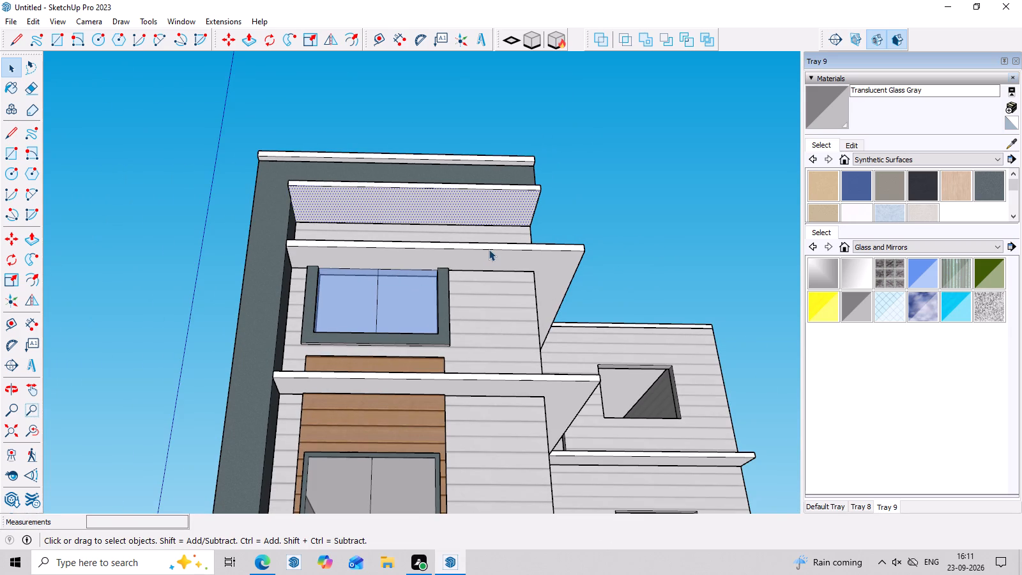
scroll(489, 249, "down", 2)
middle_click_drag(492, 249, 564, 187)
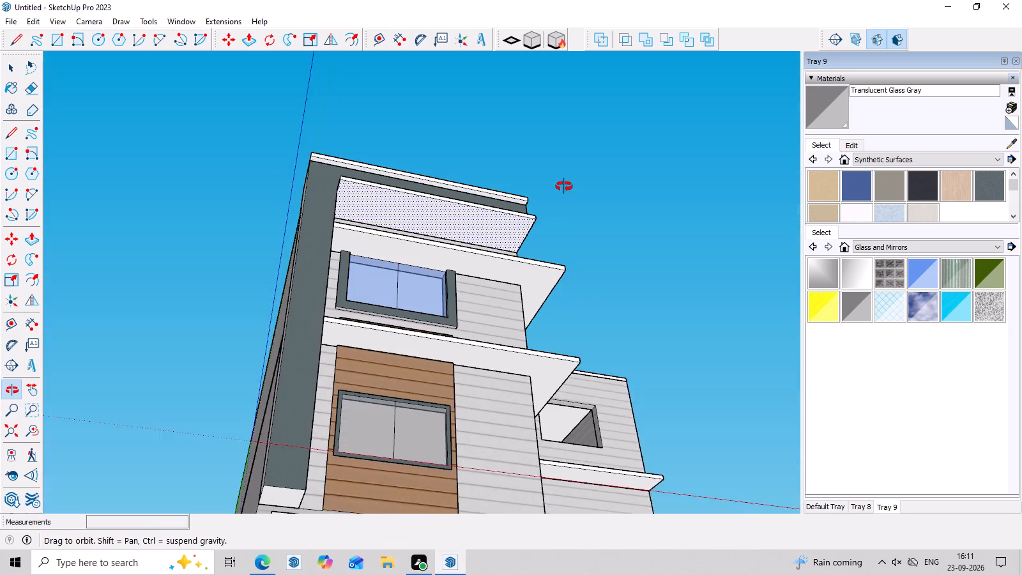
middle_click_drag(564, 187, 565, 185)
scroll(561, 185, "up", 5)
middle_click_drag(674, 273, 551, 288)
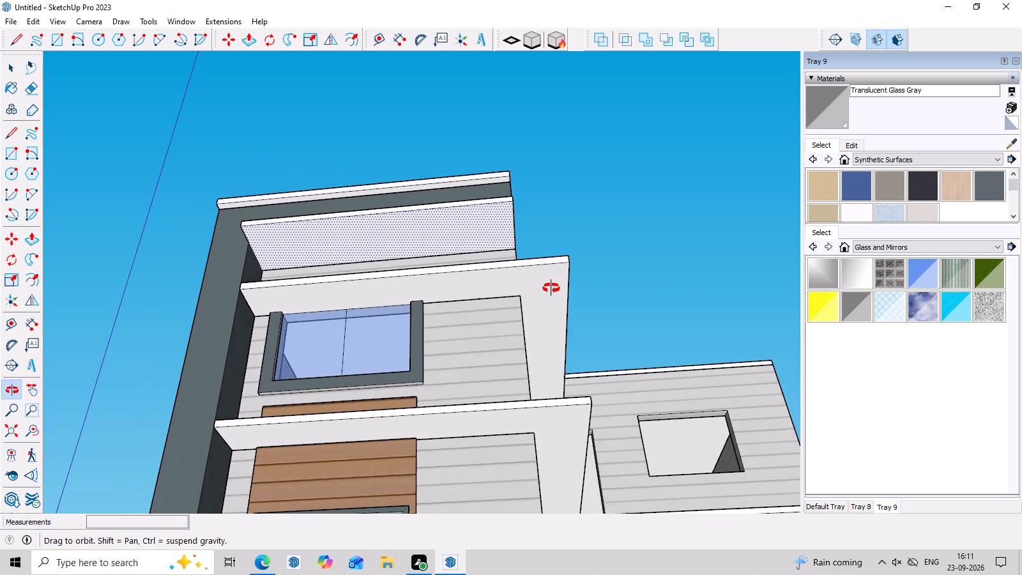
middle_click_drag(551, 288, 551, 288)
scroll(549, 274, "down", 2)
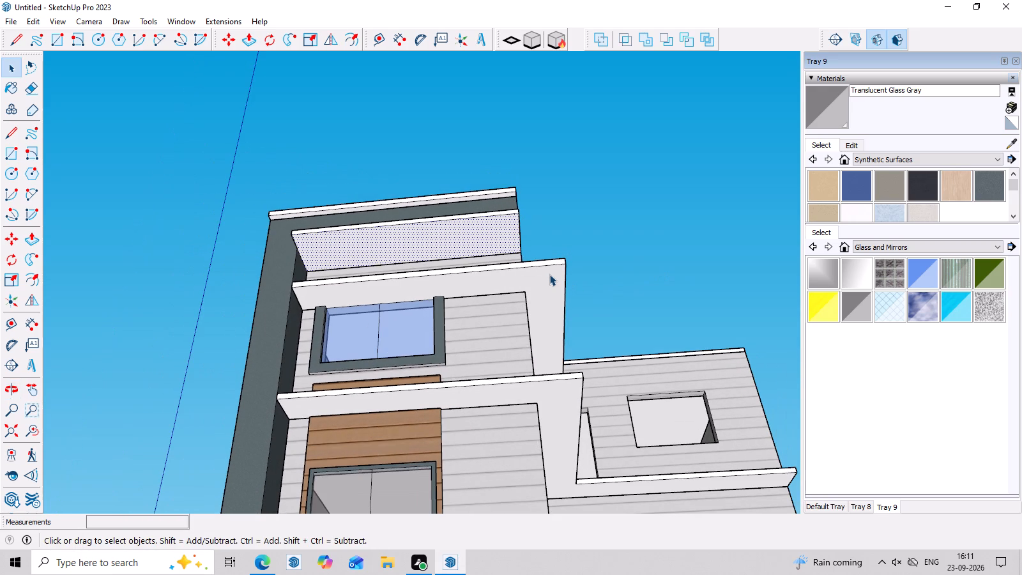
scroll(612, 252, "up", 5)
scroll(517, 151, "up", 1)
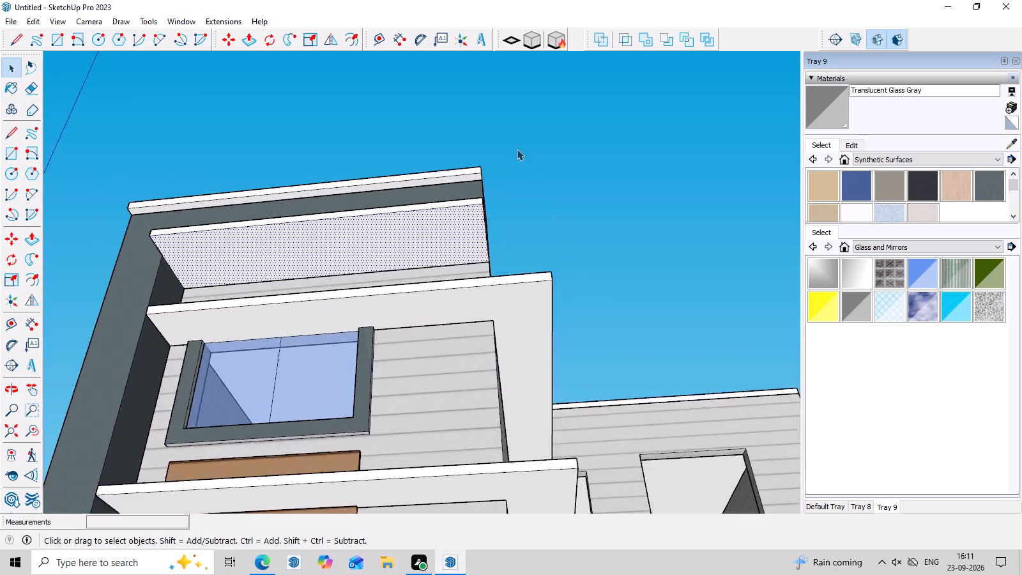
scroll(517, 149, "up", 2)
middle_click_drag(517, 147, 521, 167)
scroll(521, 167, "down", 2)
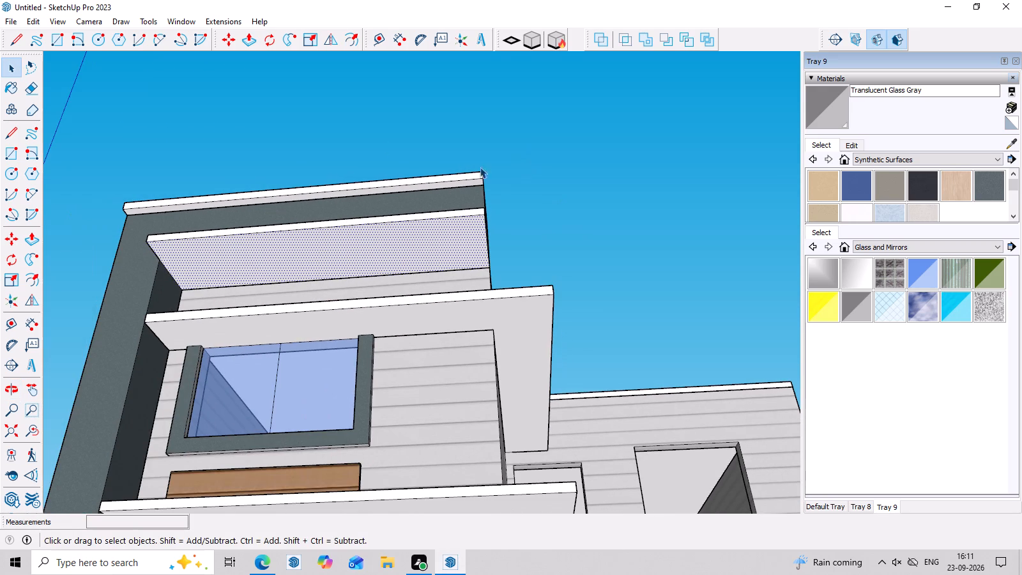
scroll(298, 141, "up", 2)
scroll(298, 141, "down", 3)
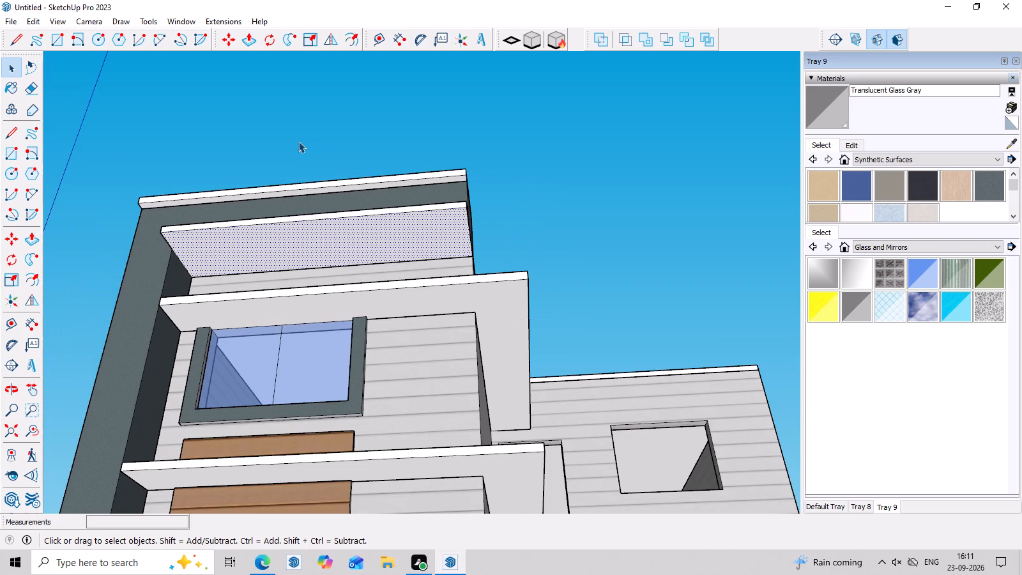
scroll(213, 234, "up", 2)
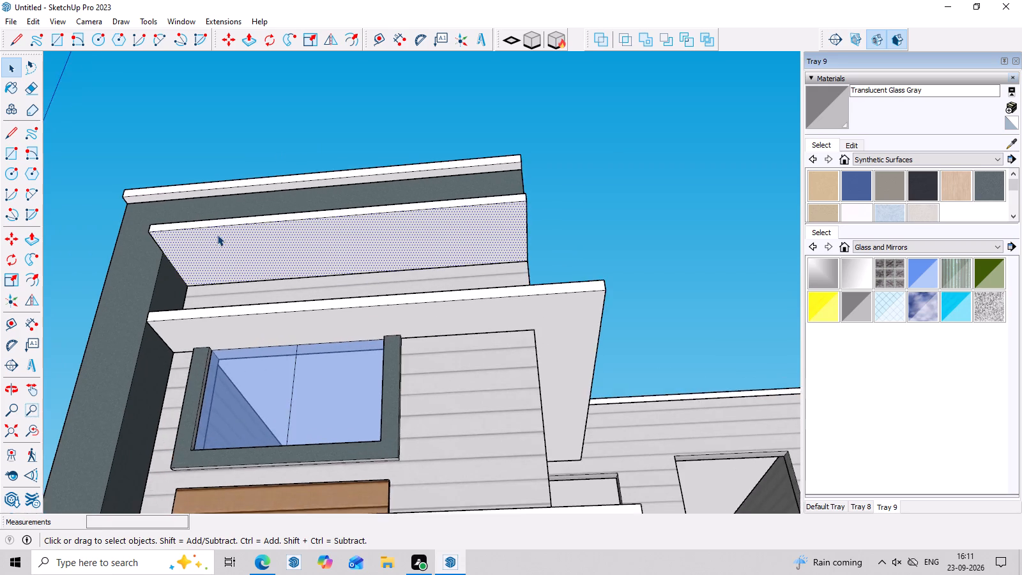
scroll(217, 234, "down", 7)
left_click(500, 218)
Open the ground-floor wall group for editing at the side wing.
scroll(484, 218, "down", 3)
middle_click_drag(478, 219, 495, 353)
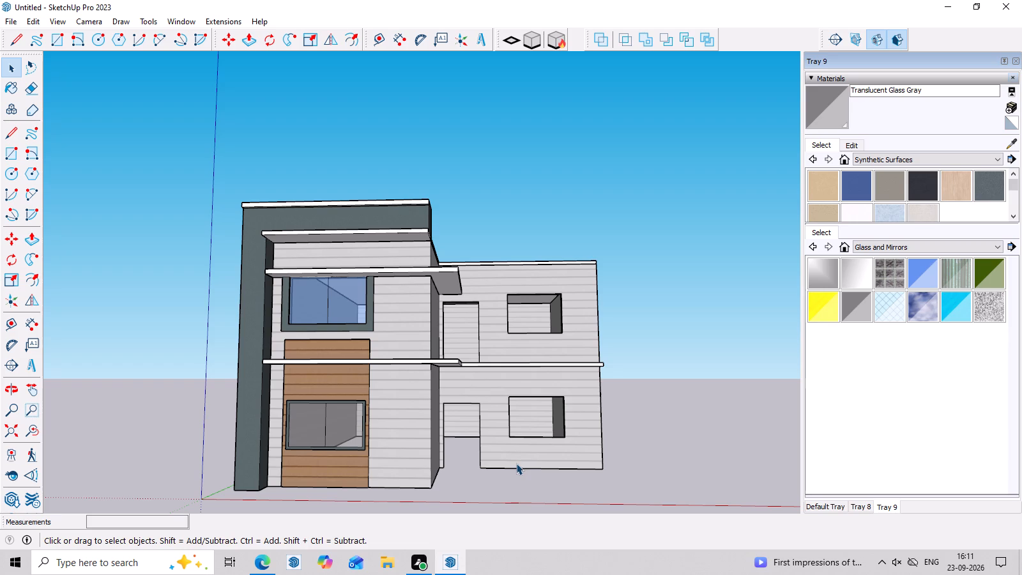
middle_click_drag(576, 417, 587, 401)
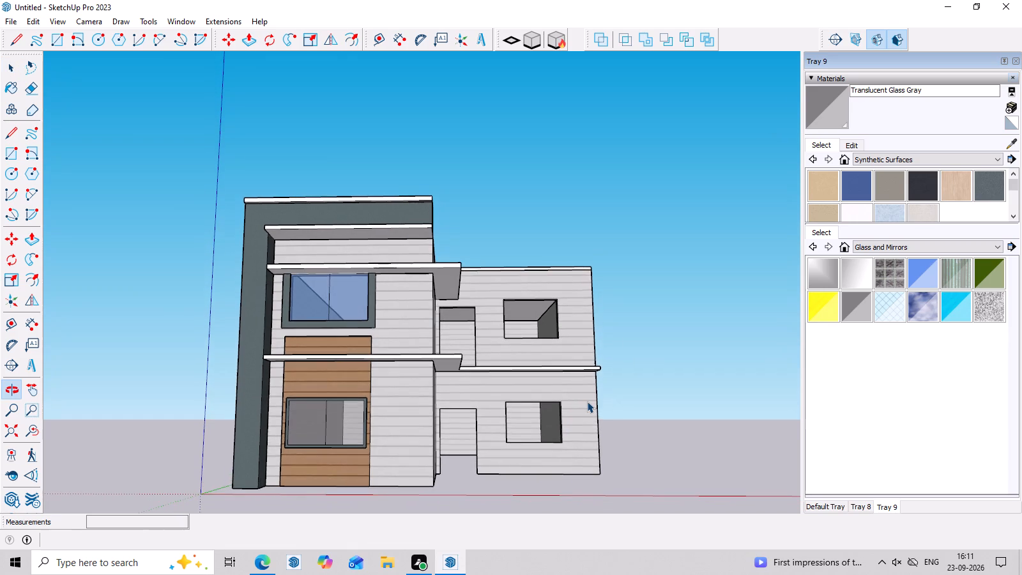
scroll(587, 401, "up", 6)
middle_click_drag(689, 453, 687, 473)
scroll(666, 398, "down", 3)
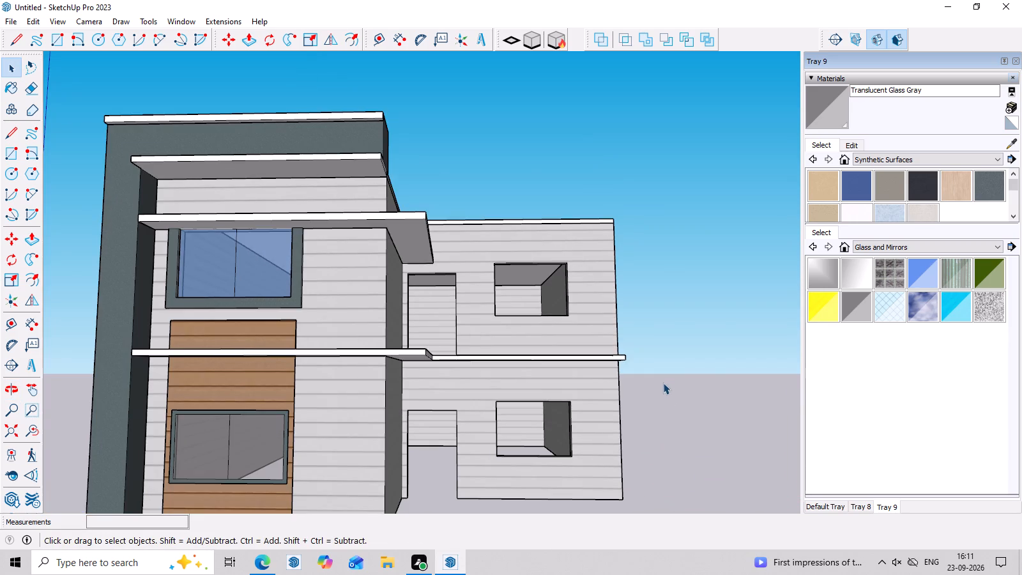
double_click(607, 445)
scroll(607, 445, "up", 3)
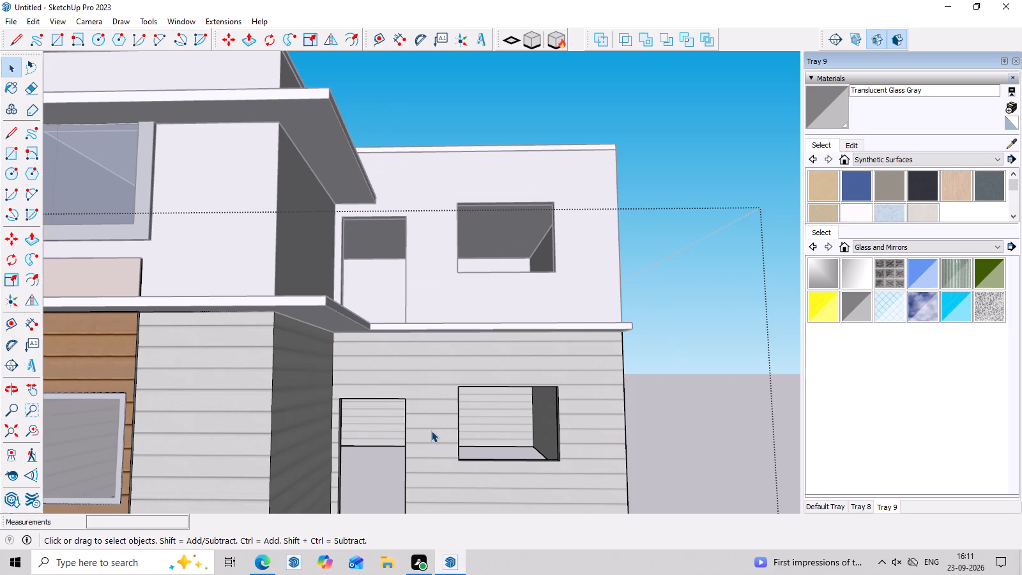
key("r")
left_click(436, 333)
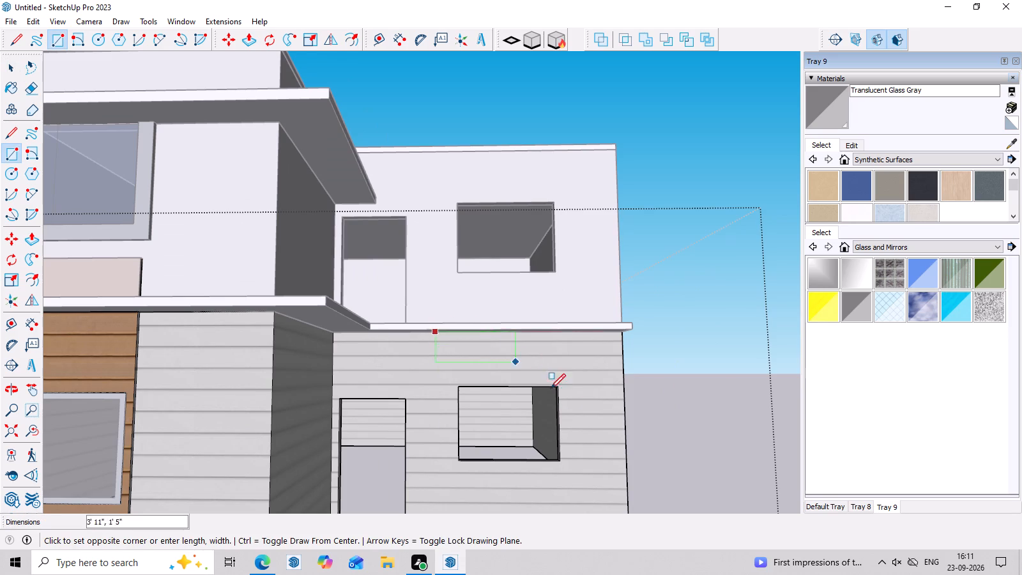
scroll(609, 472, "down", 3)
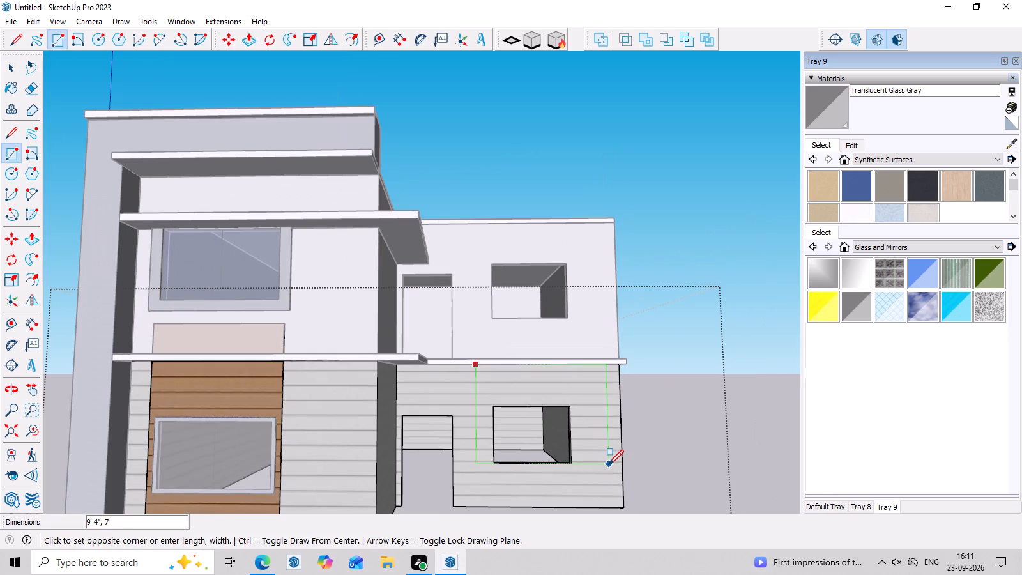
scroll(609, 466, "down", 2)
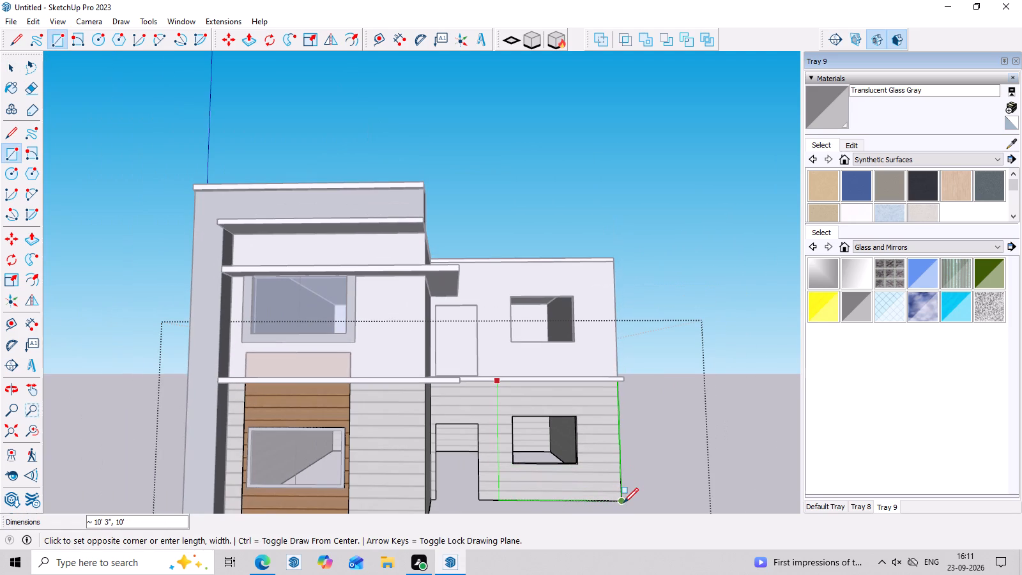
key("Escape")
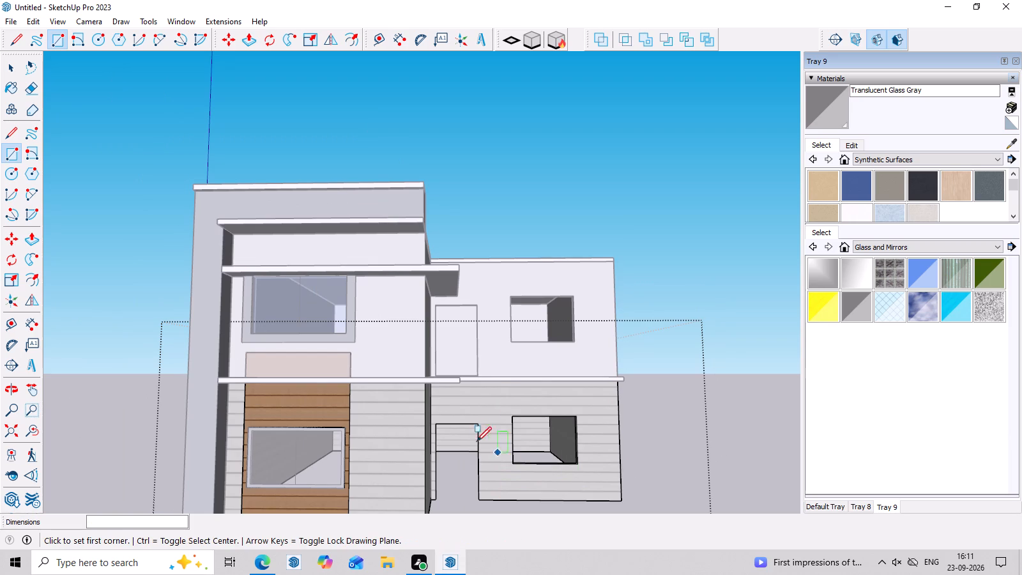
Draw a rectangle about 10' by 9' 8" around the ground-floor side-wing window, from the ledge's underside to the wall's bottom outer corner.
scroll(497, 395, "up", 2)
middle_click_drag(542, 445, 537, 351)
scroll(537, 352, "down", 5)
scroll(544, 423, "up", 7)
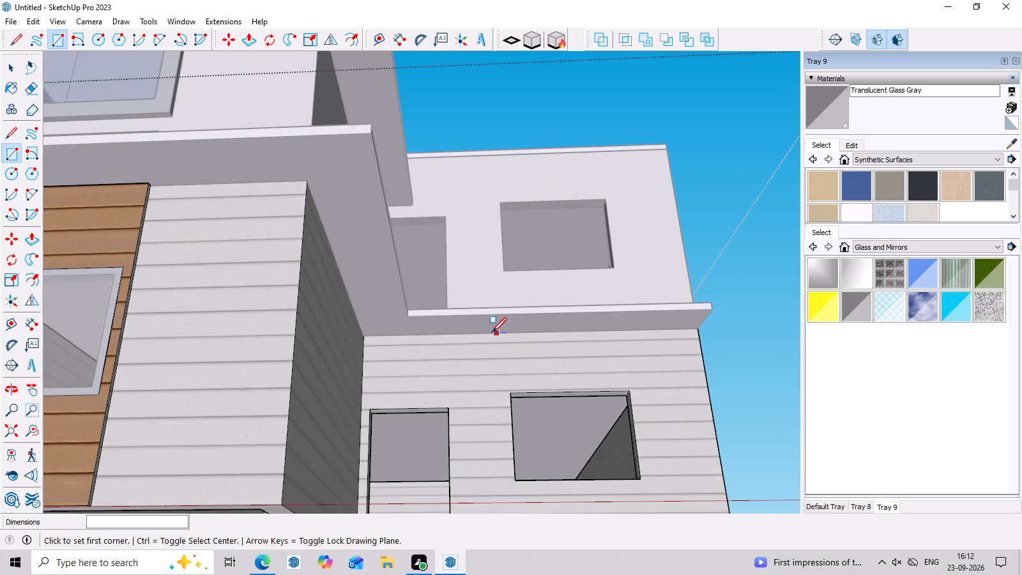
left_click(494, 333)
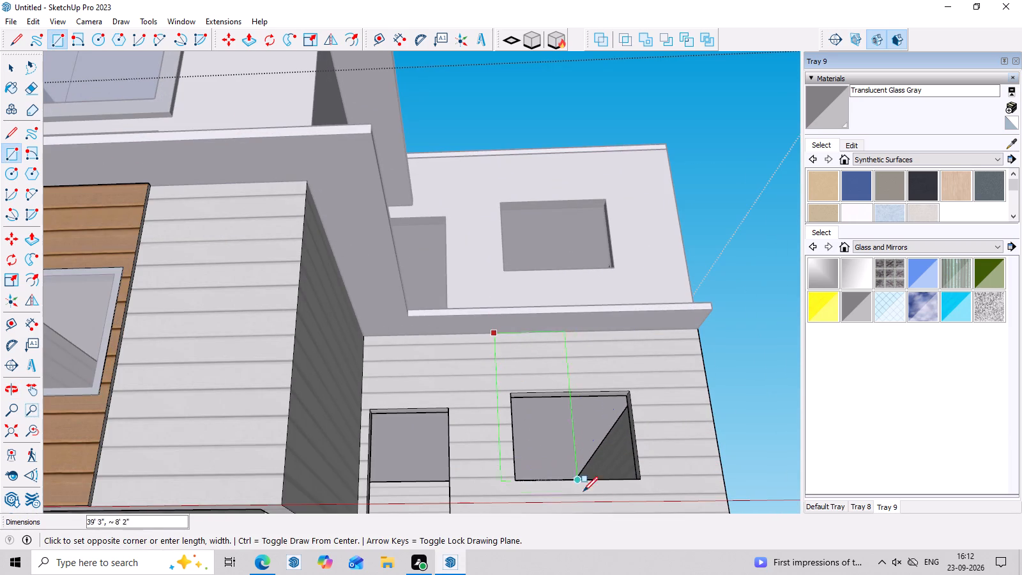
scroll(711, 484, "down", 6)
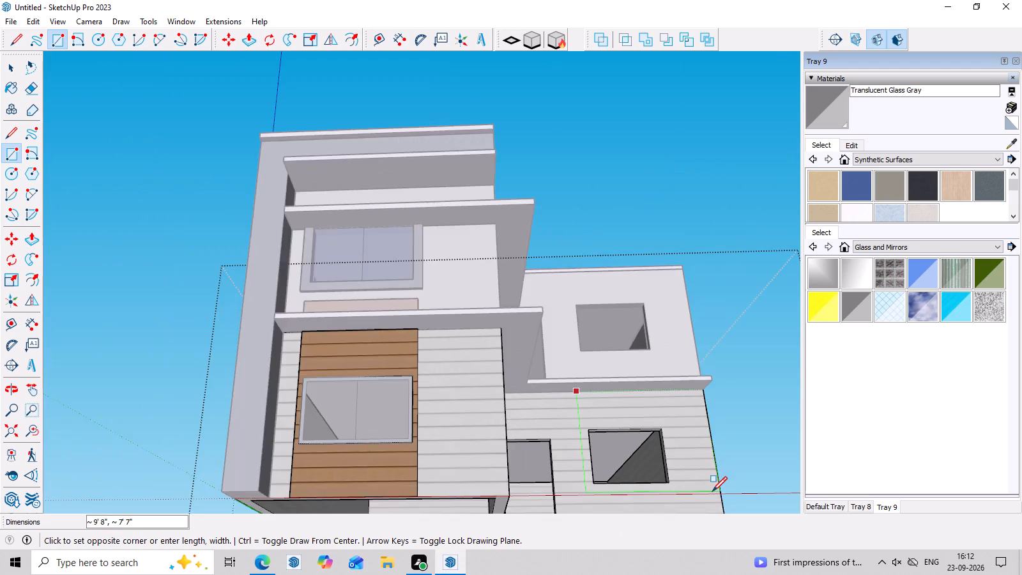
scroll(712, 491, "down", 2)
middle_click_drag(712, 491, 715, 527)
scroll(715, 491, "down", 1)
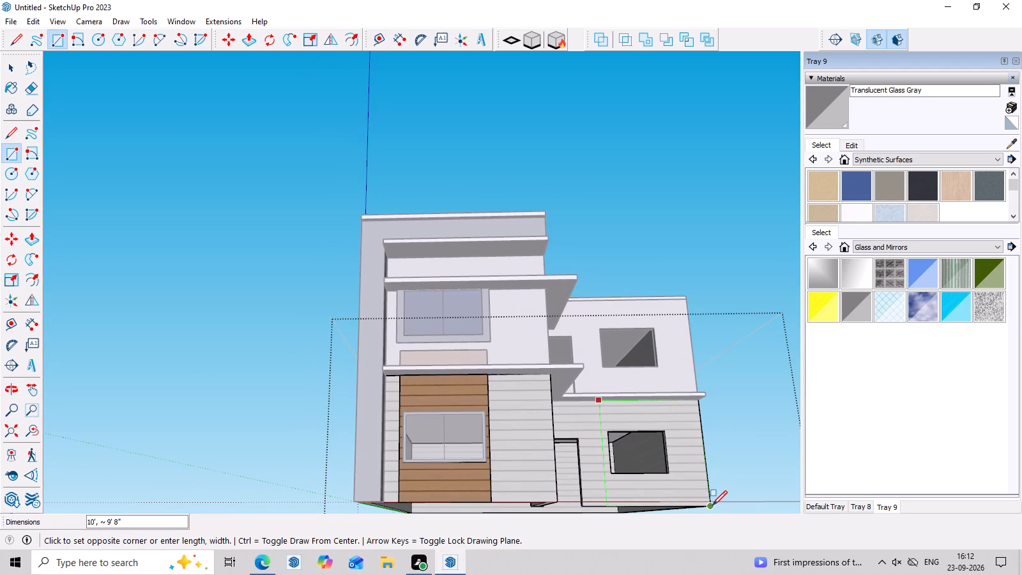
left_click(712, 507)
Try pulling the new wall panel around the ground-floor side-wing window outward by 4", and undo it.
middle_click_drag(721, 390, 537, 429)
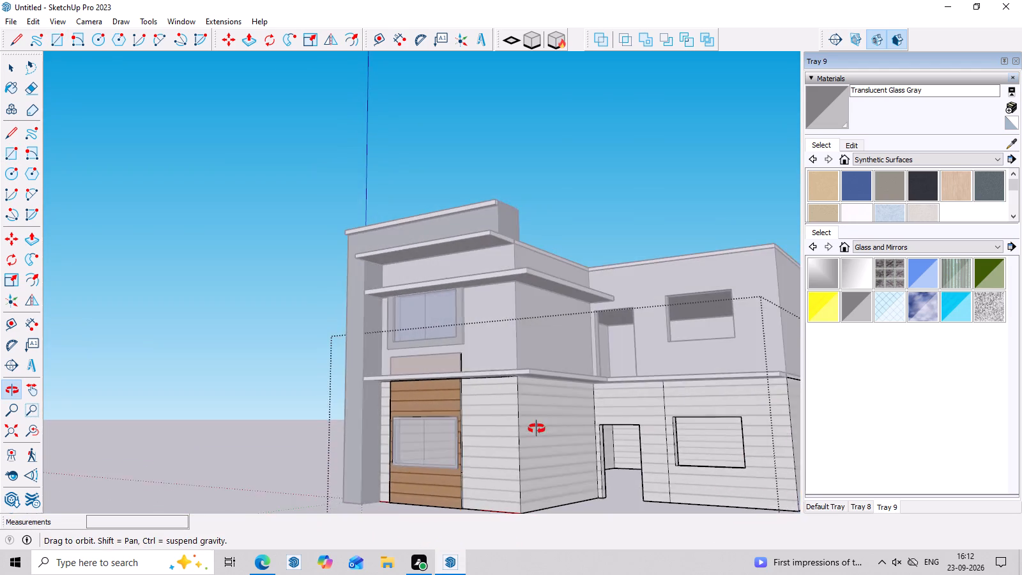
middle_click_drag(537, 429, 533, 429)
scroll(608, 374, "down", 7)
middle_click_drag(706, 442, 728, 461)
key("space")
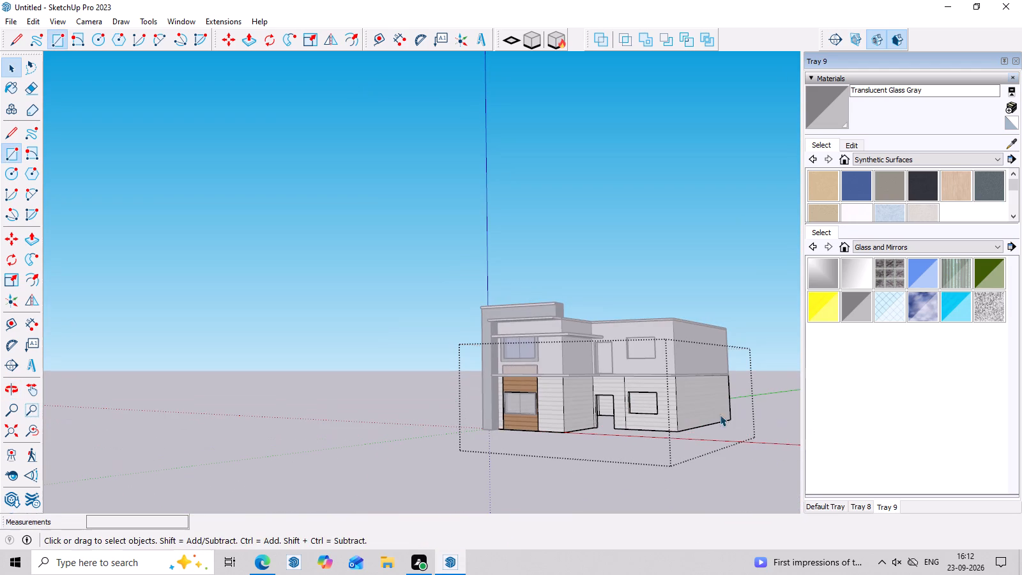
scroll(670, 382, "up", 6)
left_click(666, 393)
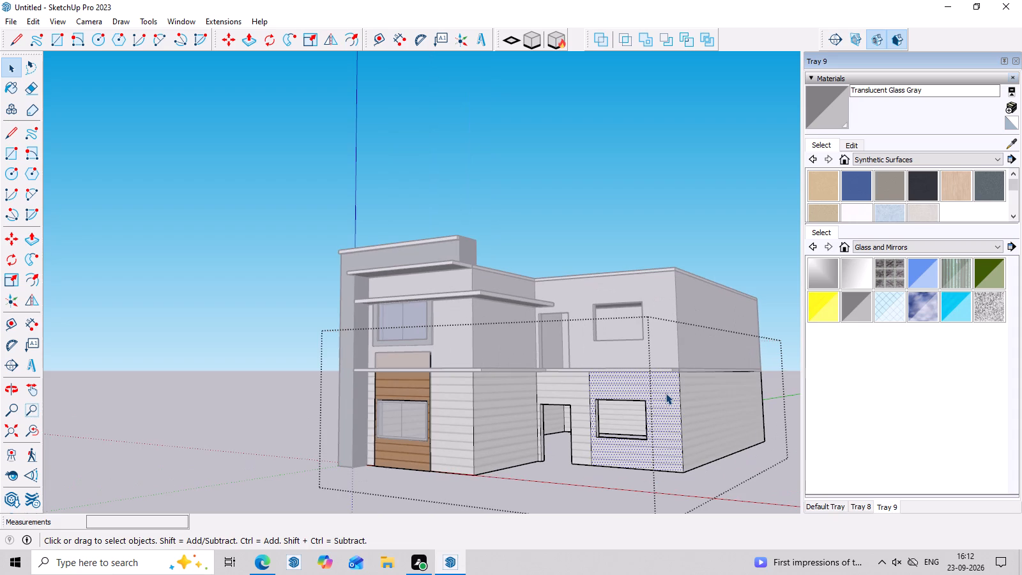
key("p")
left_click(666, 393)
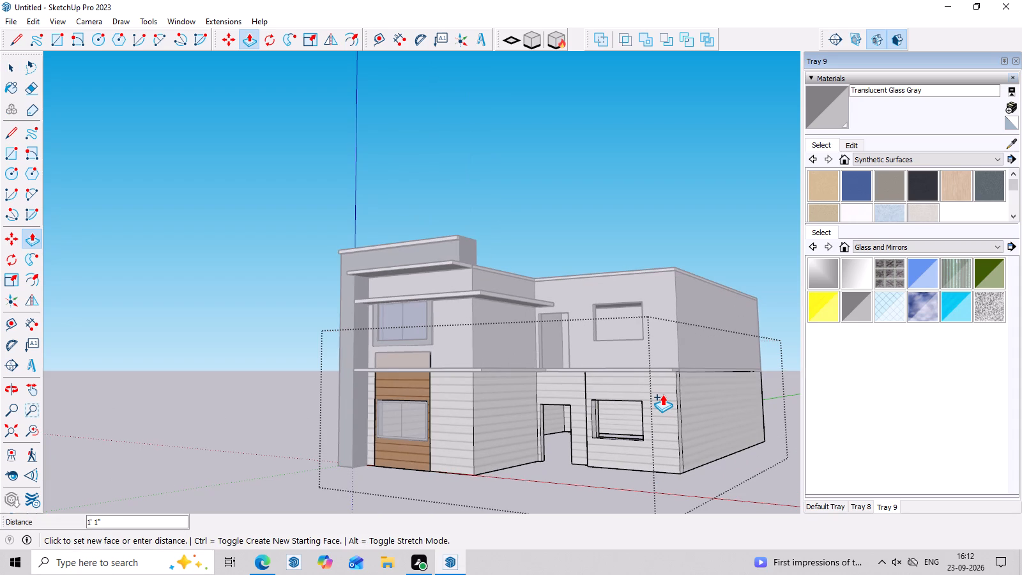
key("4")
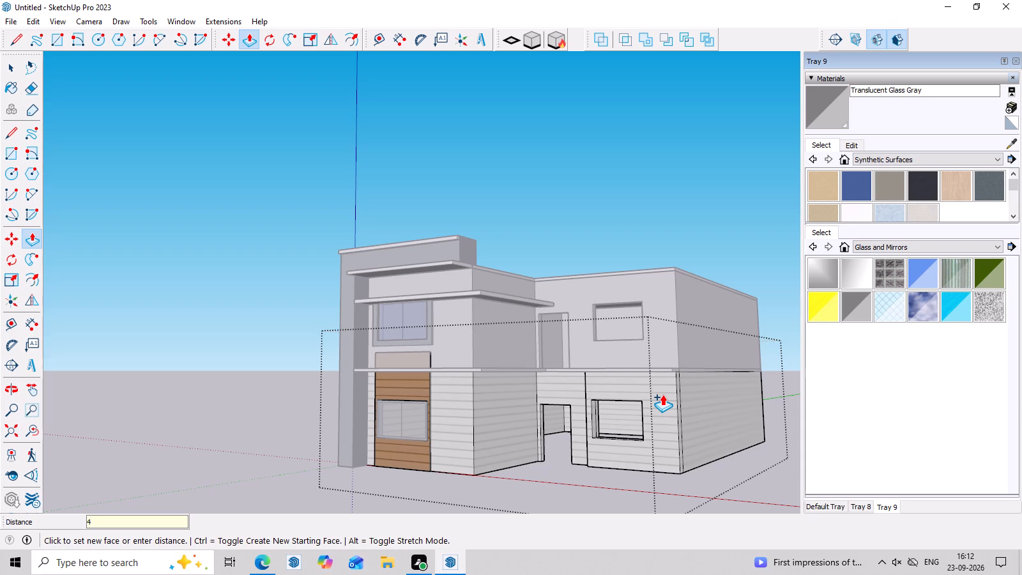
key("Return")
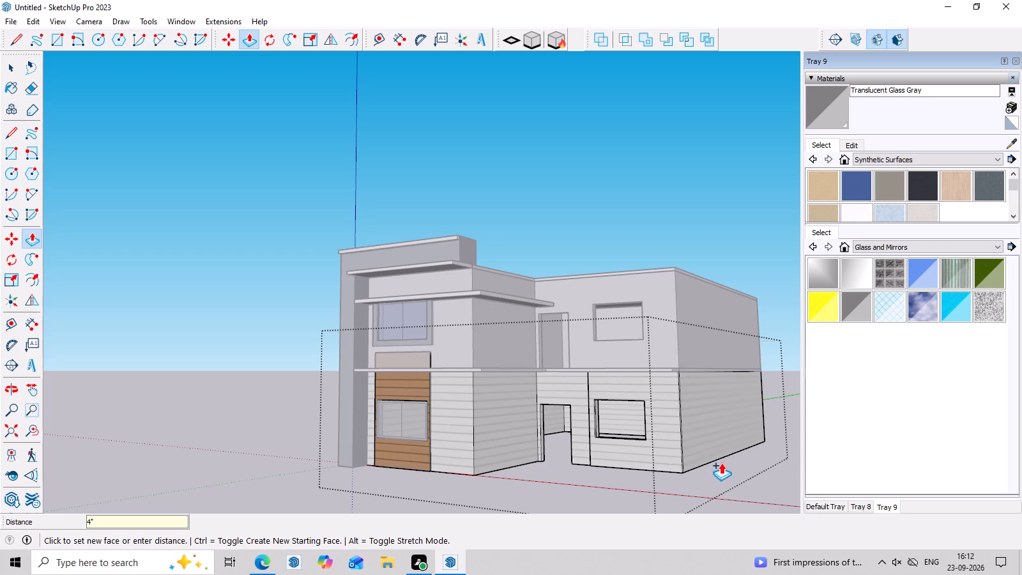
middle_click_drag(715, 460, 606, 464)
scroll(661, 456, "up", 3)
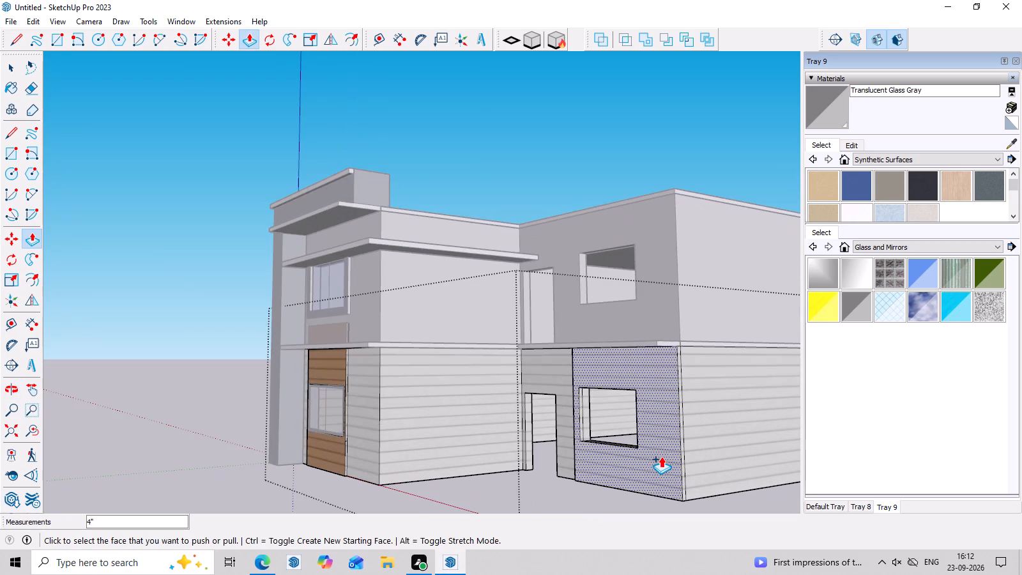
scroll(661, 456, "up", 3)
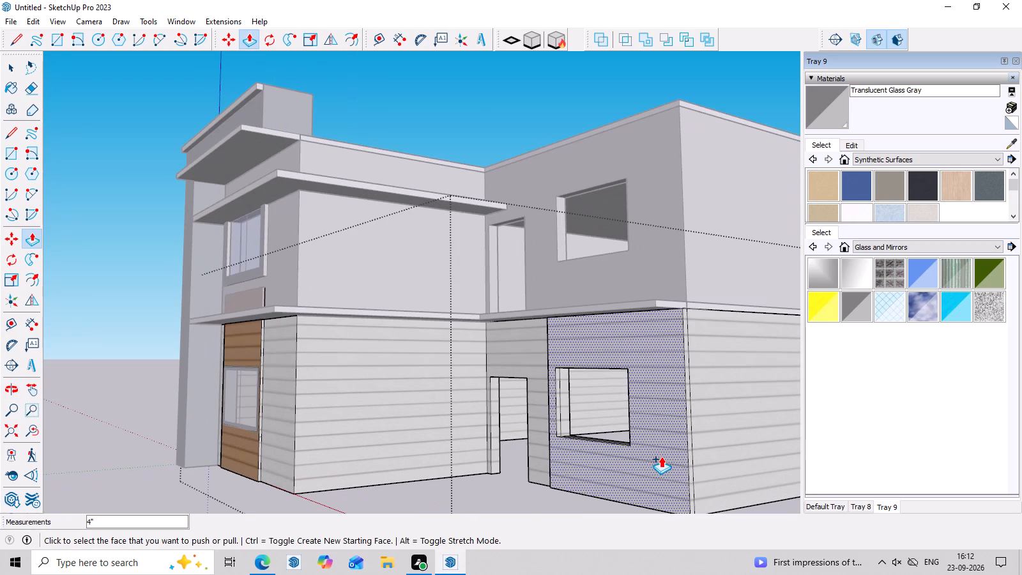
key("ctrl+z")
Pull the wall panel around the ground-floor side-wing window outward by 2".
left_click(660, 456)
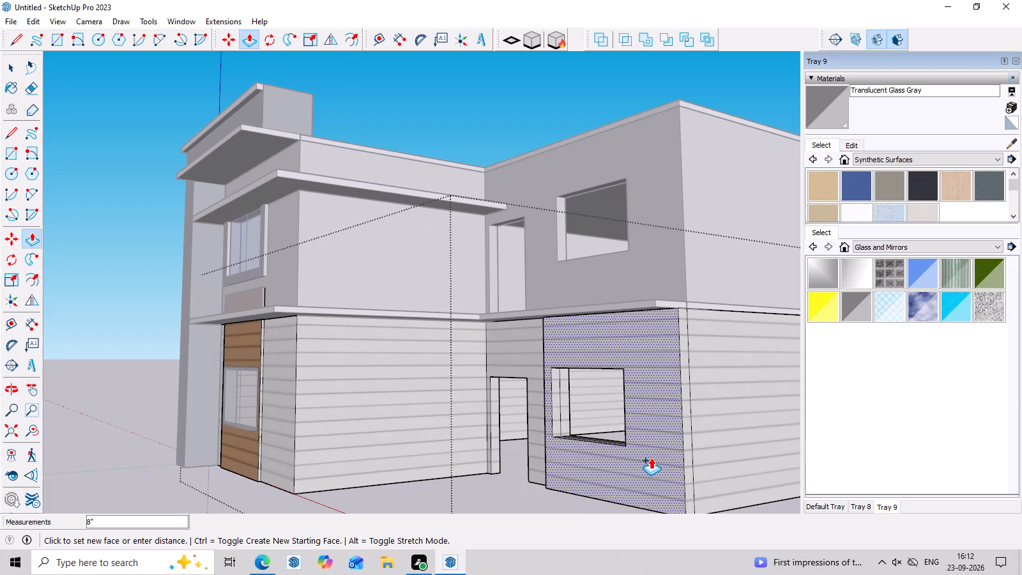
key("2")
key("Return")
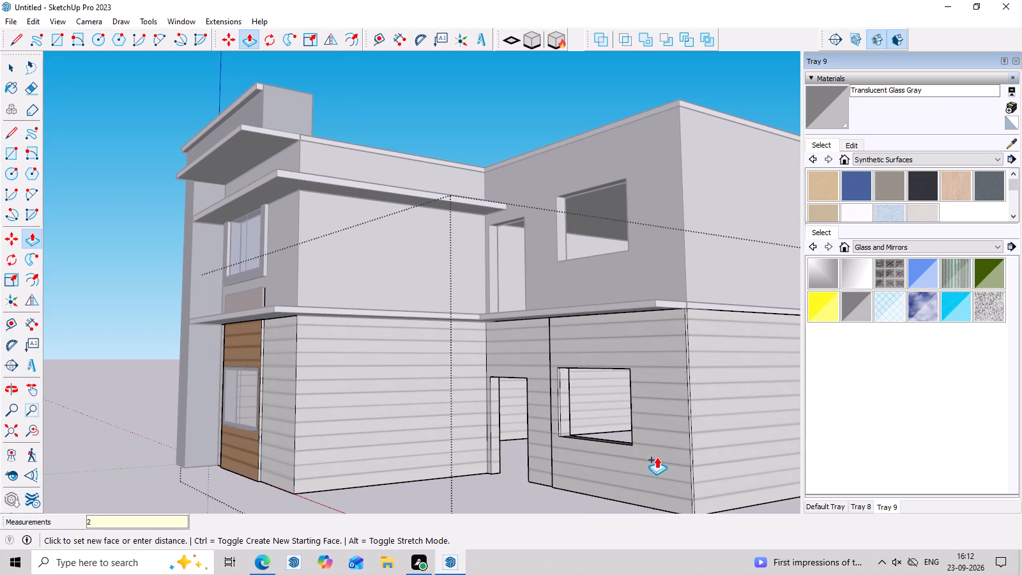
Paint the front face of the raised wall panel around the ground-floor side-wing window with Cladding Siding Tan.
key("space")
left_click(667, 411)
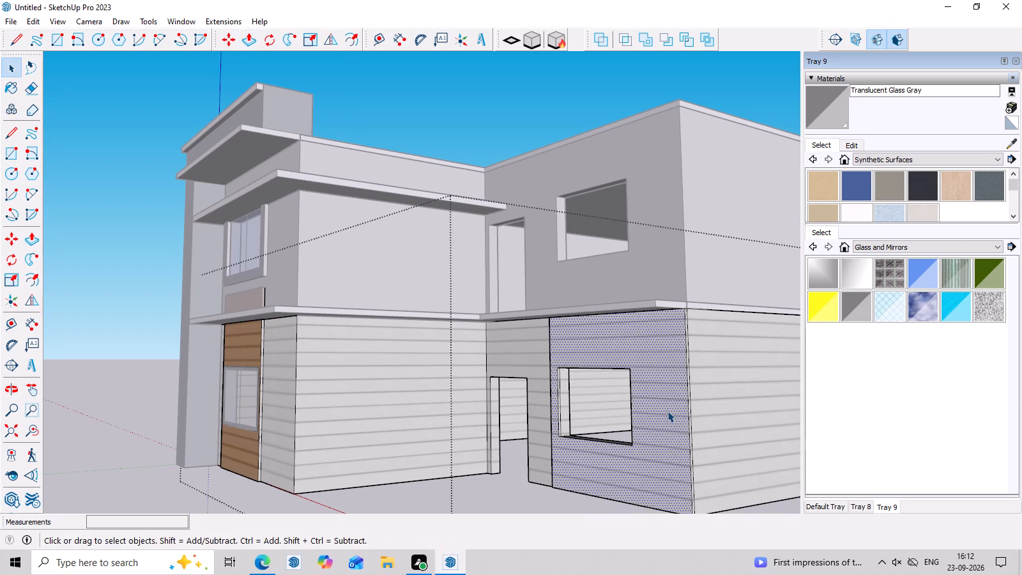
left_click(667, 411)
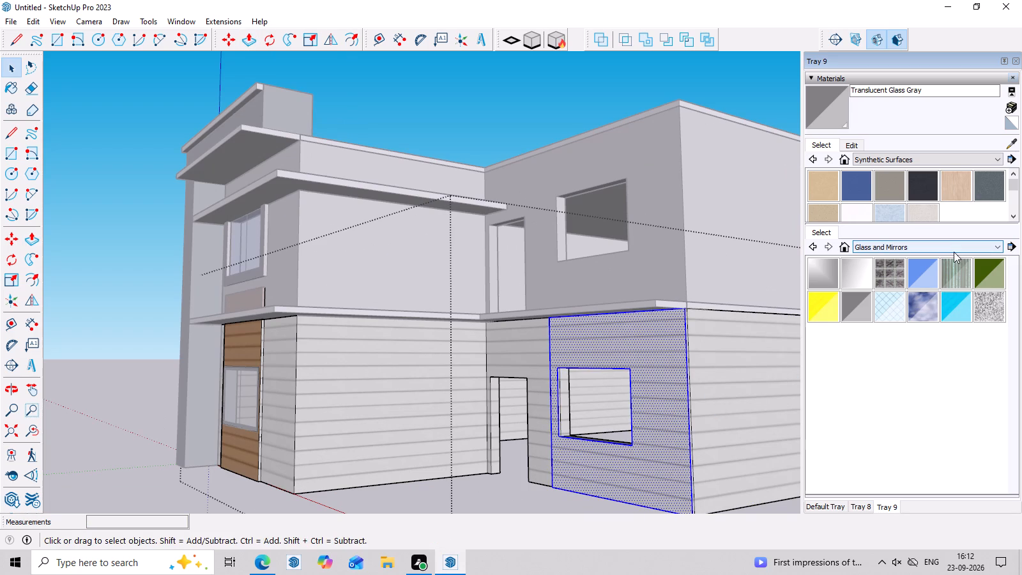
left_click(927, 252)
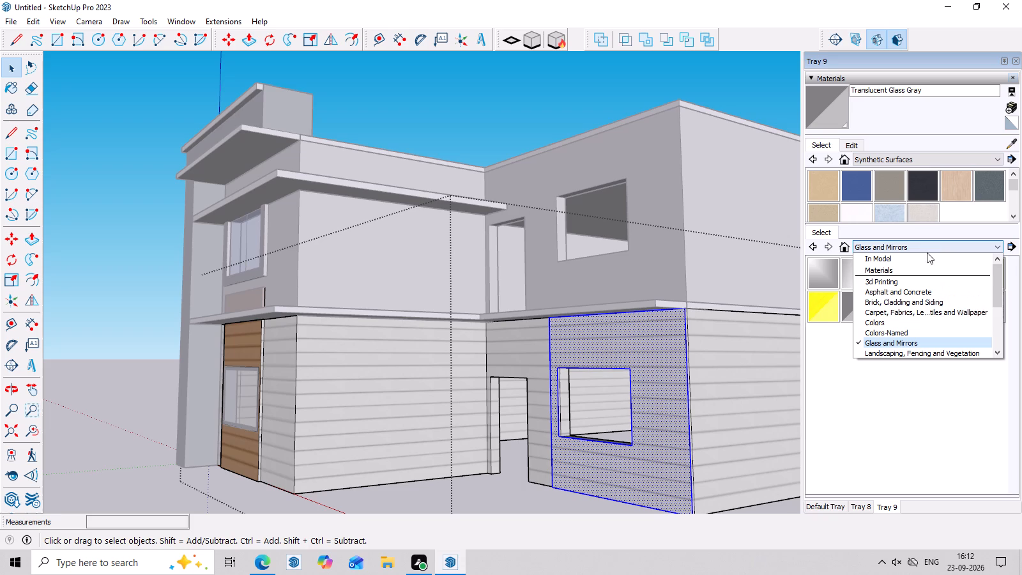
left_click(907, 298)
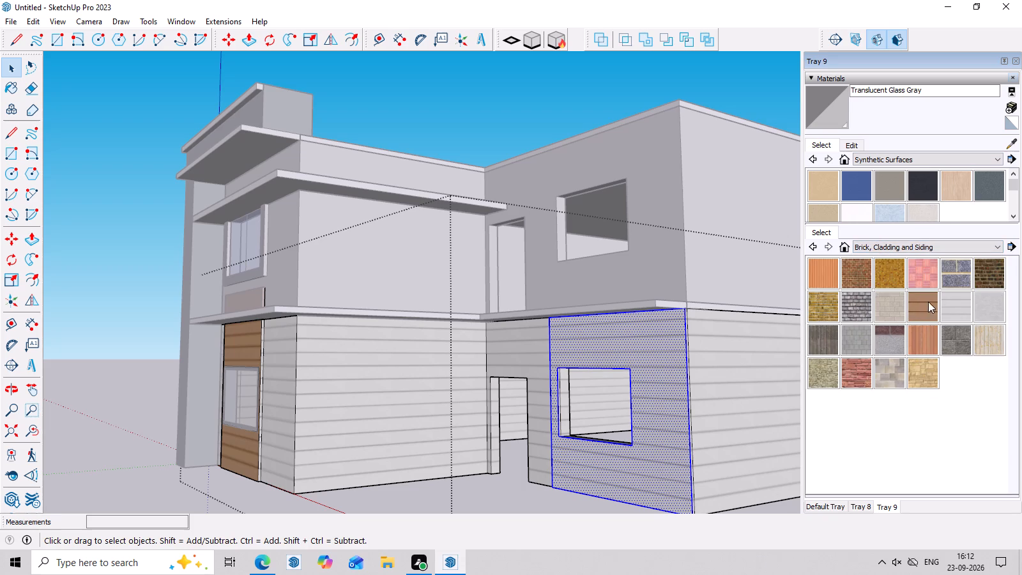
left_click(928, 302)
left_click(679, 369)
middle_click_drag(669, 378, 680, 390)
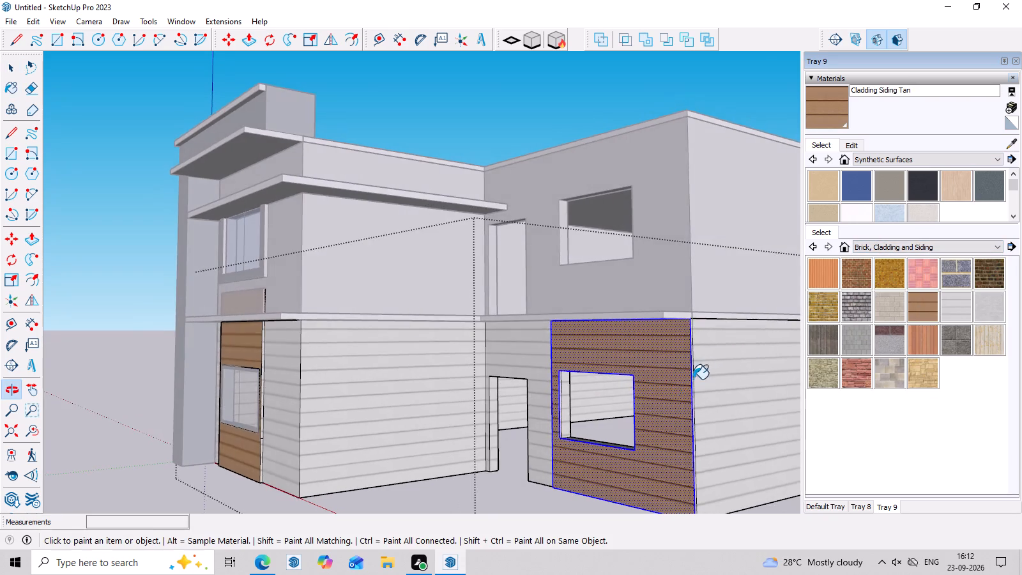
Paint the panel's narrow edge strip at the side wing's outer corner with Cladding Siding Tan.
scroll(702, 363, "up", 11)
middle_click_drag(683, 331, 614, 328)
key("space")
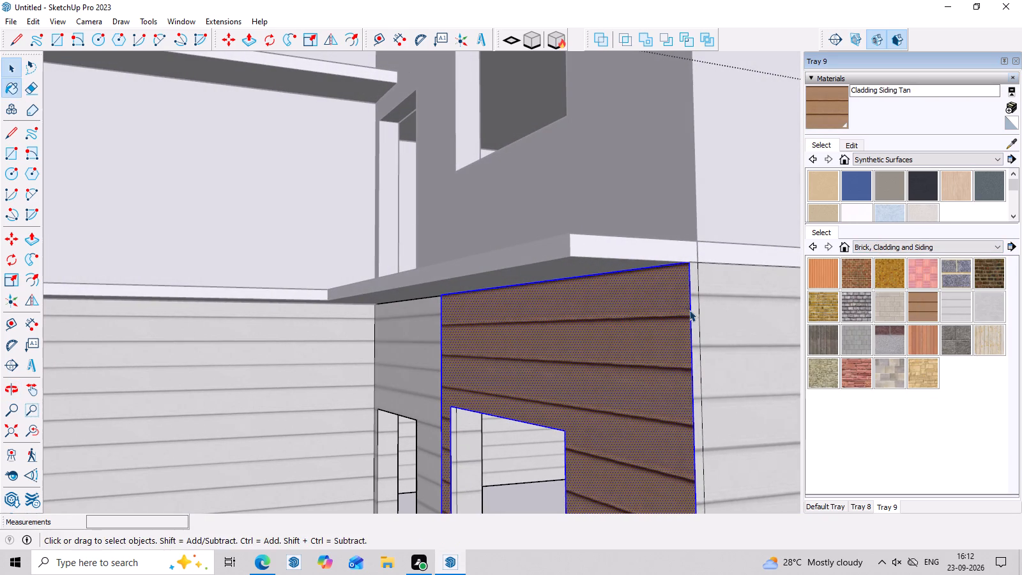
left_click(694, 310)
left_click(927, 303)
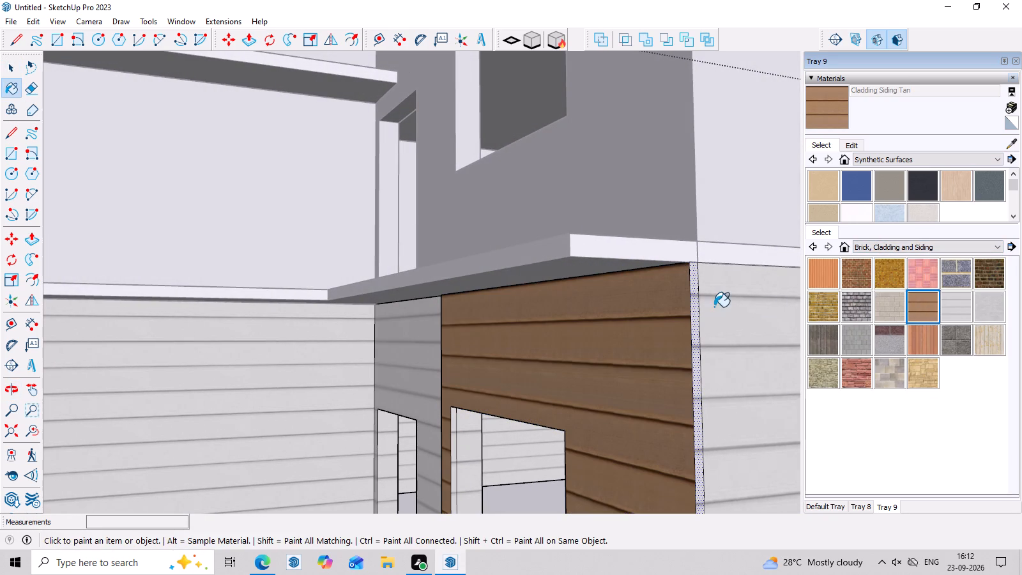
left_click(697, 306)
scroll(620, 318, "down", 8)
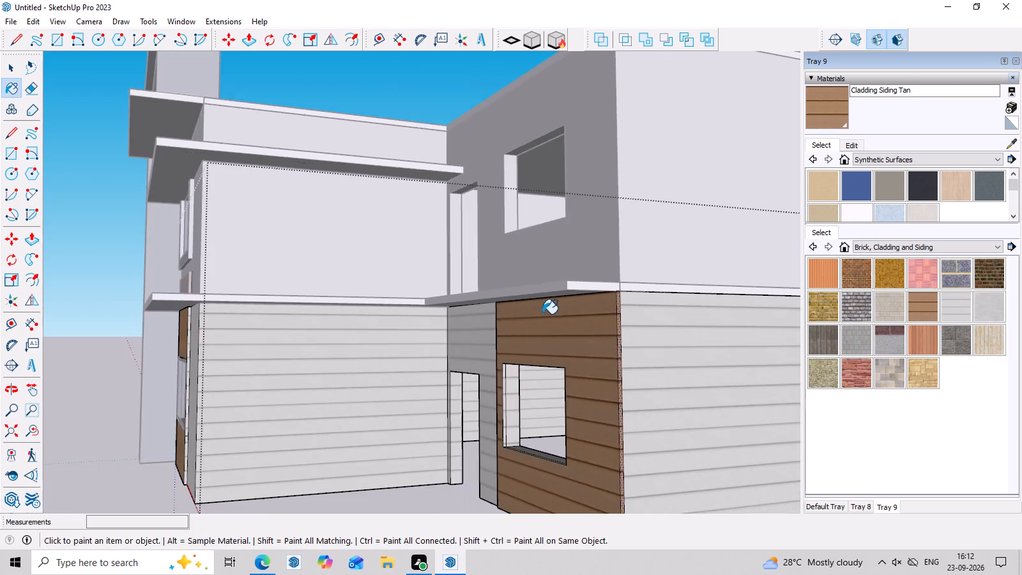
Paint the panel's narrow edge strip facing the ground-floor doorway with Cladding Siding Tan, and close the wall group.
scroll(542, 314, "down", 5)
middle_click_drag(545, 359, 865, 451)
scroll(520, 328, "up", 9)
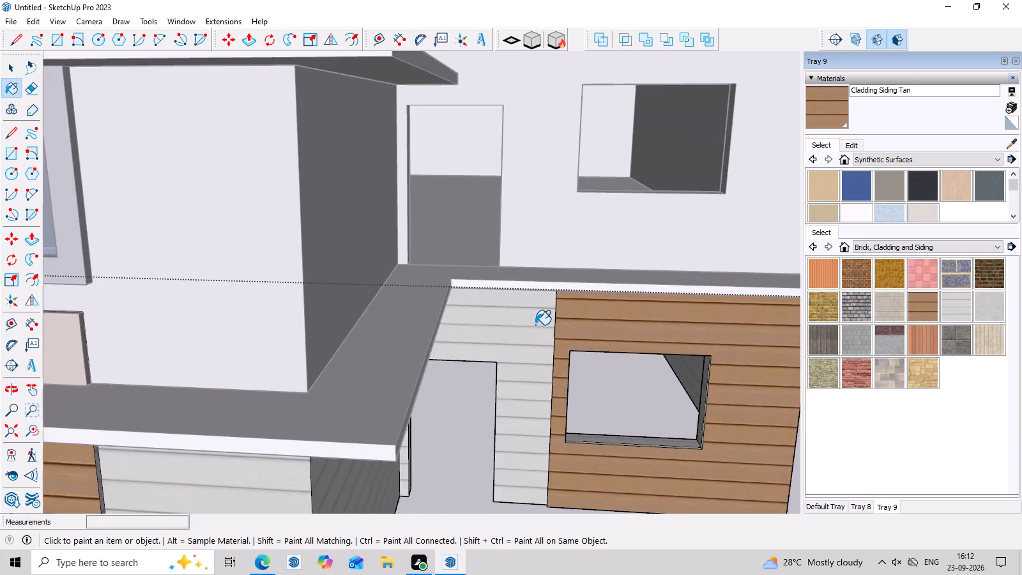
scroll(535, 325, "up", 3)
middle_click_drag(584, 357, 705, 356)
middle_click_drag(705, 356, 568, 325)
scroll(590, 290, "up", 5)
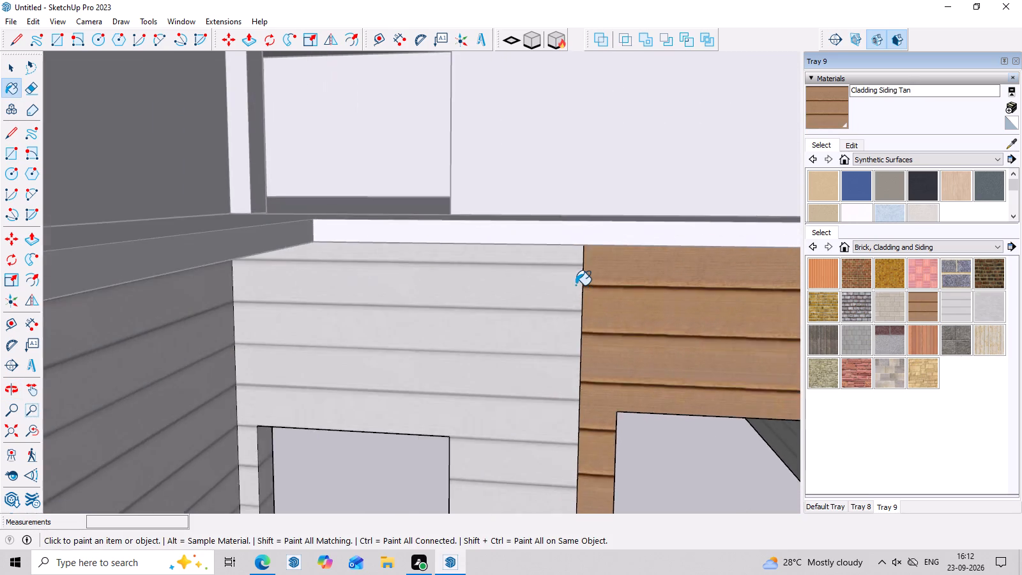
scroll(576, 285, "up", 3)
middle_click_drag(602, 309, 740, 316)
scroll(698, 249, "down", 5)
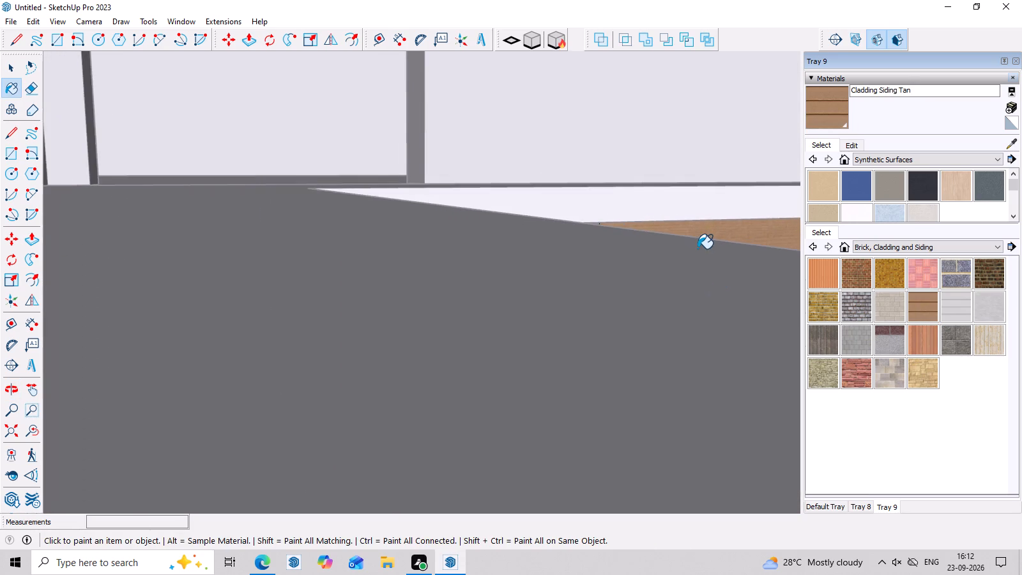
scroll(698, 249, "down", 2)
scroll(643, 261, "down", 6)
middle_click_drag(675, 248, 579, 253)
scroll(913, 266, "up", 3)
scroll(630, 167, "down", 2)
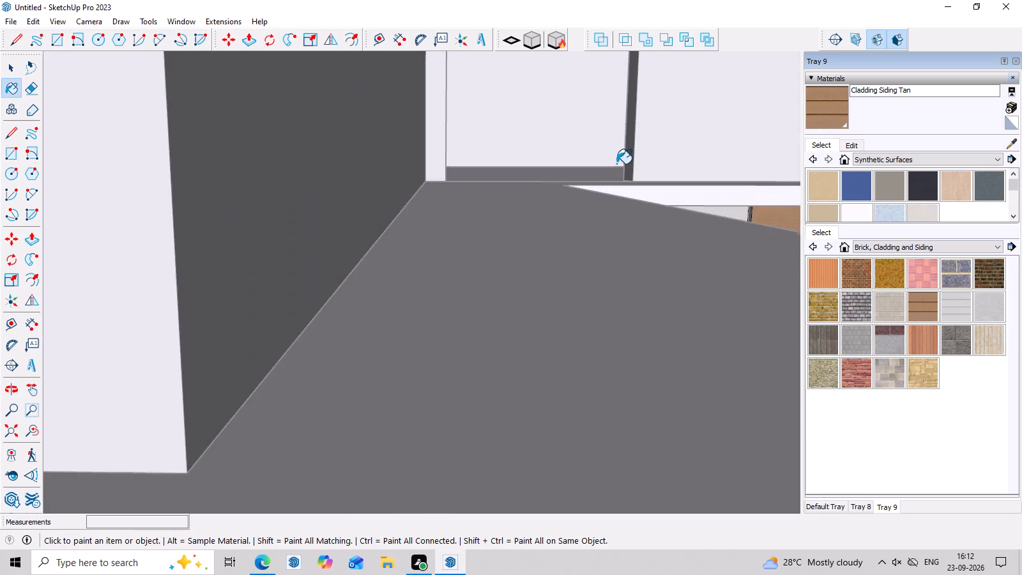
scroll(616, 164, "down", 8)
scroll(551, 168, "up", 13)
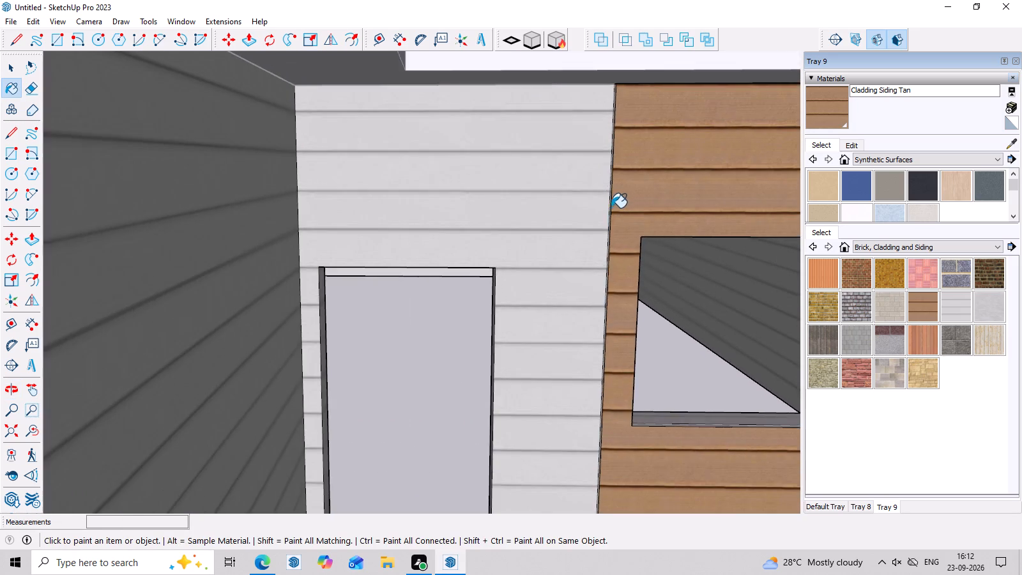
scroll(611, 208, "up", 4)
middle_click_drag(616, 199, 623, 200)
middle_click_drag(655, 205, 701, 218)
middle_click(740, 227)
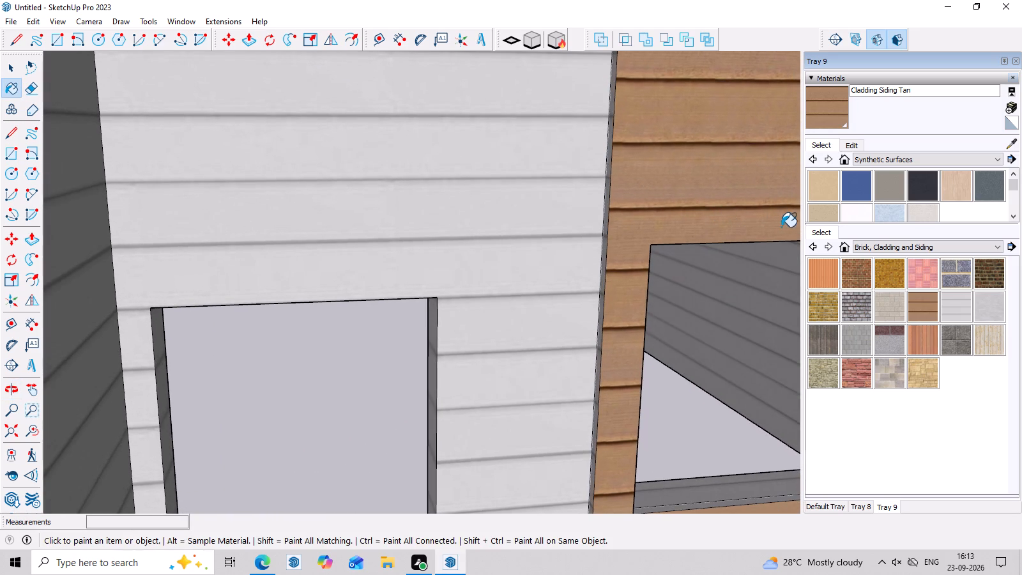
scroll(610, 164, "up", 3)
left_click(610, 164)
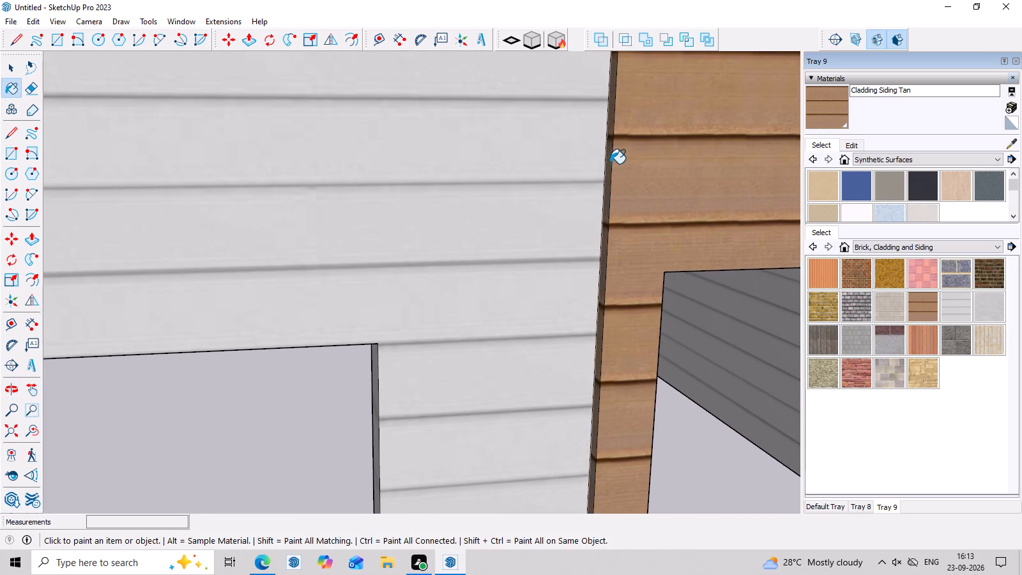
scroll(610, 164, "down", 20)
scroll(610, 164, "down", 4)
middle_click_drag(615, 264, 614, 274)
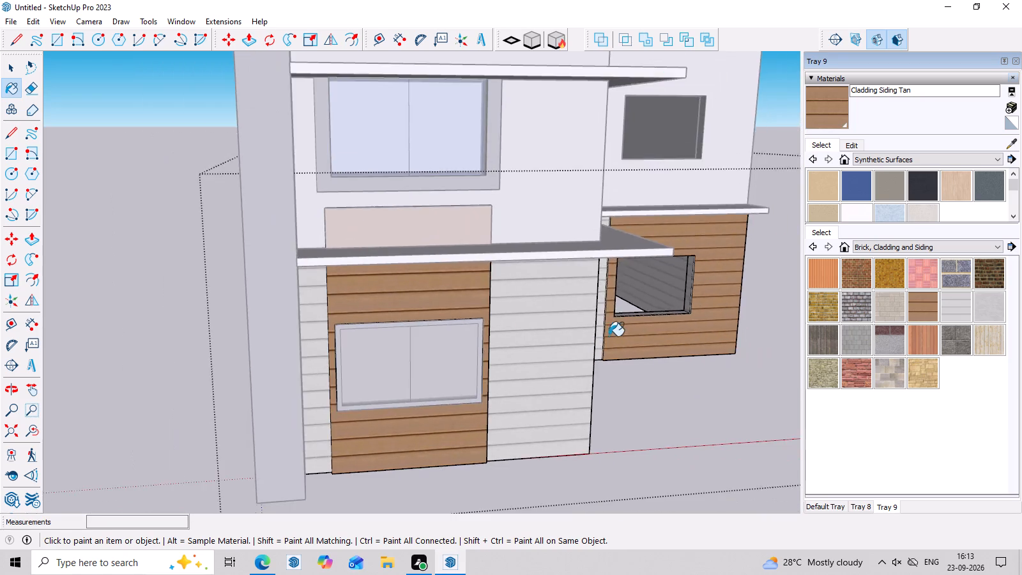
scroll(609, 336, "down", 4)
middle_click_drag(792, 213, 726, 213)
key("space")
left_click(790, 168)
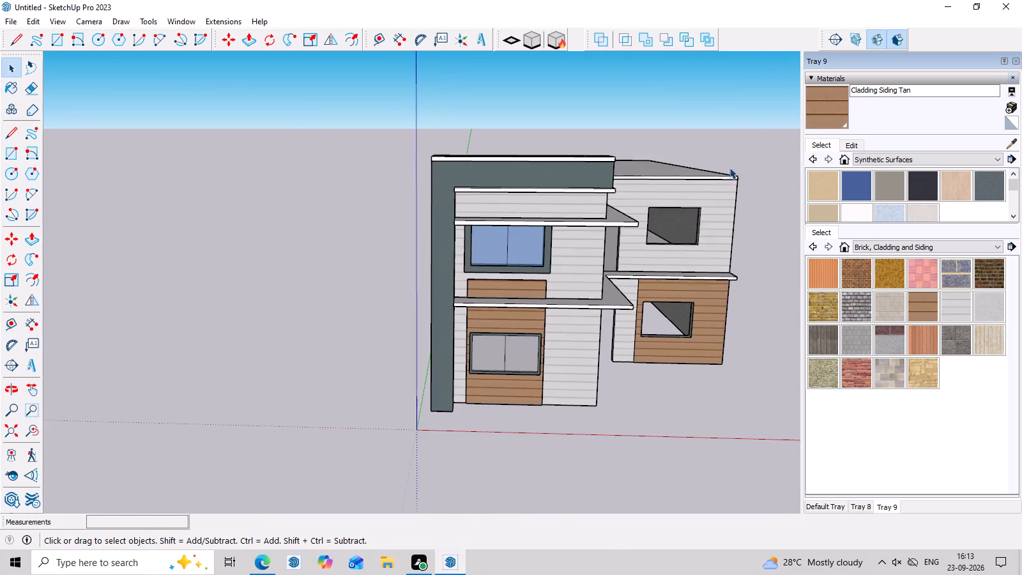
Reopen the ground-floor wall group for editing at the side-wing window.
scroll(682, 167, "down", 7)
scroll(728, 180, "up", 8)
middle_click_drag(733, 216, 740, 177)
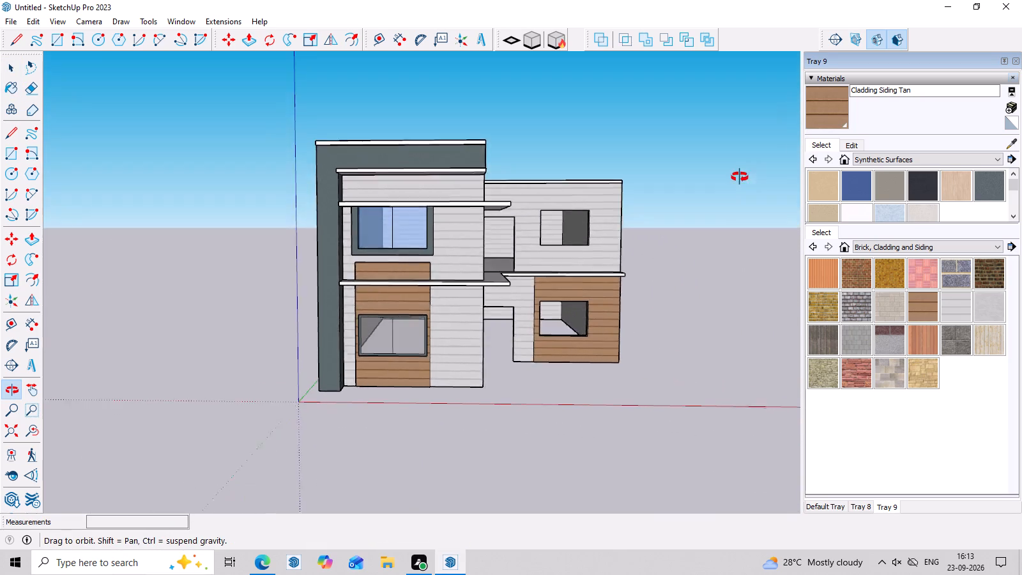
middle_click_drag(740, 177, 708, 172)
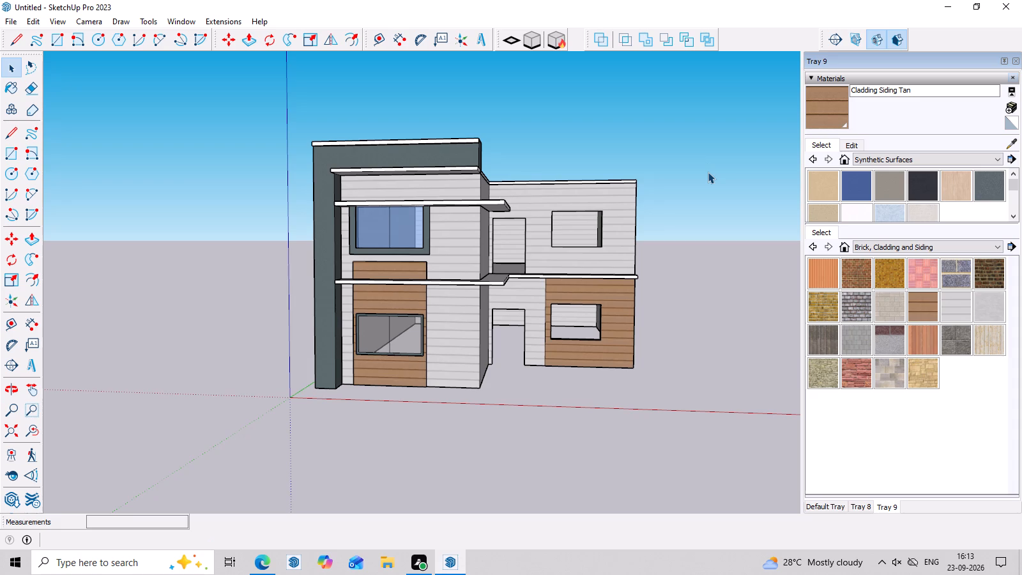
scroll(576, 325, "up", 6)
middle_click_drag(627, 345, 710, 390)
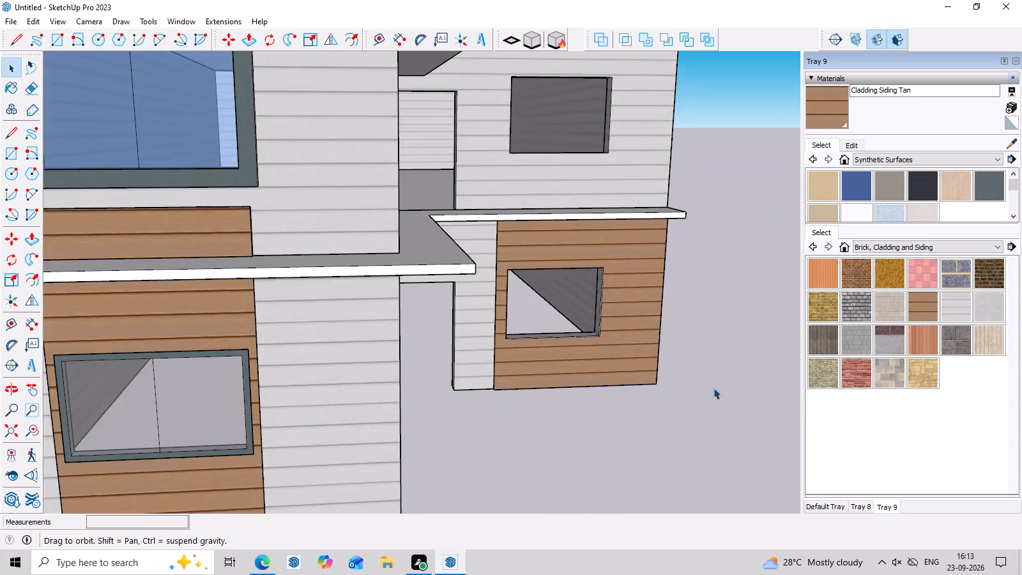
scroll(588, 320, "up", 7)
left_click(607, 298)
triple_click(607, 298)
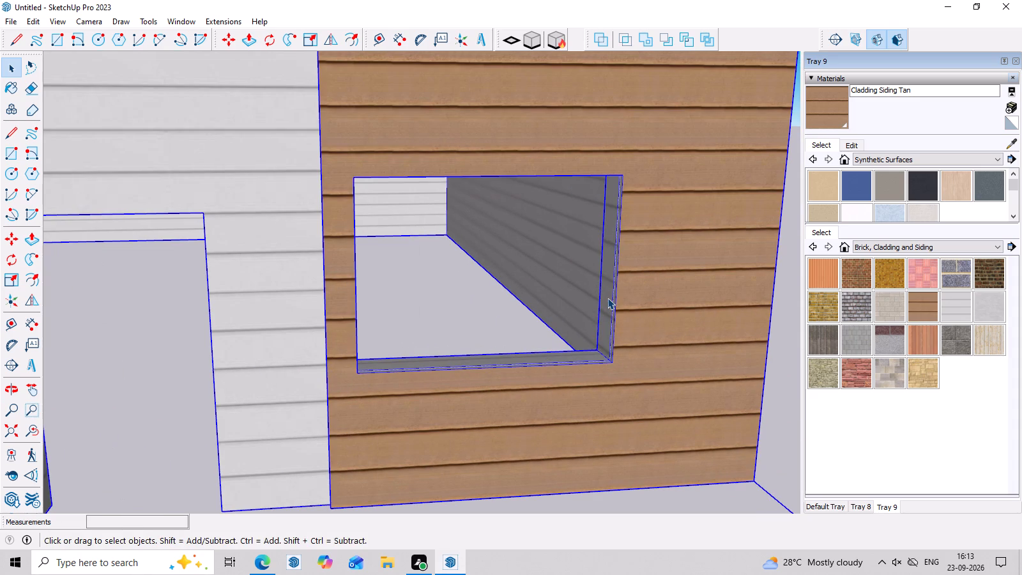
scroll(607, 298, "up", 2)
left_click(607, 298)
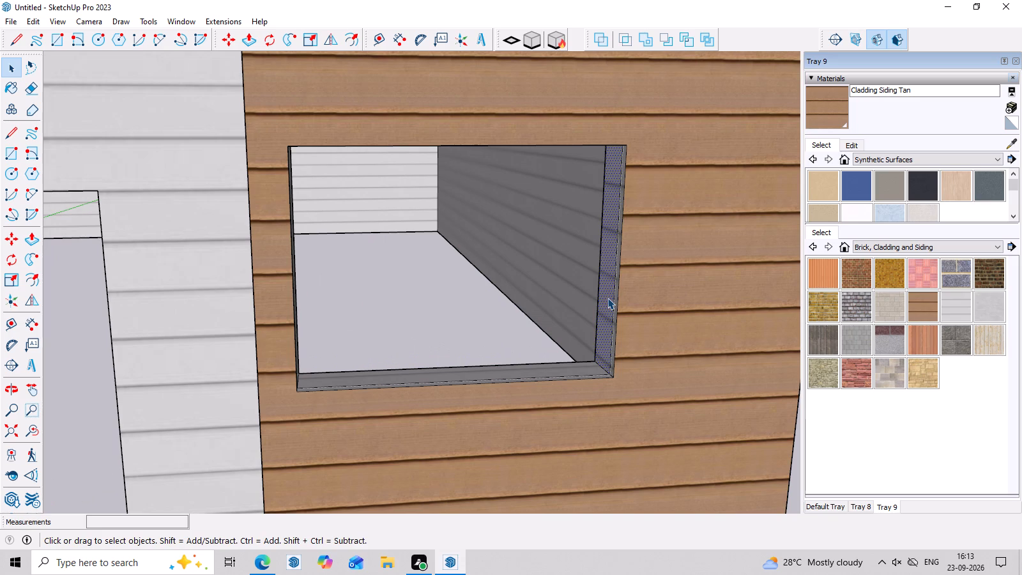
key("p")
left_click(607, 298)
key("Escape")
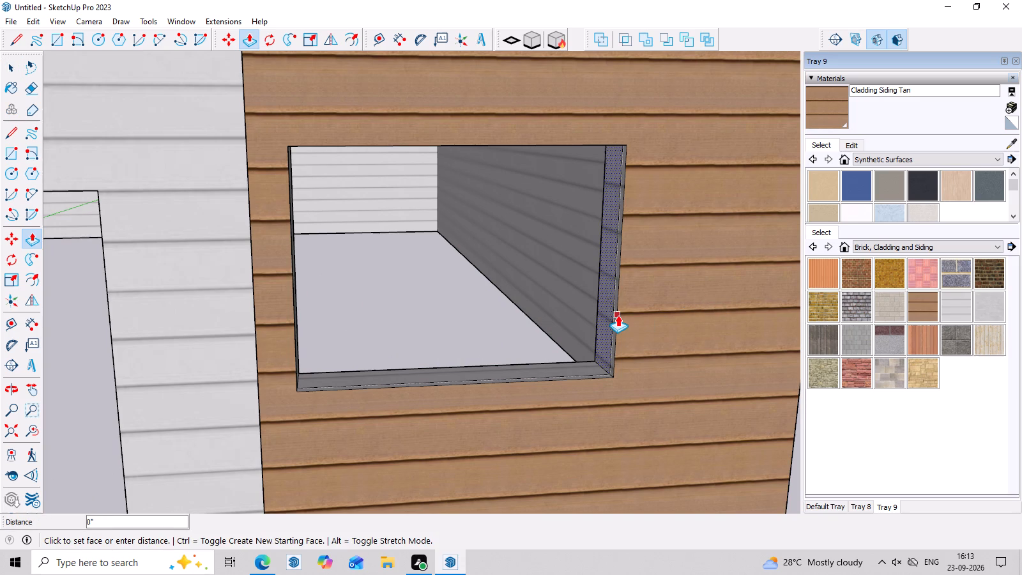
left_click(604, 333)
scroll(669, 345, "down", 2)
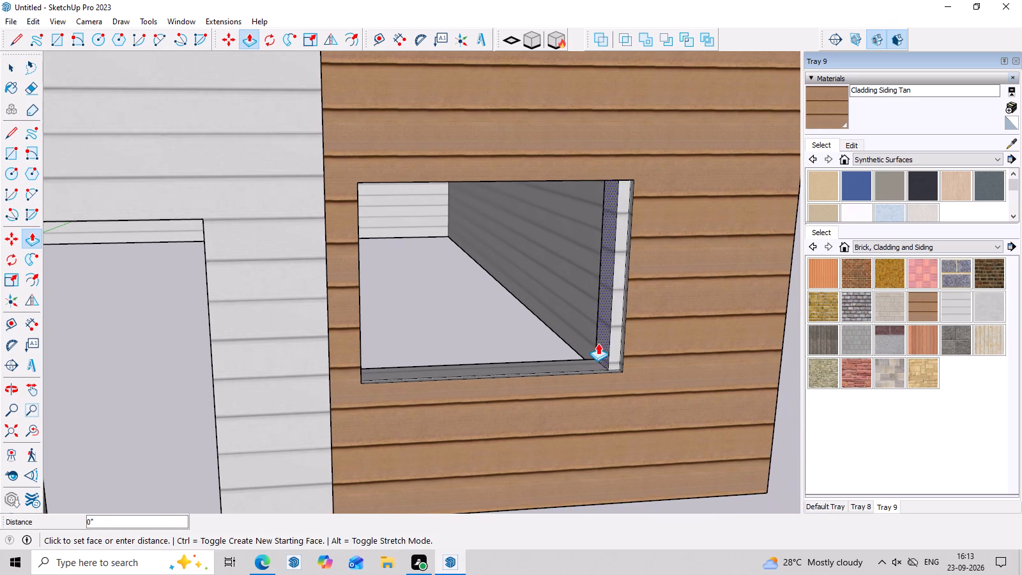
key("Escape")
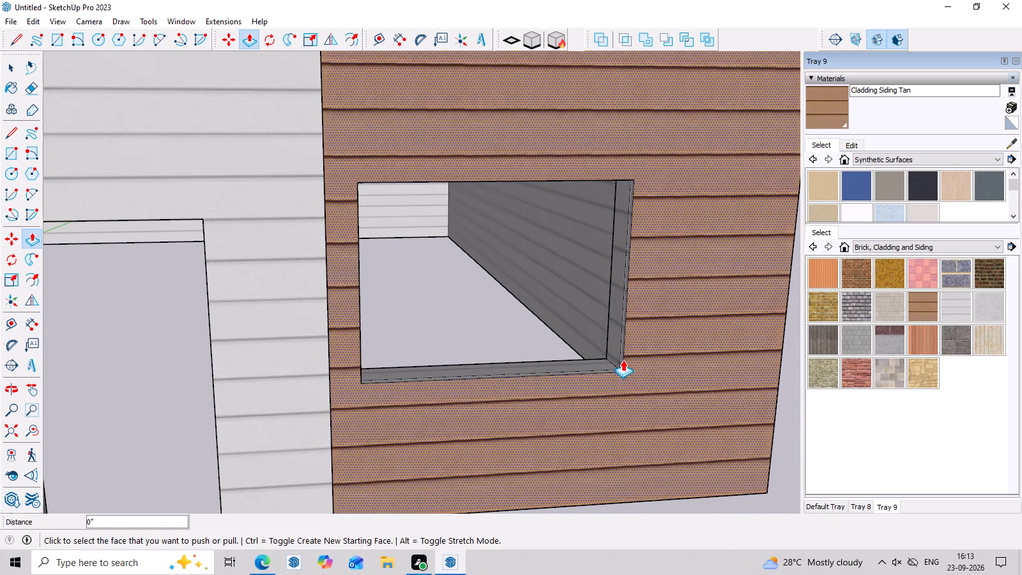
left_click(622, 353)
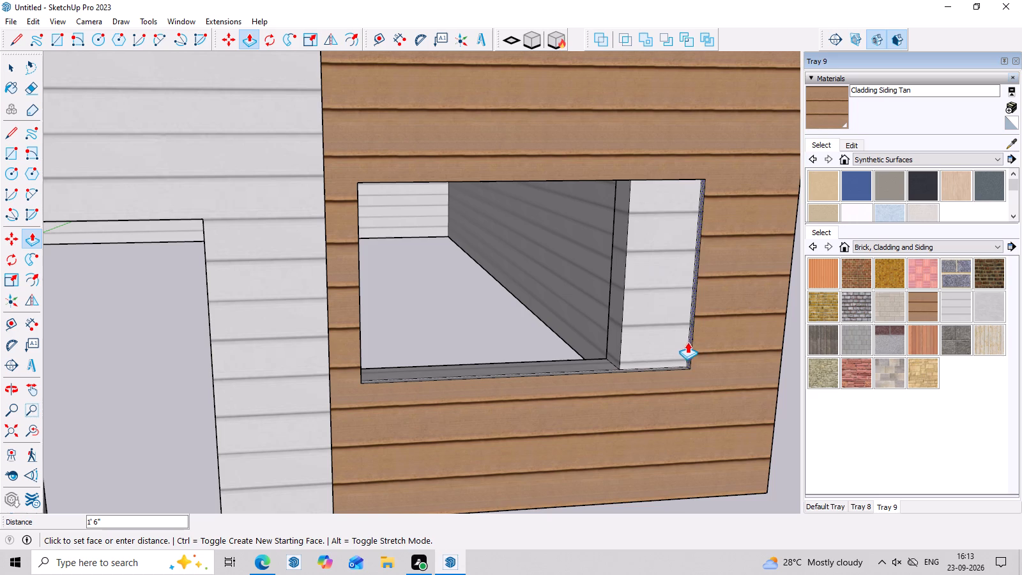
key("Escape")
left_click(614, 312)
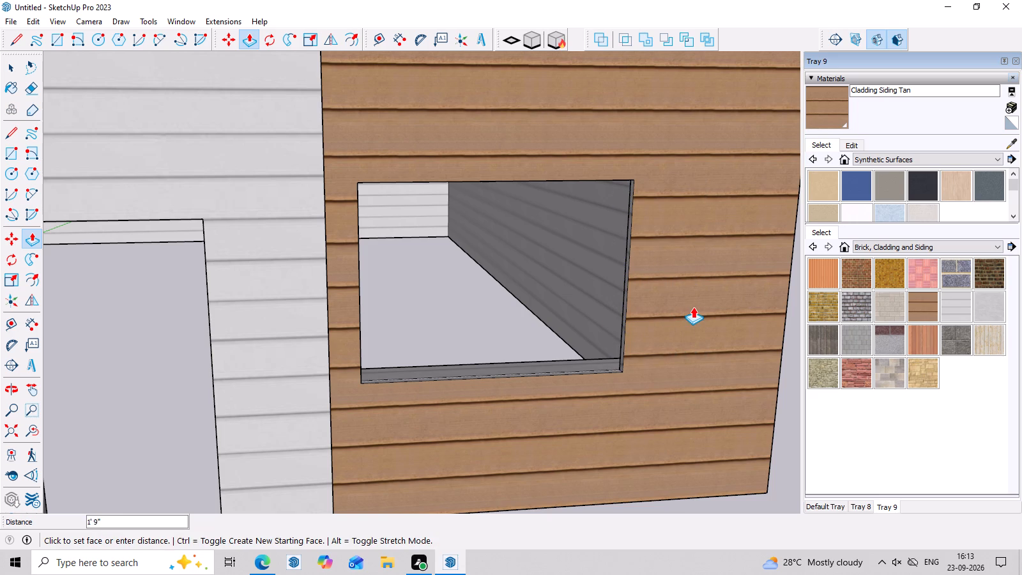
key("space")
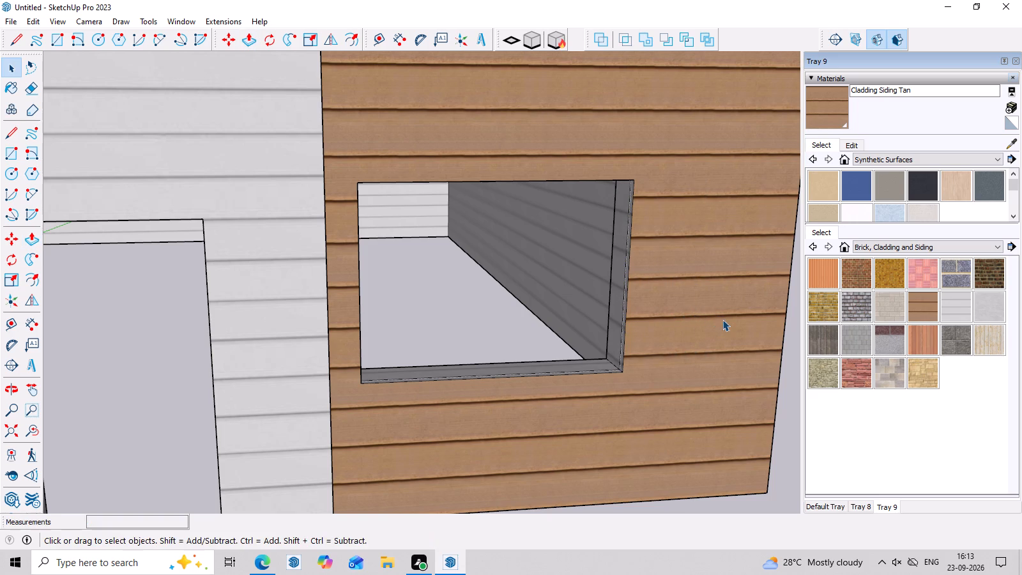
Push the thin front strip of the side-wing window's outer jamb about 2' 11" toward the wall's outer corner.
left_click(623, 350)
double_click(623, 350)
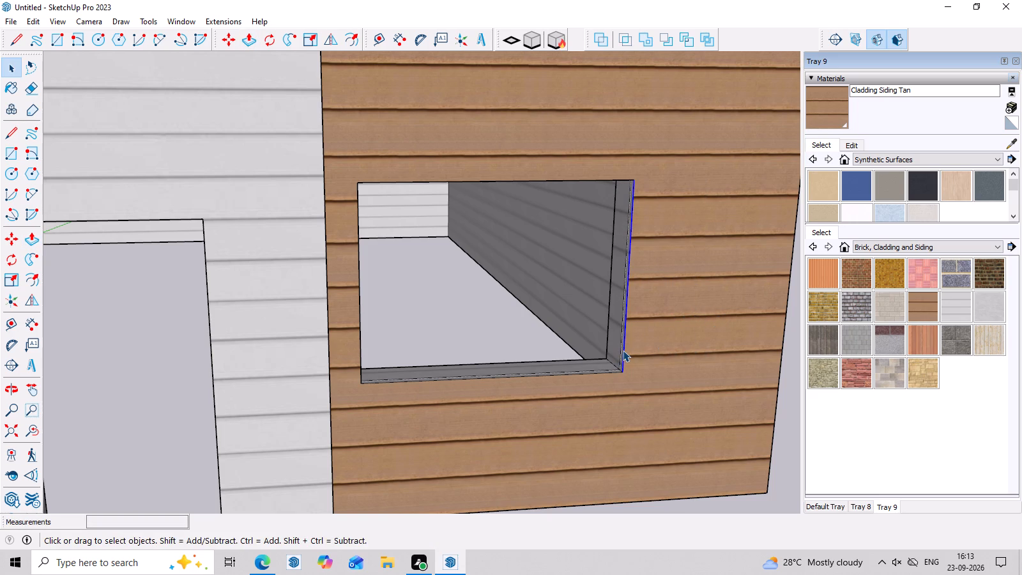
scroll(623, 350, "up", 3)
double_click(623, 350)
scroll(623, 350, "up", 3)
left_click(623, 350)
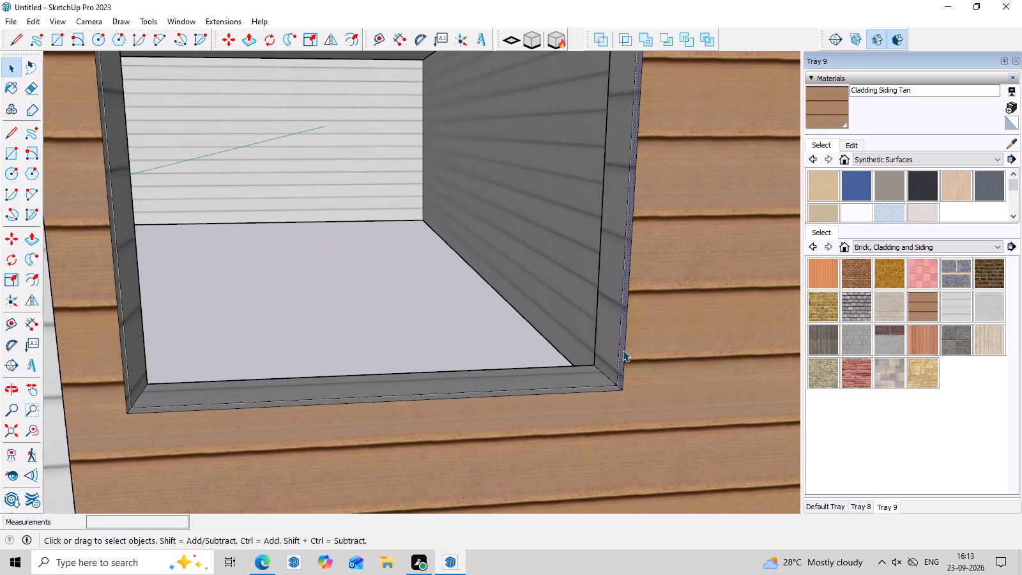
key("p")
left_click(623, 350)
scroll(749, 344, "down", 2)
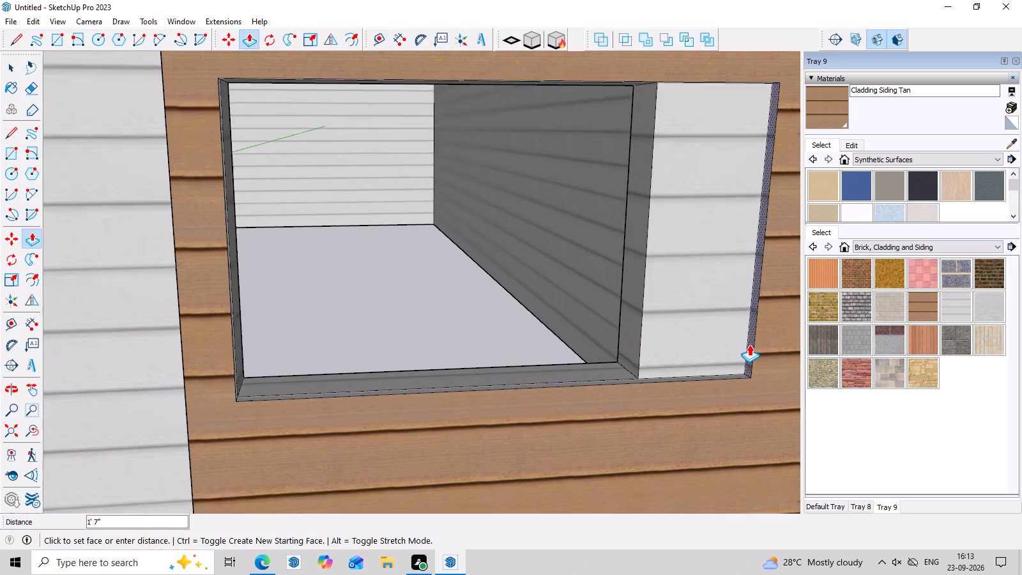
scroll(749, 344, "down", 13)
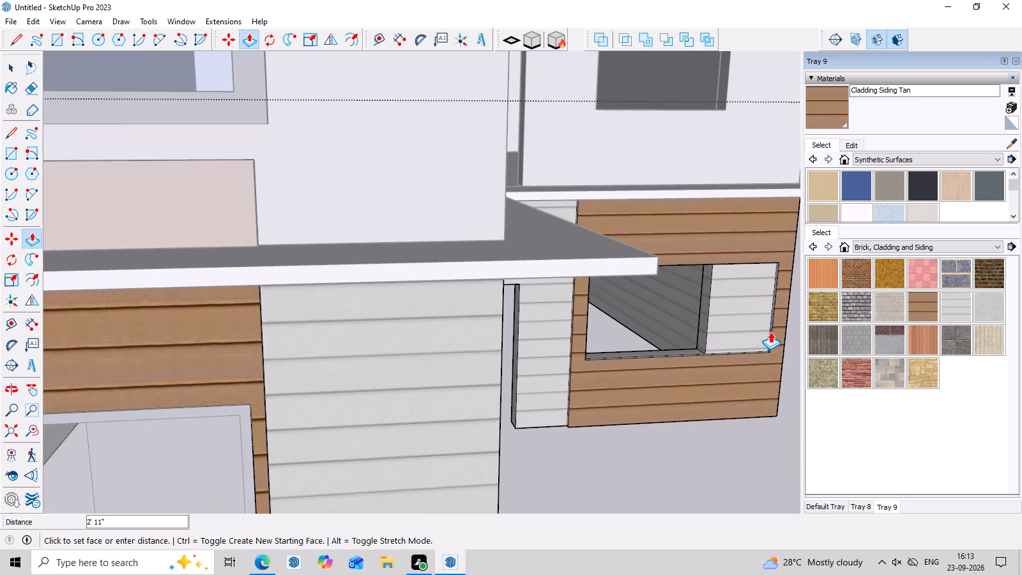
left_click(770, 332)
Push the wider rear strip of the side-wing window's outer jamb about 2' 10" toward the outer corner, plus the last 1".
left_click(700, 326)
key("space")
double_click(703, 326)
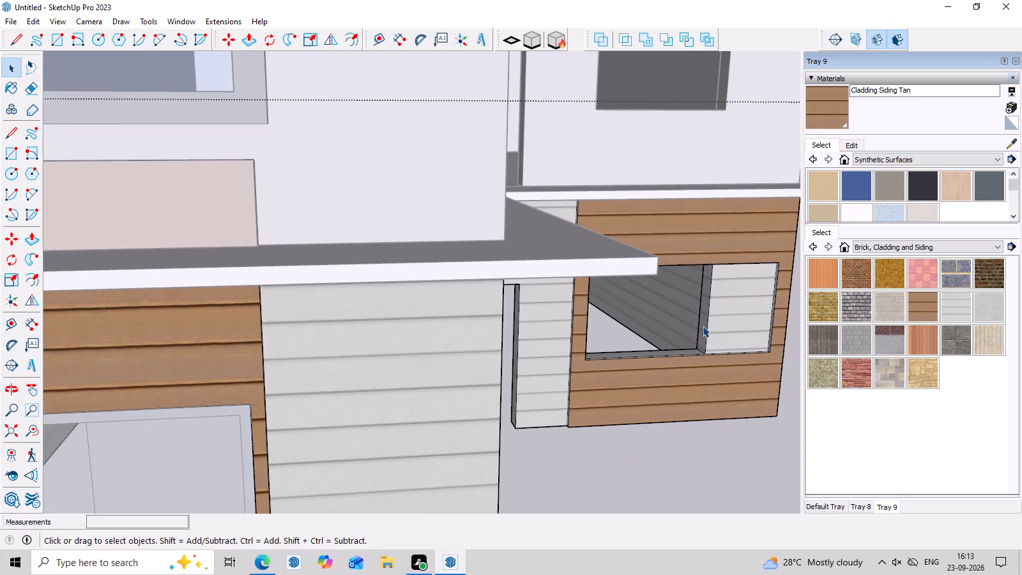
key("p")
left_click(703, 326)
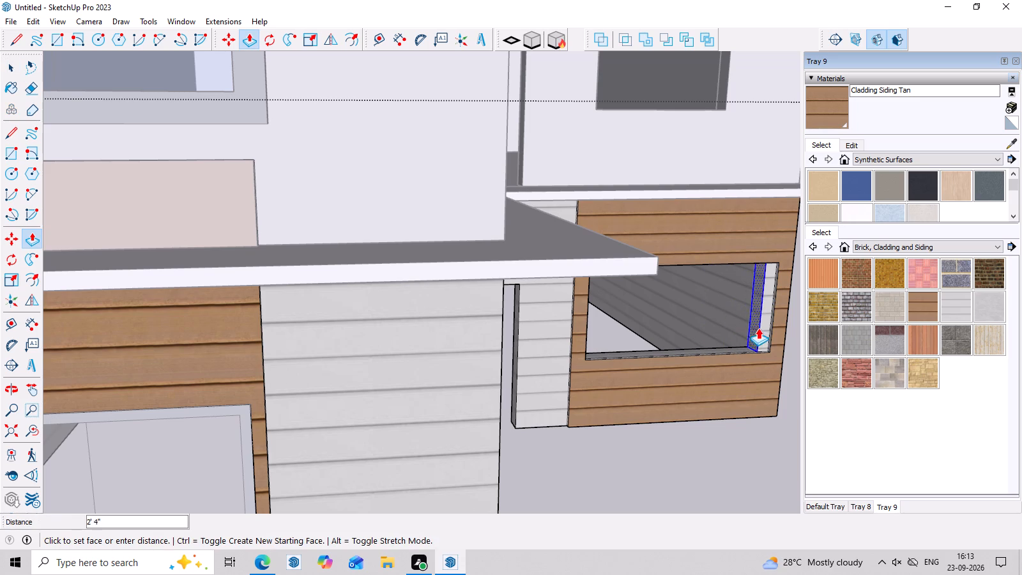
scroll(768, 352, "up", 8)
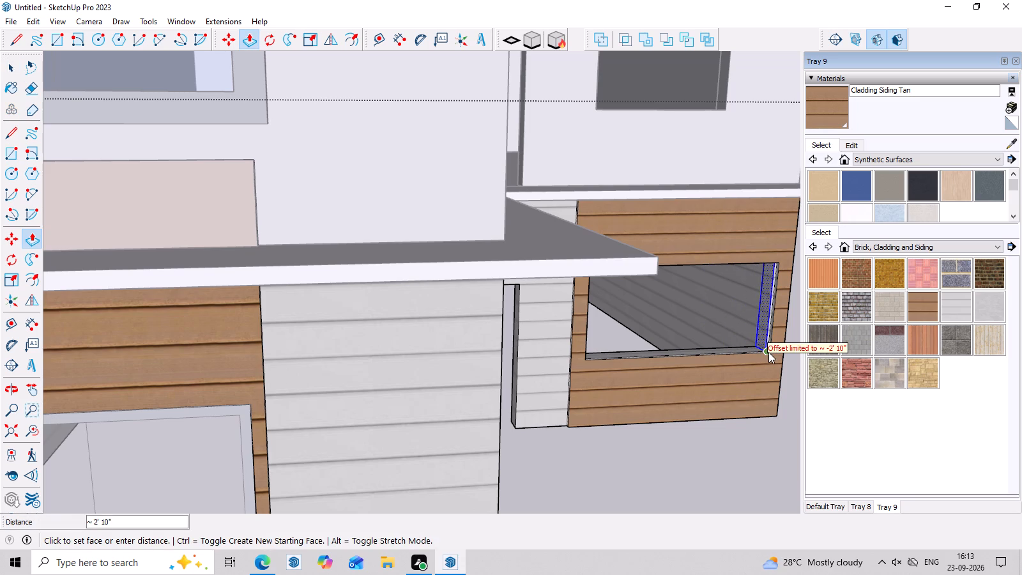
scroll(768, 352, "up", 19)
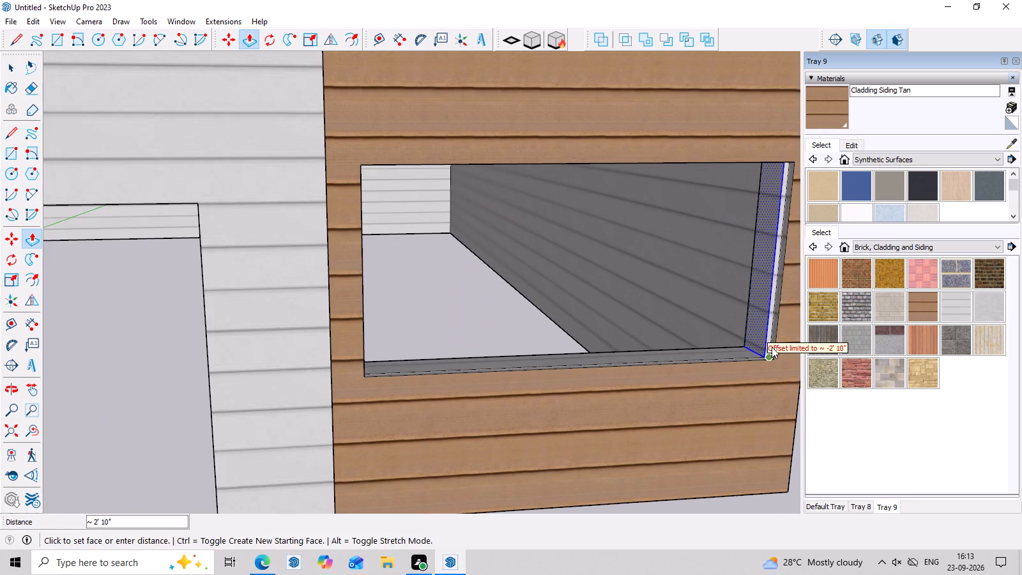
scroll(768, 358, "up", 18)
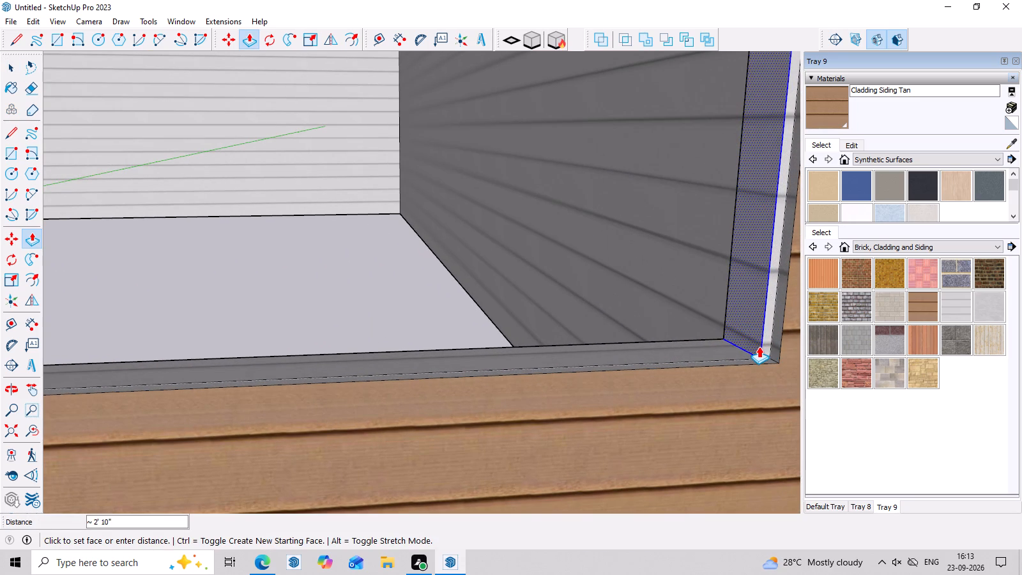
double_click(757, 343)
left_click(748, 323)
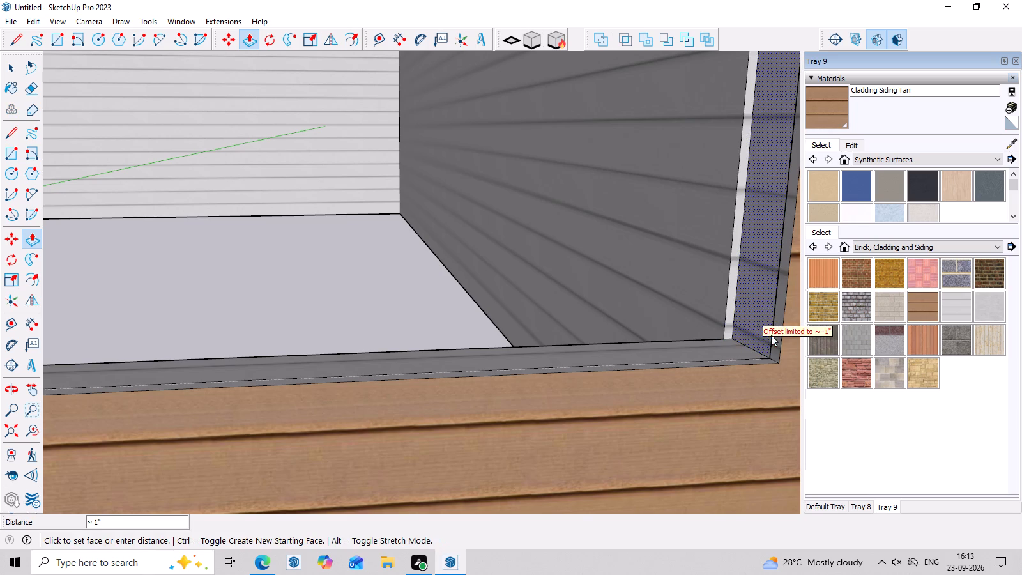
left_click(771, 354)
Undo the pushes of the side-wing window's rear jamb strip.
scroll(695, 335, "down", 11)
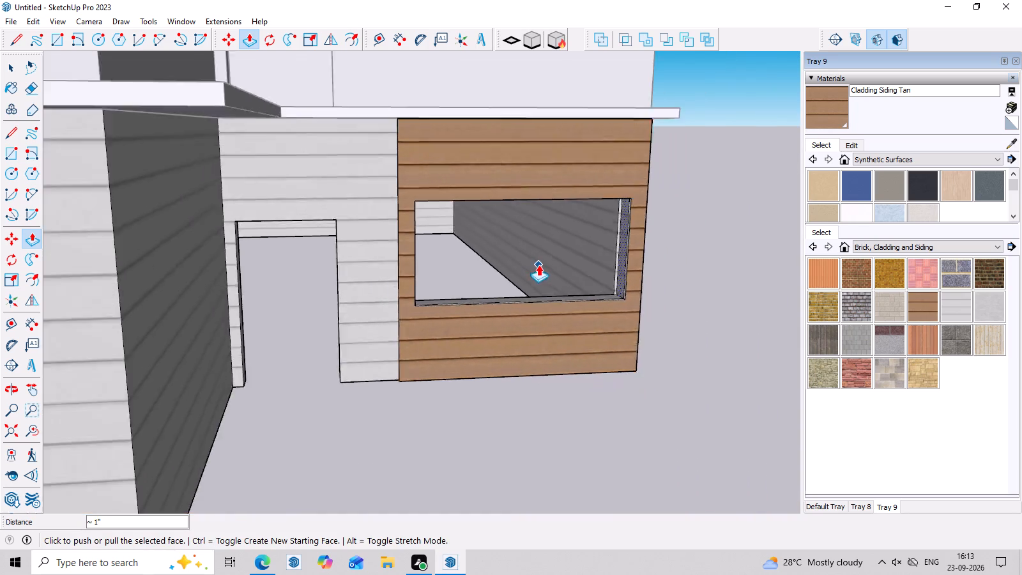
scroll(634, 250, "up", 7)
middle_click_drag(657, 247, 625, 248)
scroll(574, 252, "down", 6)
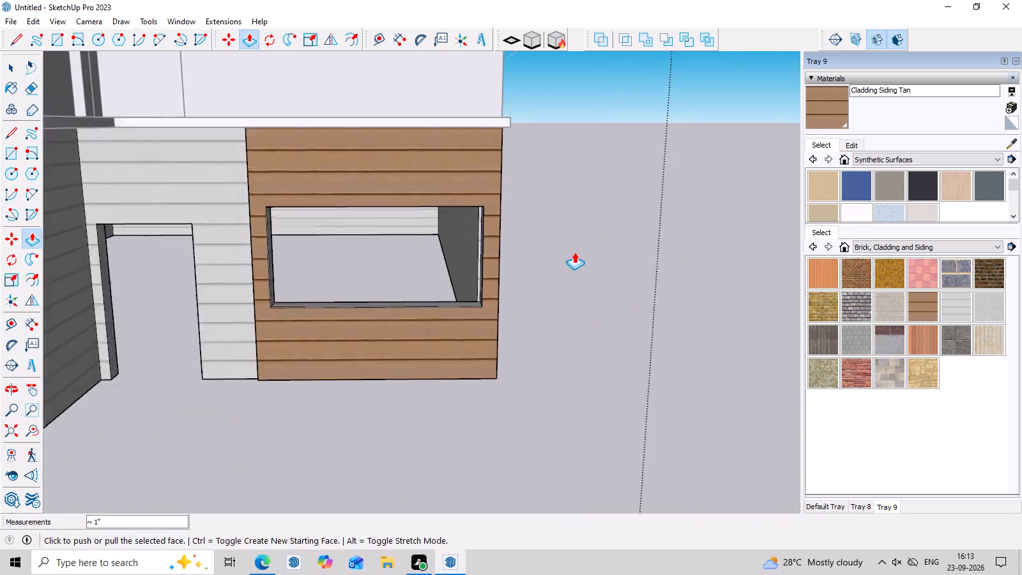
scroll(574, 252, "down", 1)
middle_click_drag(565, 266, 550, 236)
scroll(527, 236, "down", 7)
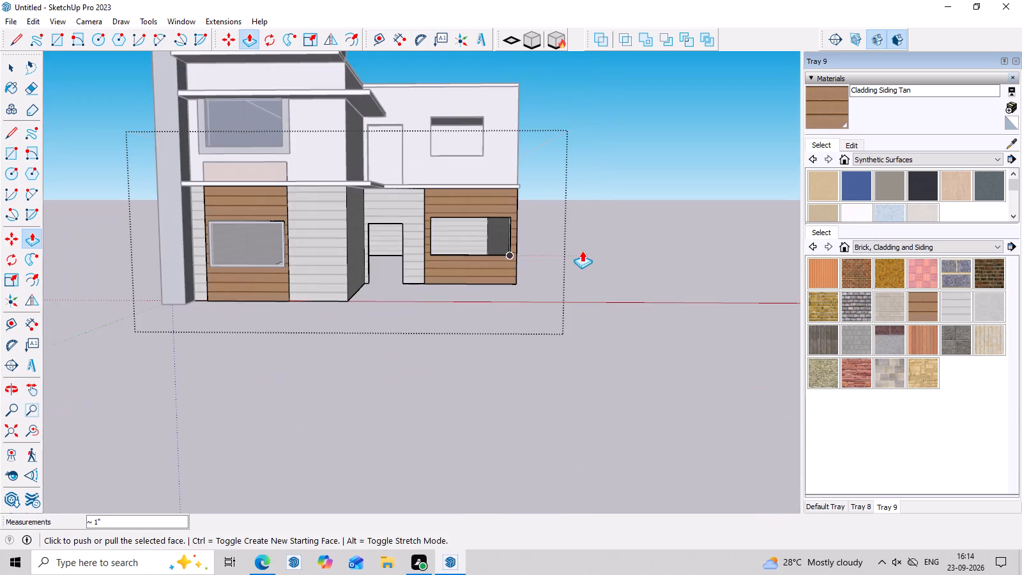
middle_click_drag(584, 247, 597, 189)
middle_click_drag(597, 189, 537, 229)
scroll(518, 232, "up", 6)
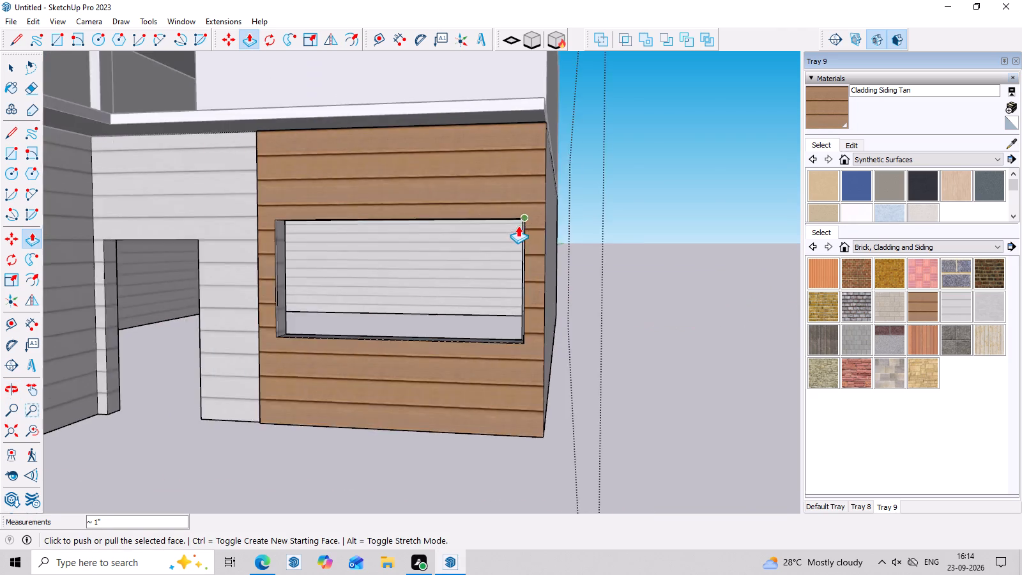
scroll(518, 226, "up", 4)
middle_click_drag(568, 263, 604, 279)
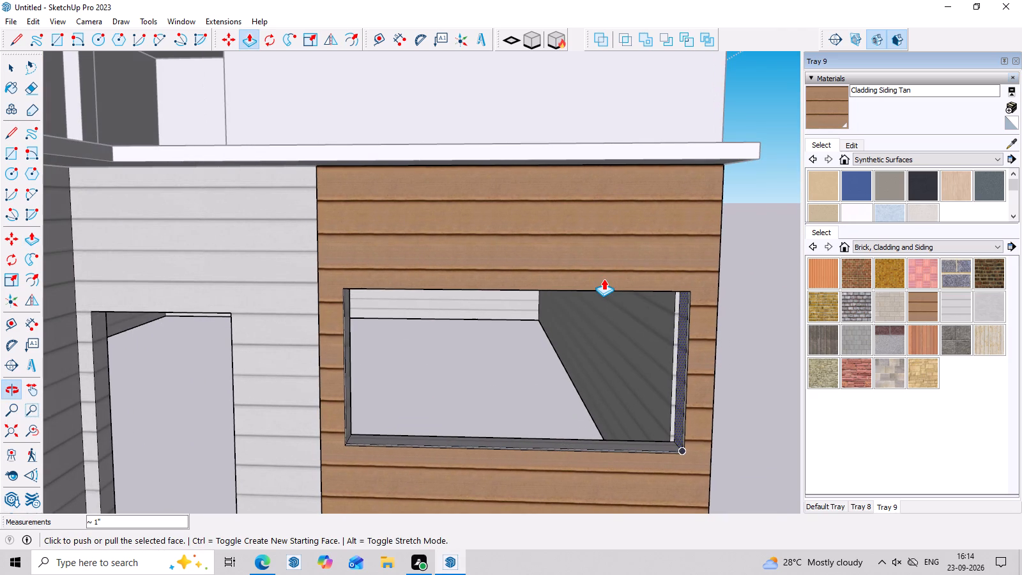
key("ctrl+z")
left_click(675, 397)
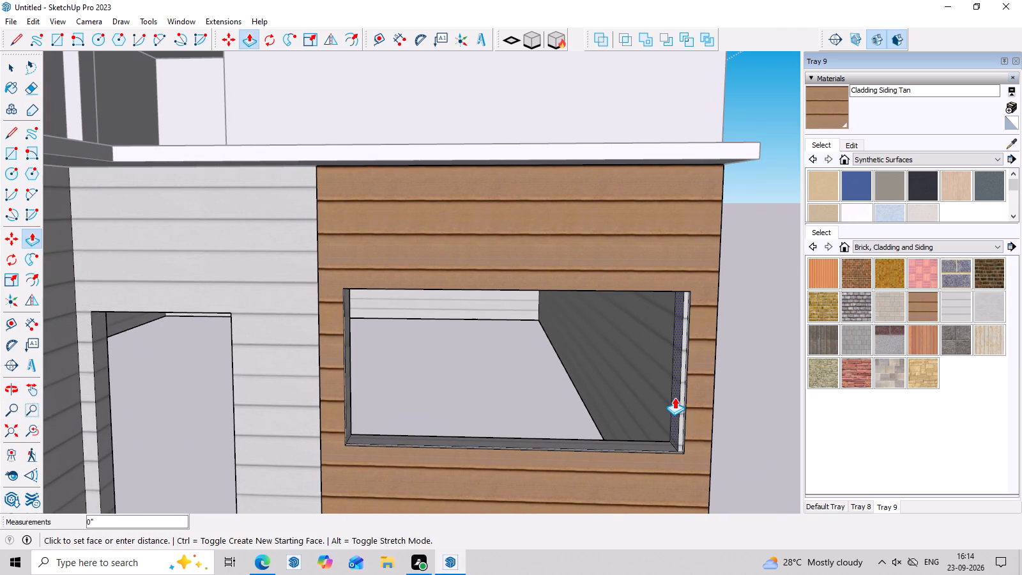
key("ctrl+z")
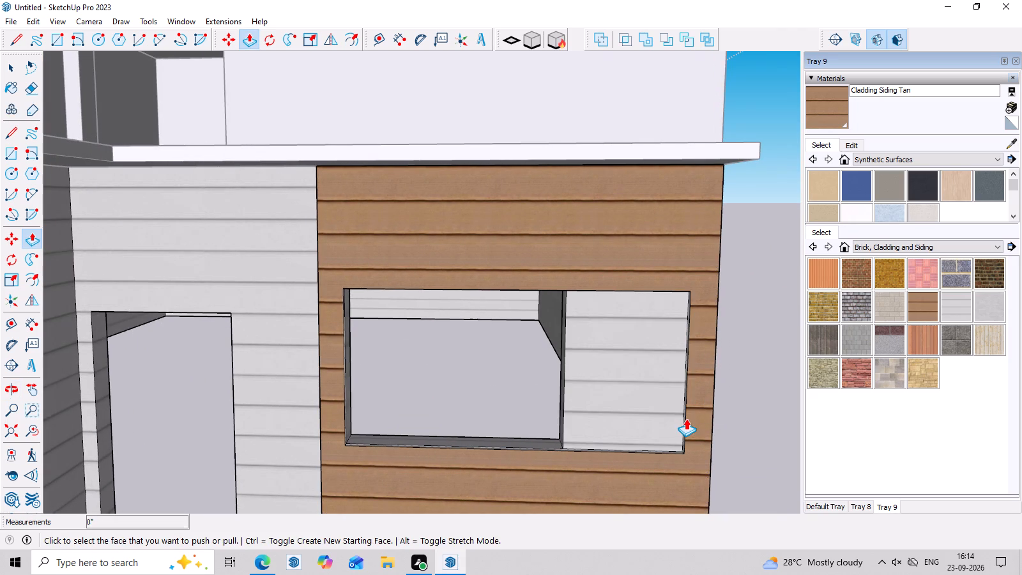
Push the rear strip of the side-wing window's outer jamb about 2' 10" toward the corner, plus about 1" to meet the front strip.
middle_click_drag(583, 410, 706, 428)
scroll(527, 389, "up", 4)
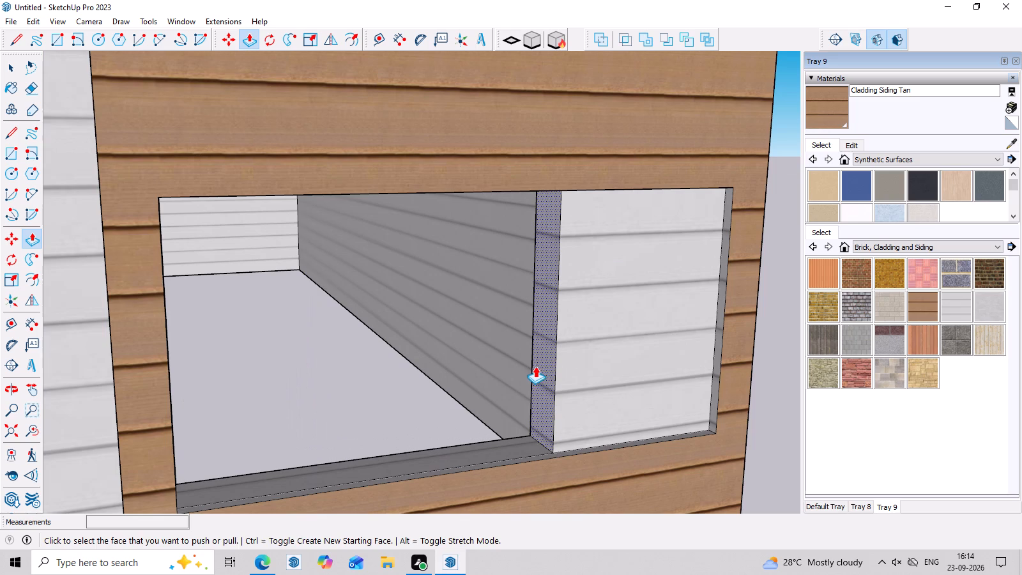
left_click(539, 370)
scroll(708, 430, "up", 8)
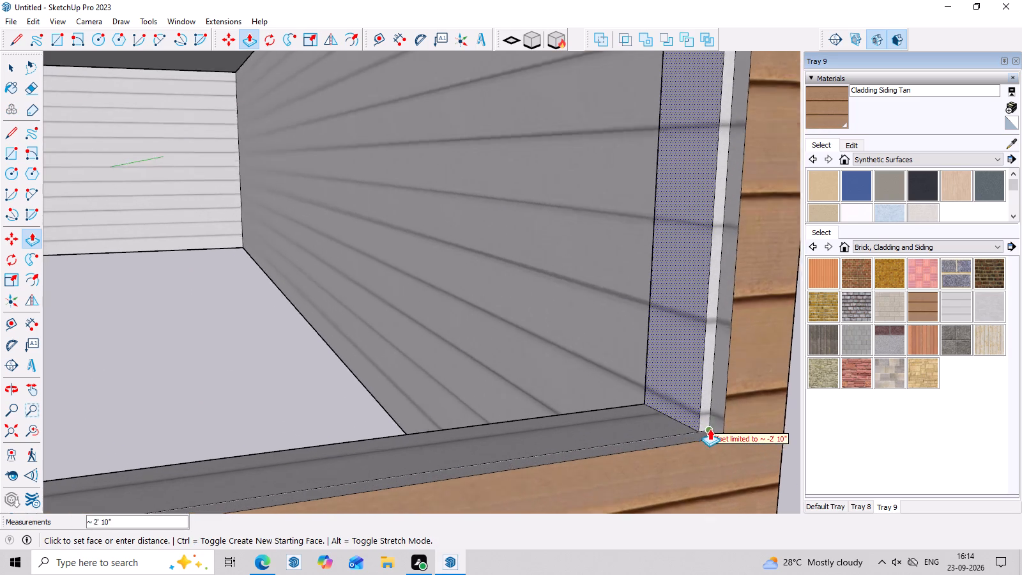
scroll(710, 429, "up", 5)
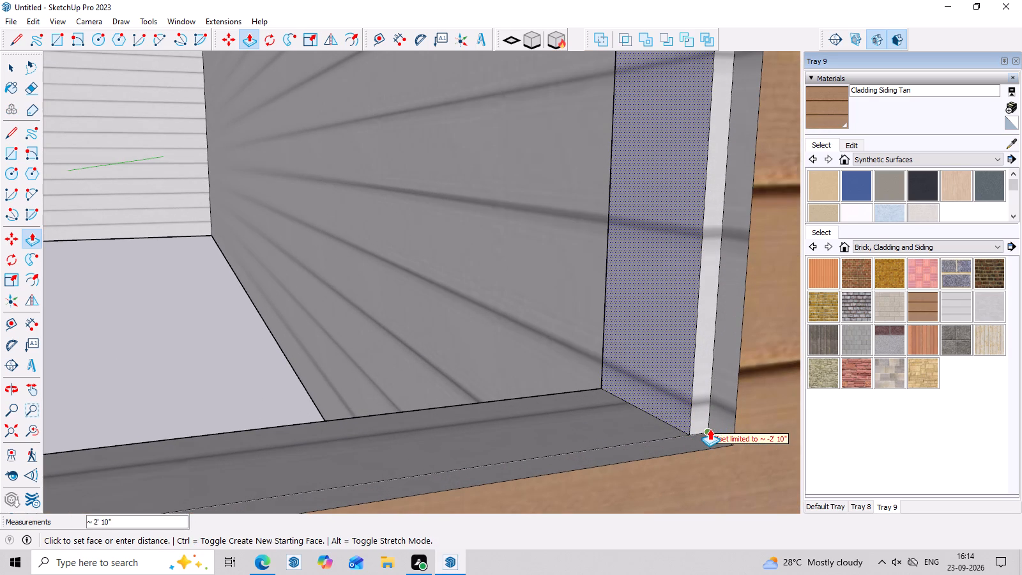
left_click(710, 429)
left_click(667, 412)
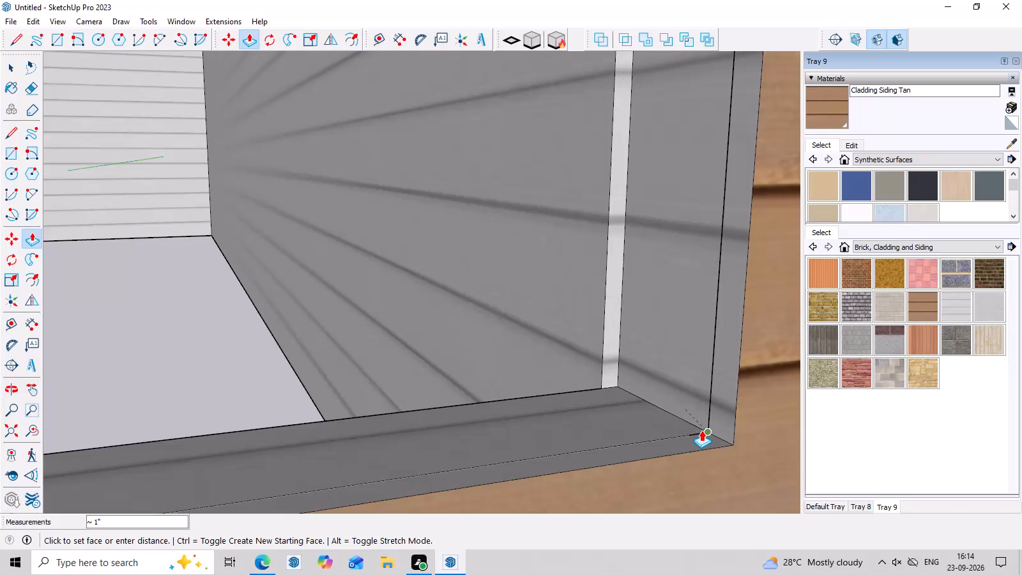
left_click(702, 430)
Push the interior side wall face behind the window about 1" flush with the outer jamb, and close the wall group.
left_click(597, 356)
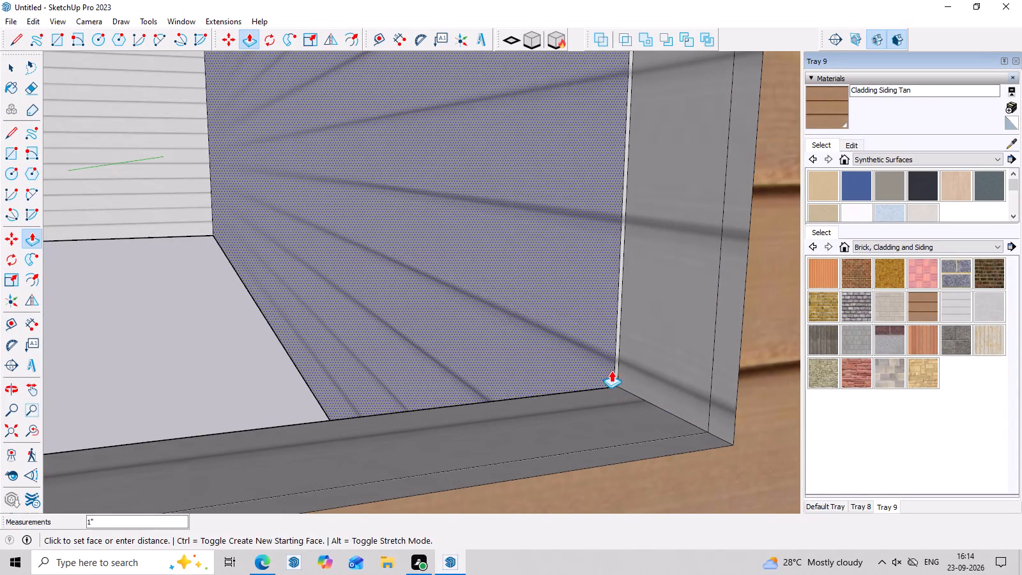
left_click(617, 384)
scroll(614, 388, "down", 12)
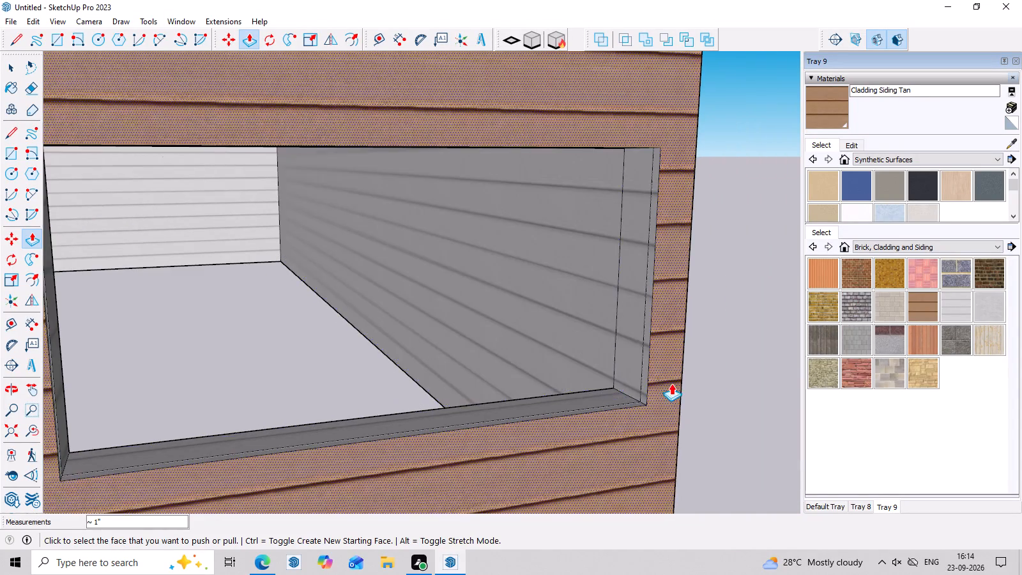
middle_click_drag(671, 383, 369, 362)
scroll(439, 344, "down", 9)
middle_click_drag(458, 466, 595, 487)
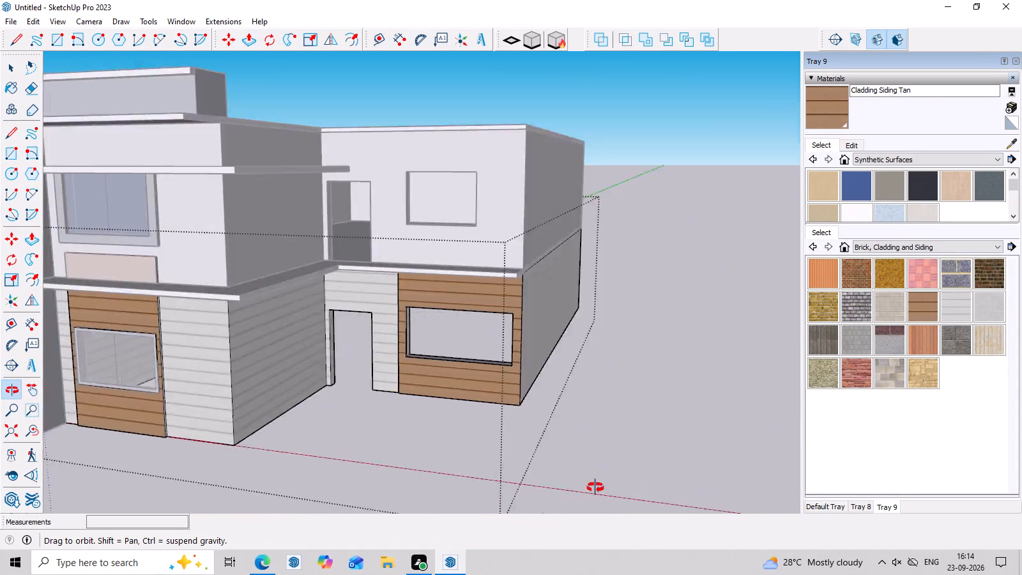
middle_click_drag(595, 487, 648, 440)
key("Escape")
left_click(607, 221)
key("space")
left_click(607, 221)
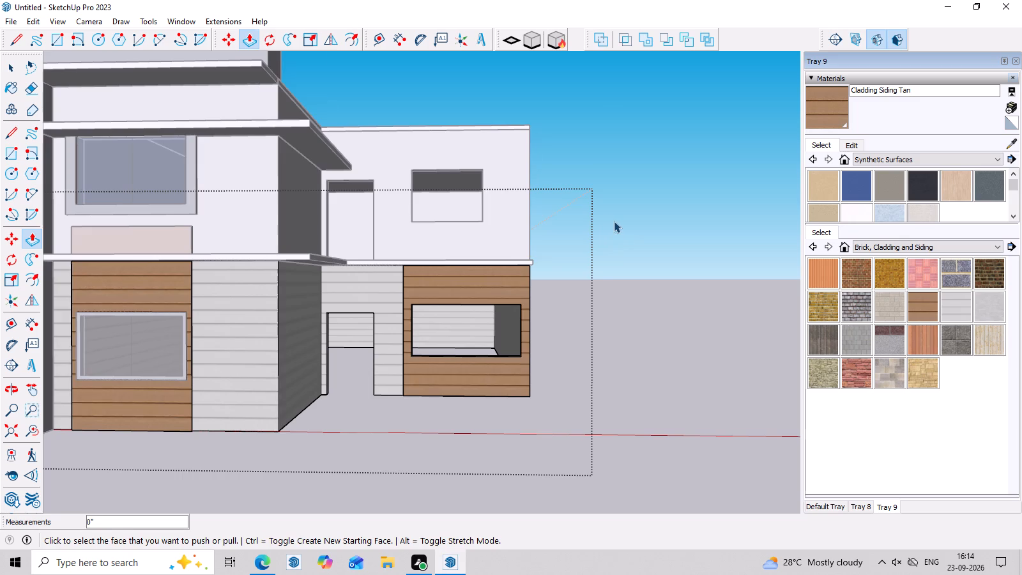
Draw a vertical line up the side wing's upper wall from the ledge to the roof edge, aligned with the tan panel's inner edge.
scroll(614, 221, "down", 4)
scroll(612, 221, "up", 4)
scroll(554, 131, "up", 4)
scroll(564, 181, "down", 4)
middle_click_drag(605, 314, 607, 275)
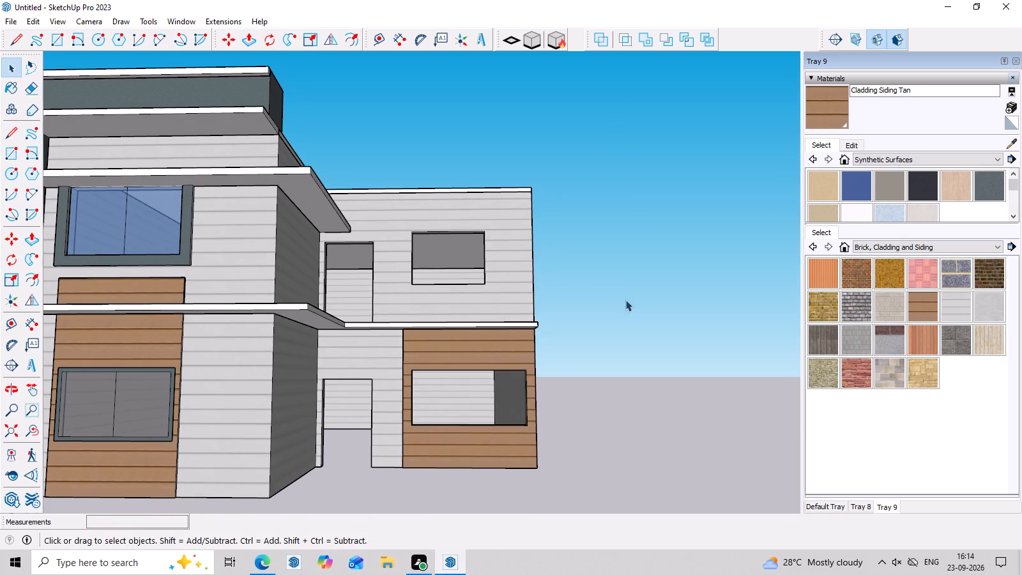
middle_click_drag(632, 300, 637, 355)
scroll(325, 204, "up", 4)
scroll(453, 334, "up", 1)
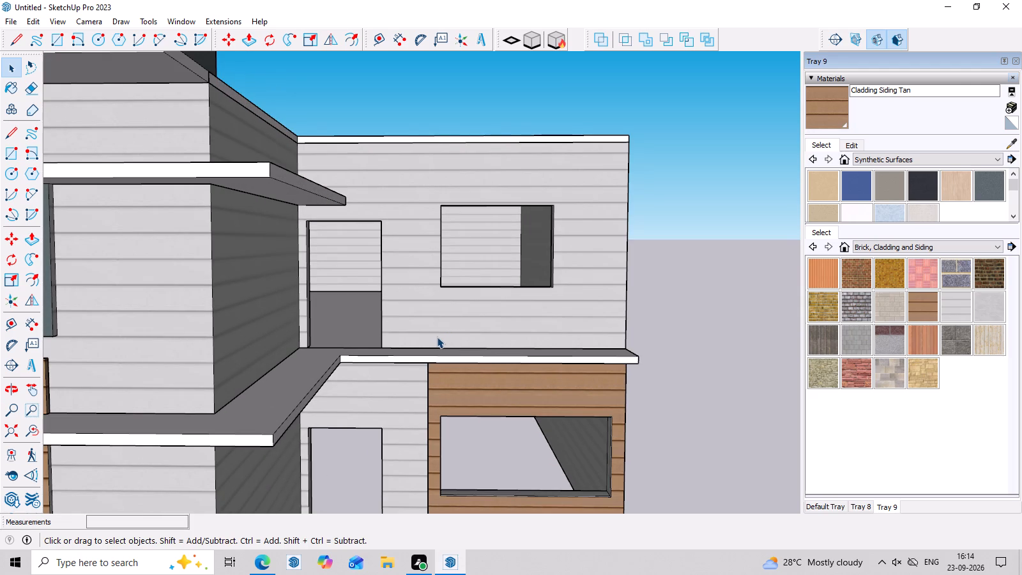
key("l")
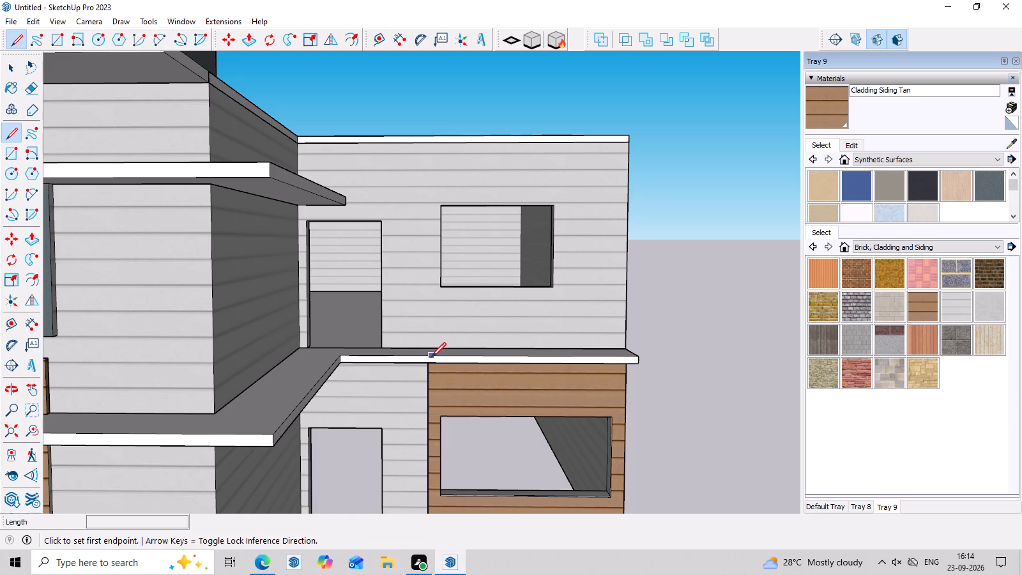
scroll(431, 357, "up", 2)
key("k")
scroll(431, 357, "up", 5)
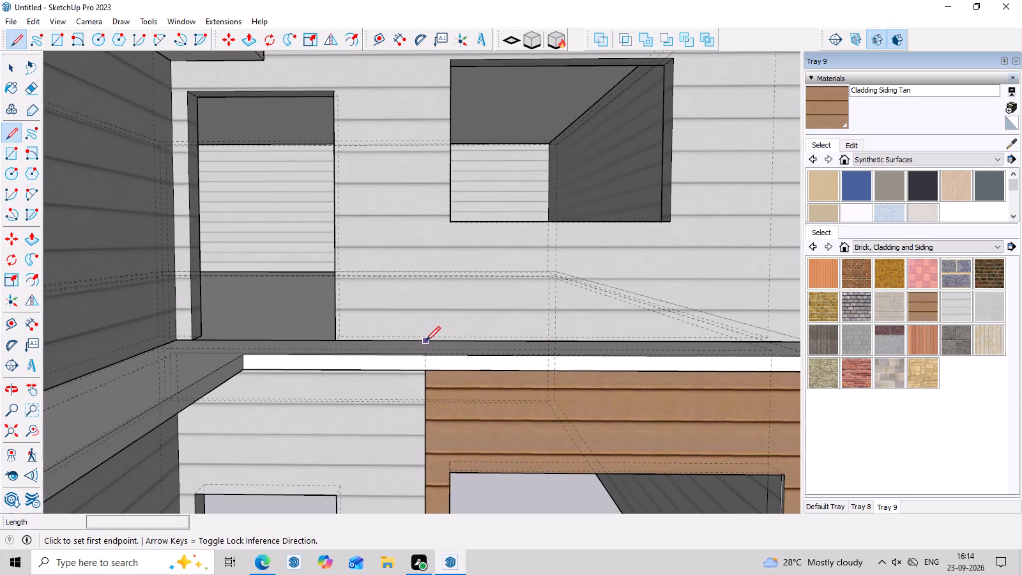
left_click(425, 341)
scroll(402, 165, "down", 6)
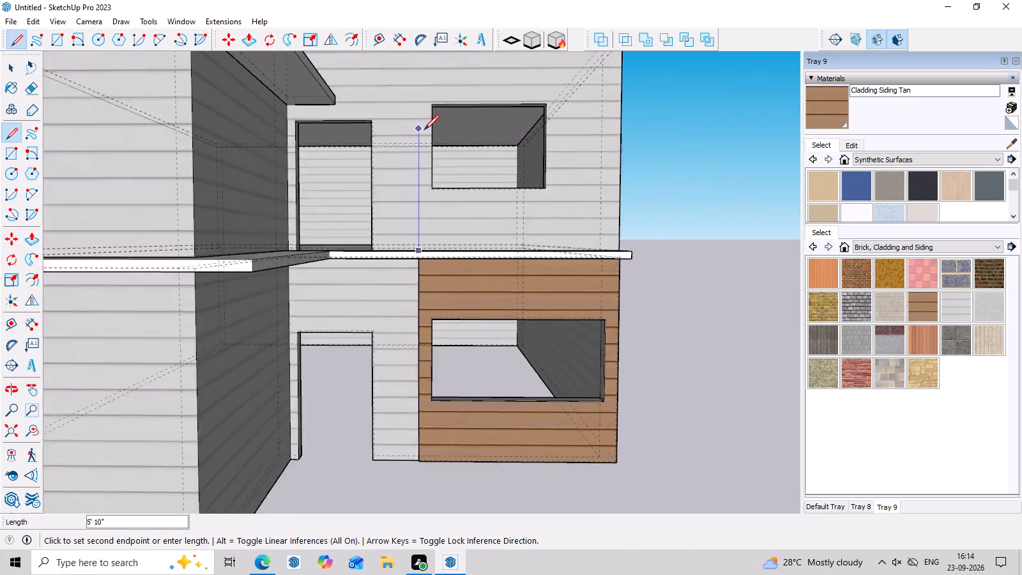
scroll(424, 130, "down", 4)
left_click(421, 62)
key("Escape")
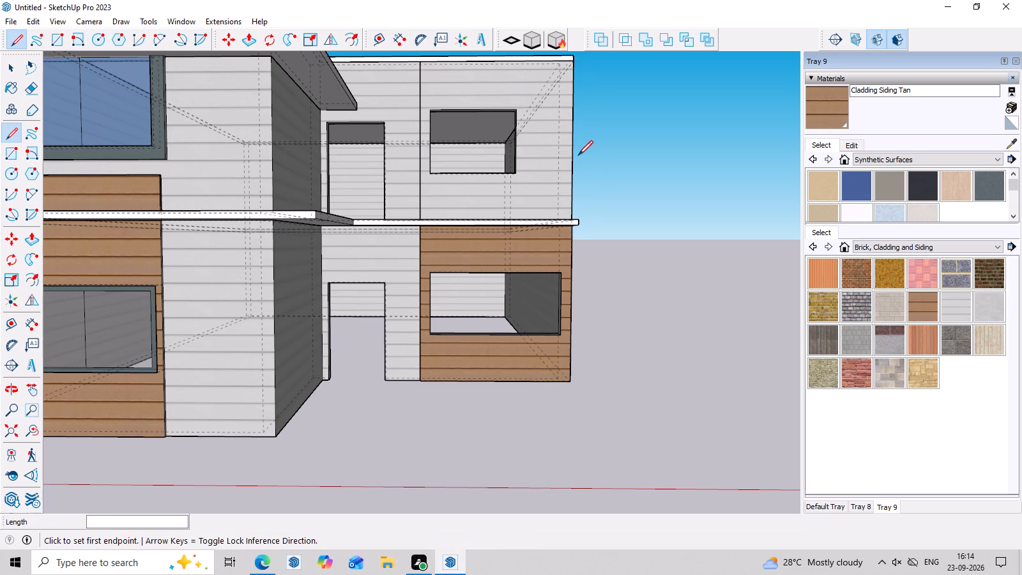
key("k")
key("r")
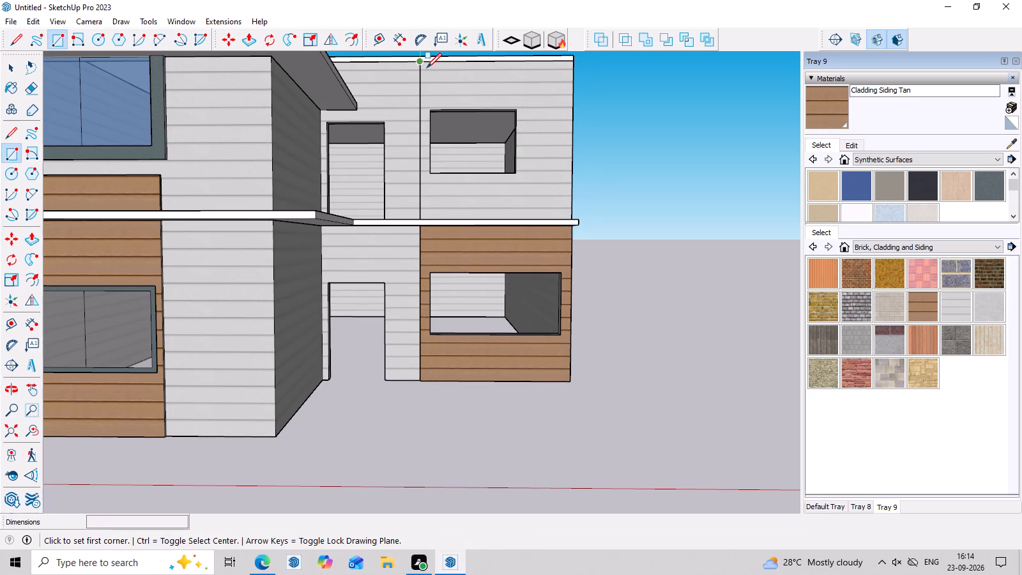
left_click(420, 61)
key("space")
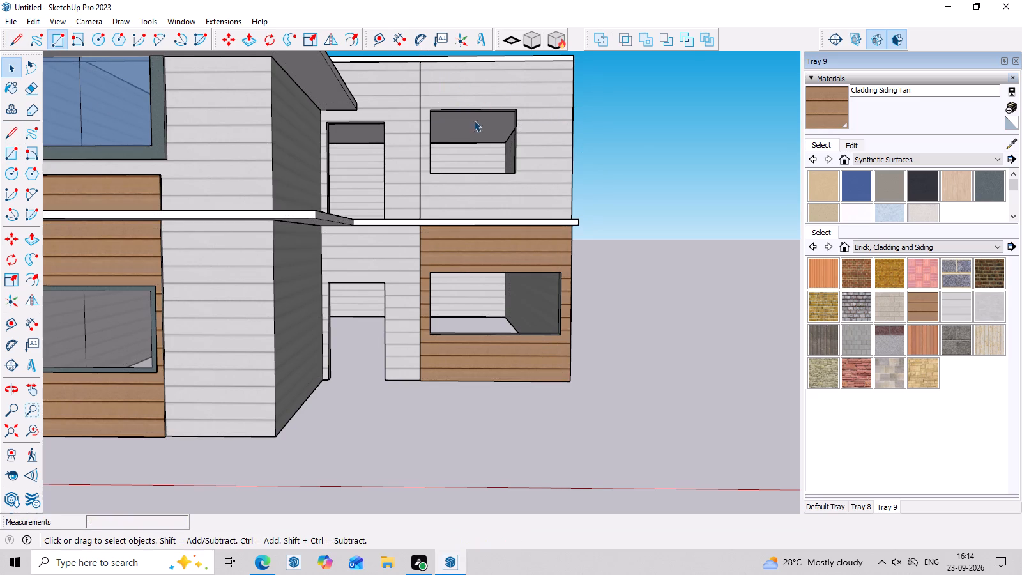
Inside the upper-floor wall group, draw a rectangle from the vertical line's top to the side wing's lower outer corner at the ledge.
triple_click(559, 105)
scroll(465, 84, "up", 2)
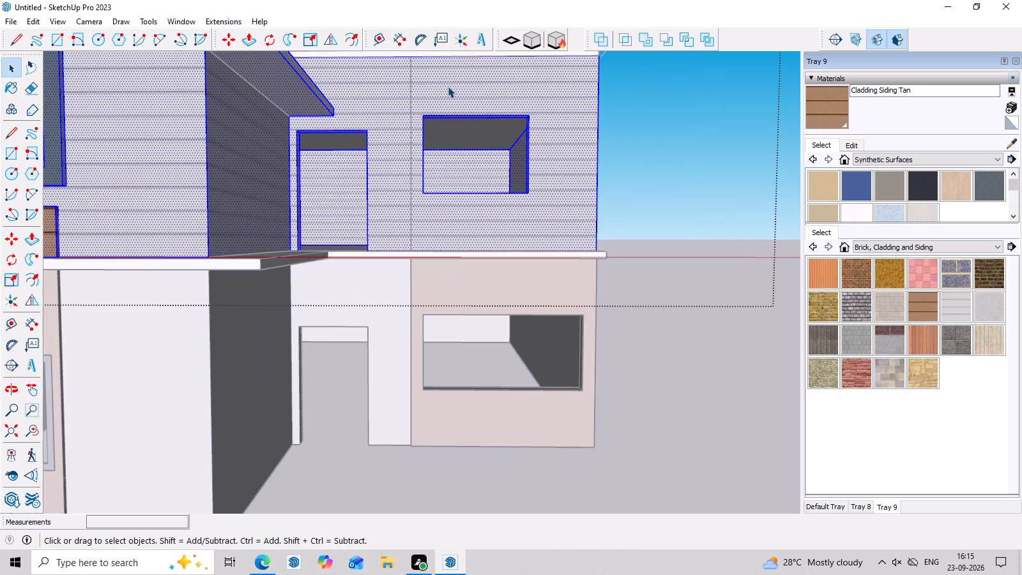
key("r")
scroll(418, 67, "down", 2)
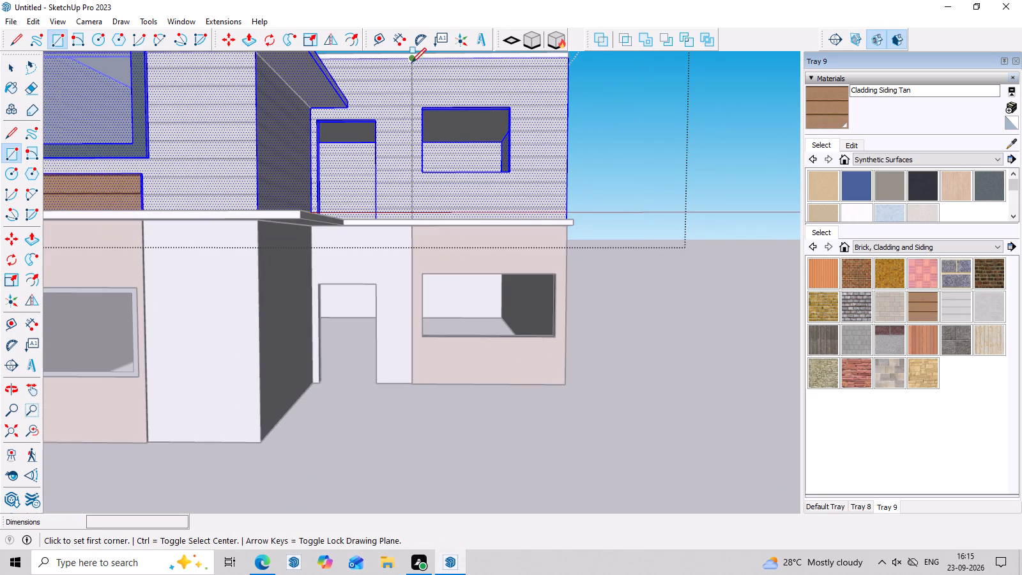
left_click(413, 60)
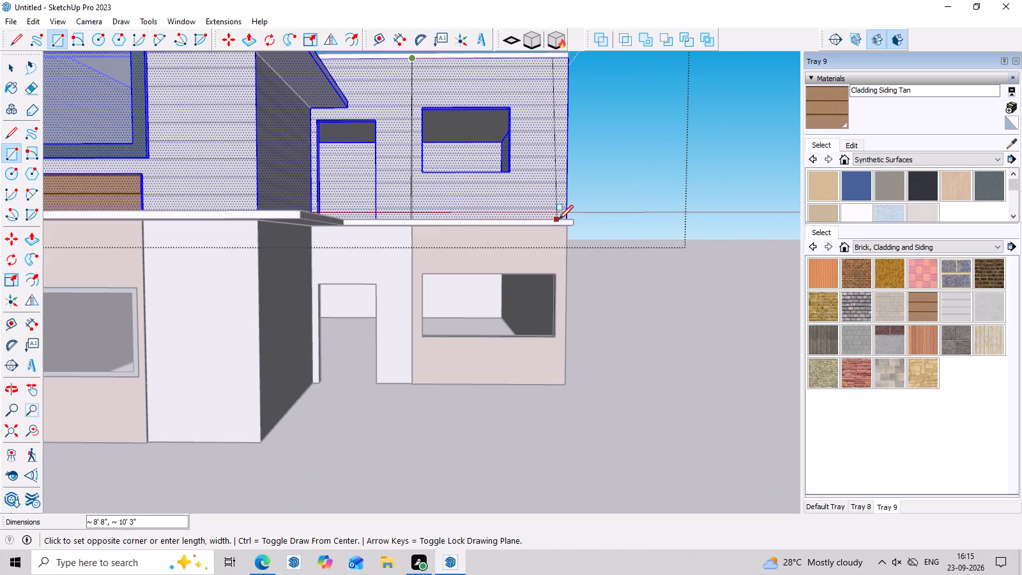
scroll(562, 213, "up", 8)
middle_click_drag(562, 213, 566, 252)
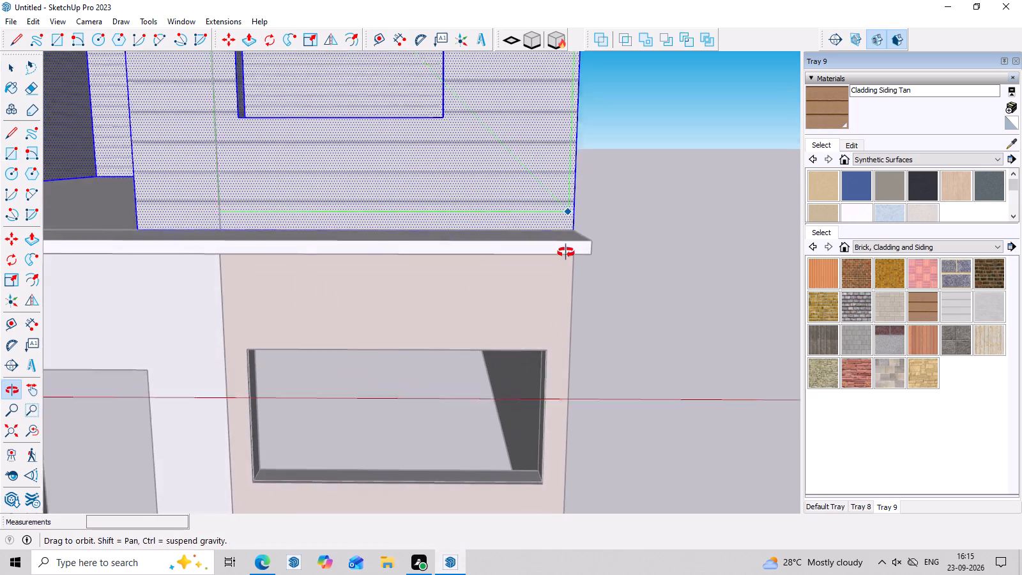
middle_click_drag(566, 252, 566, 257)
scroll(573, 221, "up", 2)
left_click(573, 233)
scroll(591, 230, "down", 7)
key("space")
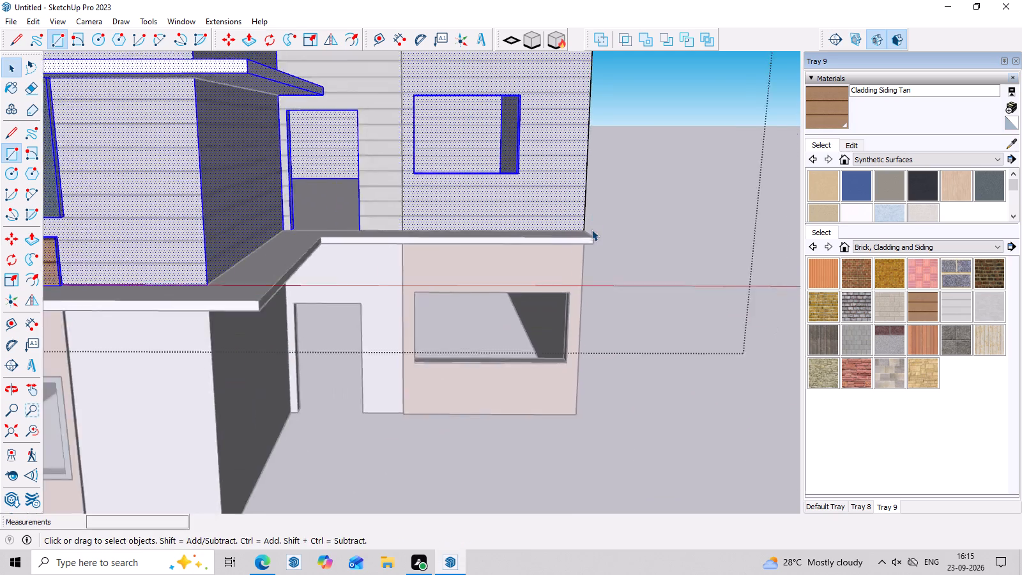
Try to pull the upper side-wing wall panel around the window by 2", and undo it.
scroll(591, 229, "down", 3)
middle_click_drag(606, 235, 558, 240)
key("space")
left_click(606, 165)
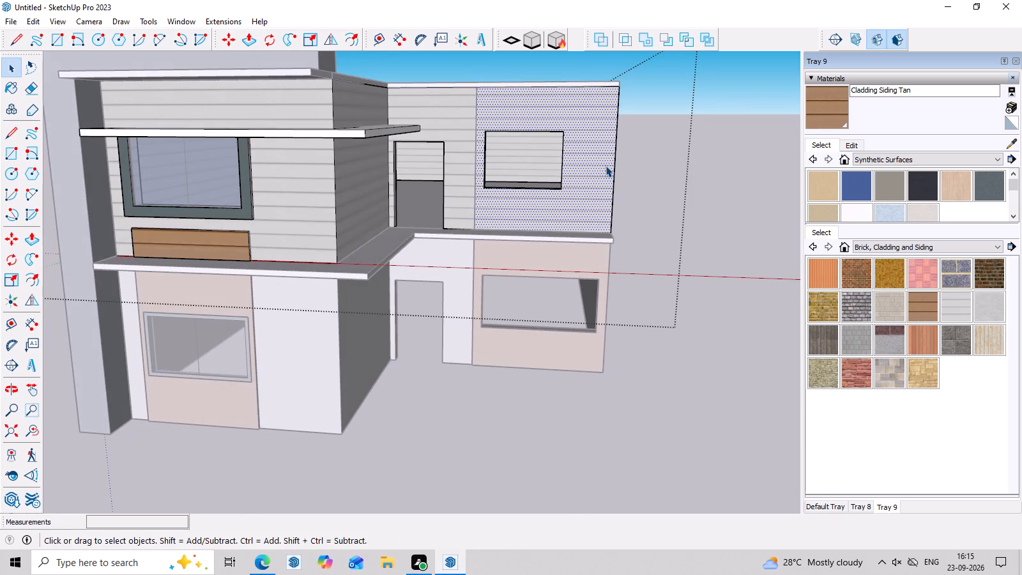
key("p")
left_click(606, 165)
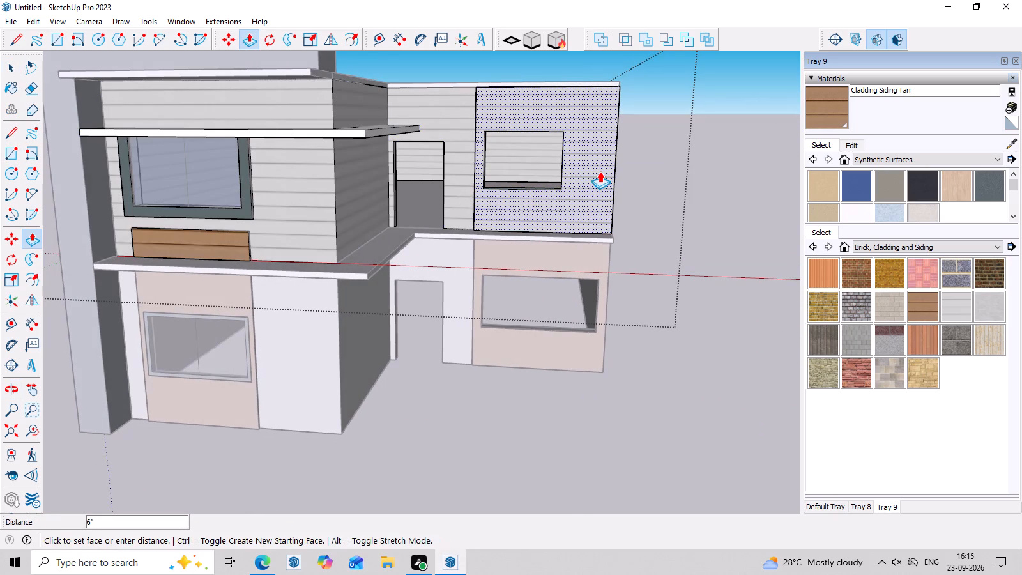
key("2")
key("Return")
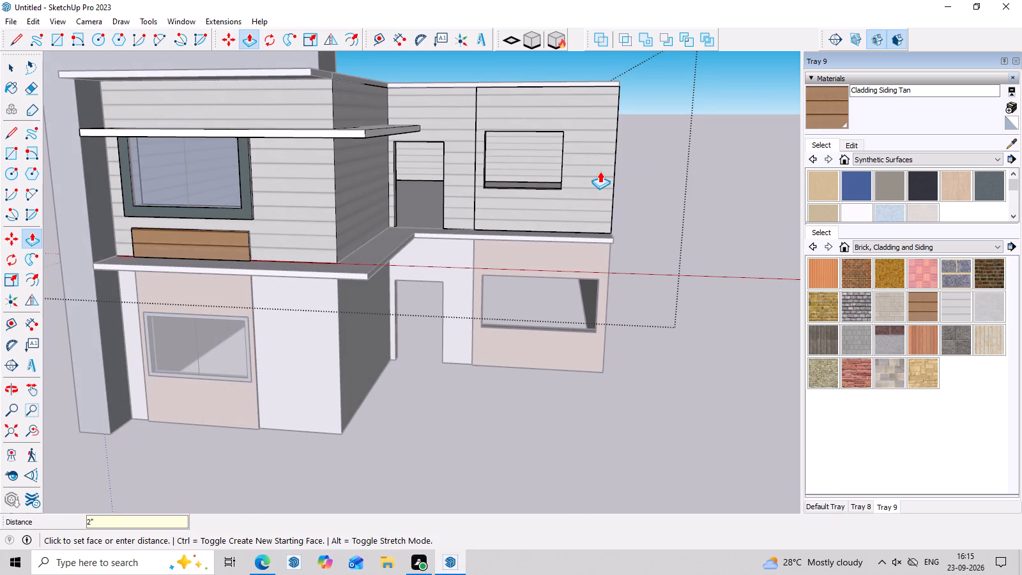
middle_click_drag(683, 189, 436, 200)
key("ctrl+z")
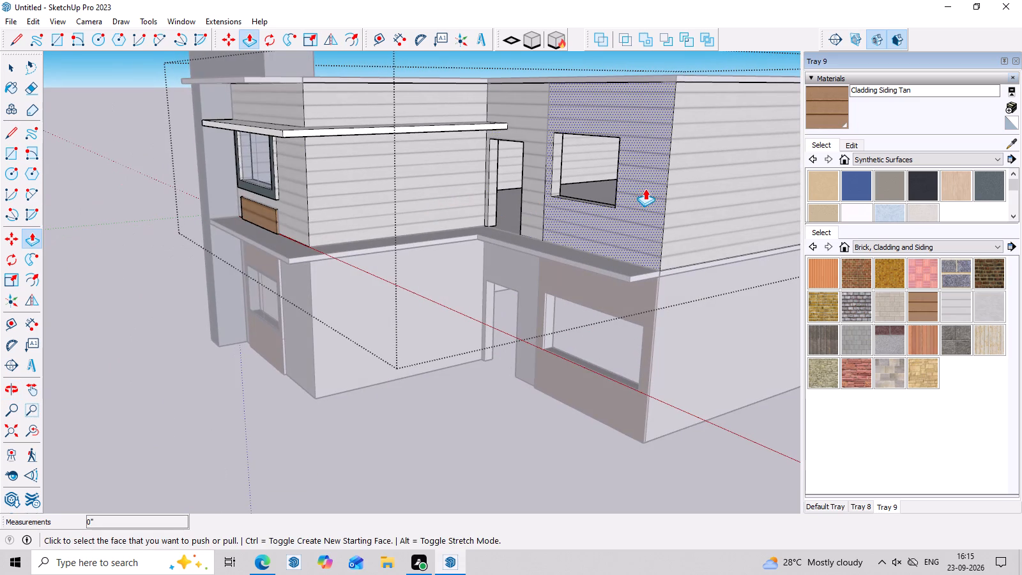
Pull the upper side-wing panel face around the window outward 2" as a new starting face.
left_click(643, 188)
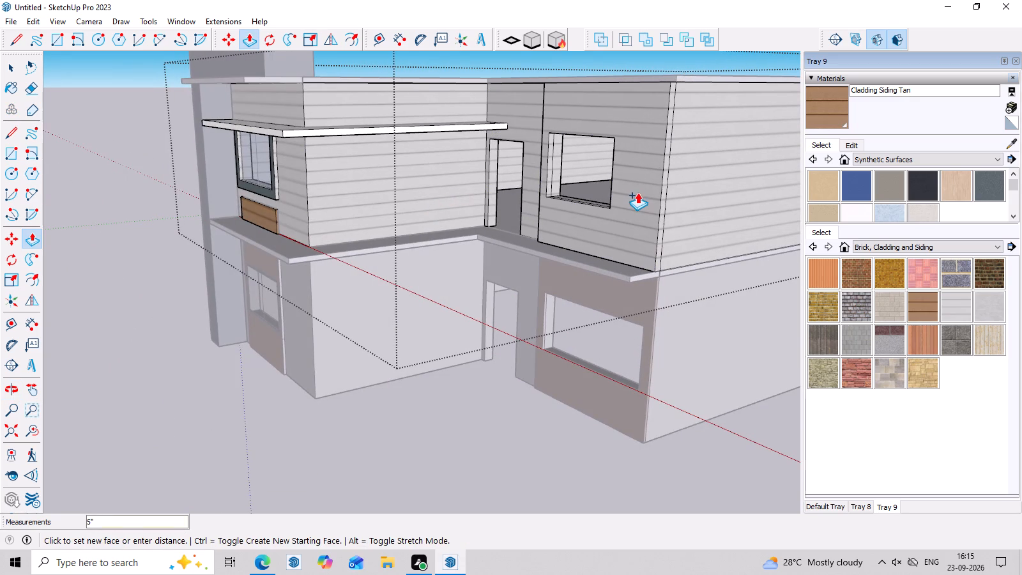
key("2")
key("Return")
middle_click_drag(765, 349, 643, 405)
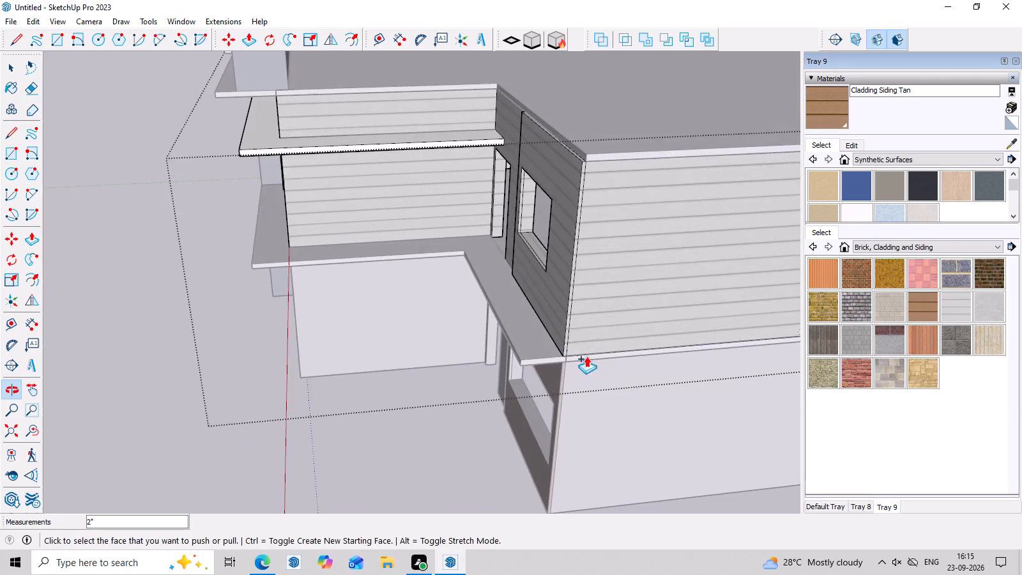
scroll(570, 266, "up", 7)
middle_click_drag(565, 236, 628, 257)
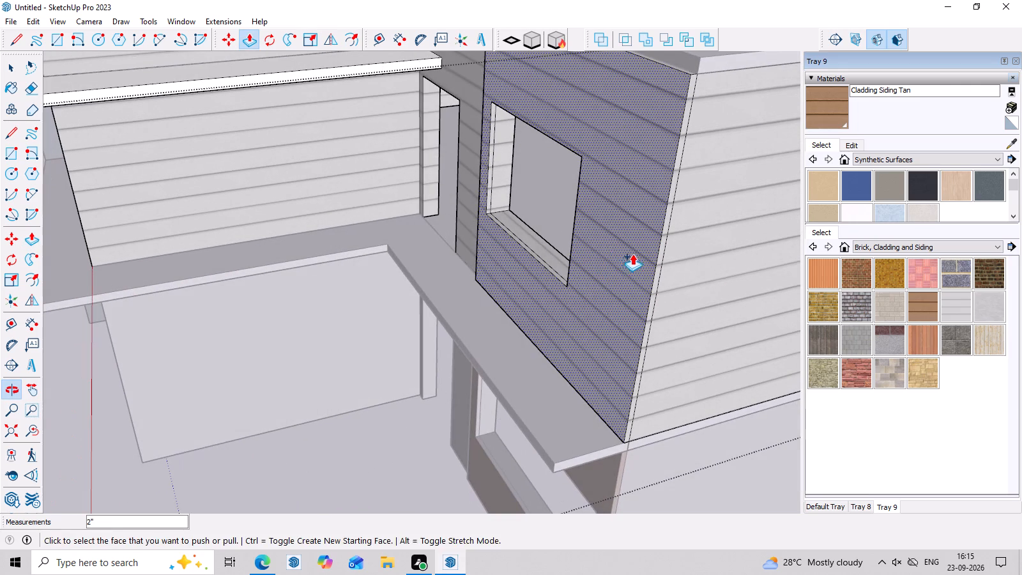
key("space")
middle_click_drag(625, 248, 763, 275)
scroll(646, 212, "up", 4)
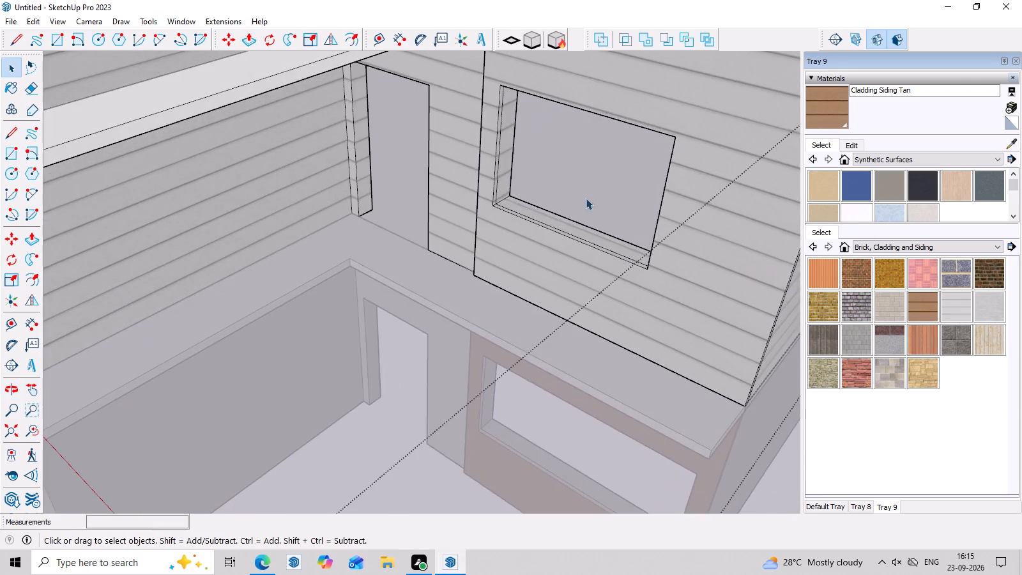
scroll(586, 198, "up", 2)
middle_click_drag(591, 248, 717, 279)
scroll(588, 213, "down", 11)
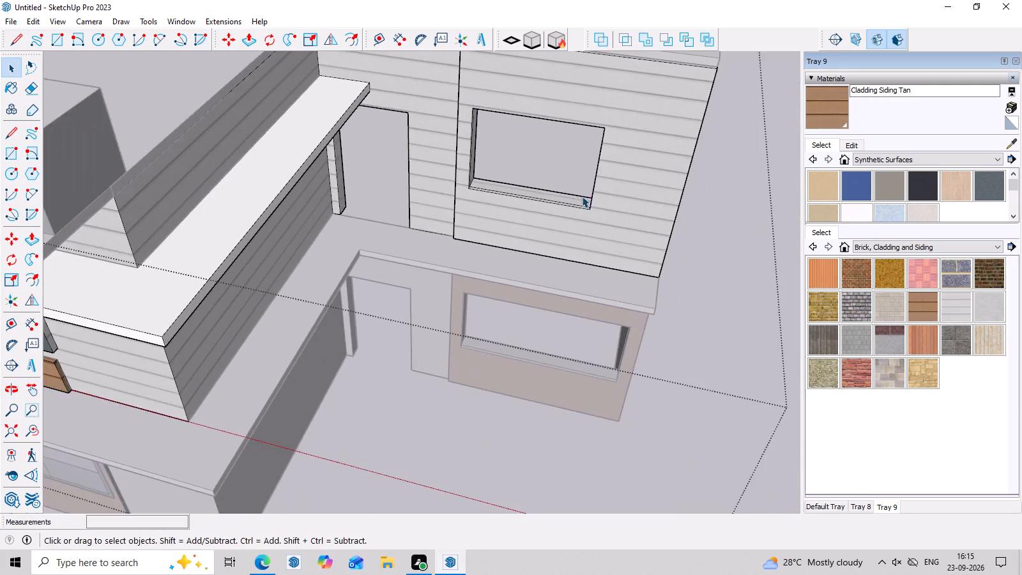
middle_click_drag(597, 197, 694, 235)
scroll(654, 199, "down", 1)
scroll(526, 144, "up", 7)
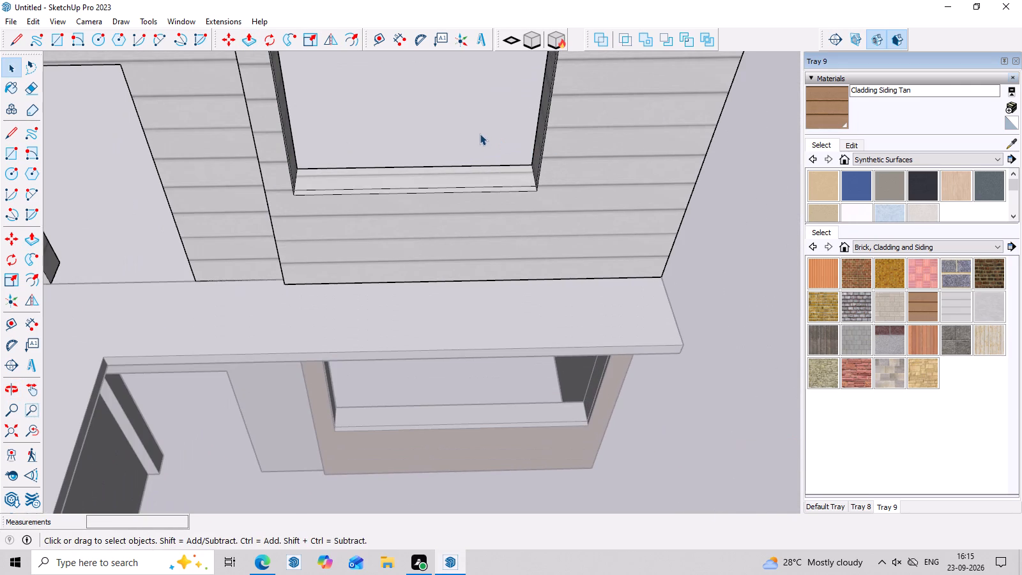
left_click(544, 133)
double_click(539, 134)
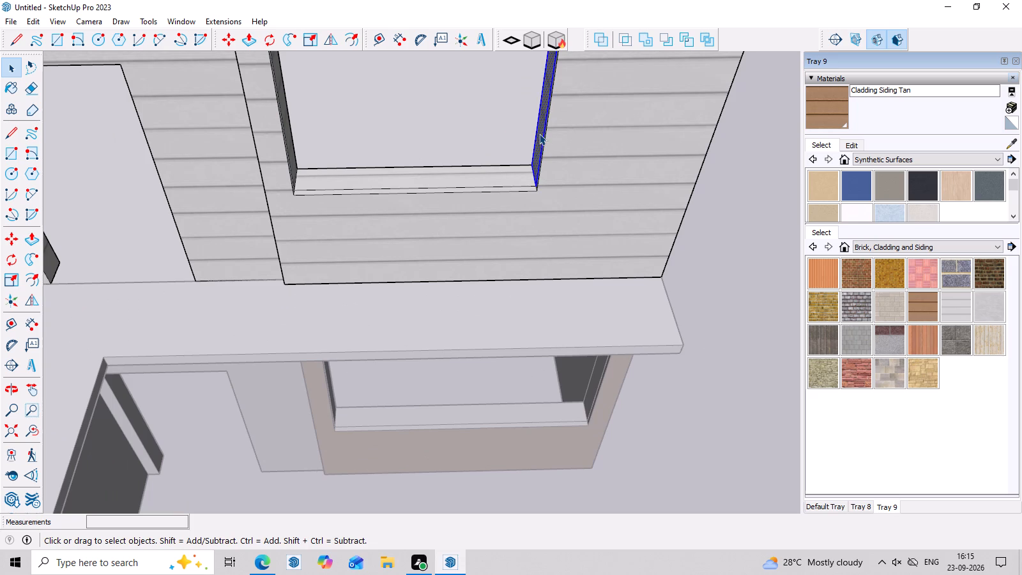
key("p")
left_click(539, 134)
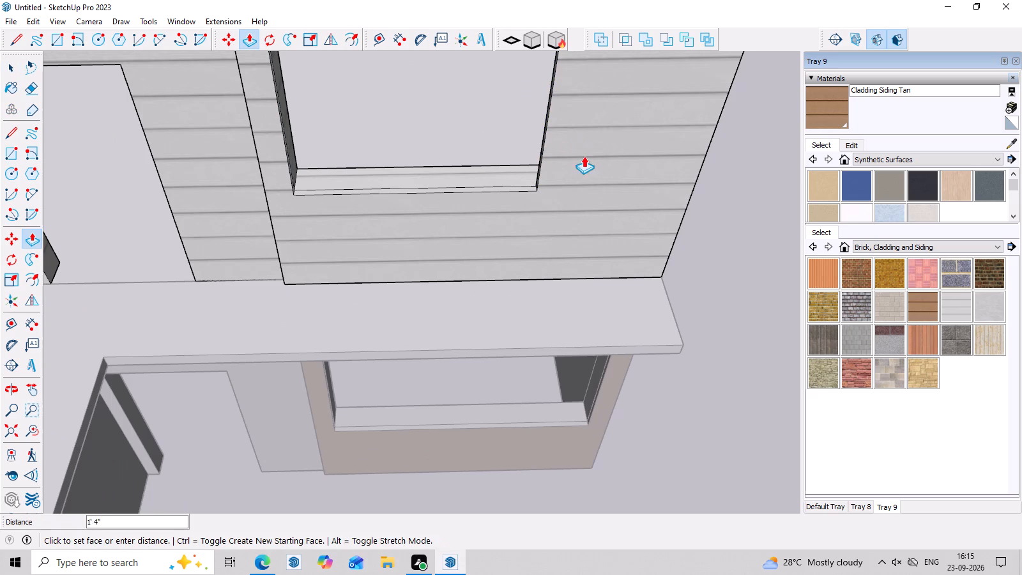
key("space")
Push the front strip of the upper side-wing window's outer jamb about 2' 11" to align with the ground-floor window's outer edge.
scroll(539, 173, "up", 3)
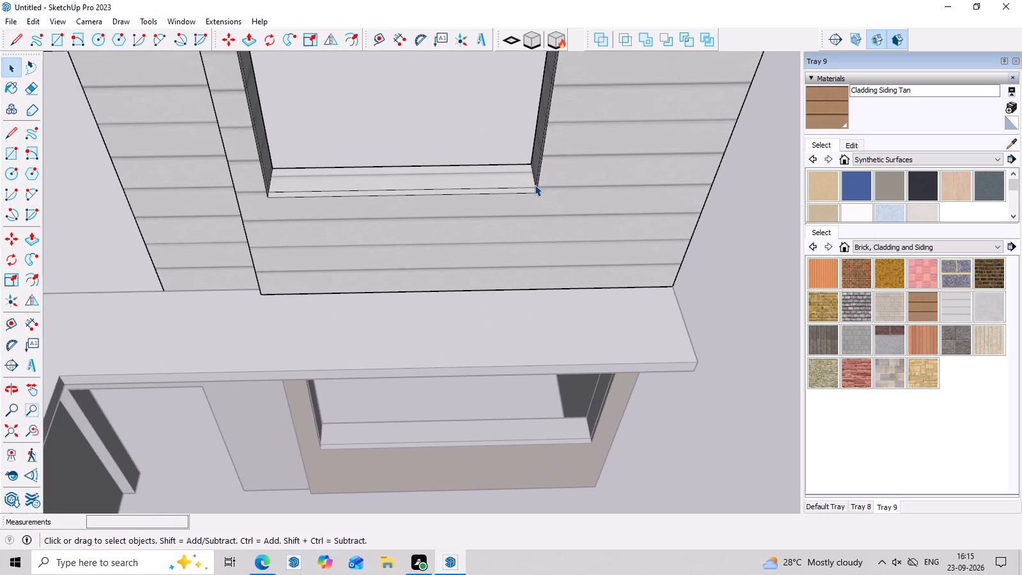
left_click(535, 186)
scroll(535, 186, "up", 3)
middle_click_drag(535, 188, 614, 199)
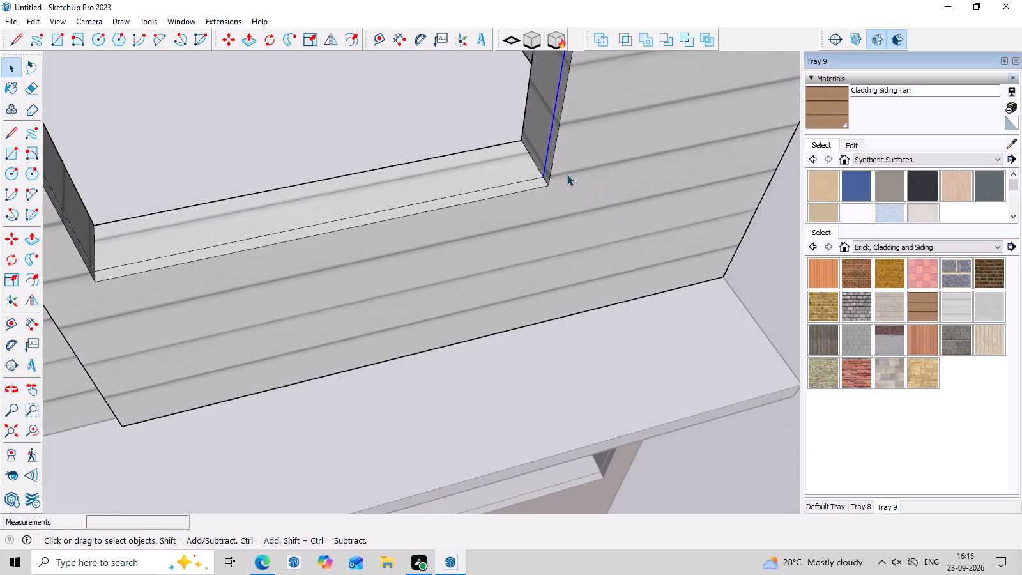
double_click(549, 155)
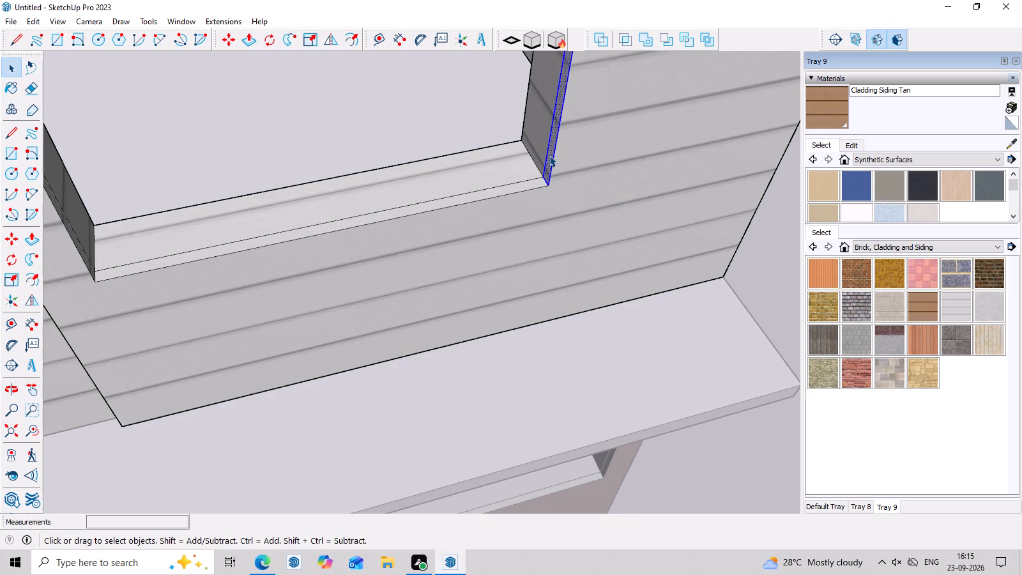
key("p")
left_click(549, 155)
scroll(657, 181, "down", 3)
middle_click_drag(676, 236, 633, 148)
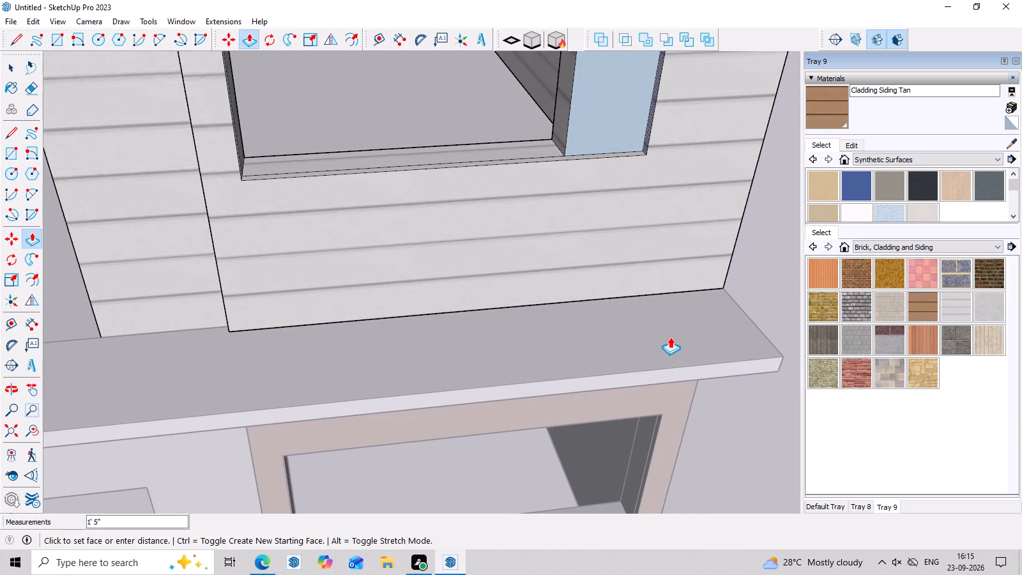
left_click(663, 415)
Push the rear strip of the upper side-wing window's outer jamb about 2' 10" toward the corner.
left_click(560, 124)
key("space")
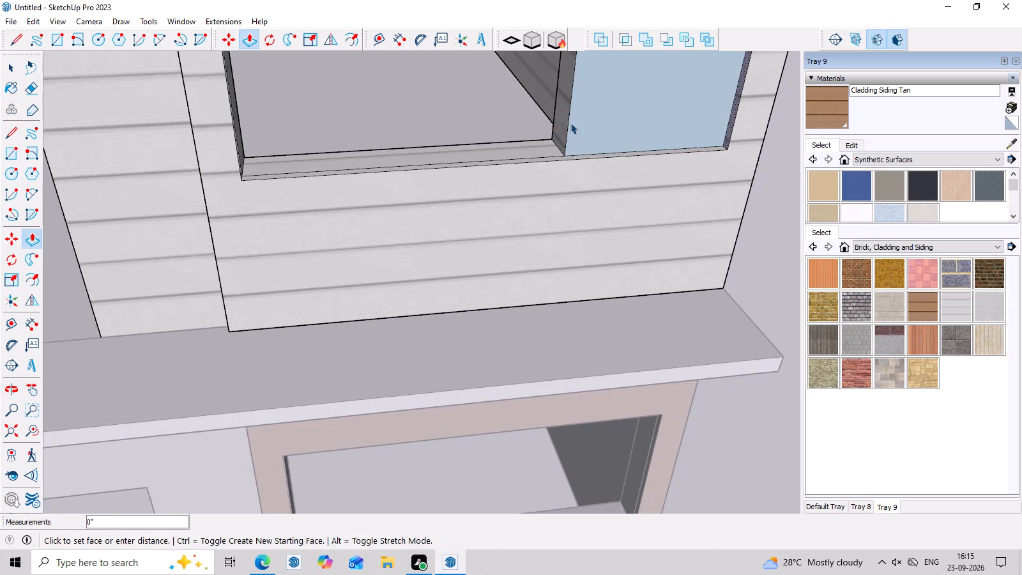
triple_click(562, 123)
left_click(562, 123)
left_click(562, 126)
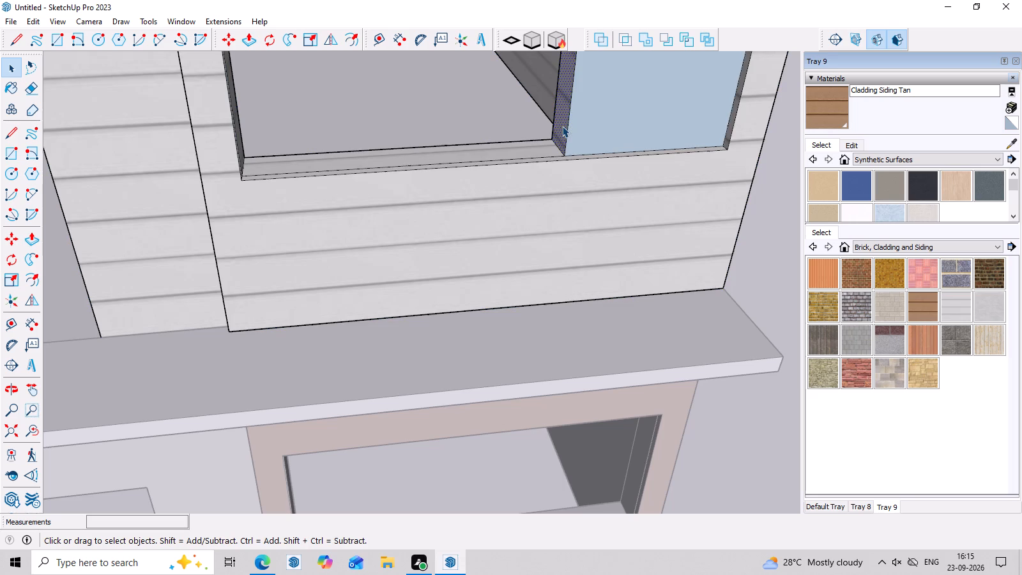
key("p")
left_click(562, 126)
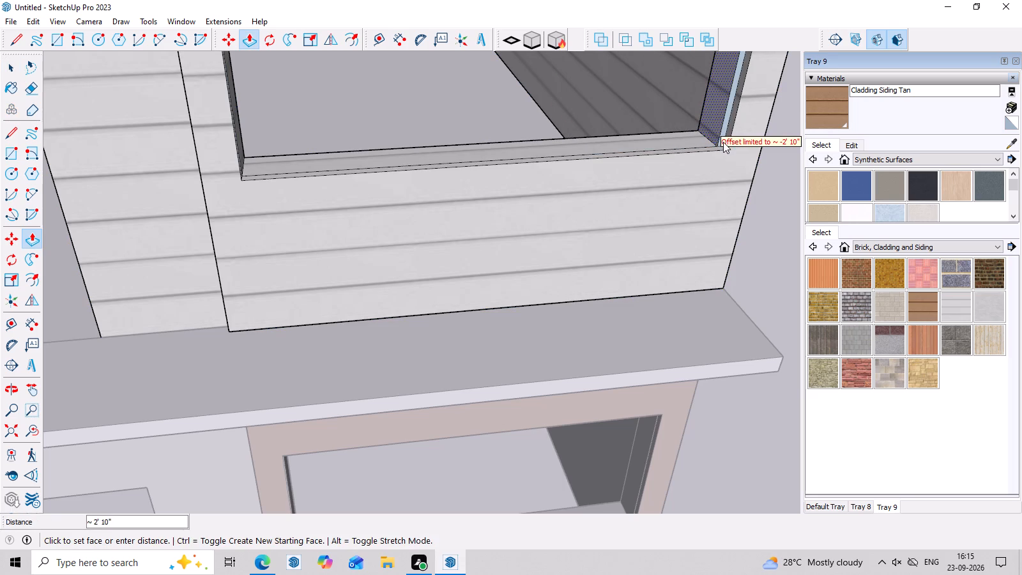
scroll(721, 142, "up", 13)
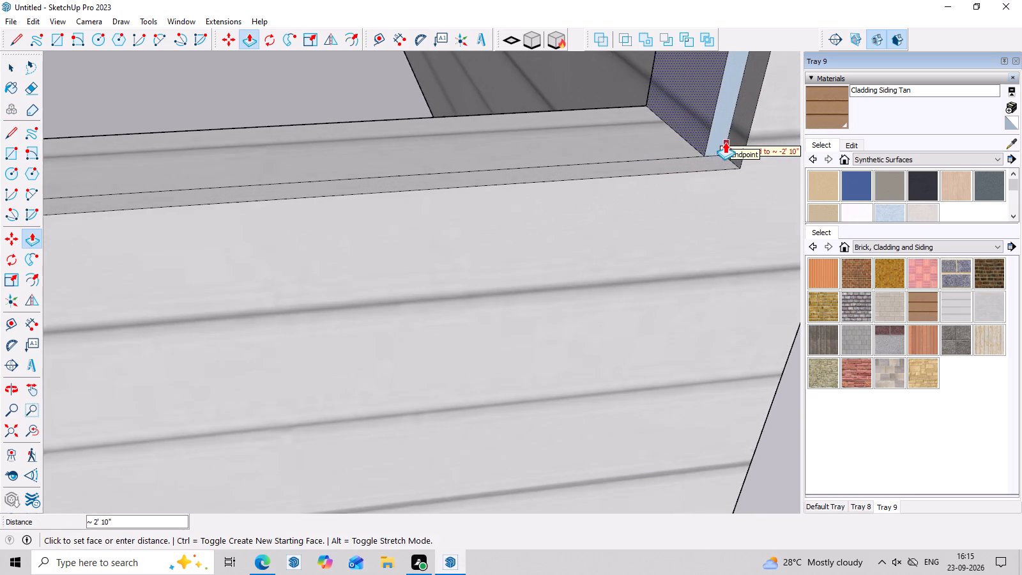
scroll(725, 142, "up", 3)
middle_click_drag(725, 134, 710, 92)
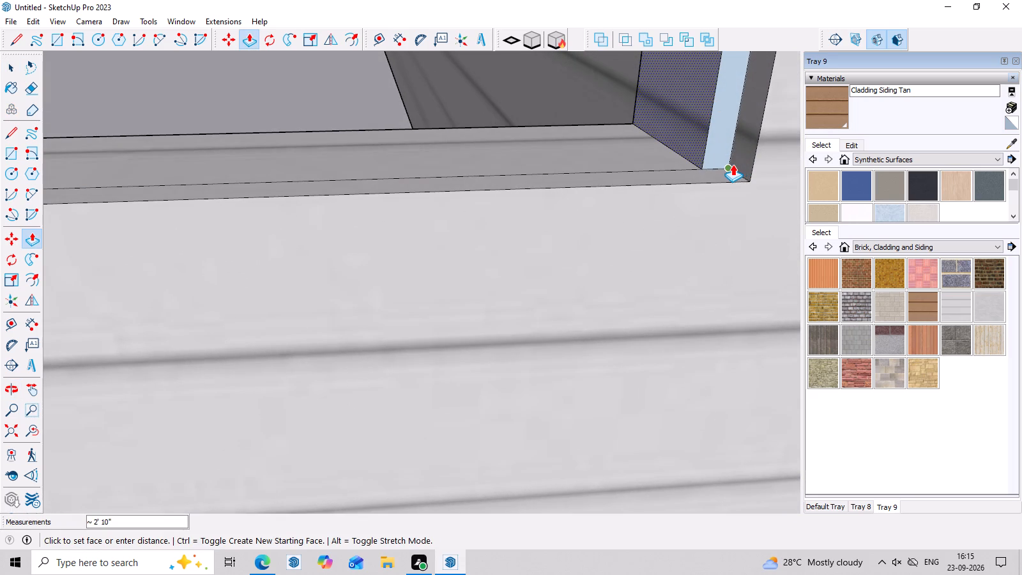
left_click(733, 164)
Push the upper window jamb's rear strip about 1" further so it meets the front strip.
left_click(690, 126)
left_click(729, 168)
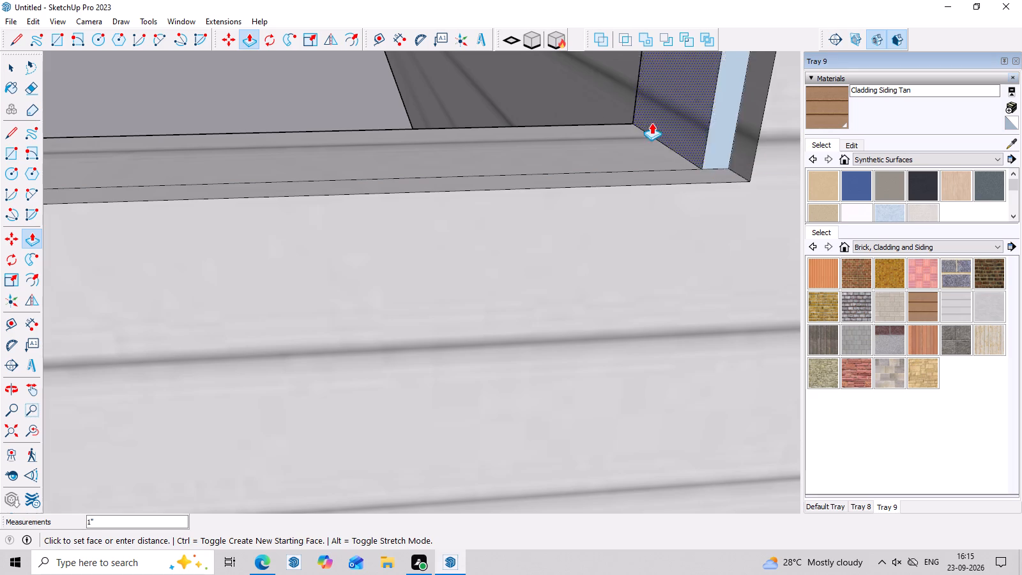
scroll(644, 121, "down", 3)
scroll(705, 154, "up", 3)
left_click(707, 155)
scroll(688, 152, "down", 3)
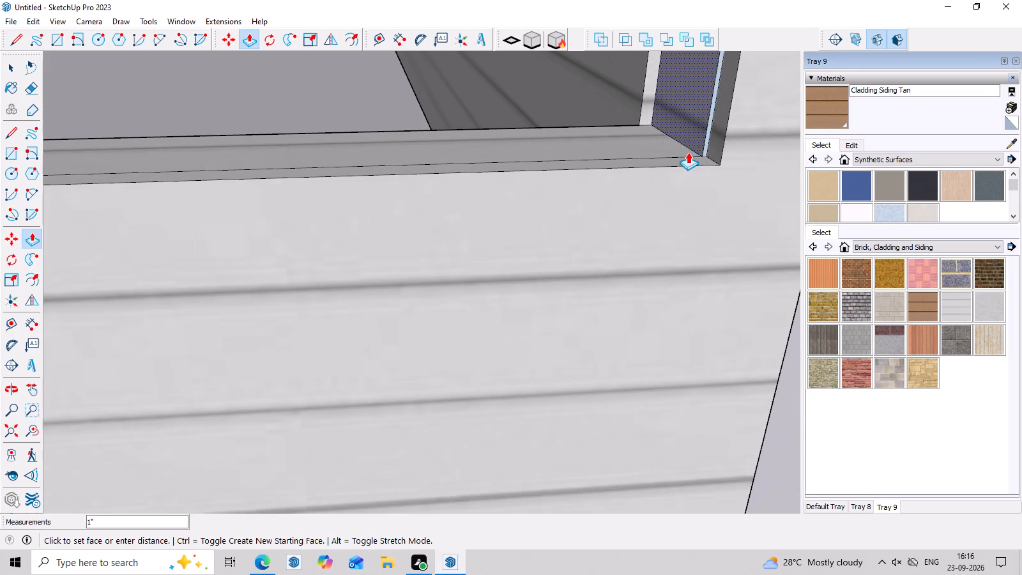
scroll(701, 152, "up", 2)
left_click(701, 152)
scroll(636, 123, "down", 6)
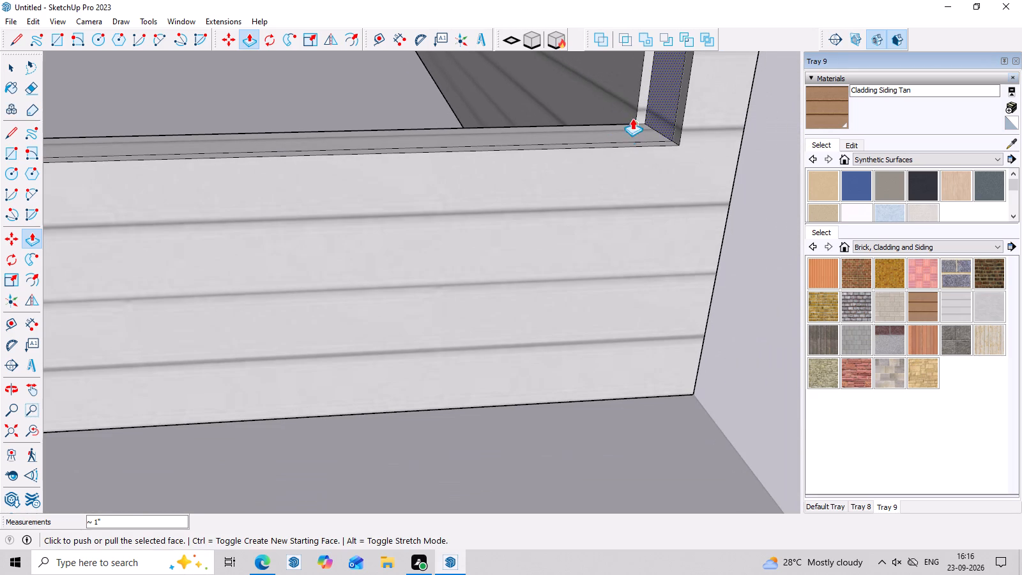
Push the interior side wall face behind the upper side-wing window about 1" flush with the outer jamb.
left_click(626, 93)
key("space")
scroll(630, 87, "up", 2)
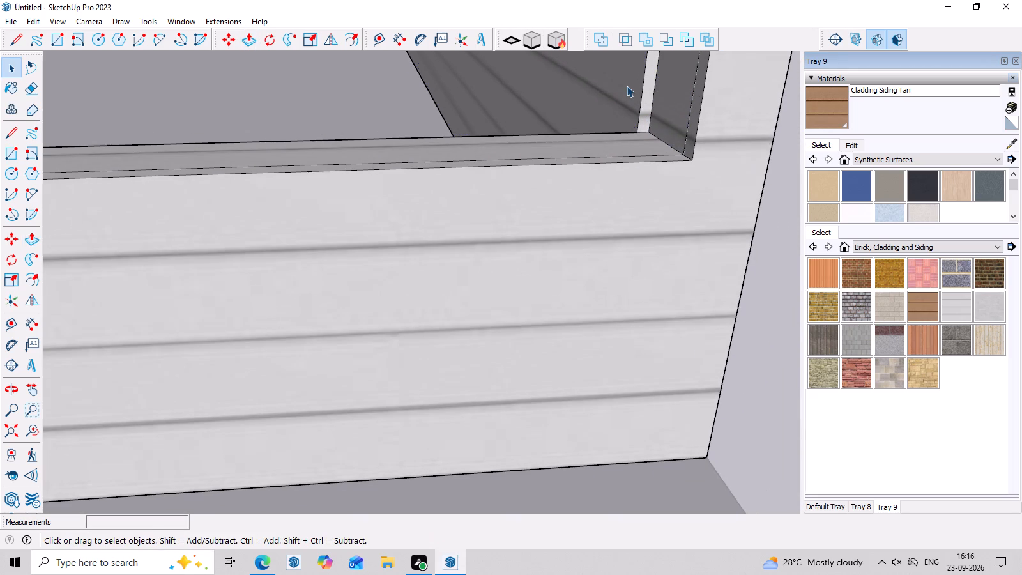
left_click(627, 86)
key("p")
left_click(627, 86)
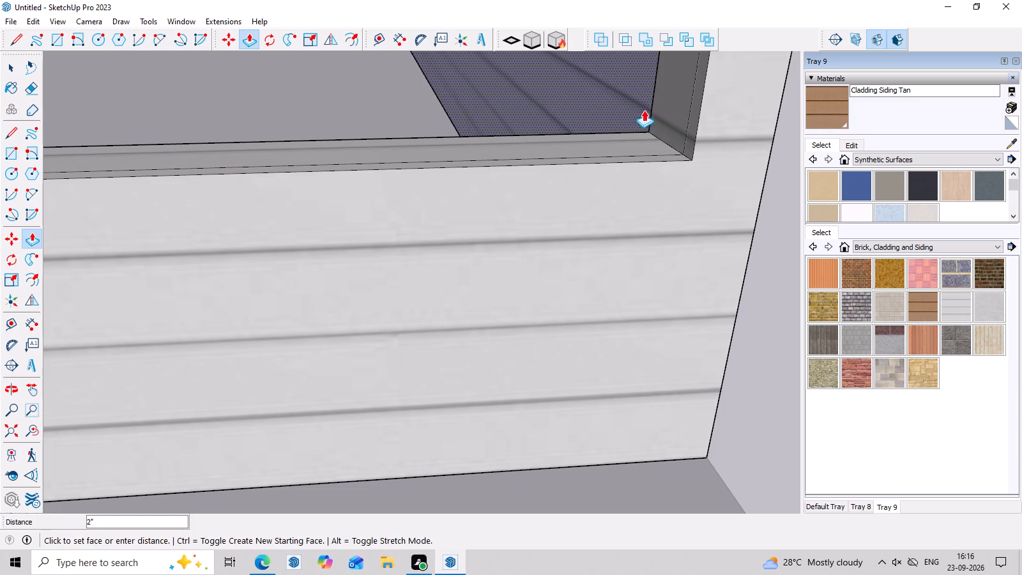
left_click(646, 127)
scroll(644, 139, "down", 18)
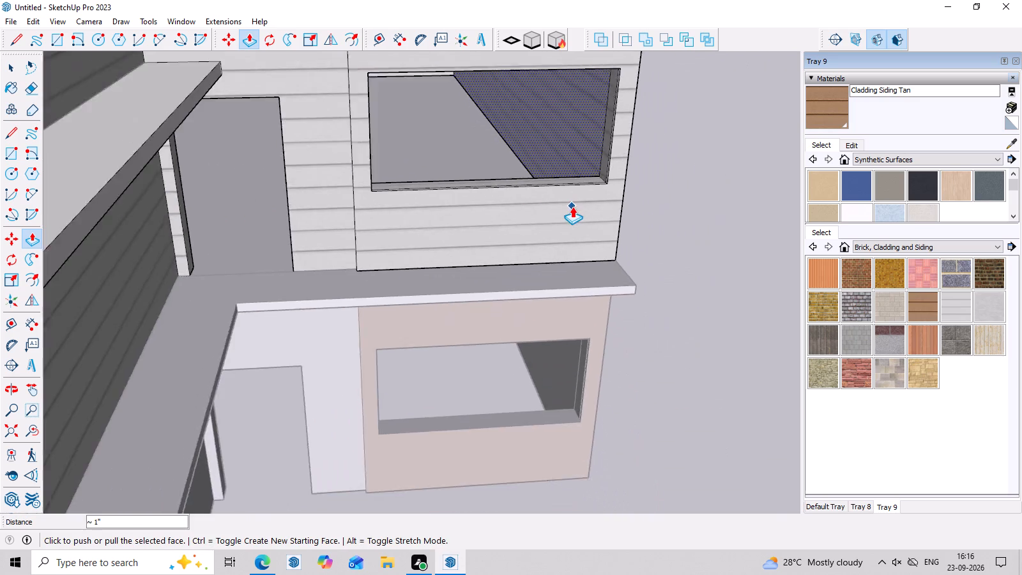
scroll(572, 206, "down", 1)
middle_click_drag(632, 220, 570, 171)
key("Escape")
key("space")
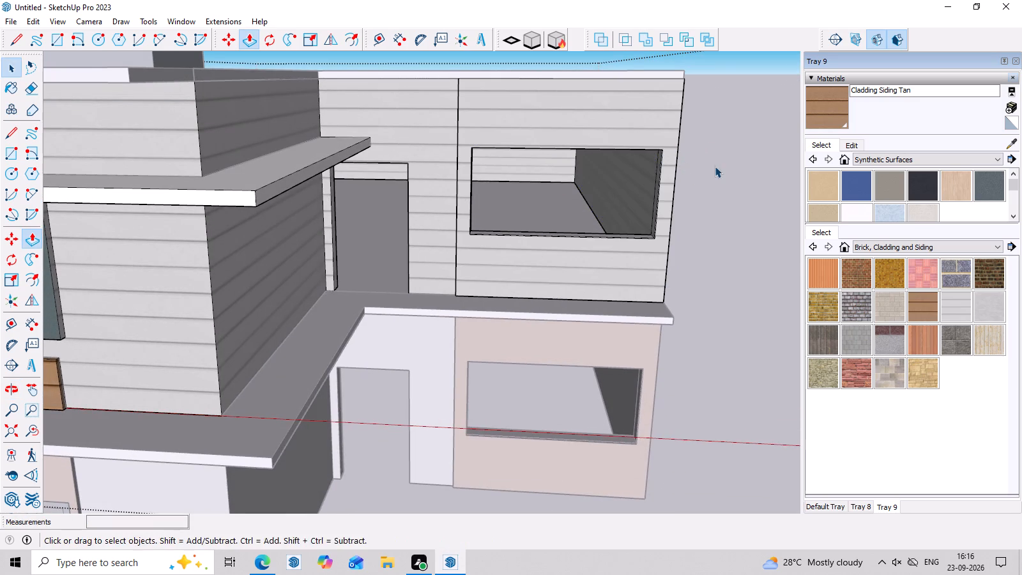
Paint the front face of the upper side-wing panel with Cladding Siding Tan.
middle_click_drag(715, 166, 645, 151)
middle_click_drag(591, 141, 283, 134)
scroll(399, 124, "down", 6)
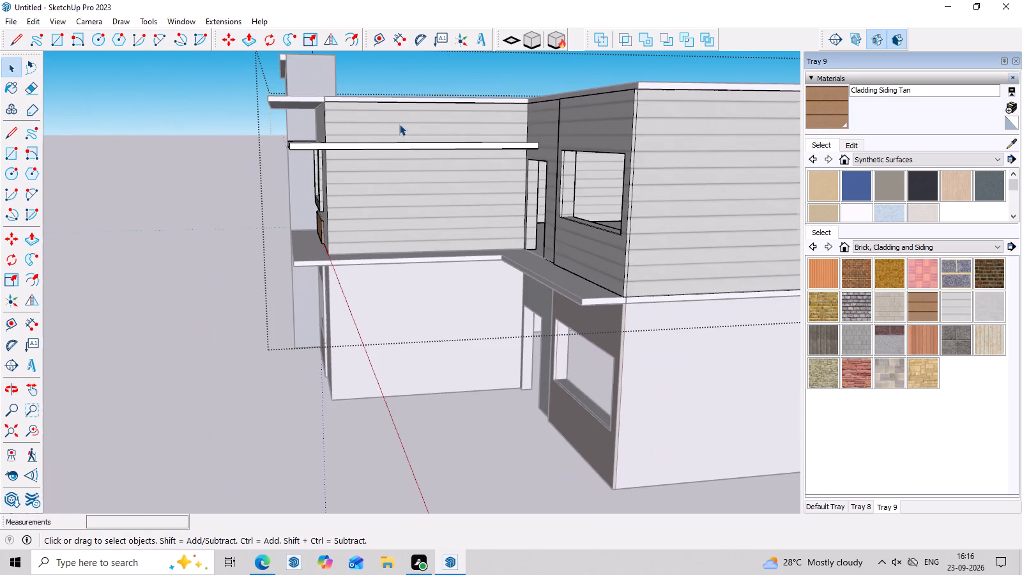
scroll(399, 124, "down", 2)
middle_click_drag(535, 199, 684, 220)
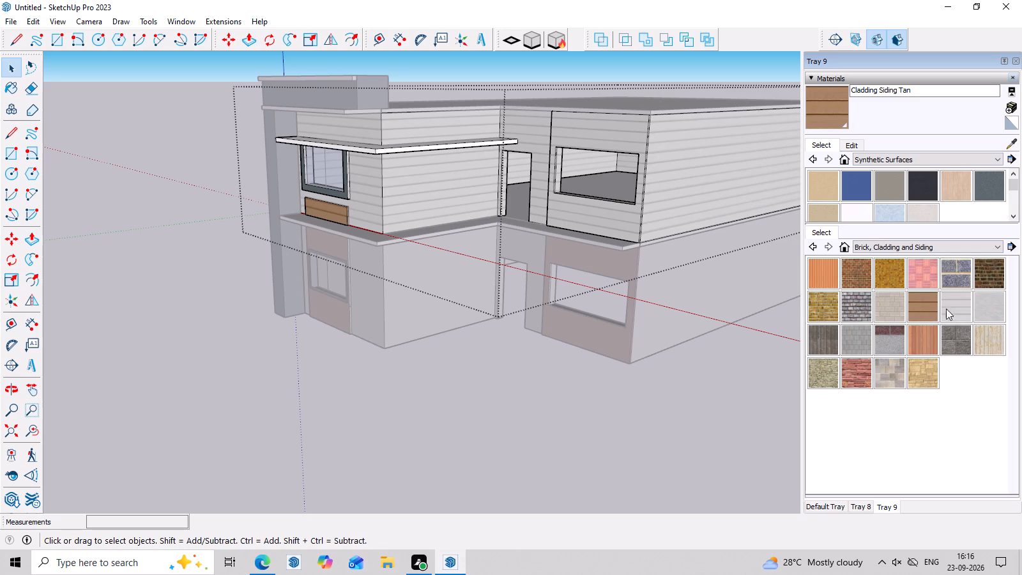
left_click(931, 307)
left_click(632, 141)
Paint the raised upper side-wing panel's outer side, top and inner side edges with Cladding Siding Tan.
middle_click_drag(645, 203, 563, 222)
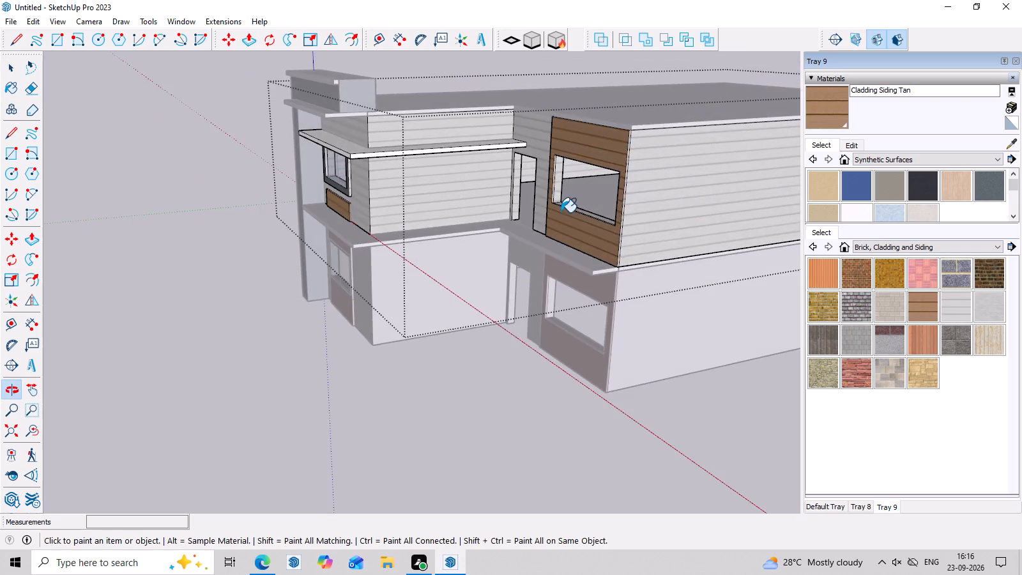
scroll(623, 156, "up", 12)
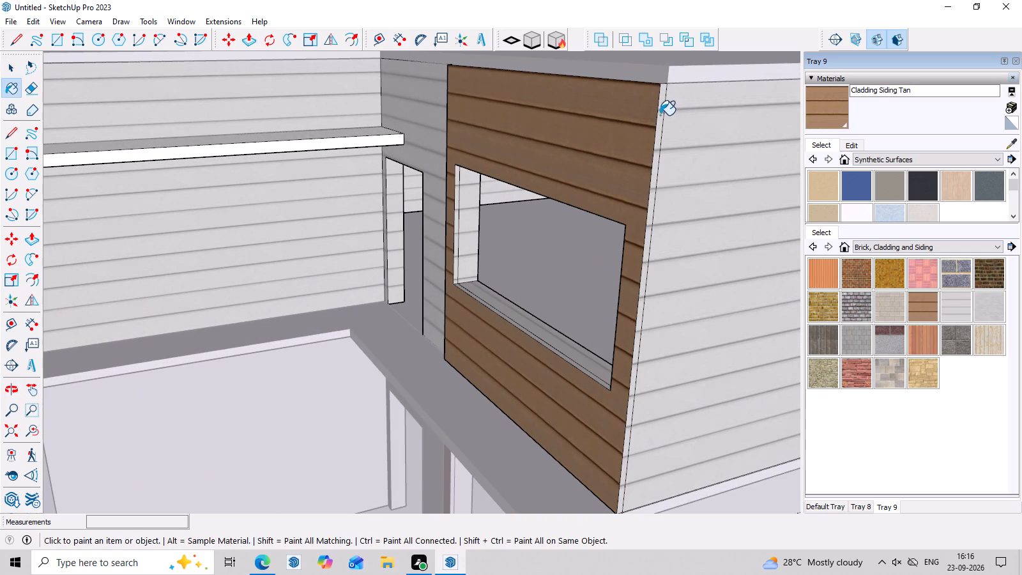
left_click(660, 115)
scroll(579, 134, "down", 3)
middle_click_drag(496, 141, 700, 282)
scroll(565, 183, "up", 8)
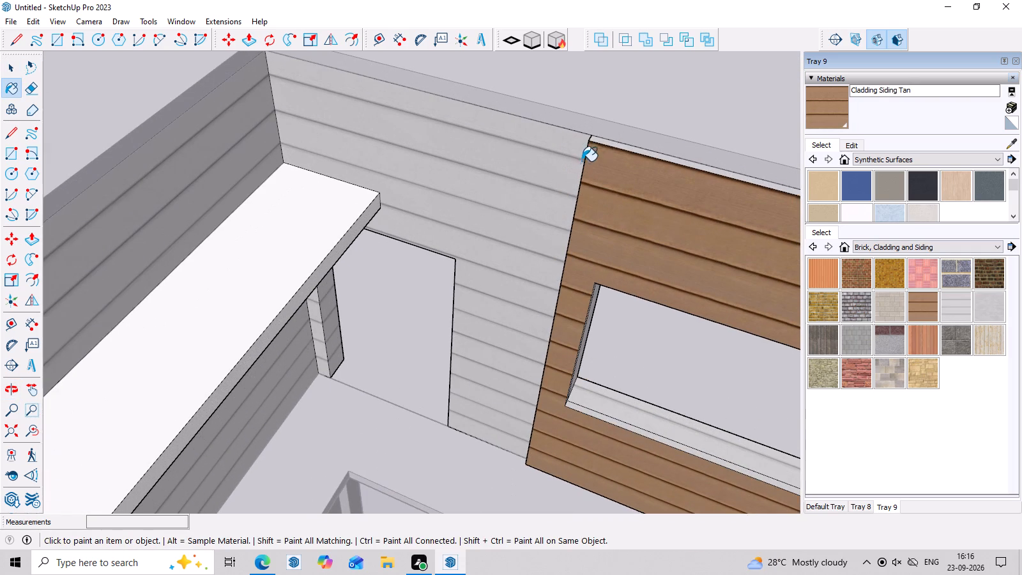
left_click(611, 142)
middle_click_drag(545, 160, 669, 155)
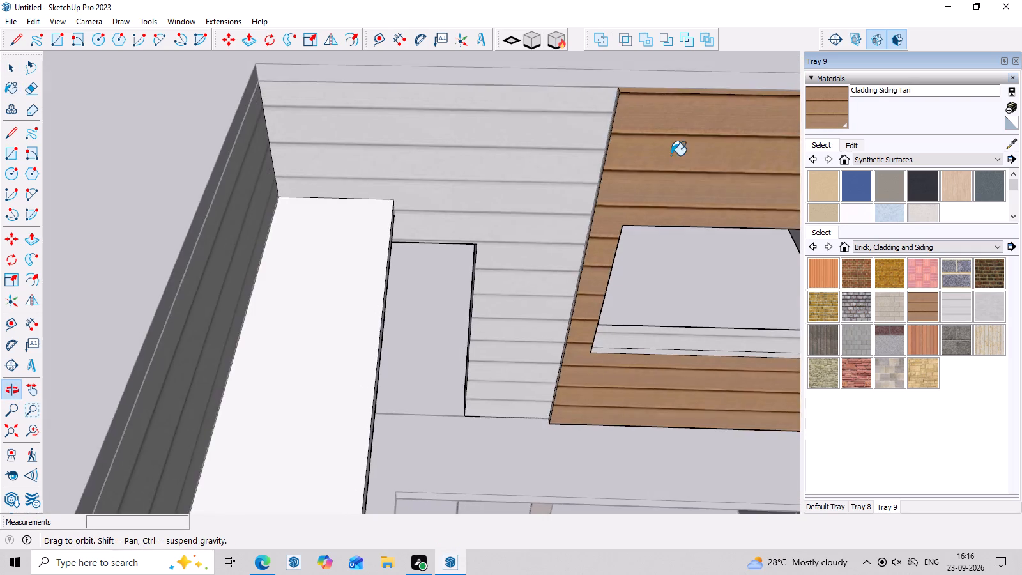
scroll(634, 146, "up", 12)
left_click(620, 95)
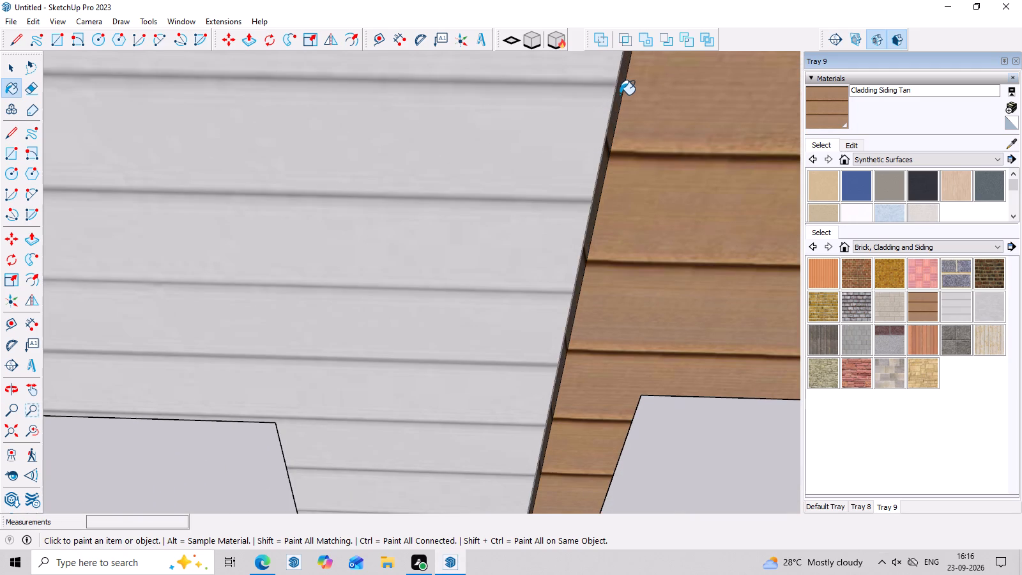
Finish painting and close the side-wing group that is open for editing.
scroll(617, 95, "down", 20)
scroll(624, 229, "down", 8)
middle_click(624, 230)
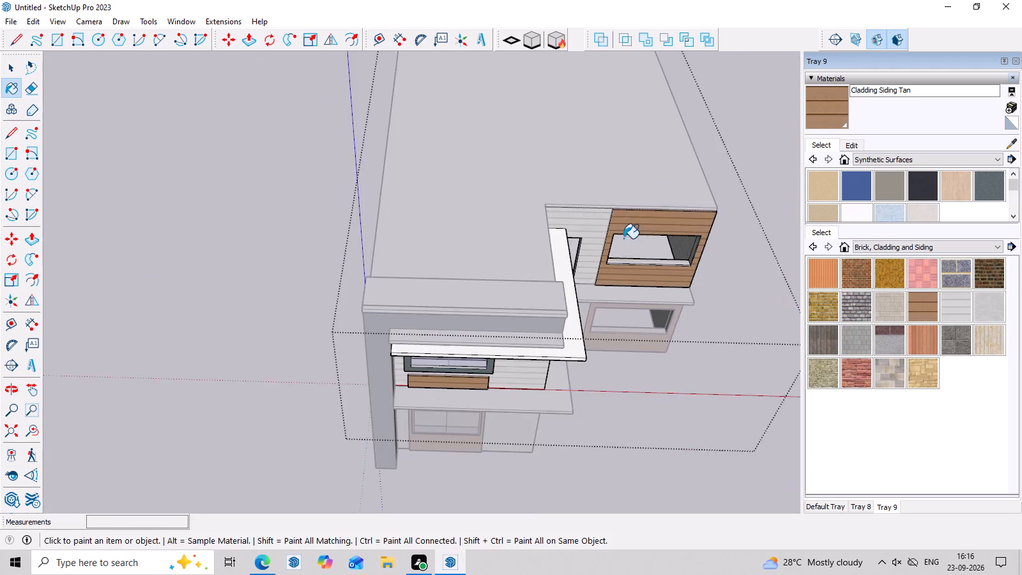
scroll(623, 238, "down", 5)
key("Escape")
left_click(736, 179)
key("space")
left_click(720, 178)
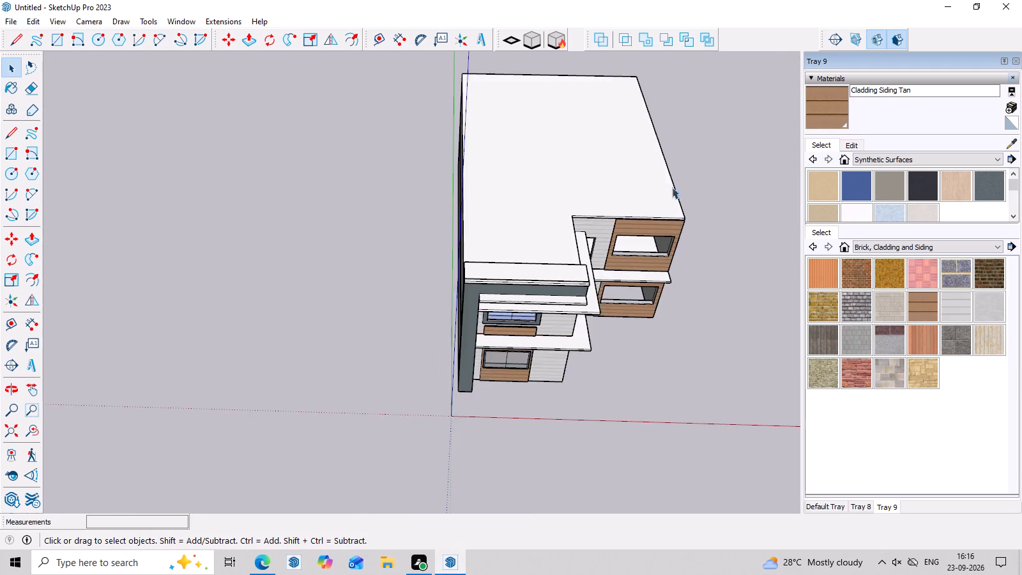
Examine the house's front facade and the clad side-wing panels and window openings from several angles.
scroll(638, 199, "down", 8)
middle_click_drag(651, 262, 629, 76)
scroll(613, 210, "up", 4)
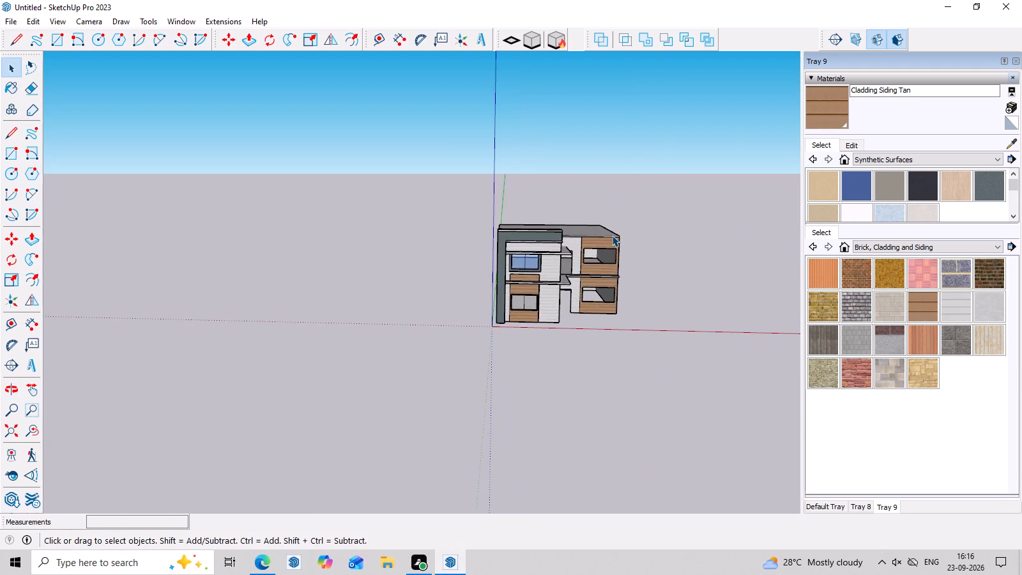
scroll(637, 289, "up", 8)
middle_click_drag(663, 340, 685, 296)
scroll(685, 296, "up", 4)
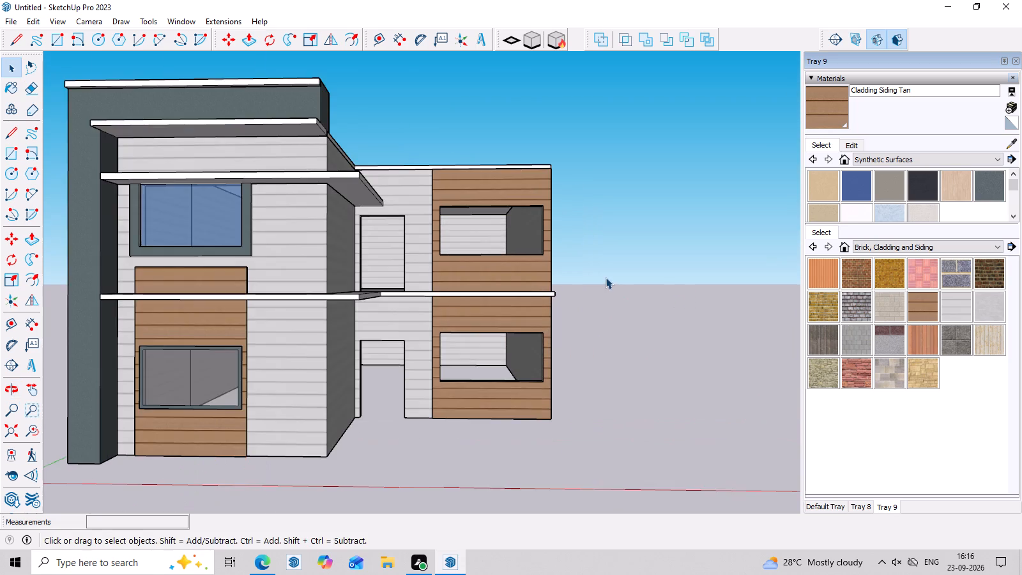
scroll(606, 277, "down", 4)
middle_click_drag(644, 332, 635, 312)
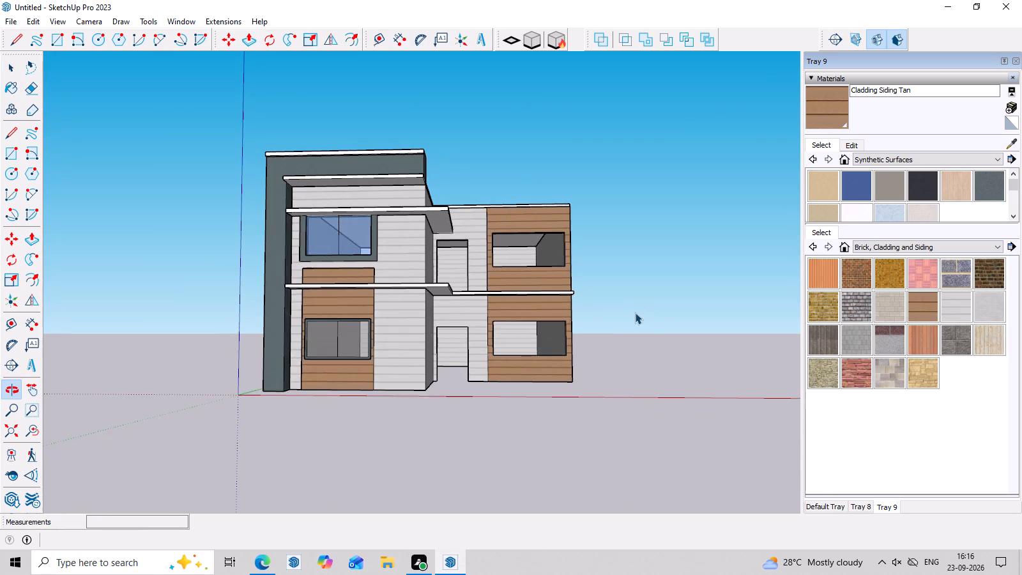
scroll(635, 312, "up", 4)
scroll(637, 310, "down", 3)
middle_click_drag(346, 330, 344, 374)
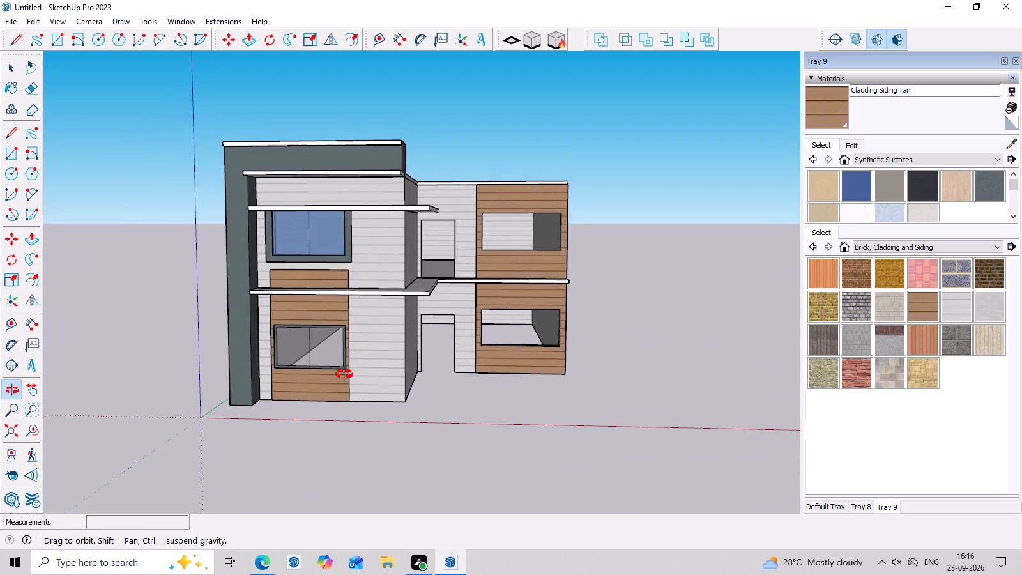
middle_click_drag(344, 374, 385, 380)
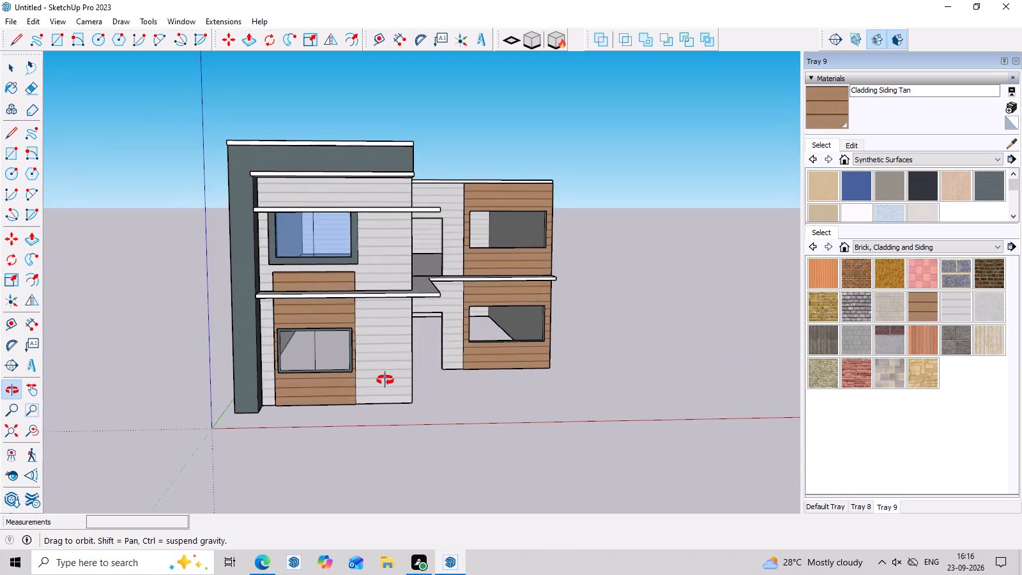
middle_click_drag(385, 380, 360, 362)
scroll(462, 216, "up", 4)
scroll(462, 207, "down", 3)
middle_click_drag(581, 292, 524, 305)
scroll(566, 298, "down", 3)
scroll(583, 287, "up", 6)
middle_click(597, 310)
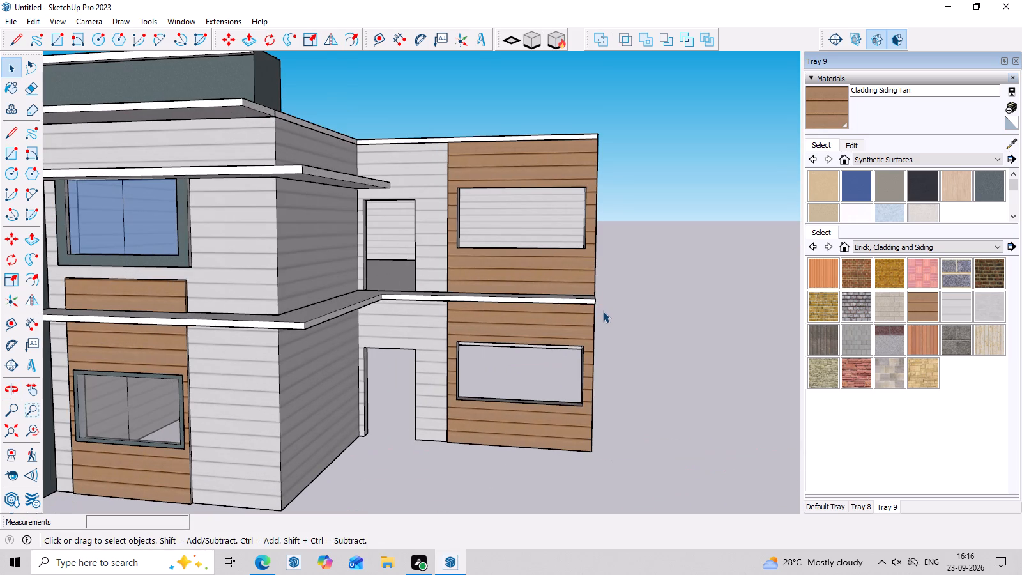
scroll(564, 238, "up", 6)
middle_click_drag(658, 277, 662, 300)
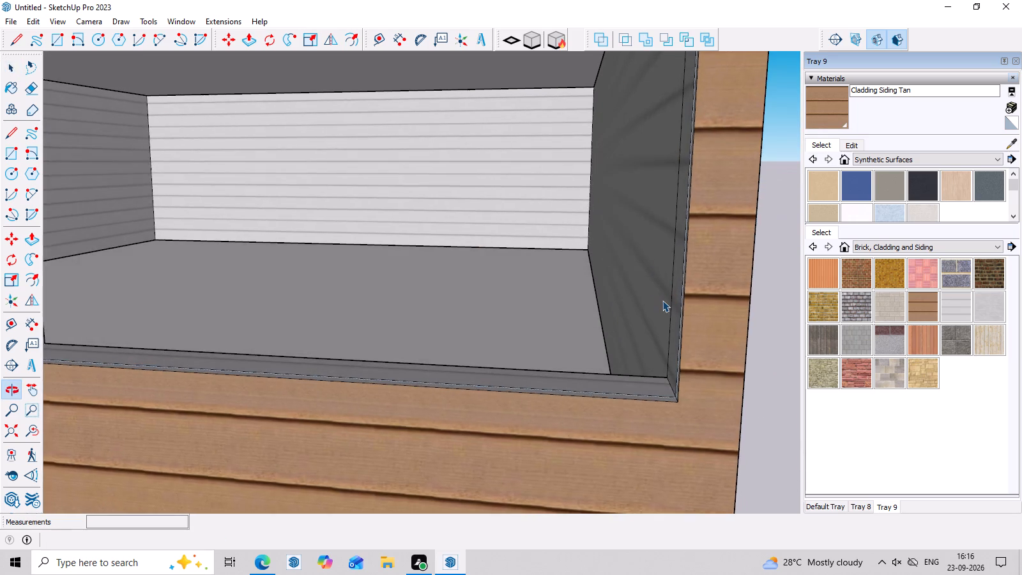
scroll(662, 300, "down", 11)
middle_click_drag(721, 390, 755, 362)
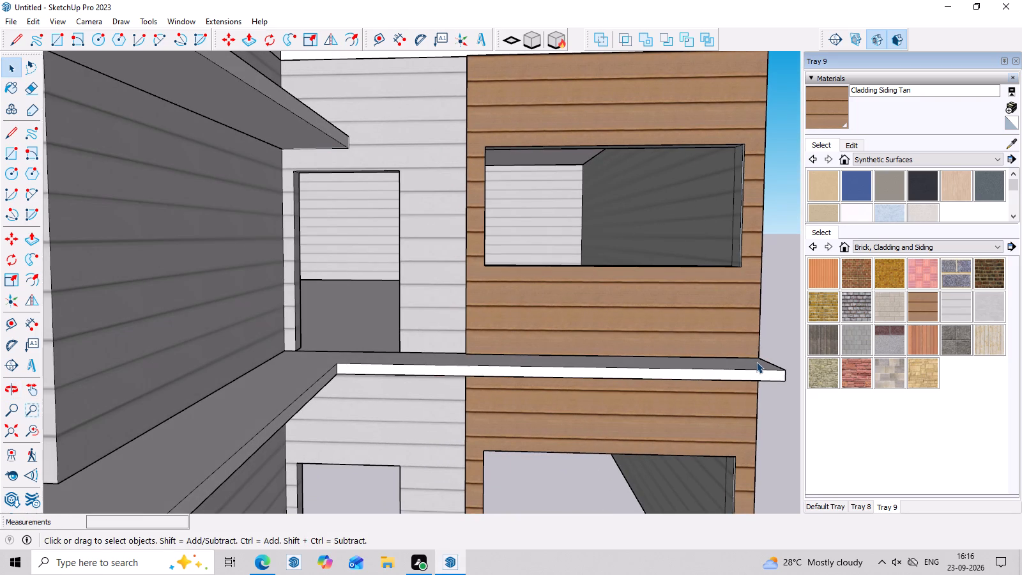
scroll(466, 199, "down", 5)
middle_click_drag(610, 267, 551, 270)
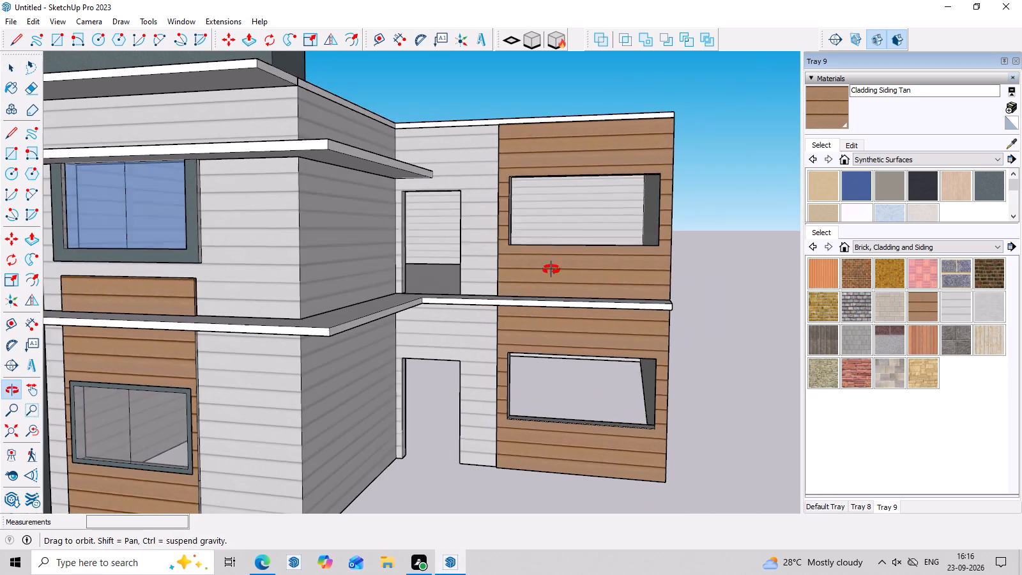
middle_click_drag(551, 270, 549, 270)
scroll(594, 229, "up", 4)
middle_click(605, 242)
scroll(494, 231, "down", 4)
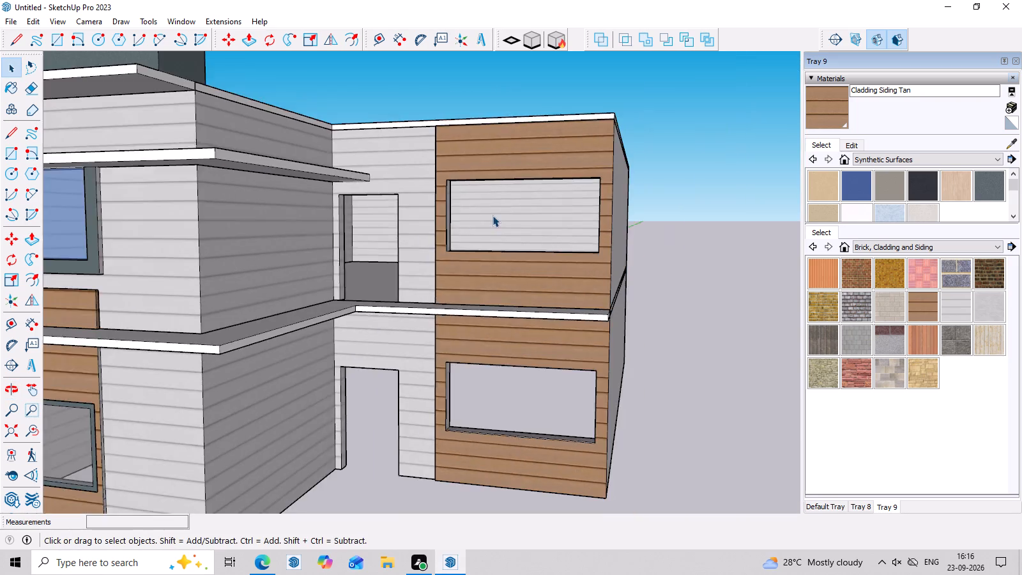
scroll(492, 215, "up", 4)
scroll(457, 225, "down", 5)
middle_click_drag(560, 295, 602, 307)
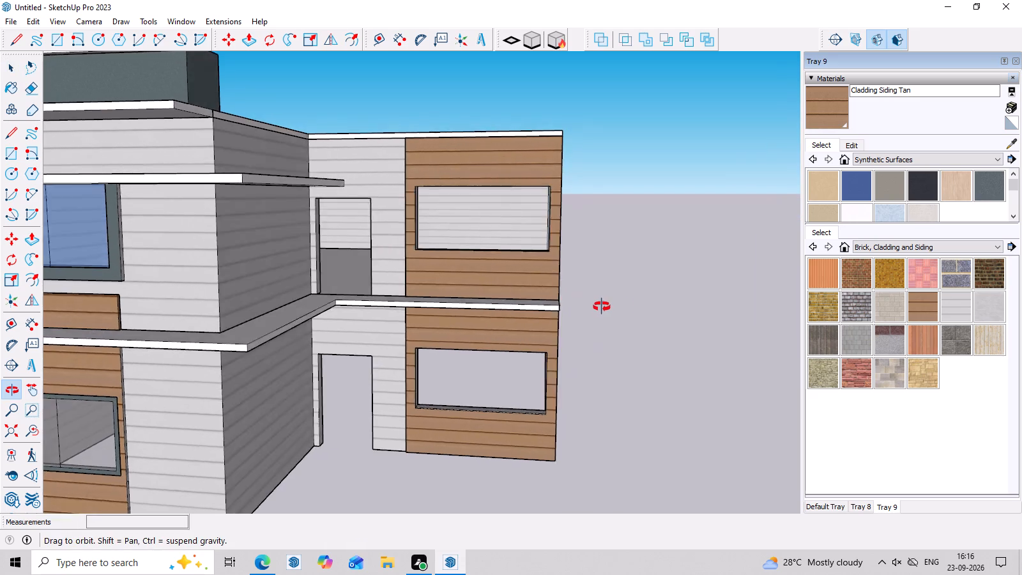
middle_click_drag(602, 307, 643, 288)
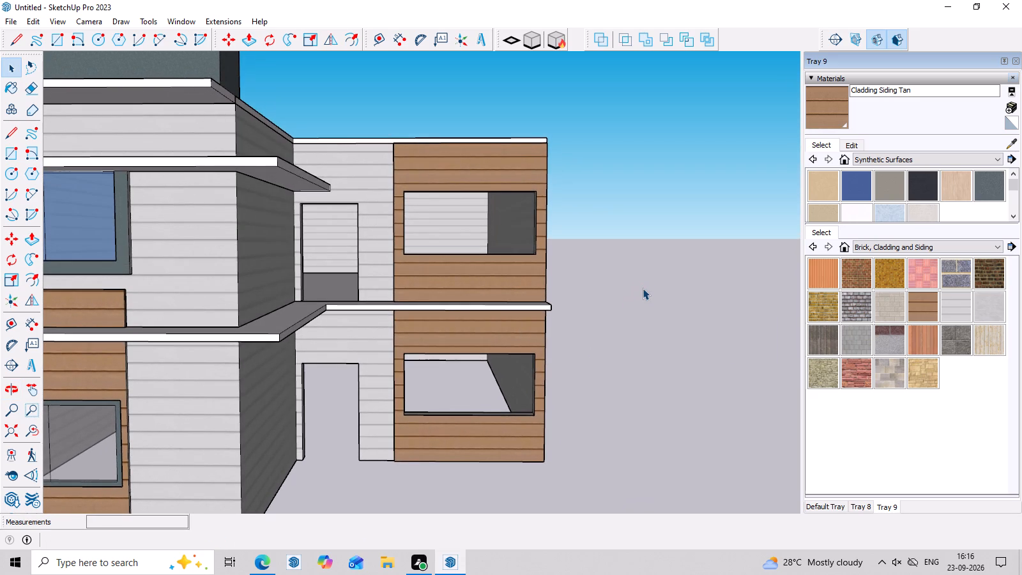
scroll(545, 199, "up", 11)
scroll(577, 203, "down", 3)
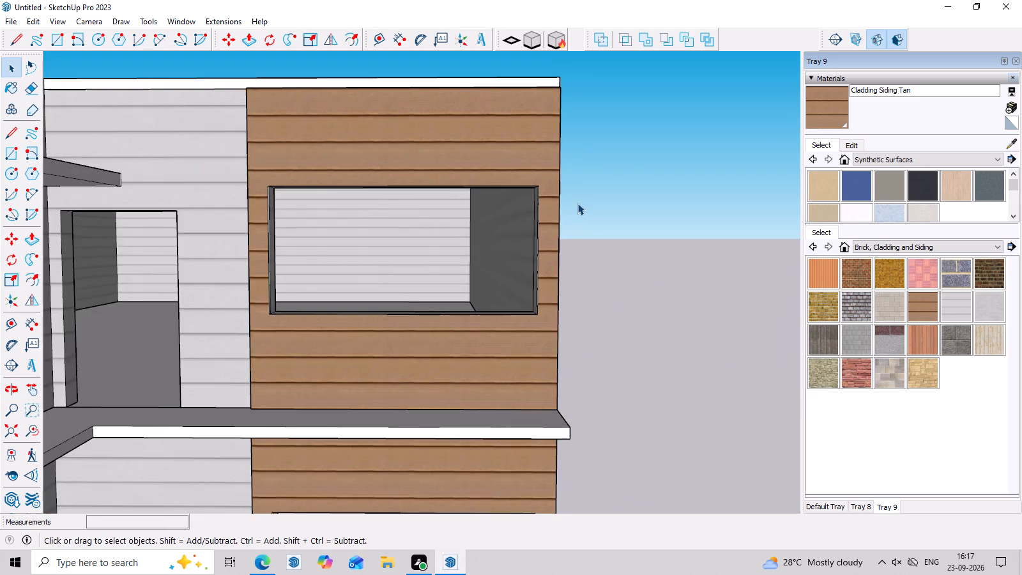
scroll(577, 203, "down", 2)
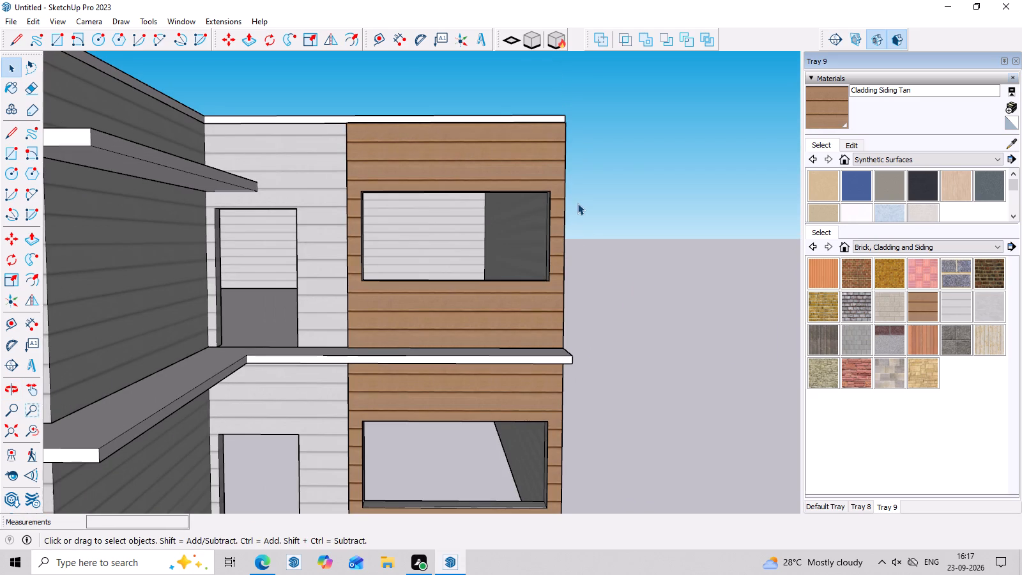
Draw a rectangle about 8' 3" by 4' 1" across the inner edges of the upper side-wing window opening.
scroll(523, 178, "up", 3)
scroll(575, 214, "up", 3)
middle_click_drag(613, 300, 613, 272)
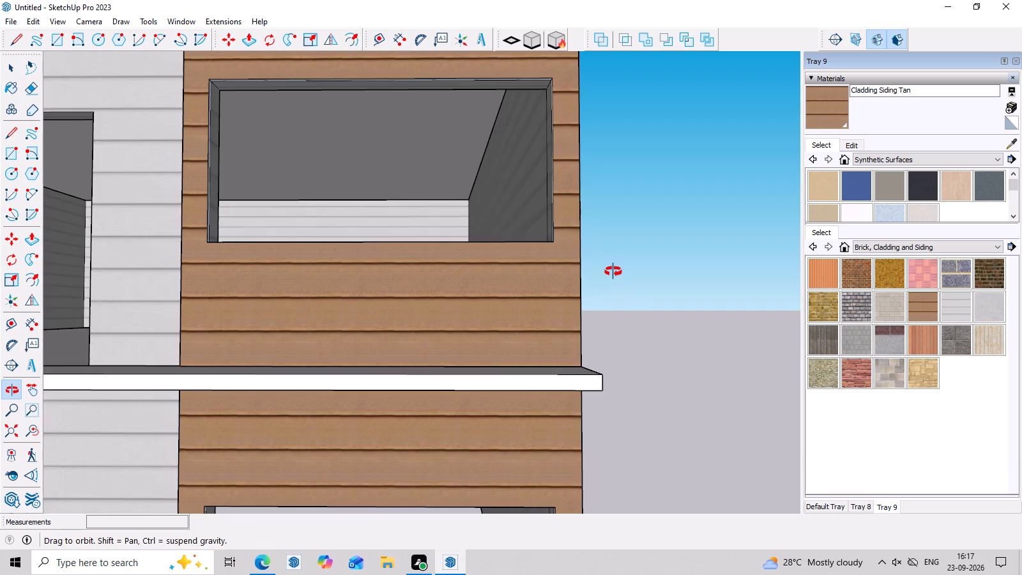
middle_click_drag(613, 272, 603, 282)
scroll(245, 169, "up", 3)
scroll(240, 169, "down", 2)
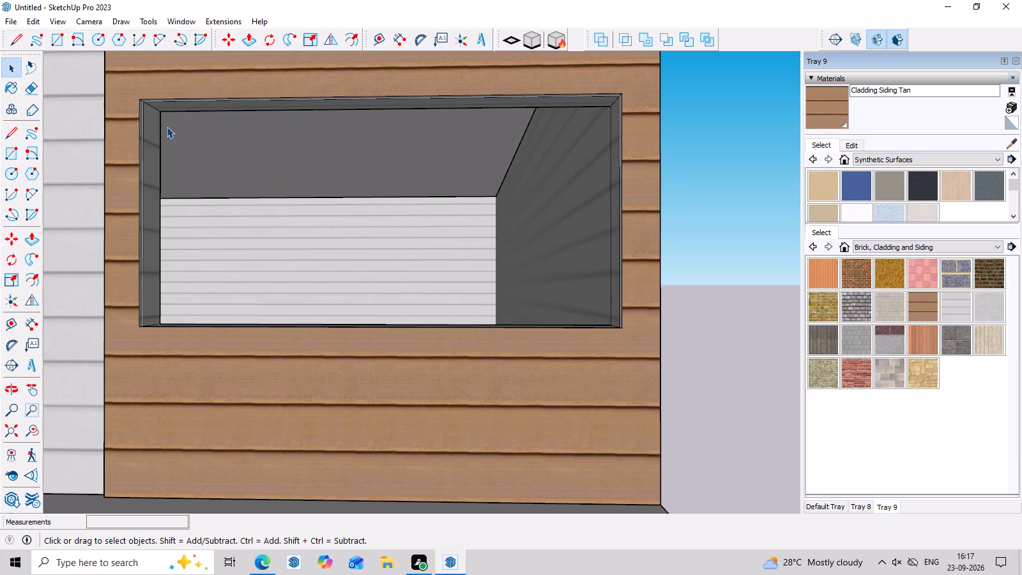
key("r")
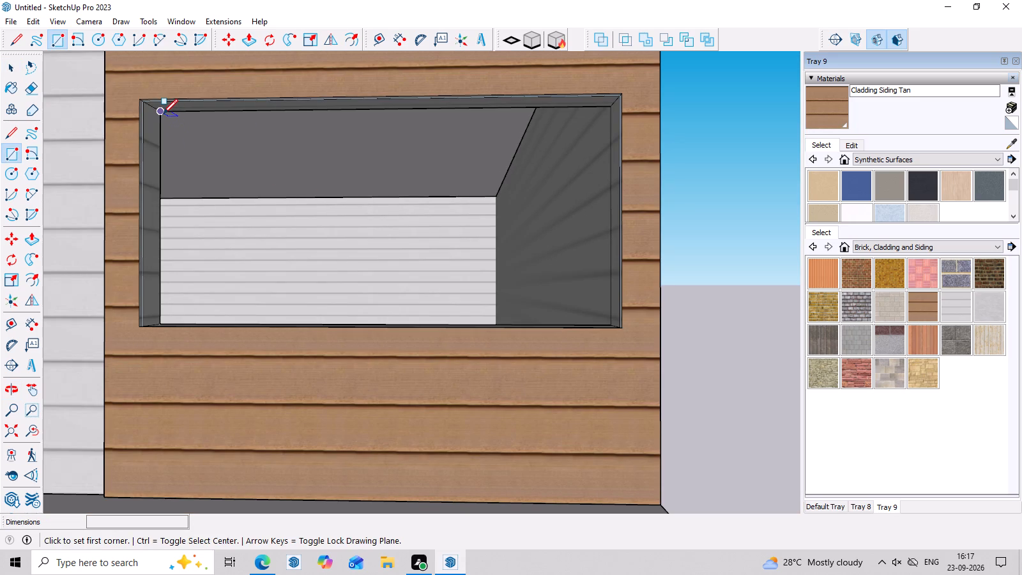
left_click(162, 114)
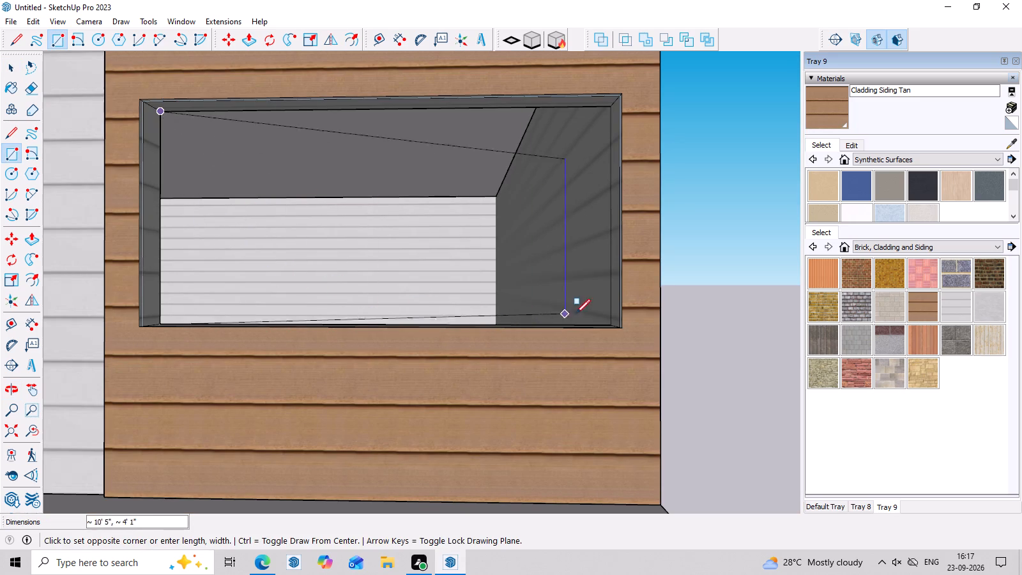
left_click(611, 323)
key("space")
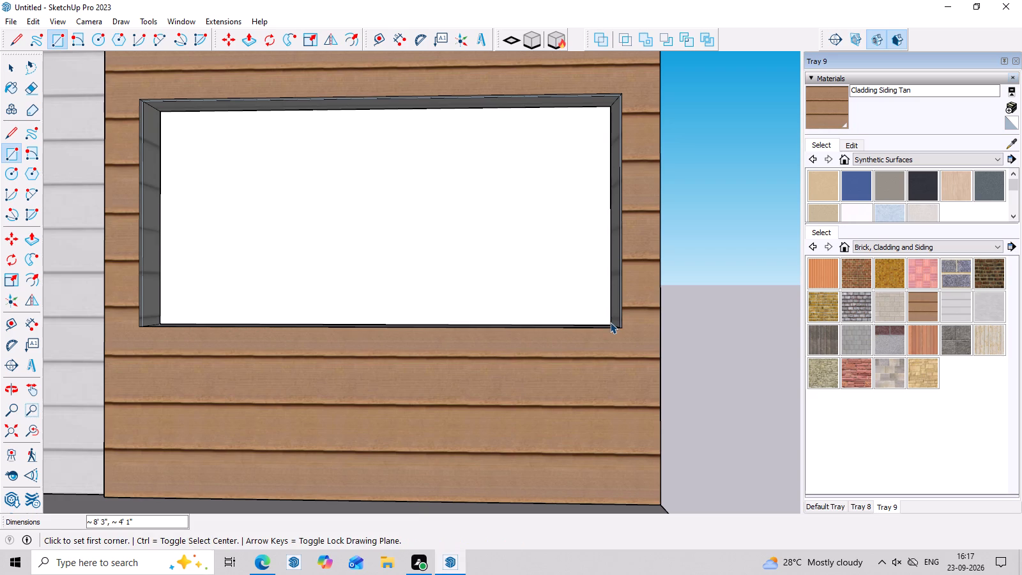
Push/Pull the new rectangle 11" outward to the front of the upper side-wing window opening.
key("p")
left_click(595, 281)
middle_click_drag(636, 333, 573, 318)
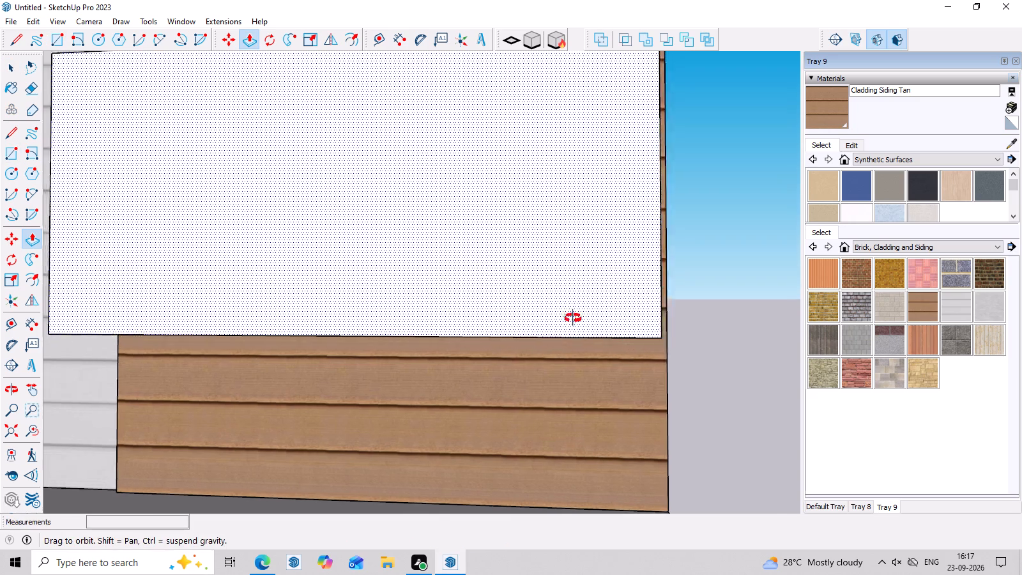
middle_click_drag(573, 318, 512, 309)
left_click(632, 323)
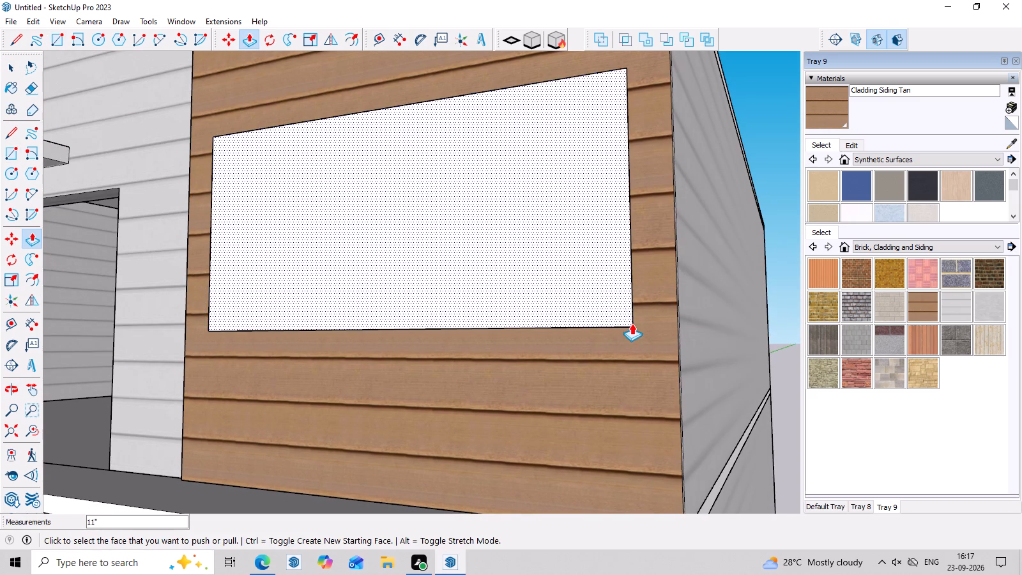
key("space")
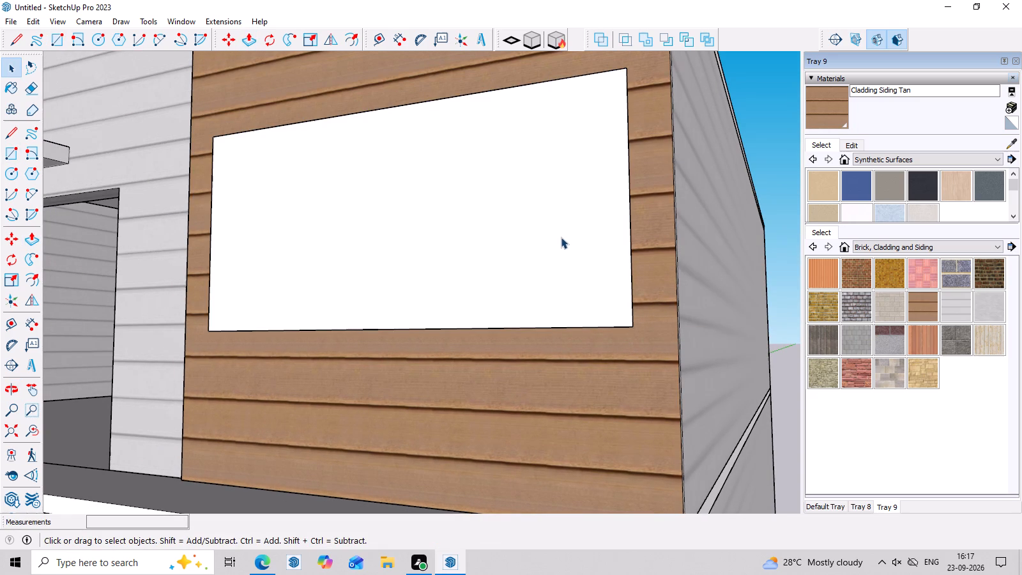
Offset the upper side-wing window face's outline about 3" inward to form a frame border.
key("r")
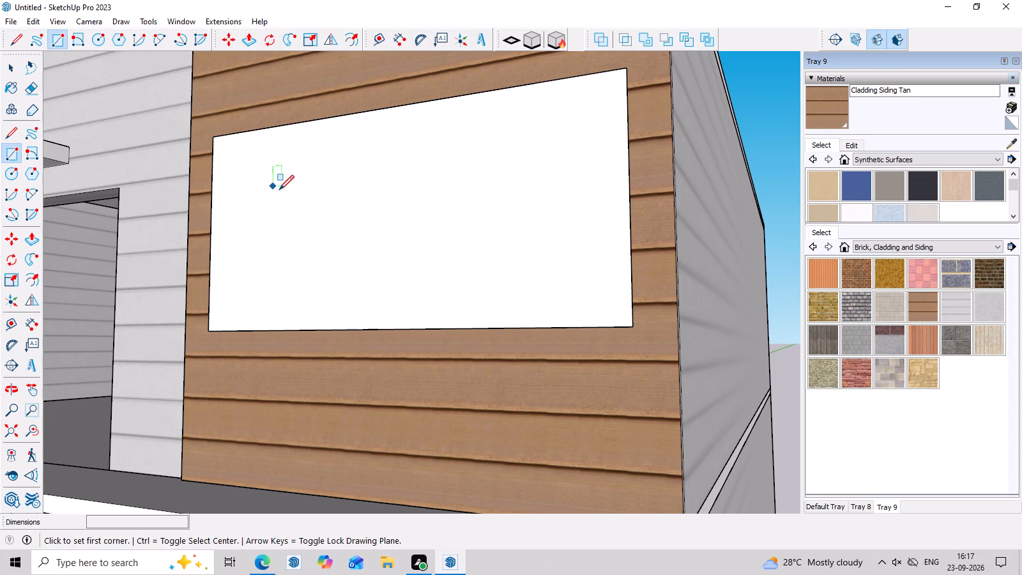
key("space")
left_click(317, 203)
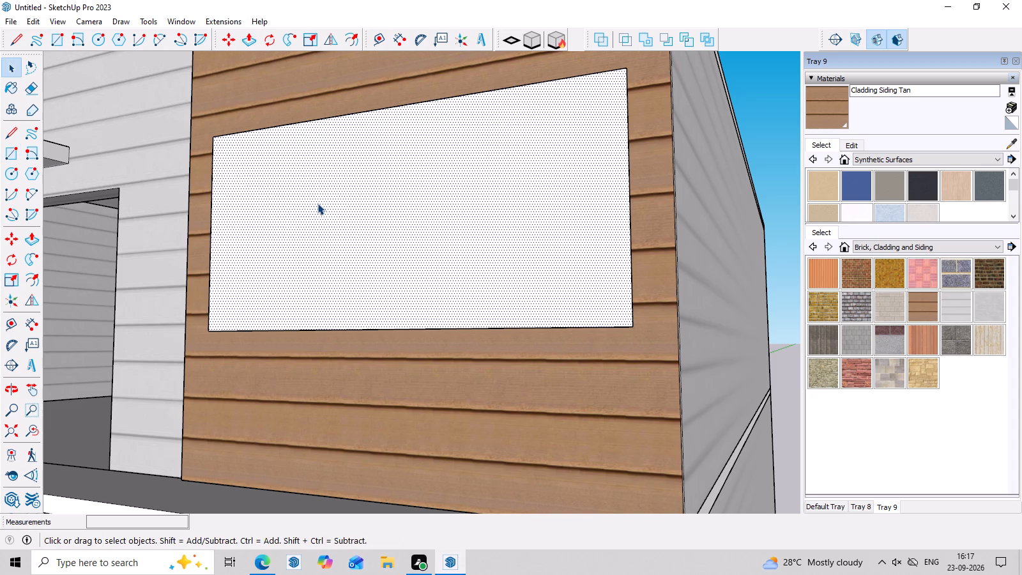
key("f")
left_click(317, 203)
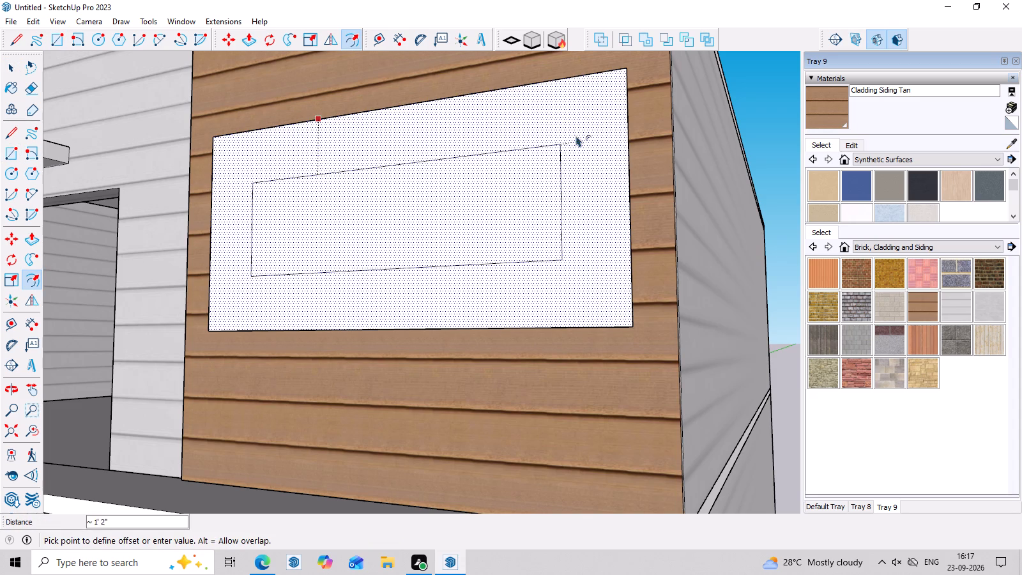
left_click(618, 83)
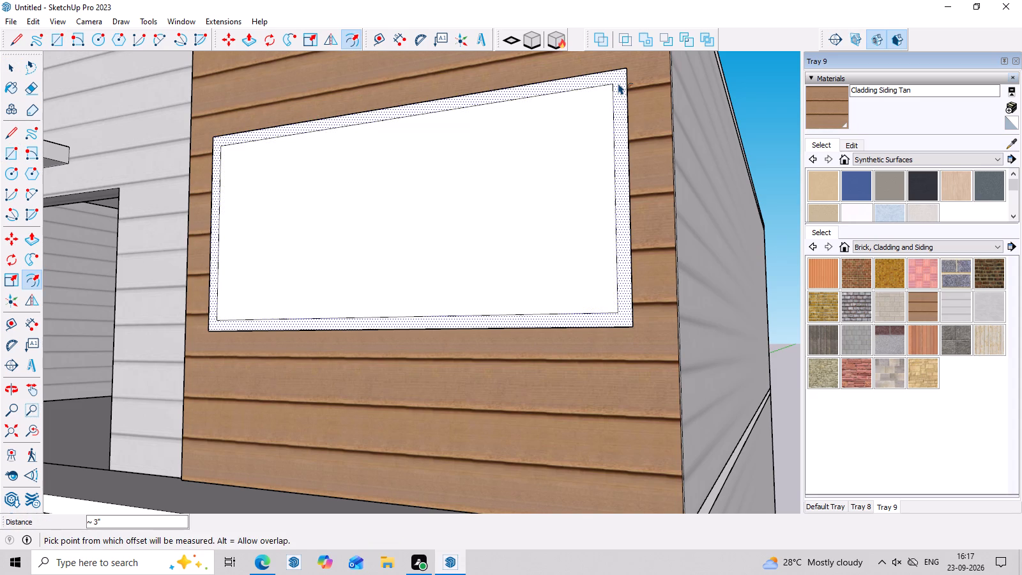
Cut out the inner face inside the upper side-wing window's frame border.
key("space")
left_click(542, 120)
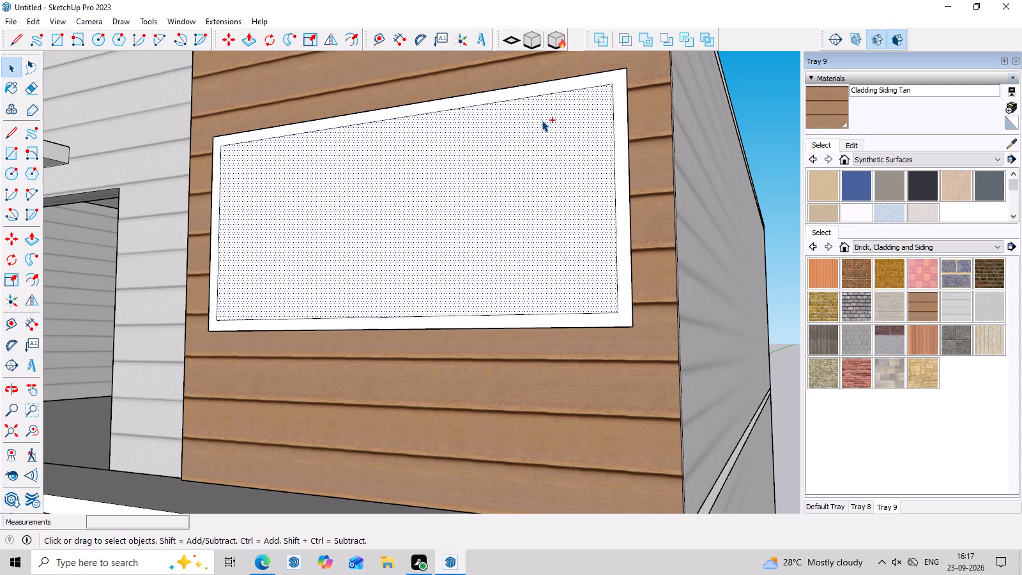
key("ctrl+x")
middle_click_drag(531, 206, 432, 228)
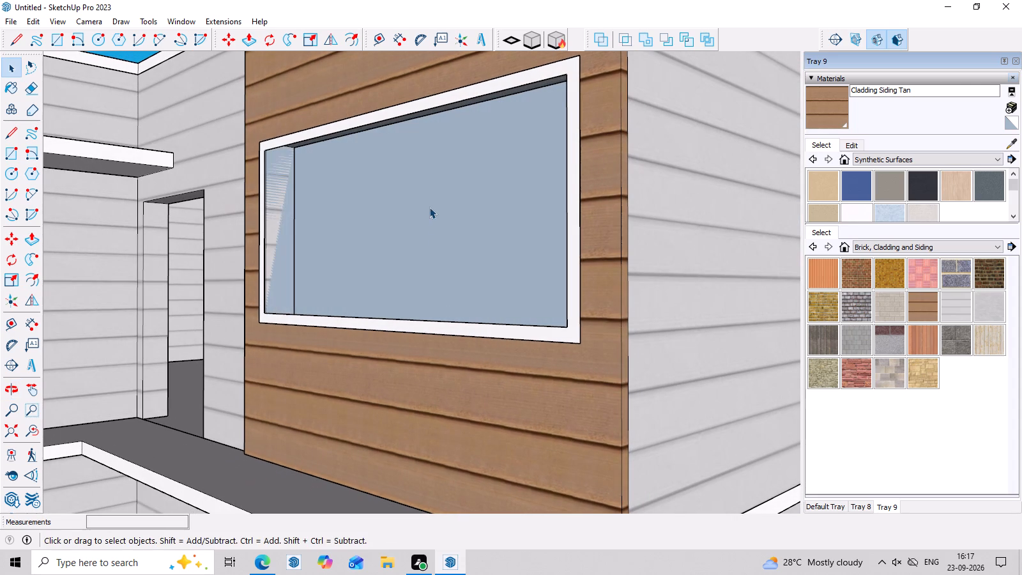
scroll(446, 195, "up", 1)
scroll(508, 187, "down", 2)
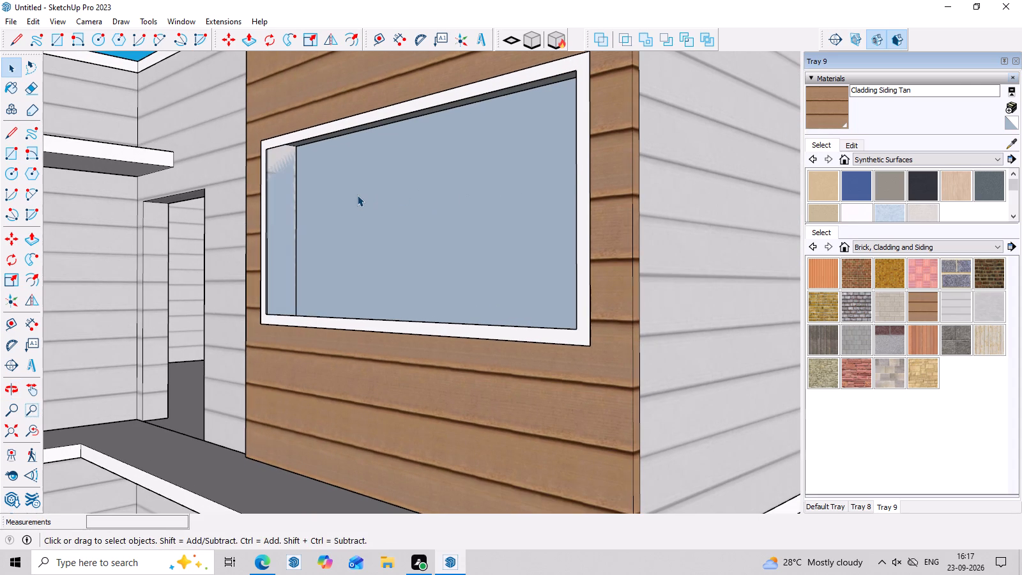
Push/Pull the upper side-wing window's frame border 11" to the back of the opening.
key("p")
left_click(296, 143)
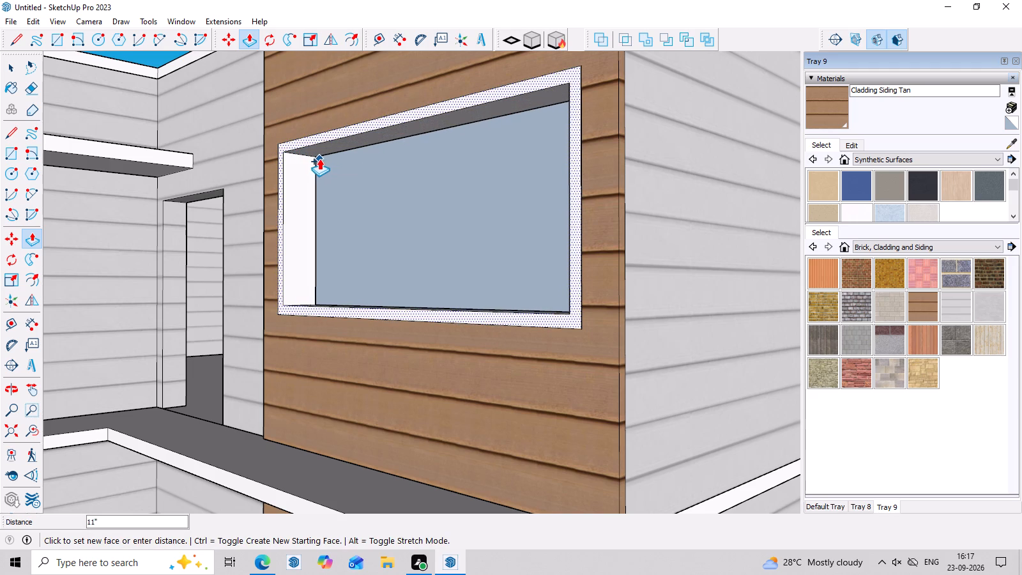
left_click(318, 158)
middle_click_drag(347, 231, 415, 277)
key("space")
Examine the upper side-wing window frame and the side wing's front from several angles.
scroll(355, 222, "down", 7)
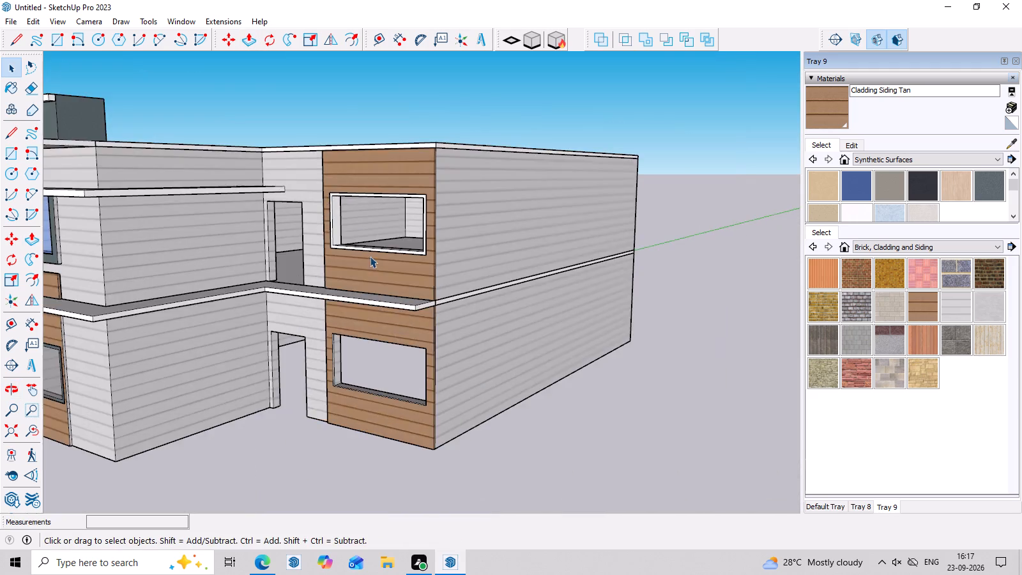
middle_click_drag(371, 257, 570, 223)
scroll(470, 183, "up", 11)
middle_click_drag(520, 261, 459, 270)
scroll(230, 220, "up", 1)
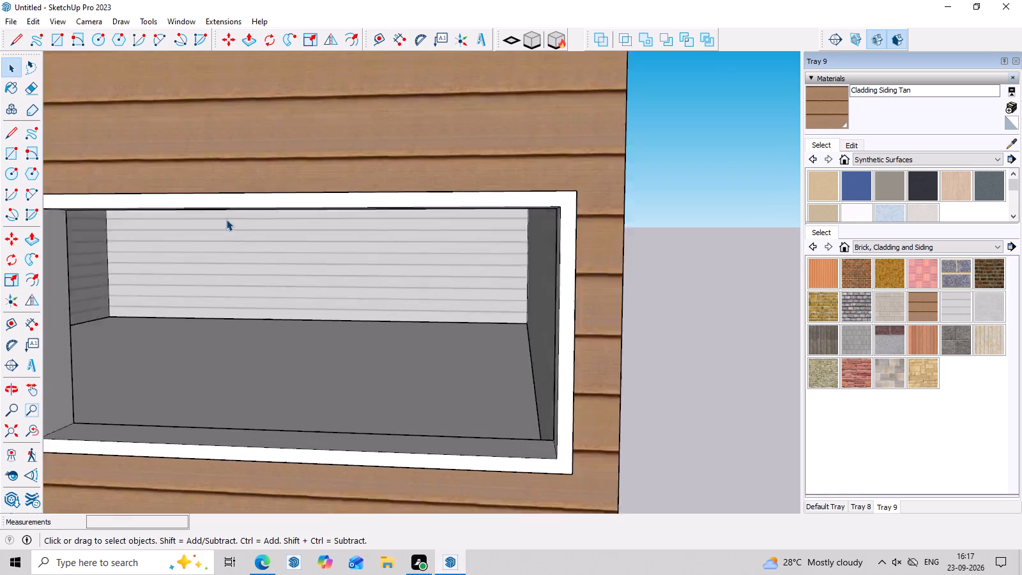
scroll(226, 219, "up", 3)
scroll(225, 218, "down", 9)
middle_click_drag(404, 318, 443, 283)
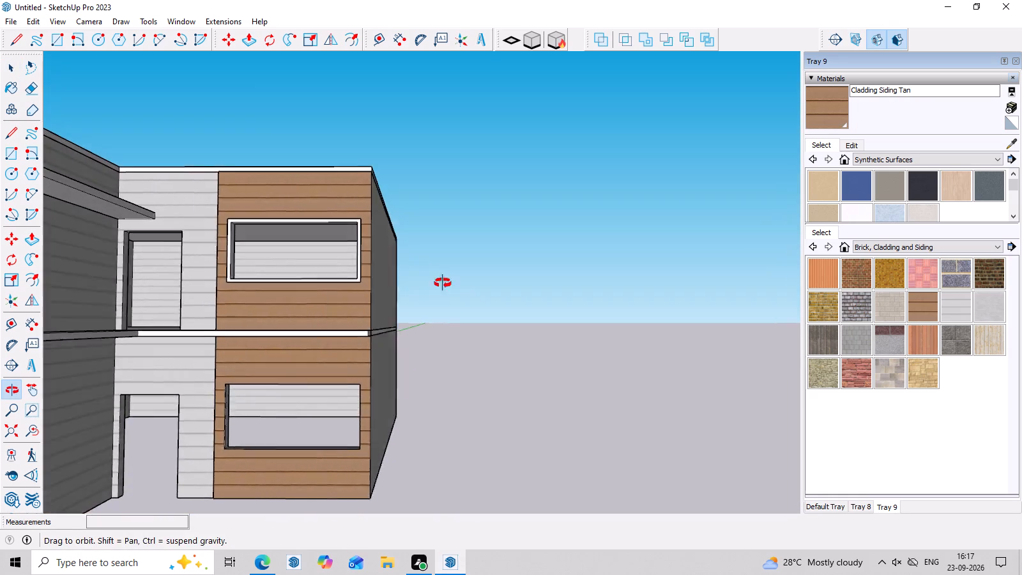
Draw a rectangle about 7' 11" by 3' 7" filling the opening inside the upper side-wing window's frame border.
middle_click_drag(443, 283, 450, 289)
scroll(413, 249, "up", 5)
scroll(374, 213, "down", 5)
middle_click_drag(409, 284, 422, 335)
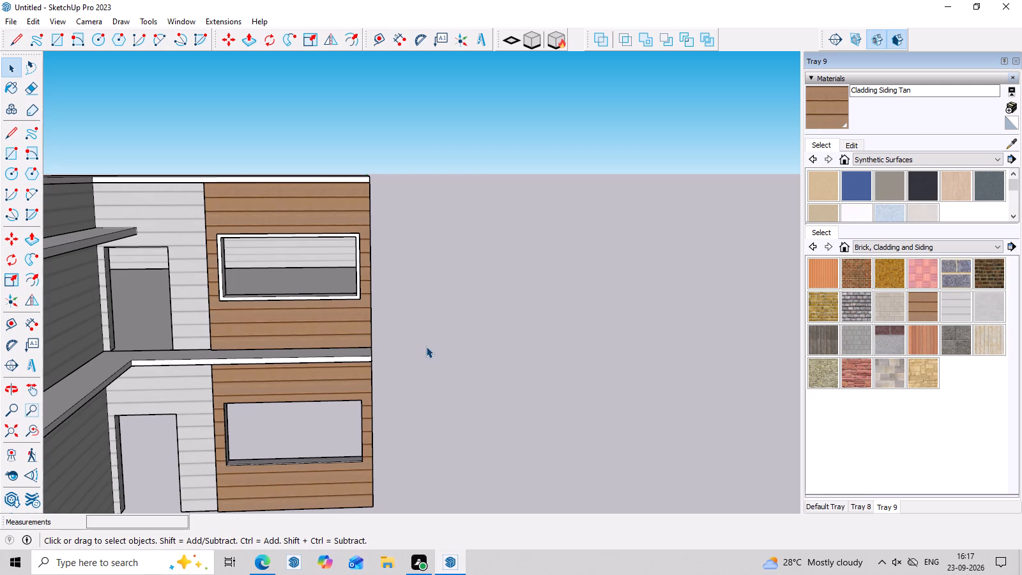
scroll(256, 276, "up", 5)
middle_click_drag(276, 270, 276, 252)
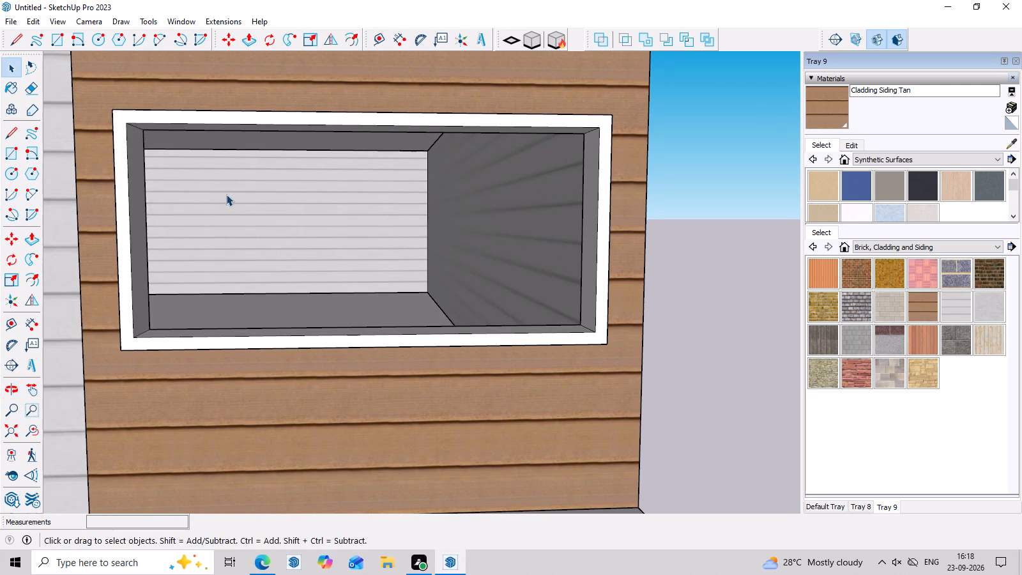
key("r")
left_click(125, 125)
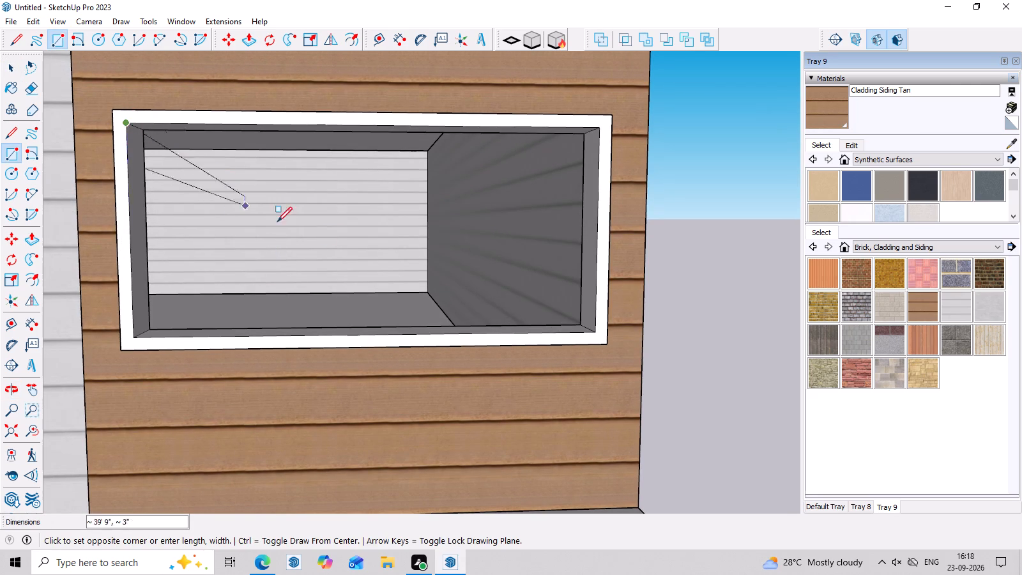
left_click(599, 333)
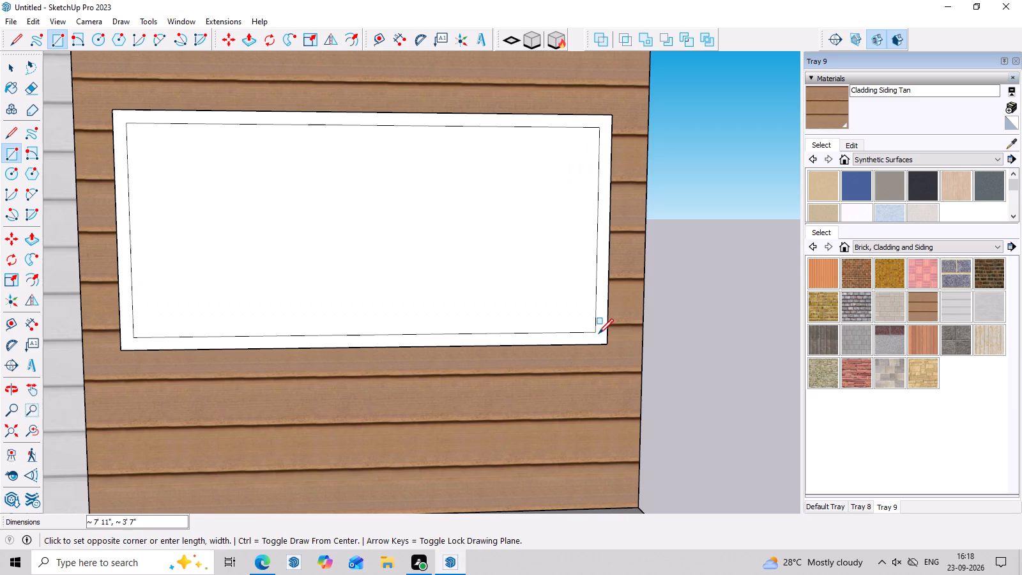
key("space")
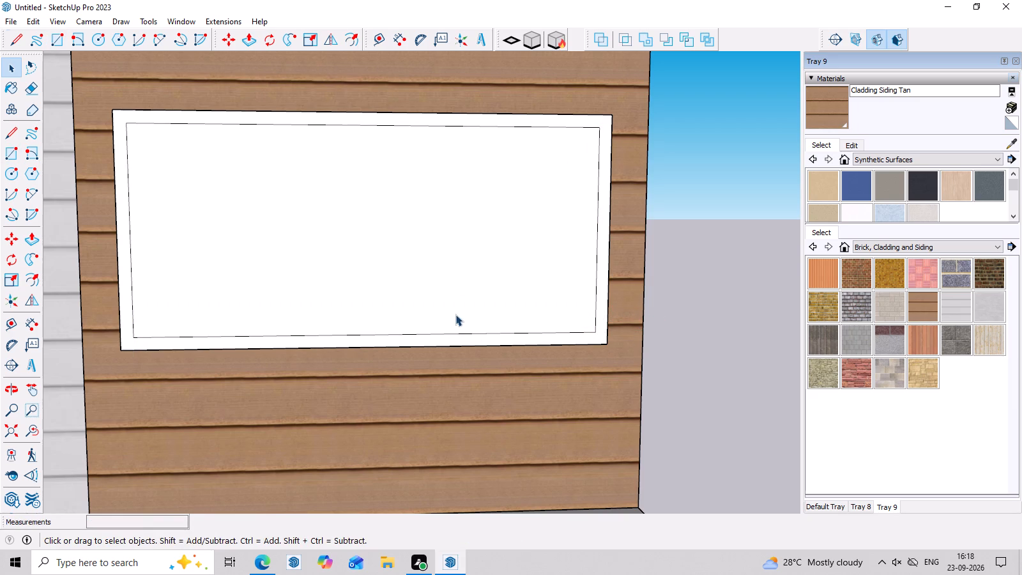
Draw a vertical line across the middle of the upper side-wing window's inner face to divide it into two panes.
key("l")
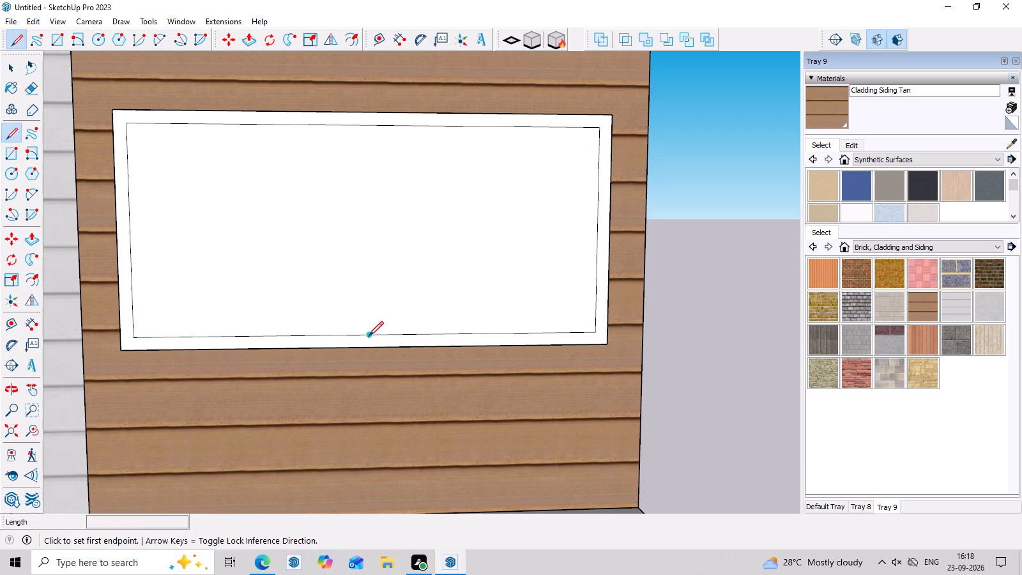
left_click(369, 336)
left_click(368, 128)
key("Escape")
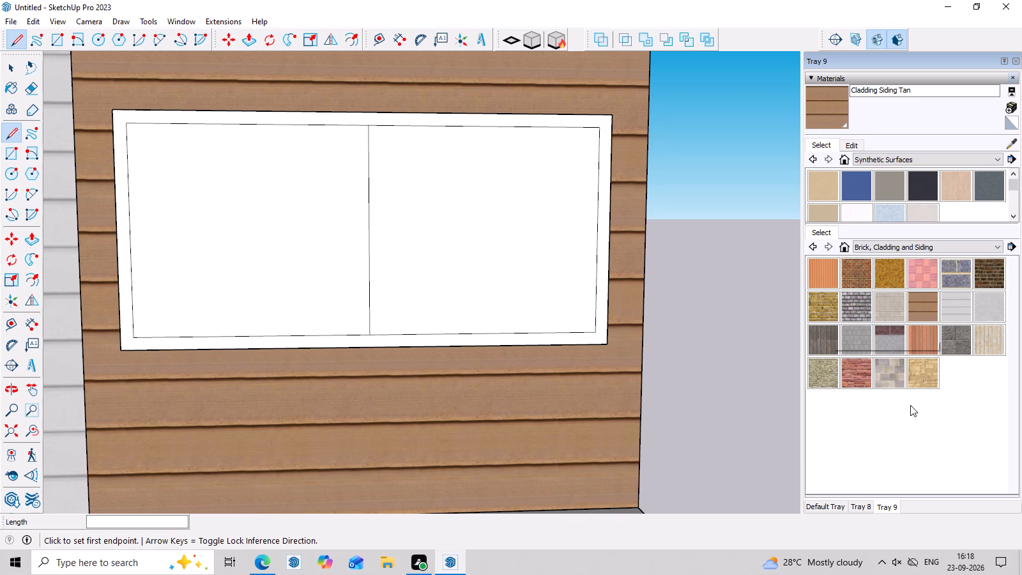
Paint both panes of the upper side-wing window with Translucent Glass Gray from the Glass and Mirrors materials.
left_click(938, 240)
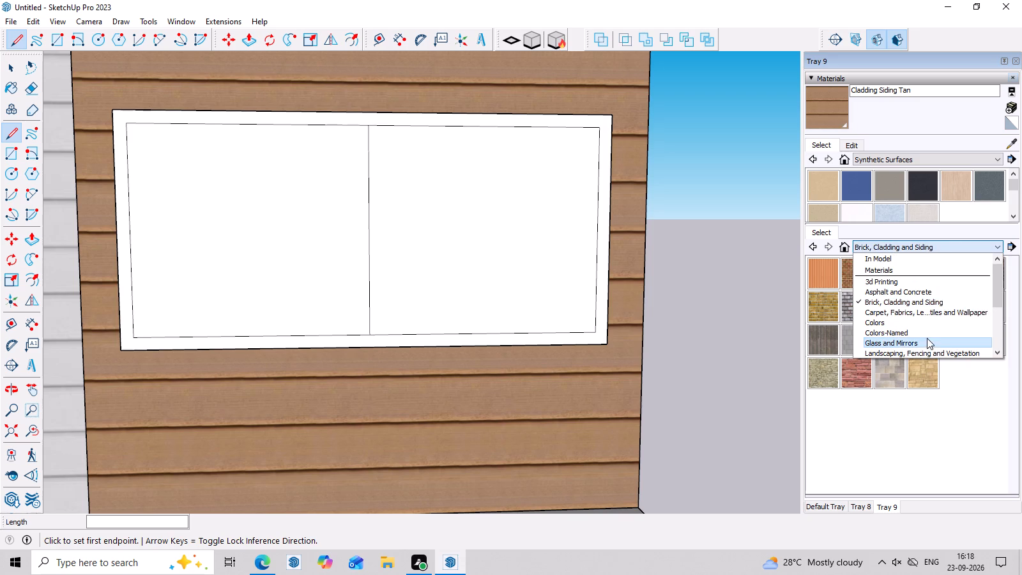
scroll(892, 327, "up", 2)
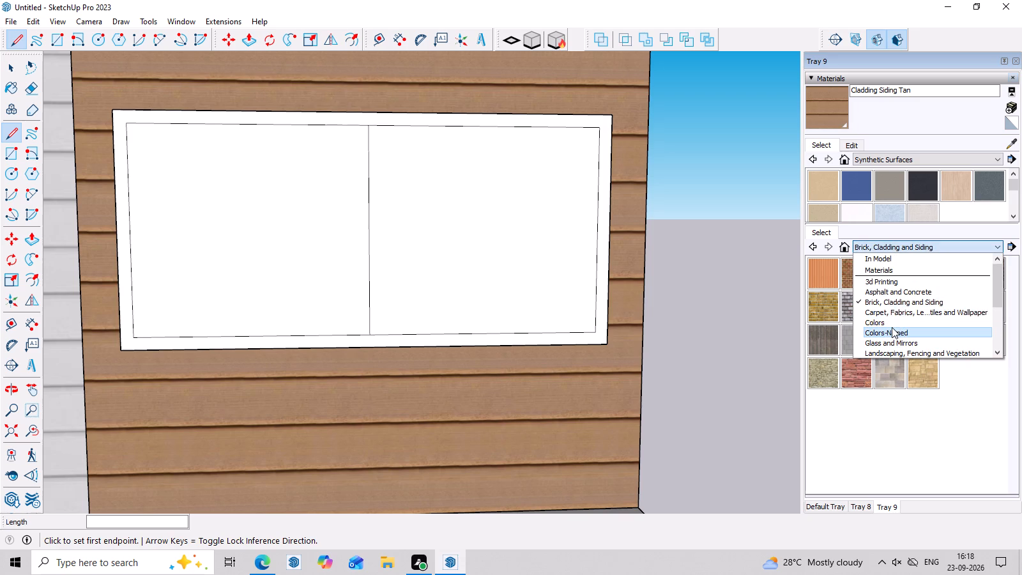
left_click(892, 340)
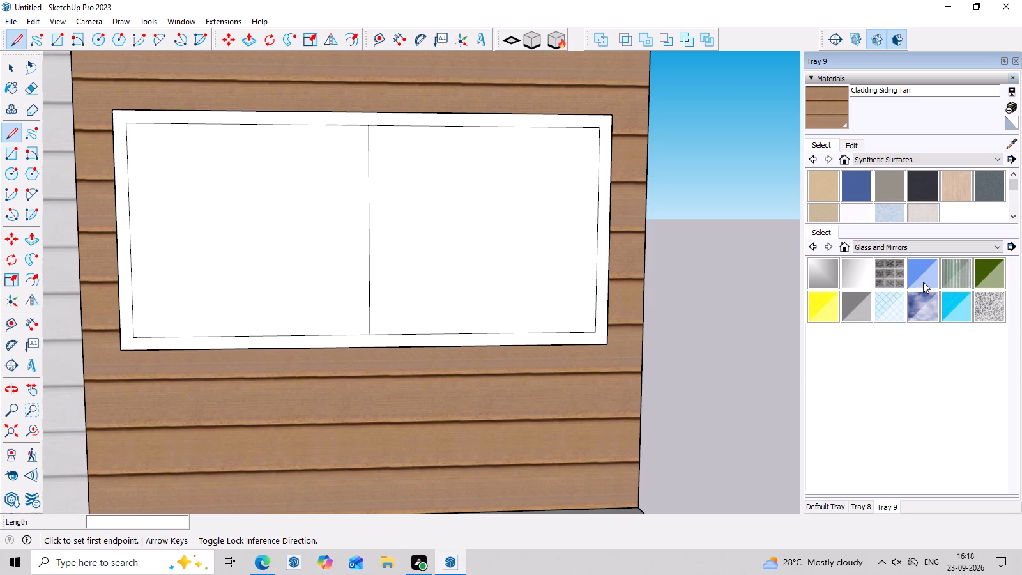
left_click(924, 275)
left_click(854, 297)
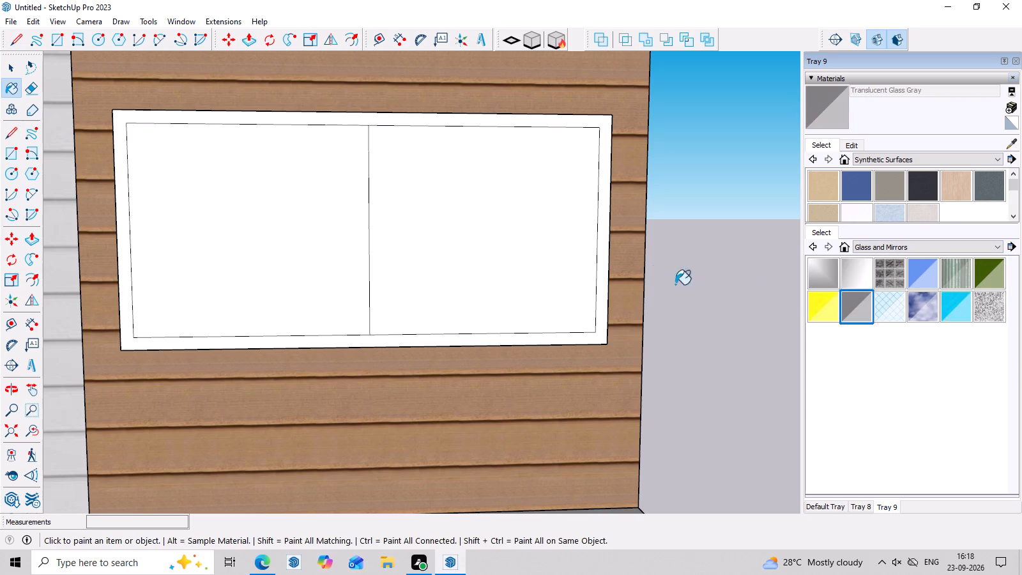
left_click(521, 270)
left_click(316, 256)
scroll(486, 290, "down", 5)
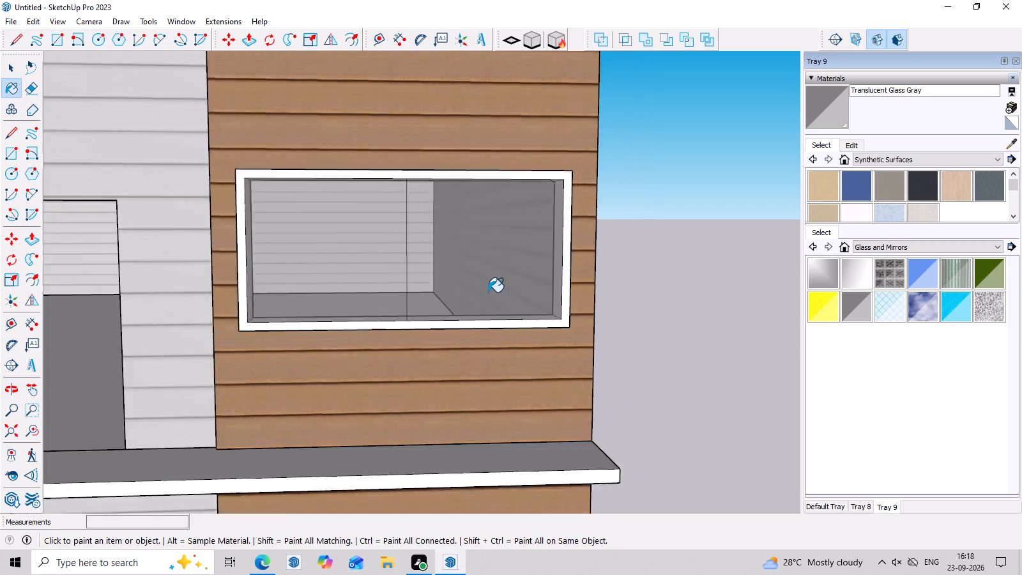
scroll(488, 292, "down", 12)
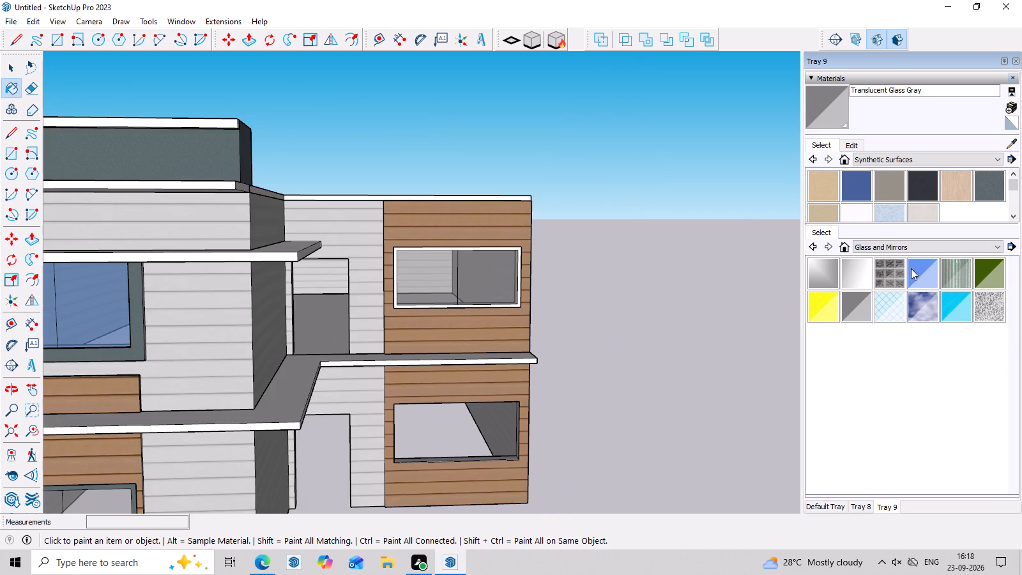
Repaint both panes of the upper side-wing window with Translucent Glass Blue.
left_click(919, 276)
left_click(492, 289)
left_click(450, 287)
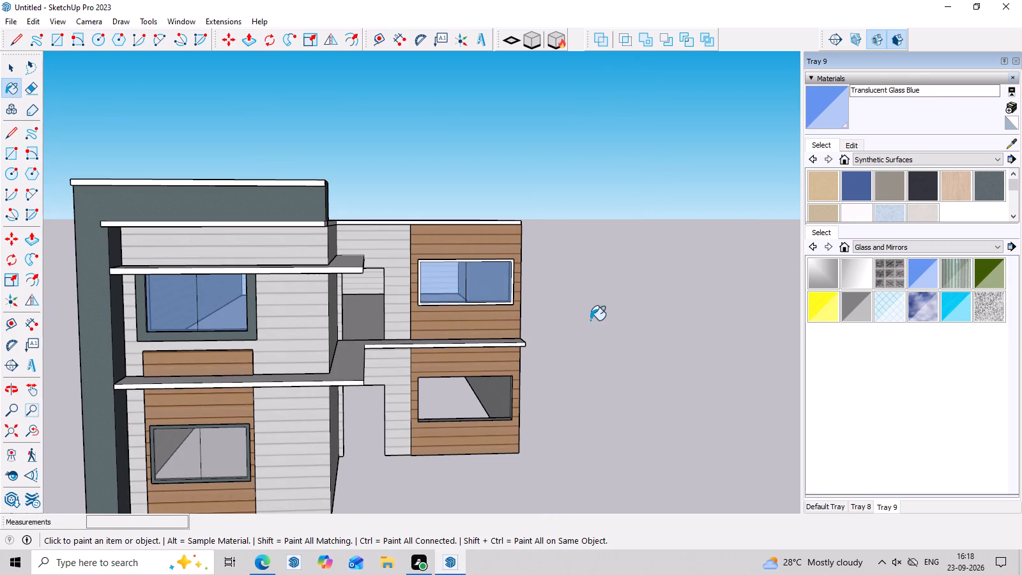
Paint the upper side-wing window's frame border with Formica Speckled Grey from the Synthetic Surfaces materials.
middle_click_drag(601, 322, 599, 263)
scroll(596, 261, "down", 7)
middle_click_drag(632, 316, 624, 371)
scroll(608, 286, "up", 6)
middle_click_drag(623, 302, 622, 255)
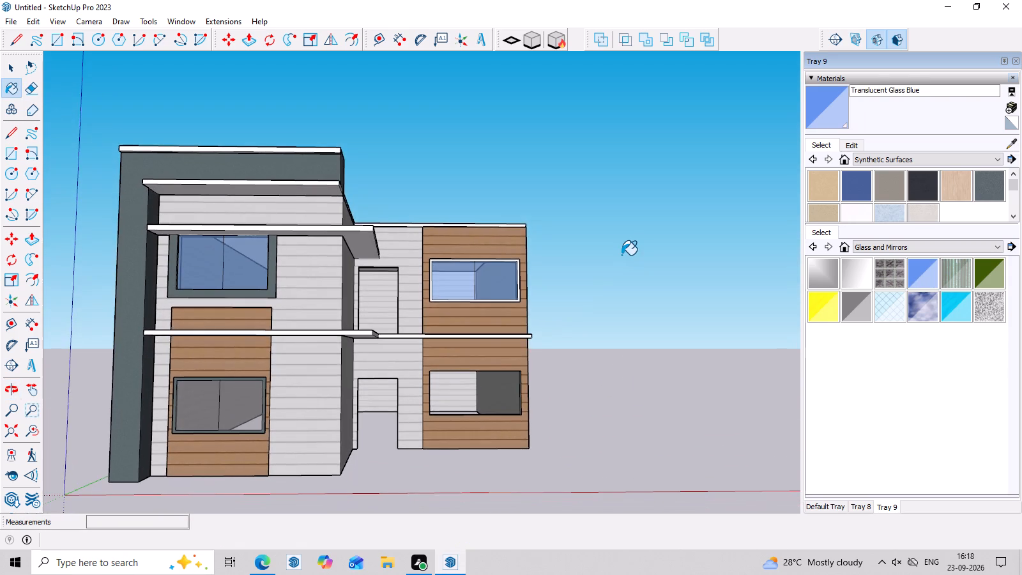
scroll(575, 277, "up", 4)
scroll(486, 281, "up", 7)
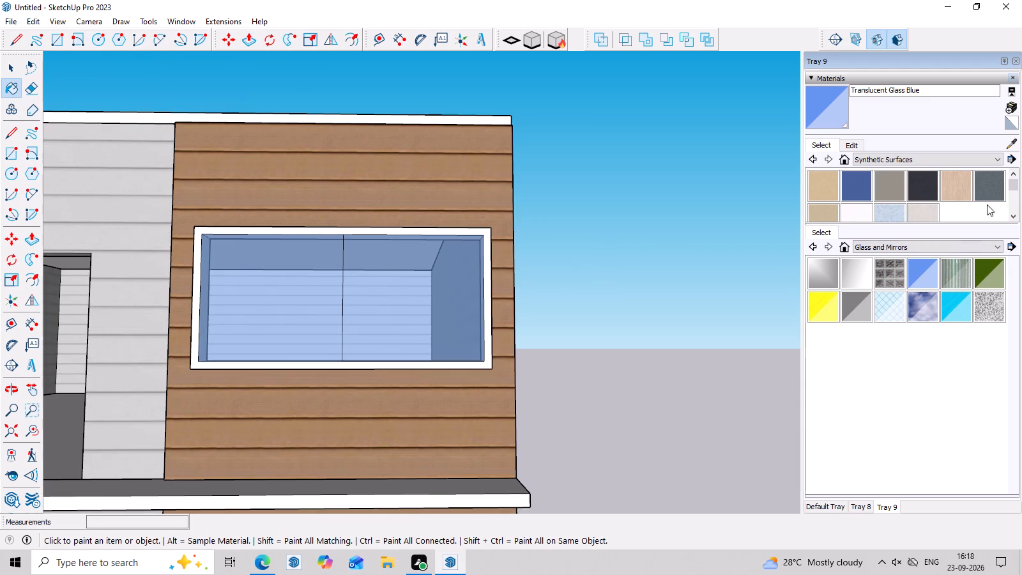
scroll(950, 185, "up", 2)
left_click(1000, 185)
scroll(435, 302, "up", 3)
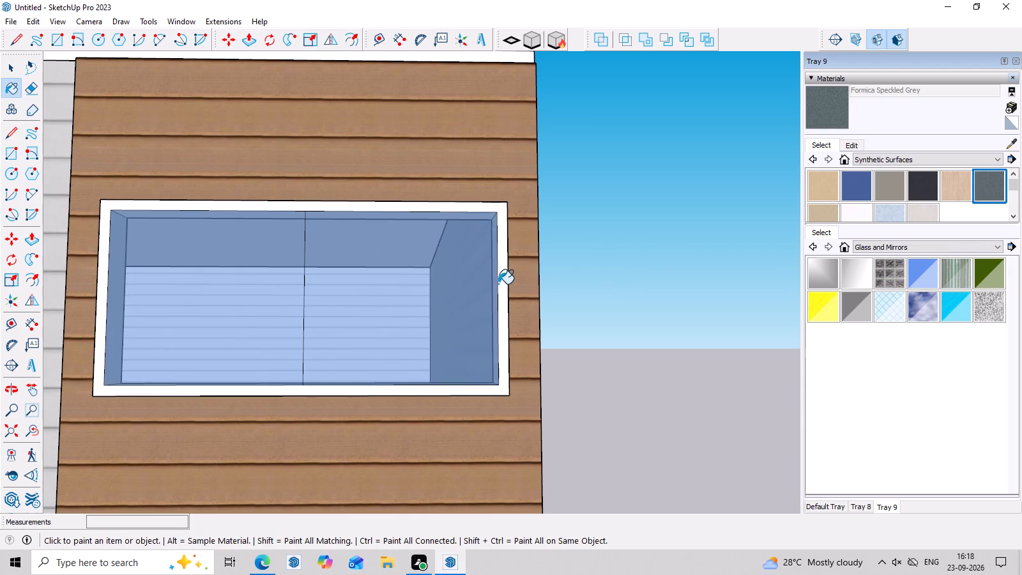
left_click(505, 282)
scroll(492, 311, "down", 12)
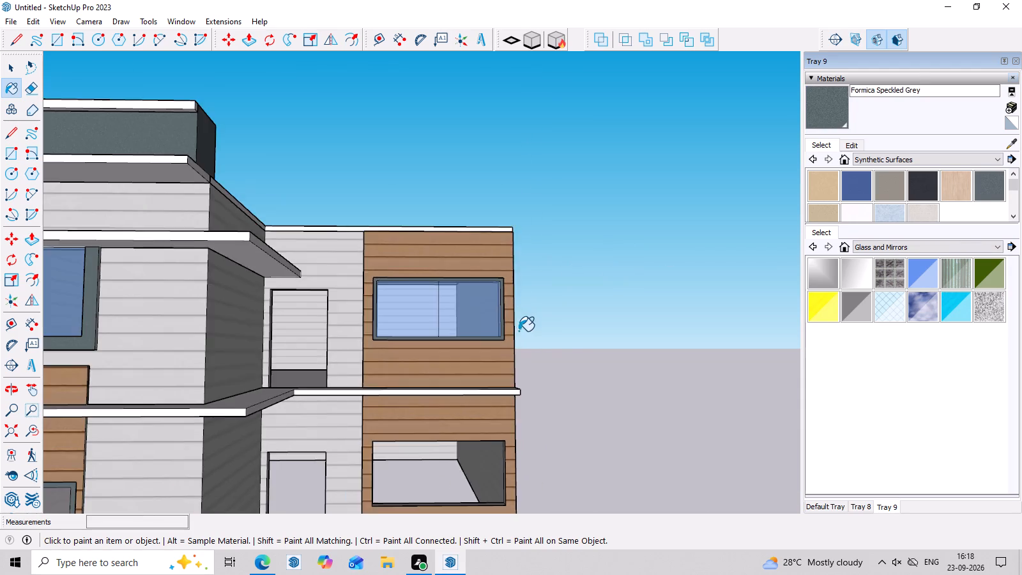
scroll(519, 331, "down", 3)
middle_click_drag(569, 378, 576, 413)
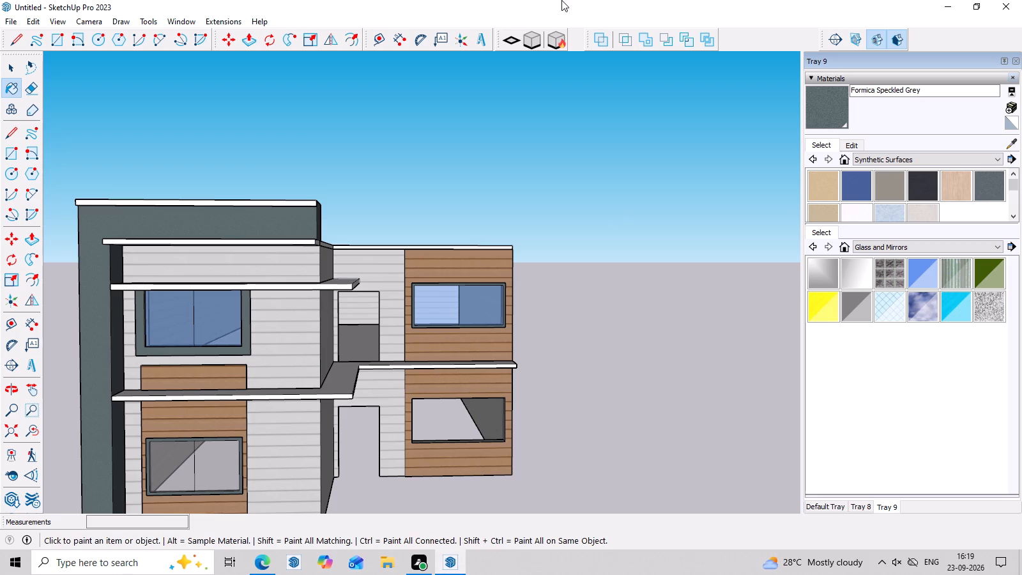
key("Escape")
key("space")
Select the underside of the main block's top ledge and examine the front ledges and windows from several angles.
middle_click_drag(643, 306, 665, 225)
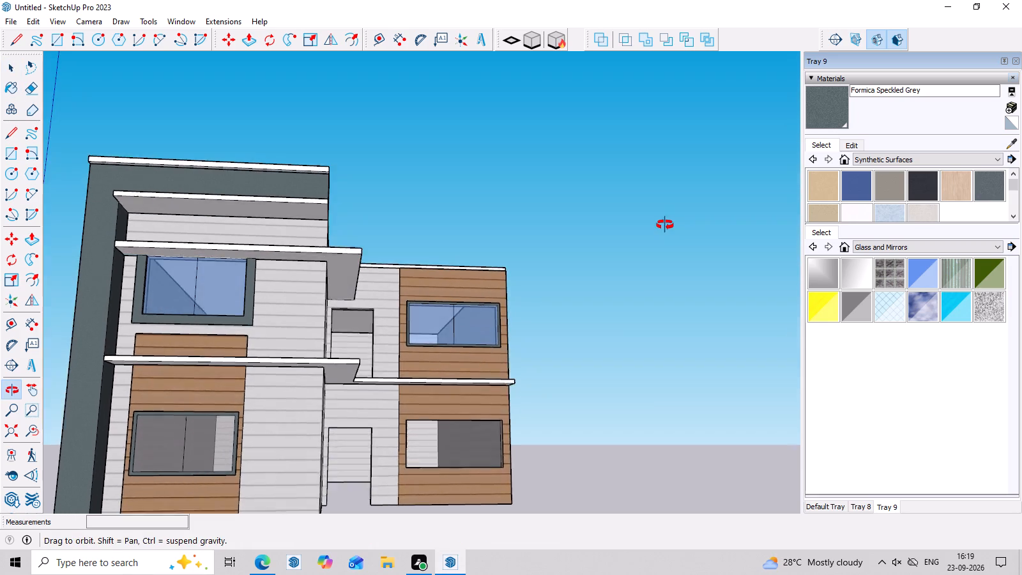
middle_click_drag(665, 225, 666, 224)
scroll(583, 269, "down", 8)
scroll(347, 290, "up", 10)
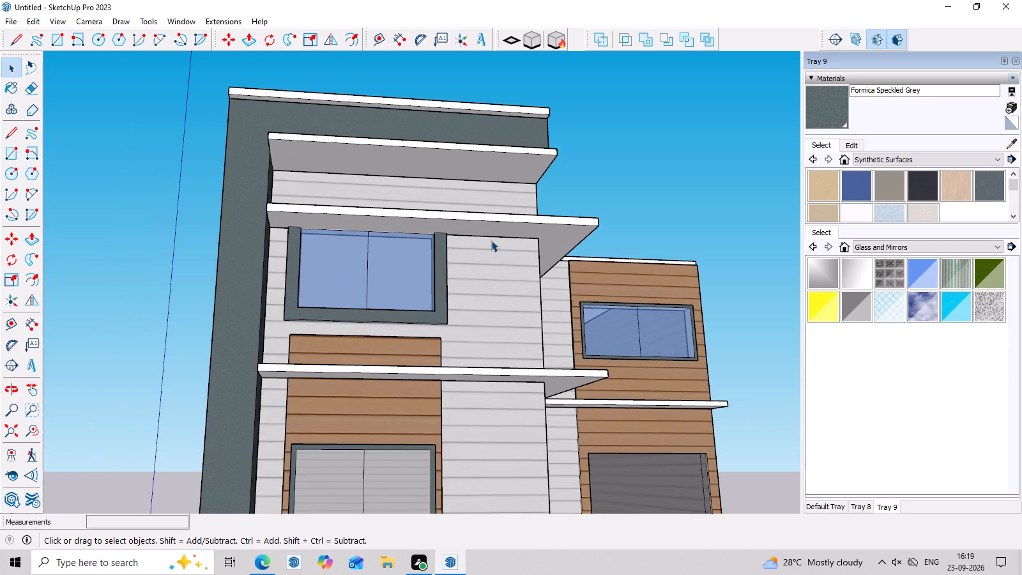
middle_click_drag(486, 218, 475, 256)
scroll(459, 215, "up", 6)
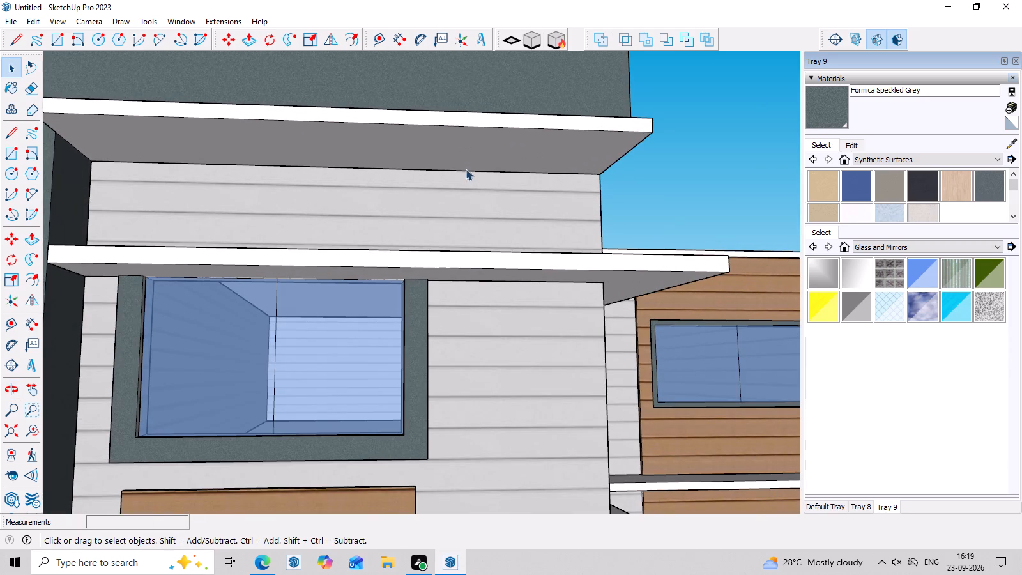
key("space")
left_click(489, 137)
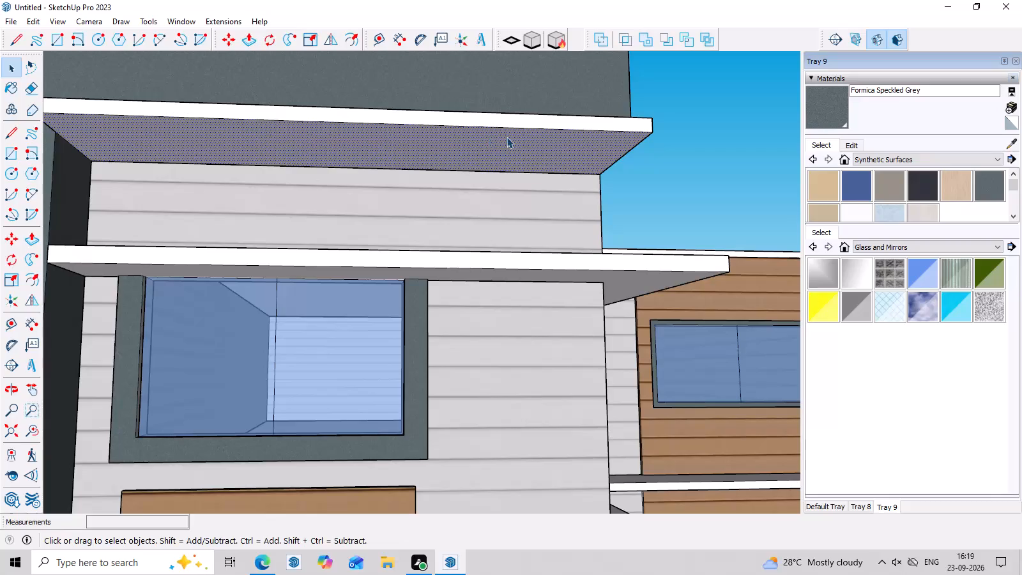
scroll(480, 144, "down", 6)
middle_click_drag(478, 145, 420, 155)
scroll(365, 152, "up", 4)
scroll(365, 152, "down", 3)
middle_click_drag(371, 162, 393, 101)
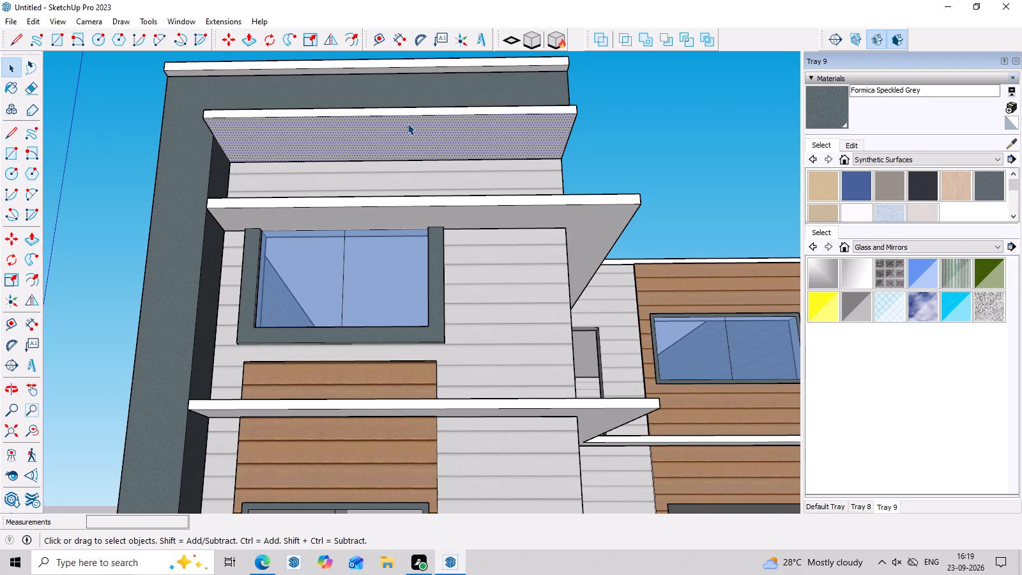
scroll(408, 123, "down", 4)
middle_click_drag(408, 123, 409, 171)
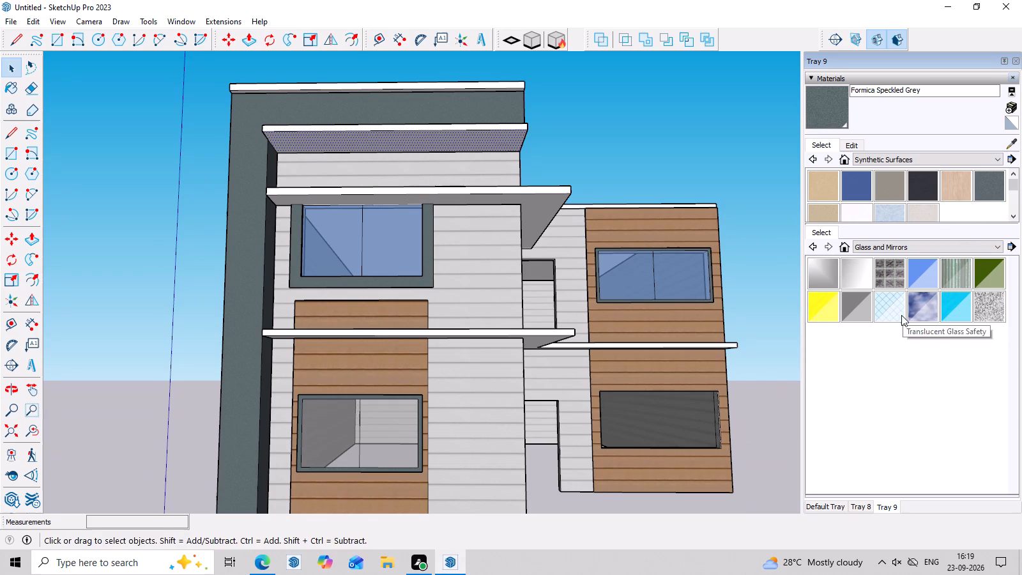
Repaint the panes of the upper side-wing window and the main block's upper window with Translucent Glass Gray.
left_click(860, 311)
left_click(692, 279)
left_click(631, 275)
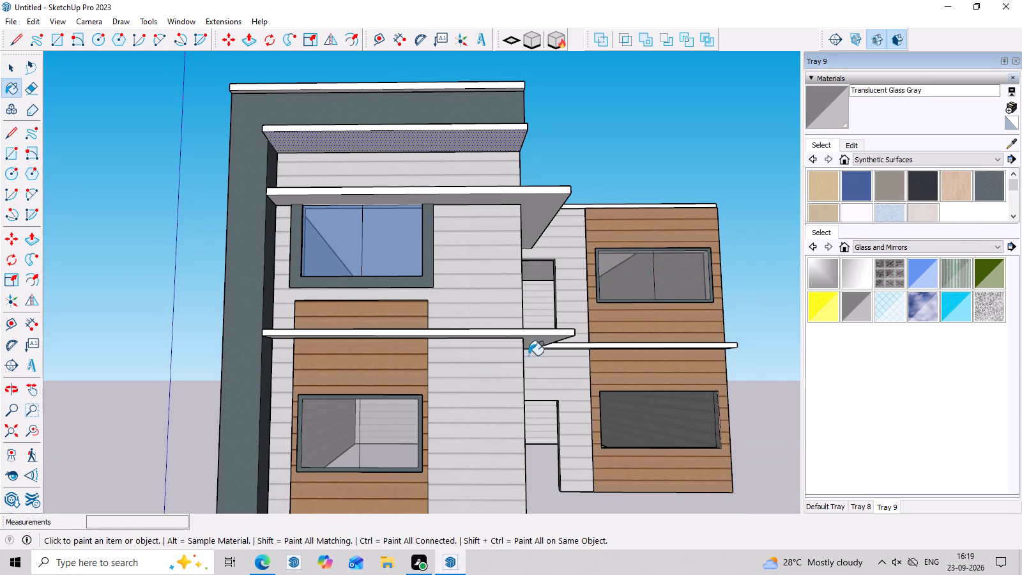
left_click(386, 245)
left_click(344, 236)
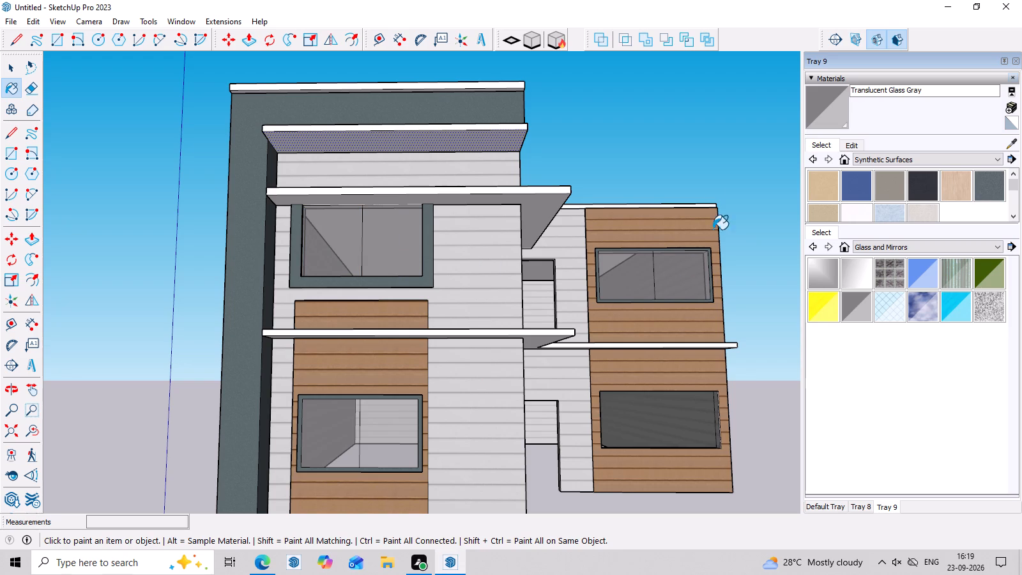
Examine the whole house front and the lower side-wing window opening from several angles.
middle_click_drag(660, 155, 653, 224)
scroll(653, 200, "down", 5)
scroll(738, 227, "up", 2)
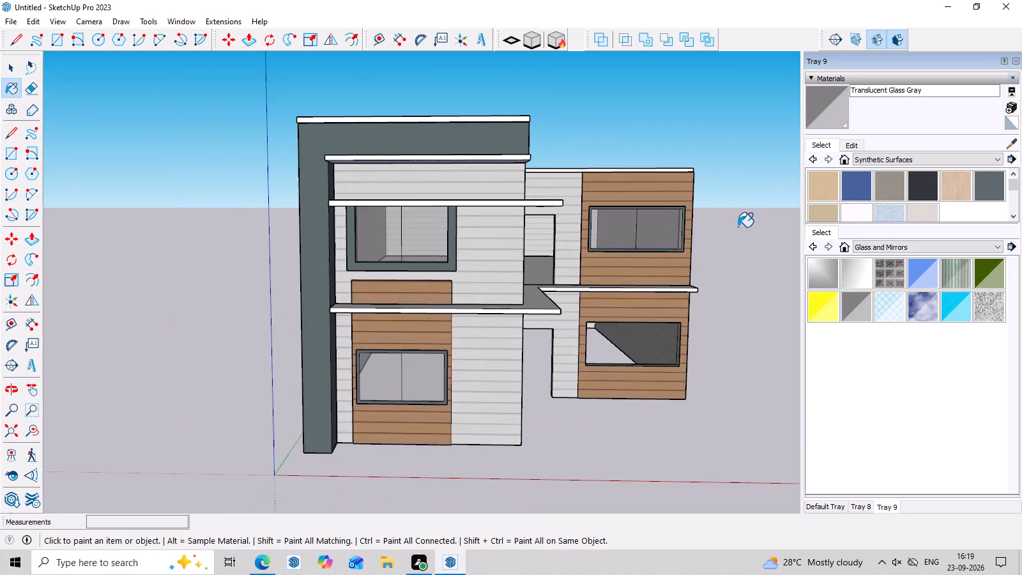
scroll(738, 227, "up", 3)
middle_click_drag(737, 226, 764, 220)
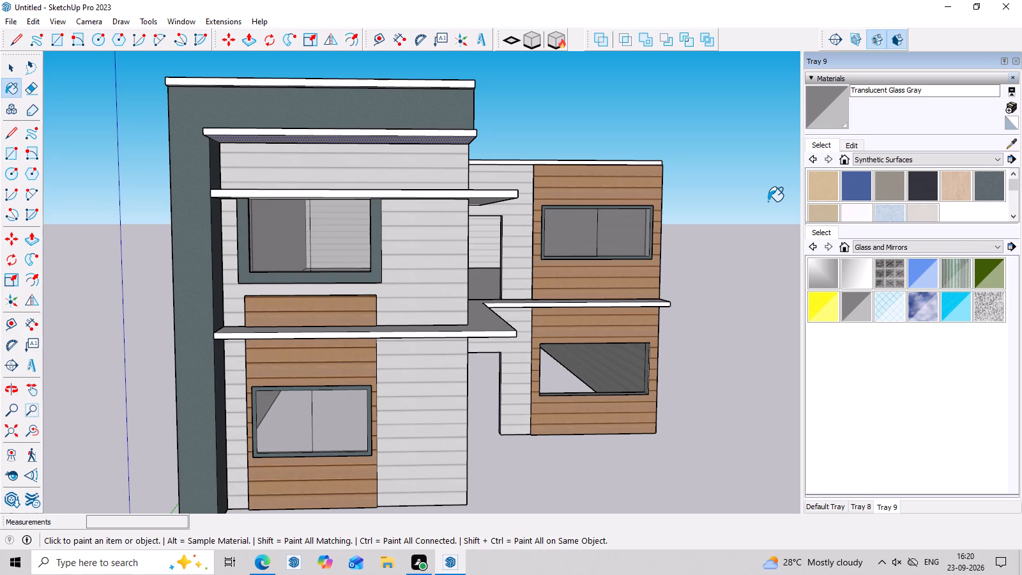
middle_click_drag(768, 201, 736, 116)
scroll(710, 146, "down", 8)
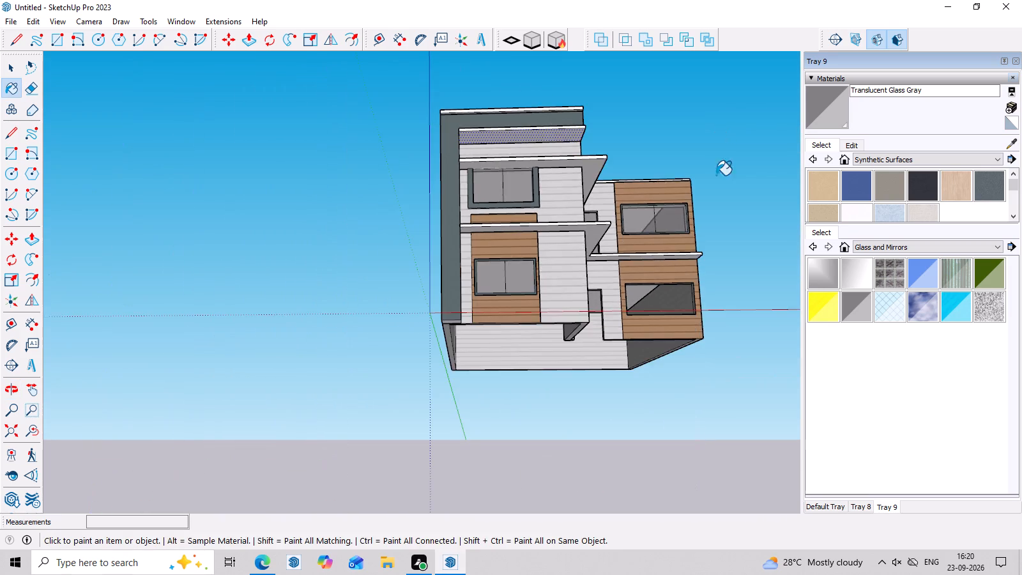
middle_click_drag(731, 227, 736, 280)
scroll(738, 279, "up", 11)
middle_click_drag(738, 279, 738, 296)
scroll(738, 296, "up", 4)
key("Escape")
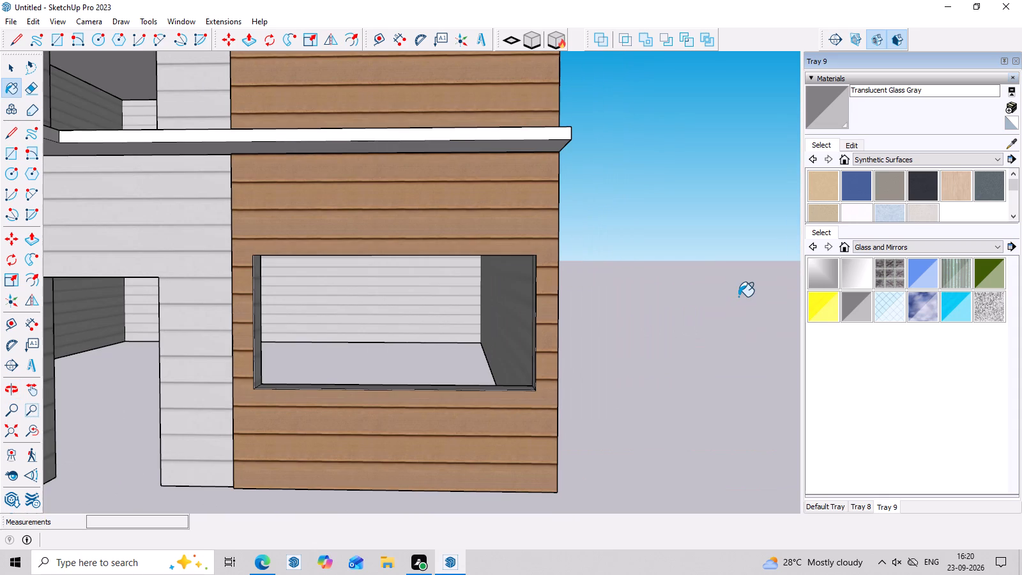
middle_click_drag(738, 296, 744, 251)
scroll(599, 234, "up", 2)
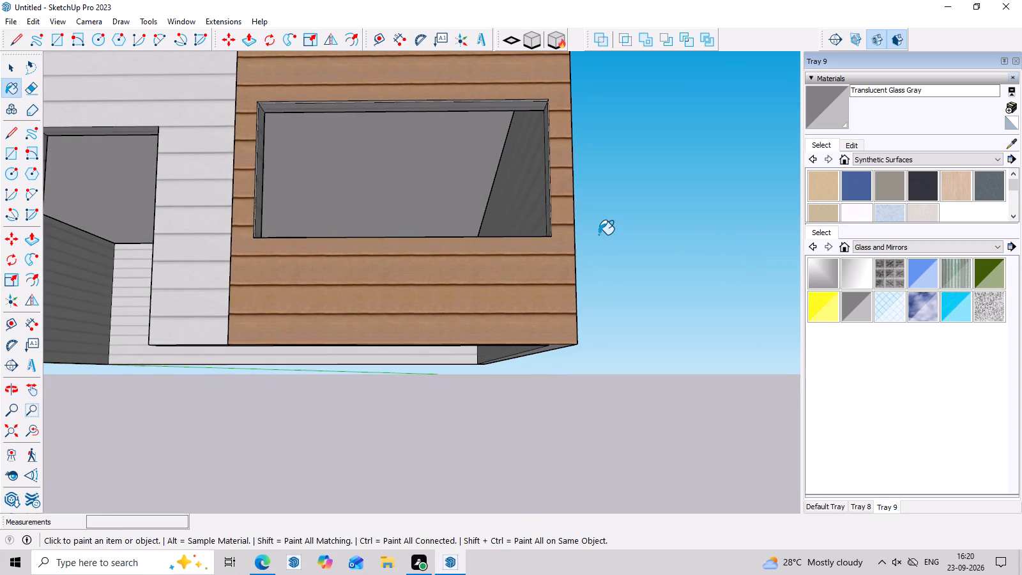
middle_click_drag(609, 250, 616, 275)
scroll(616, 275, "up", 2)
middle_click_drag(616, 275, 618, 296)
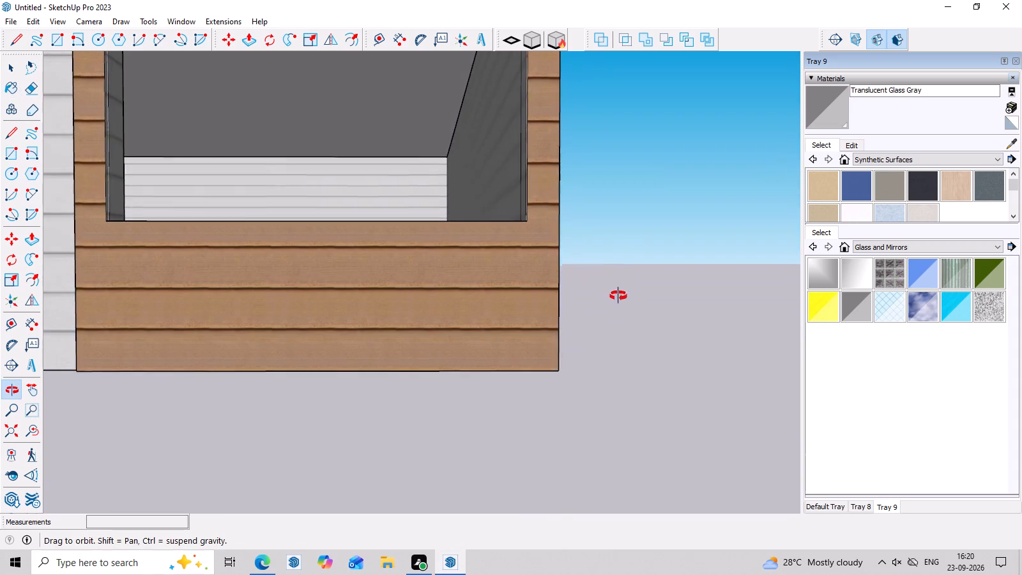
middle_click_drag(618, 296, 618, 307)
scroll(618, 309, "down", 6)
scroll(595, 185, "up", 5)
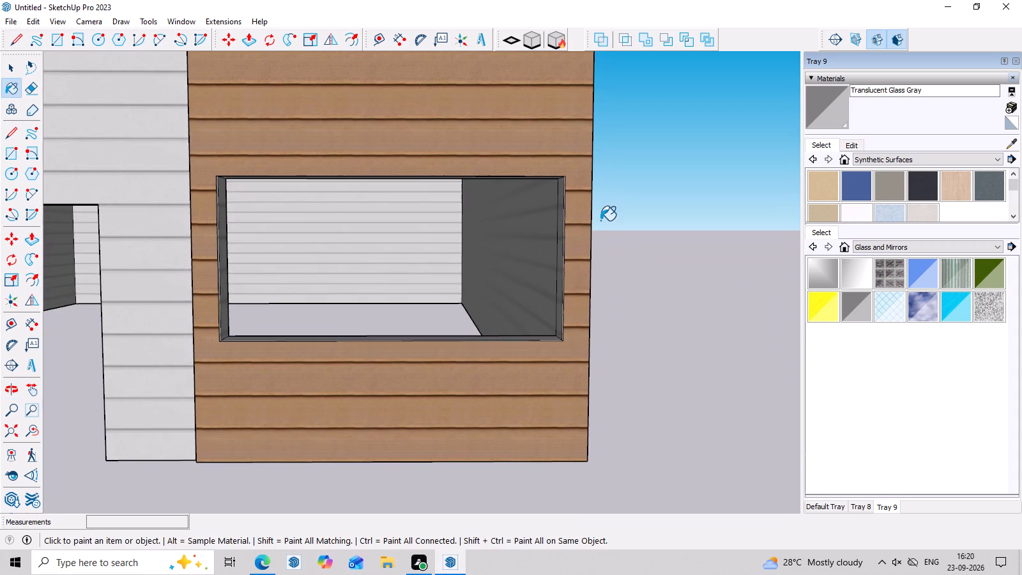
middle_click_drag(600, 220, 600, 205)
scroll(618, 180, "up", 2)
scroll(618, 179, "down", 2)
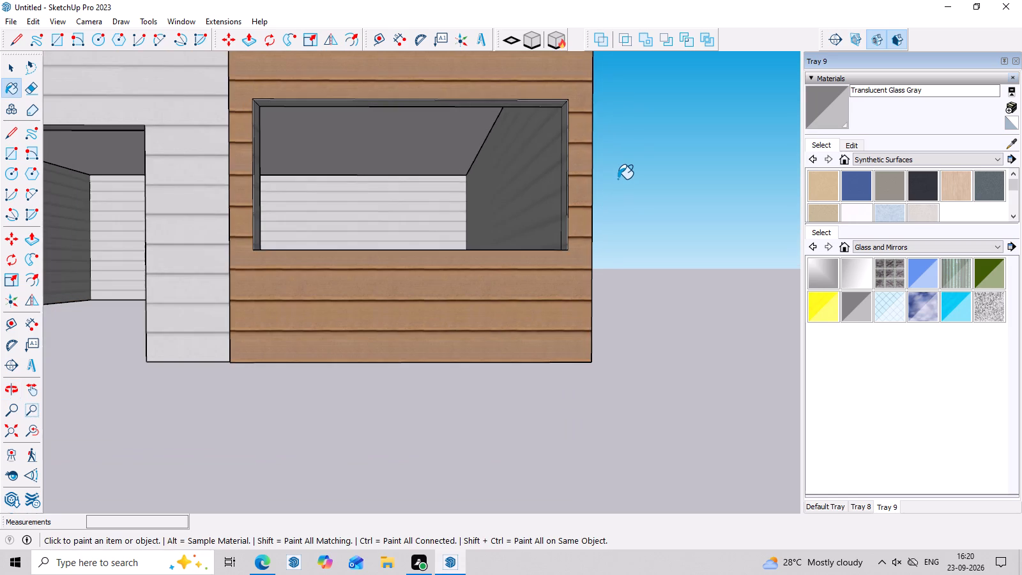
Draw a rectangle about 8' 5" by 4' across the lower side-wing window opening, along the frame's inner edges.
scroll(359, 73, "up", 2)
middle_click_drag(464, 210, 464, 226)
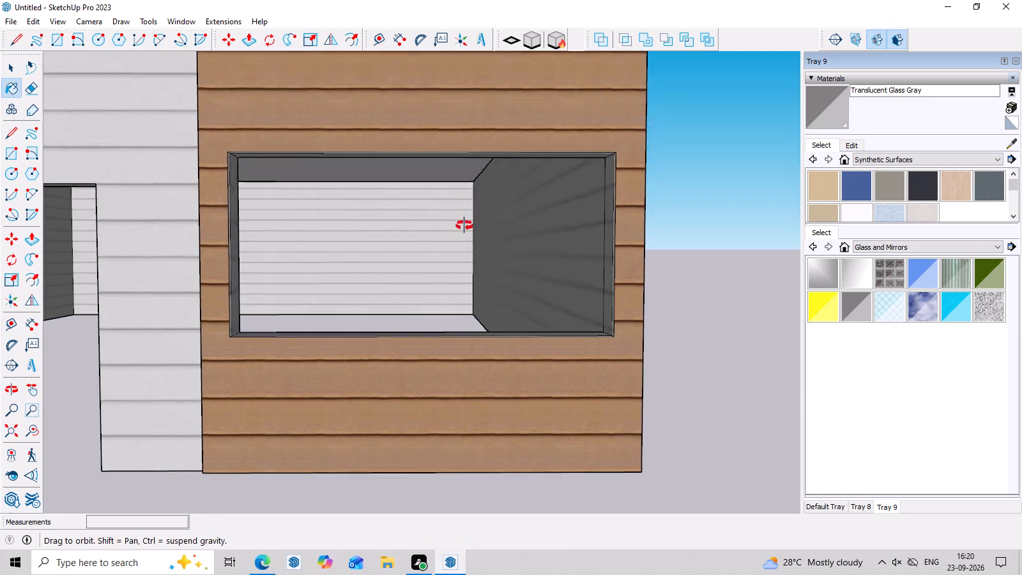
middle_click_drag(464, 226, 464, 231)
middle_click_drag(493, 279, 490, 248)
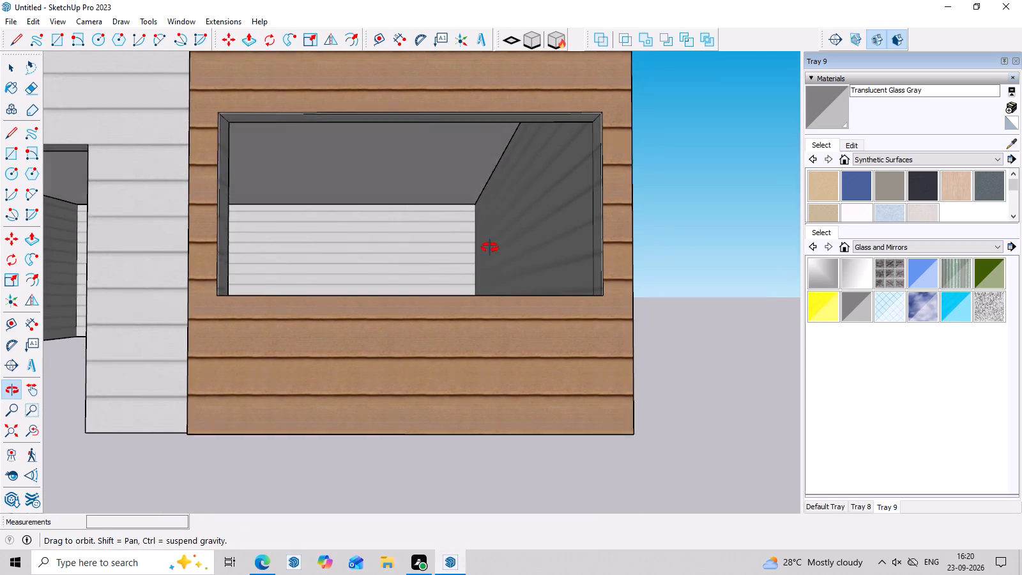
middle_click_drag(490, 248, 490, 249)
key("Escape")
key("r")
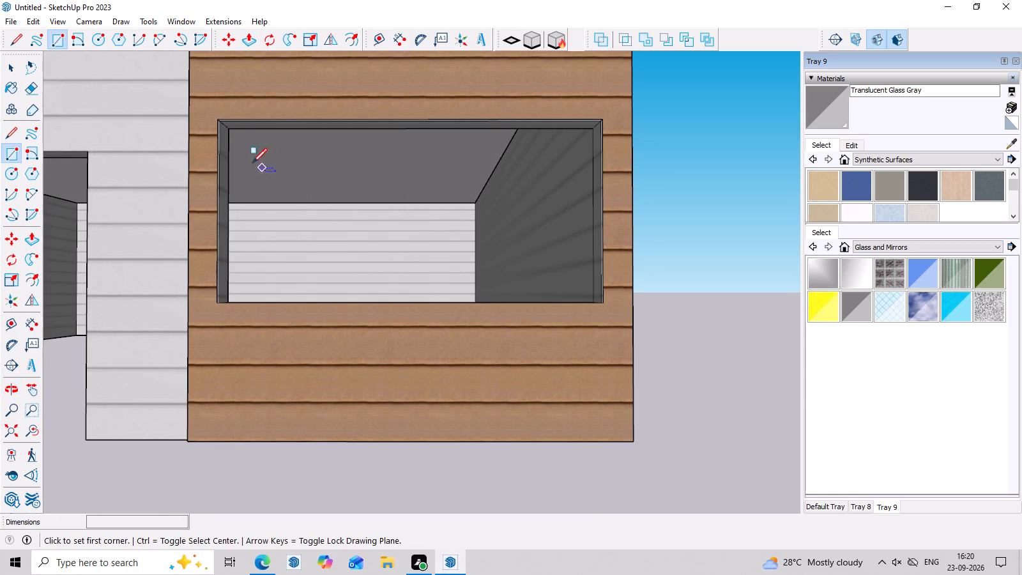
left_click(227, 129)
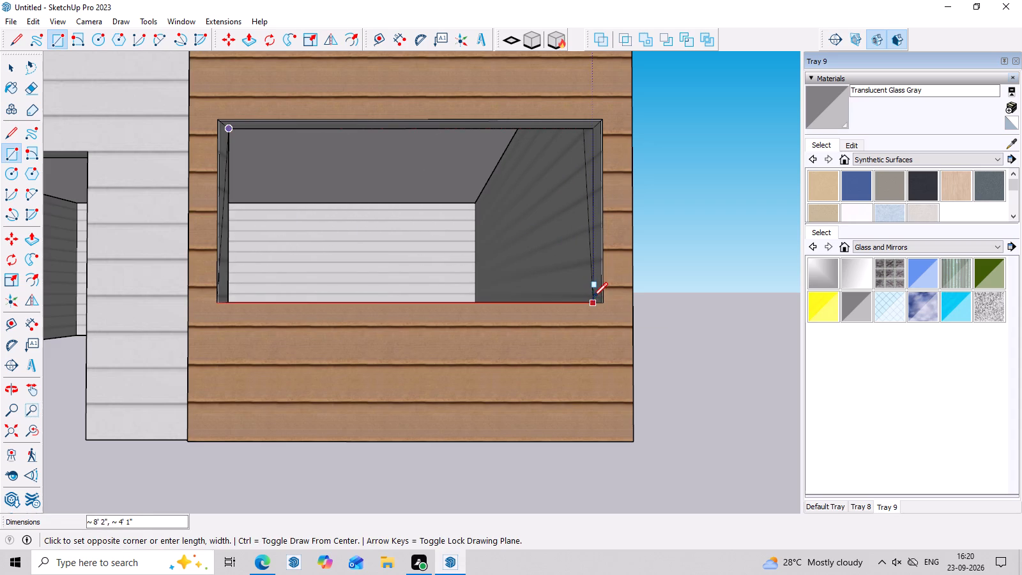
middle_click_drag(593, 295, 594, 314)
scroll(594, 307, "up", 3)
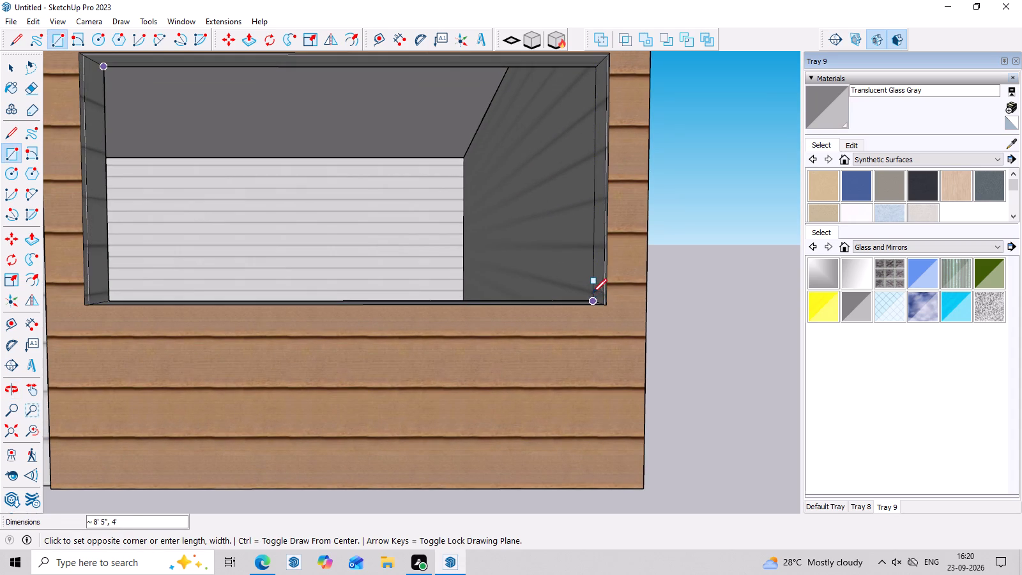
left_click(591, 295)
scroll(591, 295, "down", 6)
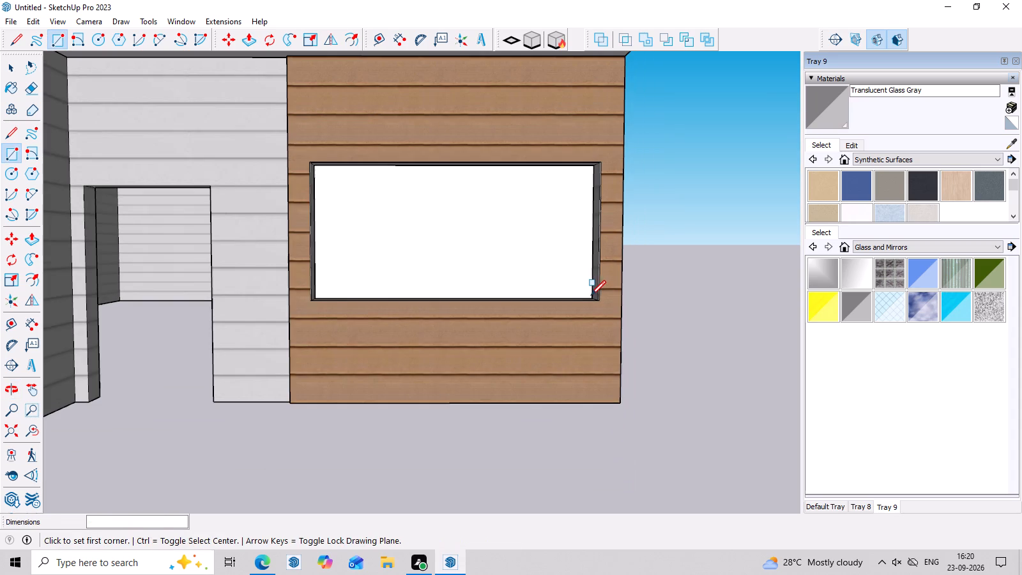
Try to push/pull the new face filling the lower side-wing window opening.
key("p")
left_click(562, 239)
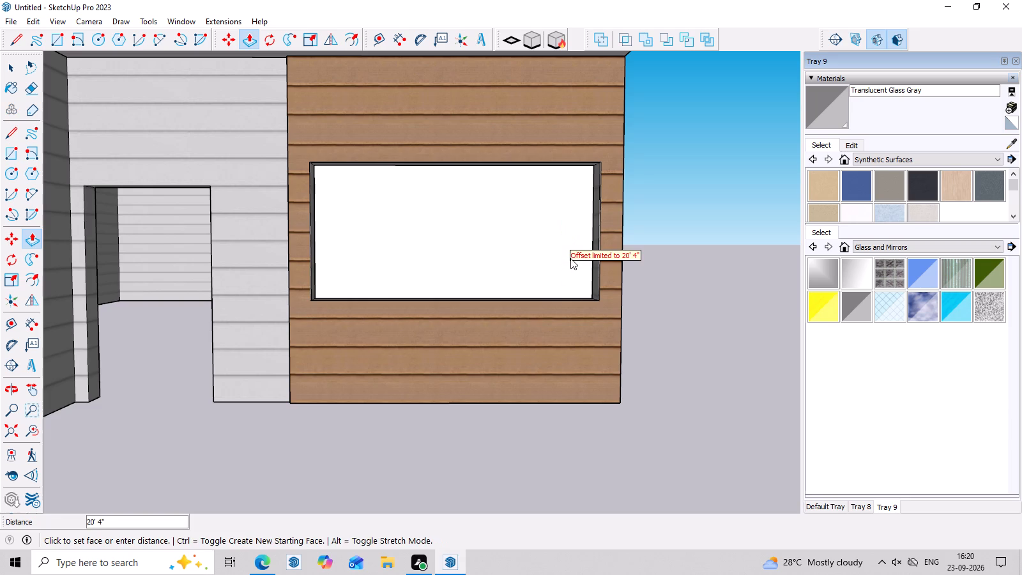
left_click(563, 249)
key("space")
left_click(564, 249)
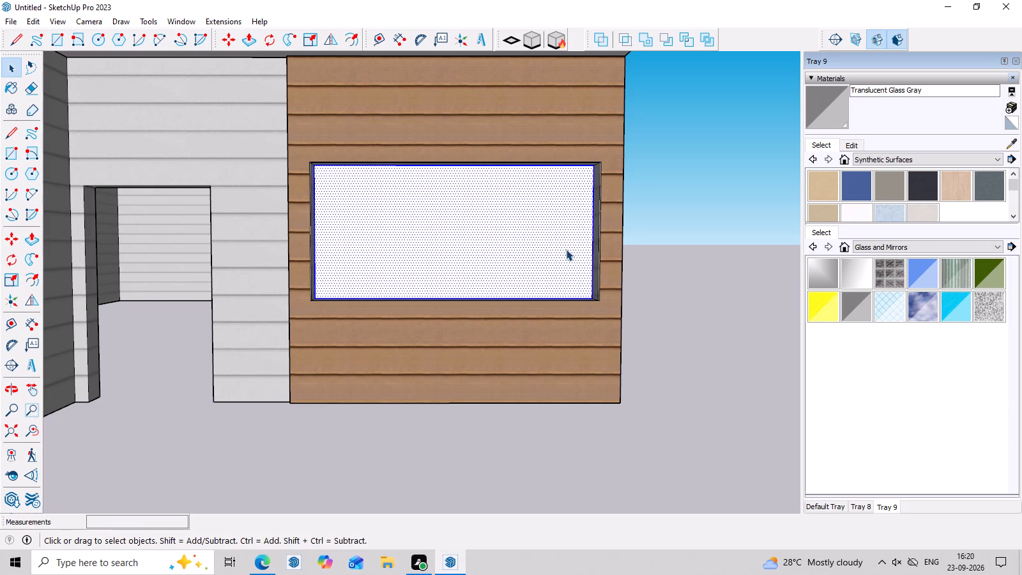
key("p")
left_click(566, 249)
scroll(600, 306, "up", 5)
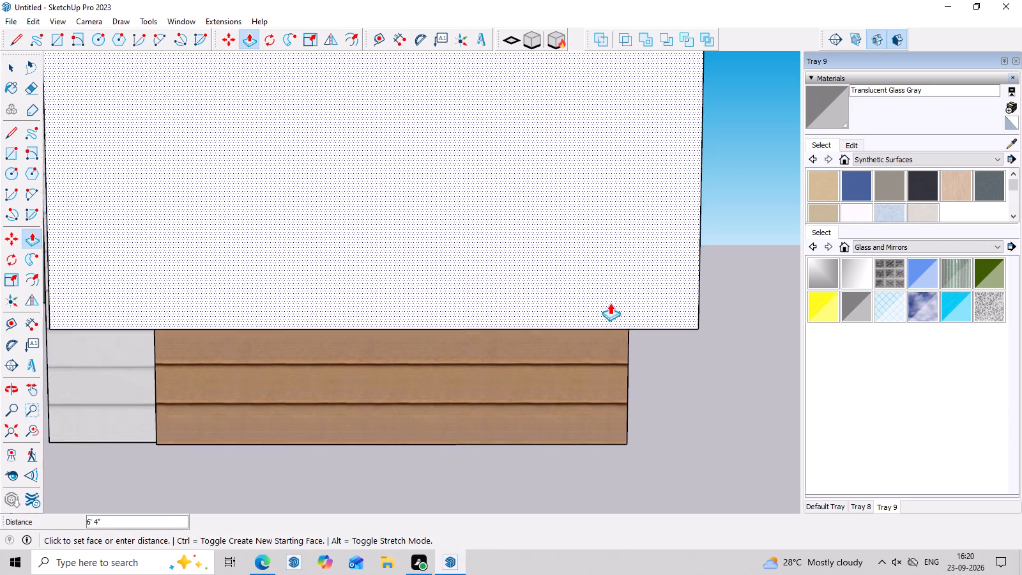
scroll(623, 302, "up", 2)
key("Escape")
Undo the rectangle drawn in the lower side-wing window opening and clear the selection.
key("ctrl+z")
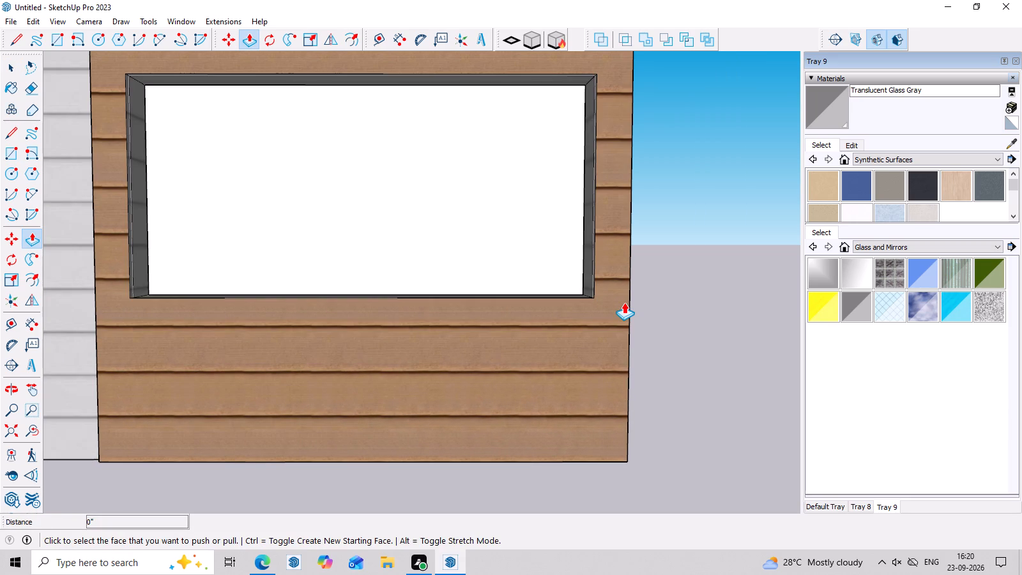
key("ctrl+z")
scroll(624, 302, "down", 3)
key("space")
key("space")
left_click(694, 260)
Examine the main block's front ledges from below, selecting the underside of the top ledge.
scroll(660, 260, "down", 4)
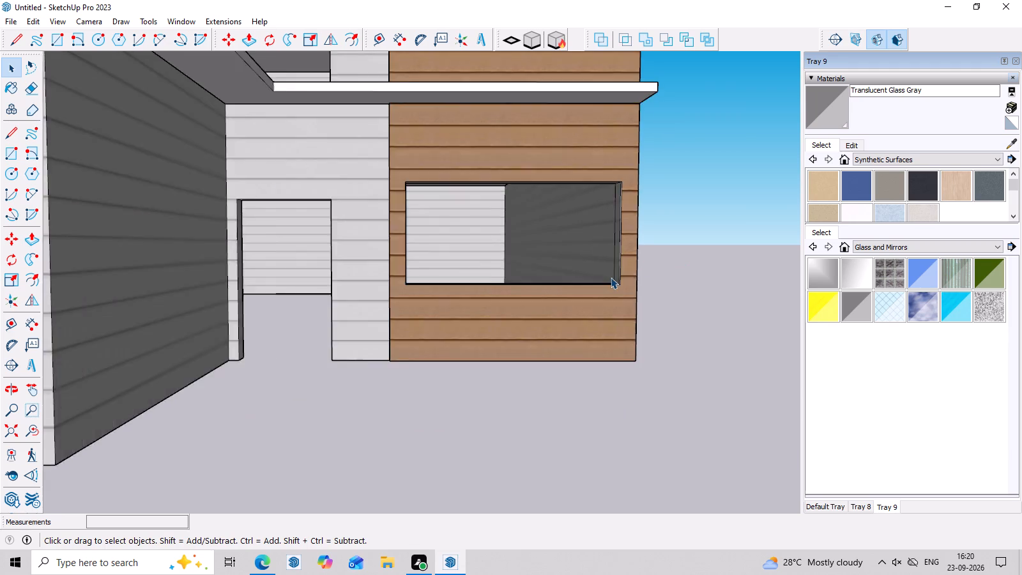
scroll(611, 277, "down", 13)
scroll(451, 135, "up", 8)
middle_click_drag(491, 148, 493, 134)
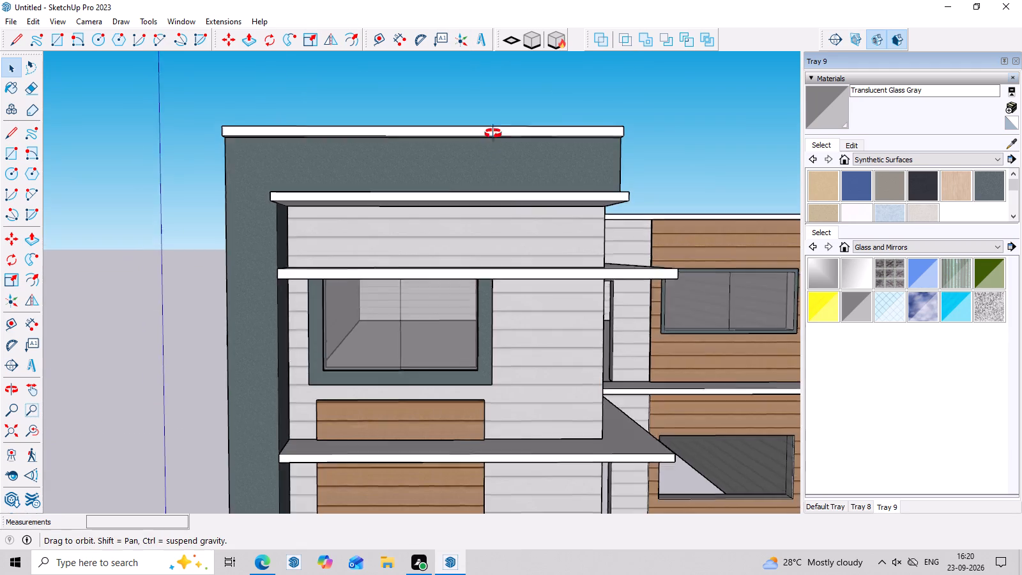
middle_click_drag(493, 134, 482, 0)
left_click(473, 142)
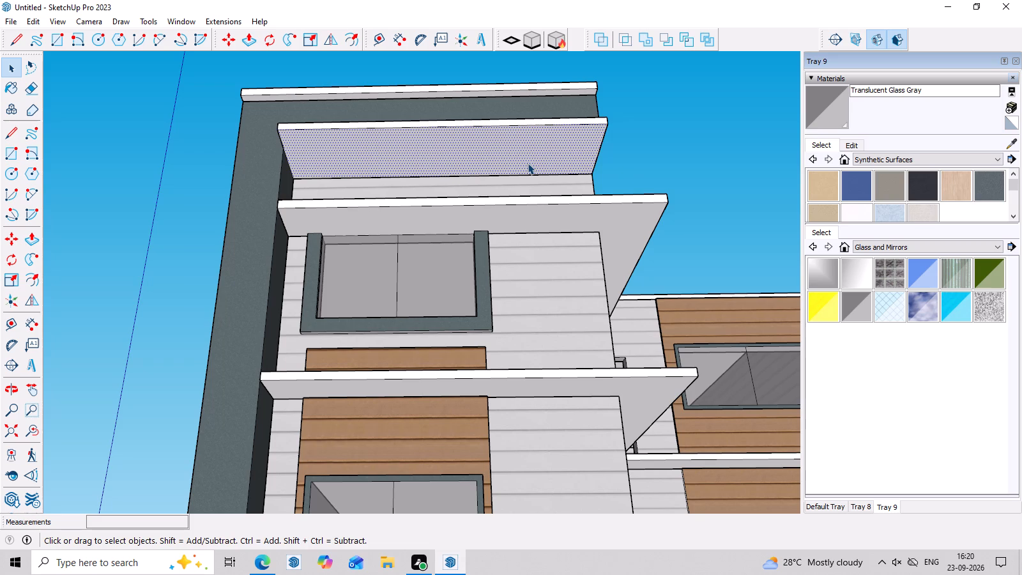
left_click(710, 153)
middle_click_drag(707, 166, 655, 184)
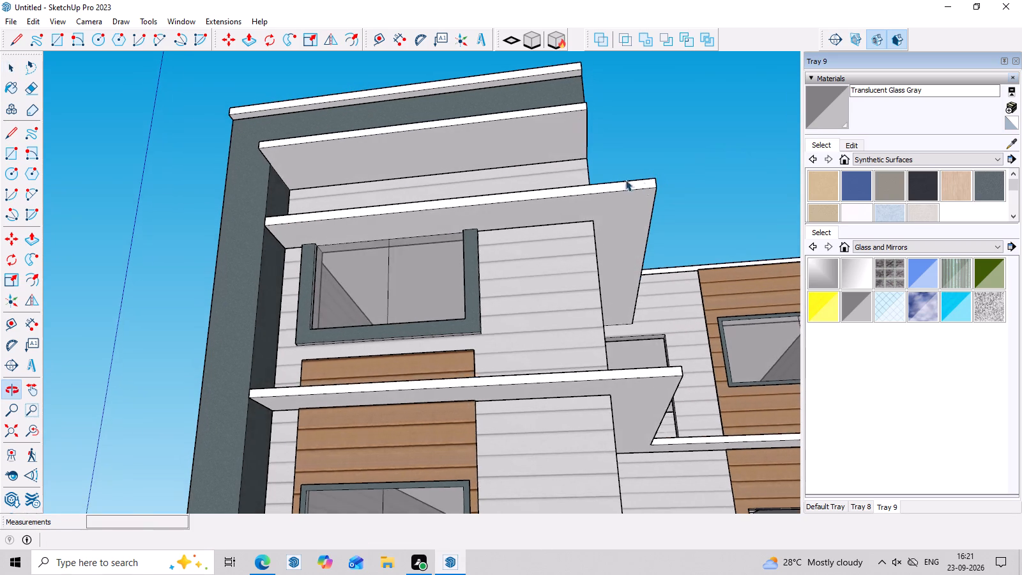
Divide the lower front edge of the main block's top ledge into 4 segments.
scroll(574, 164, "up", 3)
scroll(441, 113, "up", 5)
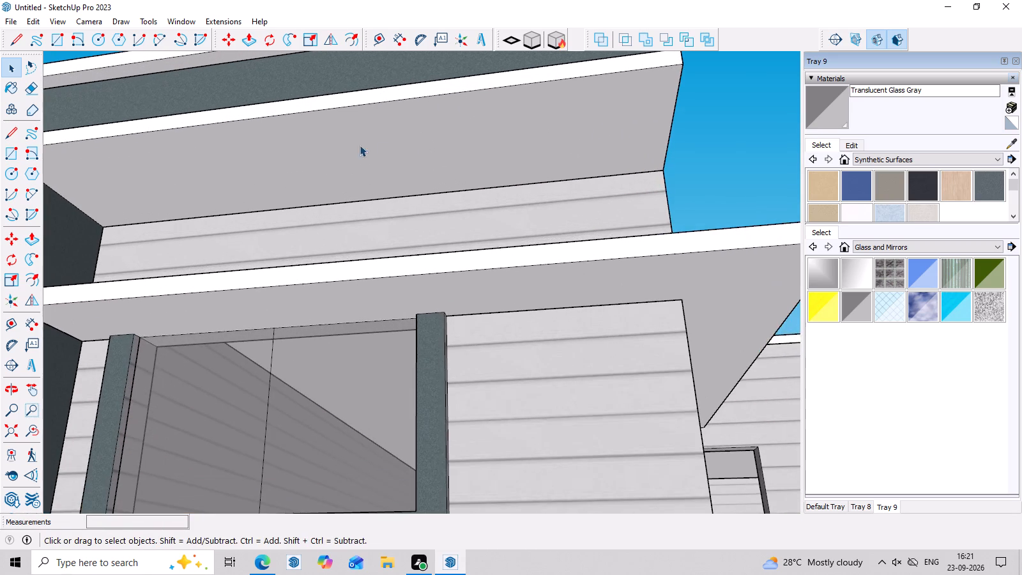
scroll(342, 132, "up", 1)
middle_click_drag(350, 136, 397, 145)
scroll(390, 134, "up", 3)
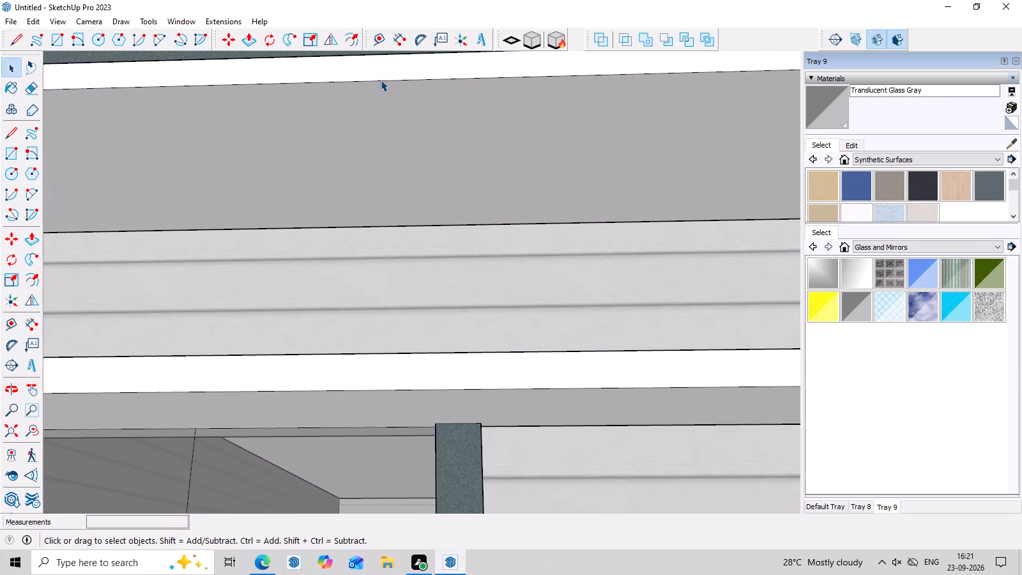
left_click(381, 77)
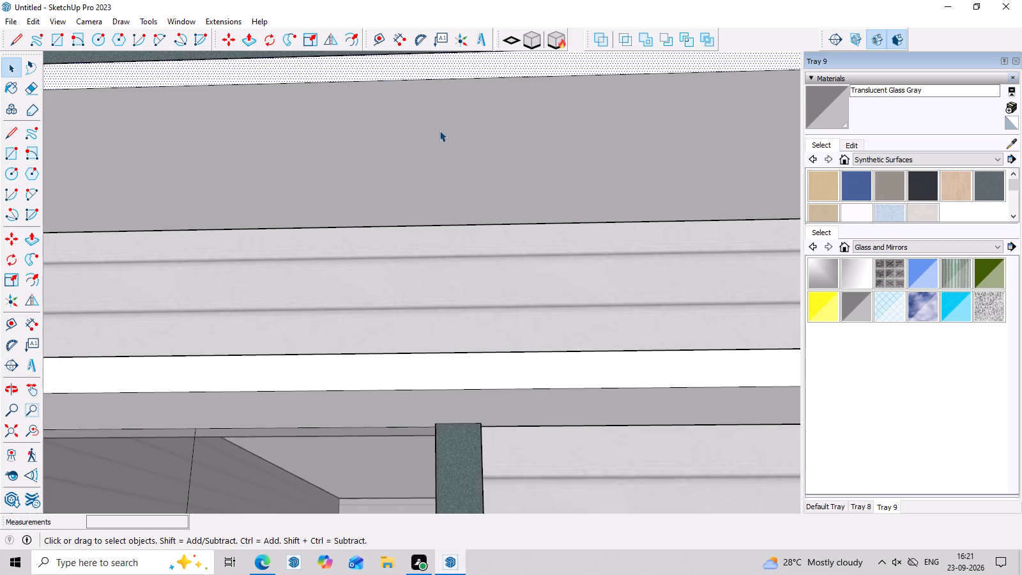
scroll(438, 131, "down", 5)
left_click(754, 174)
scroll(663, 112, "up", 2)
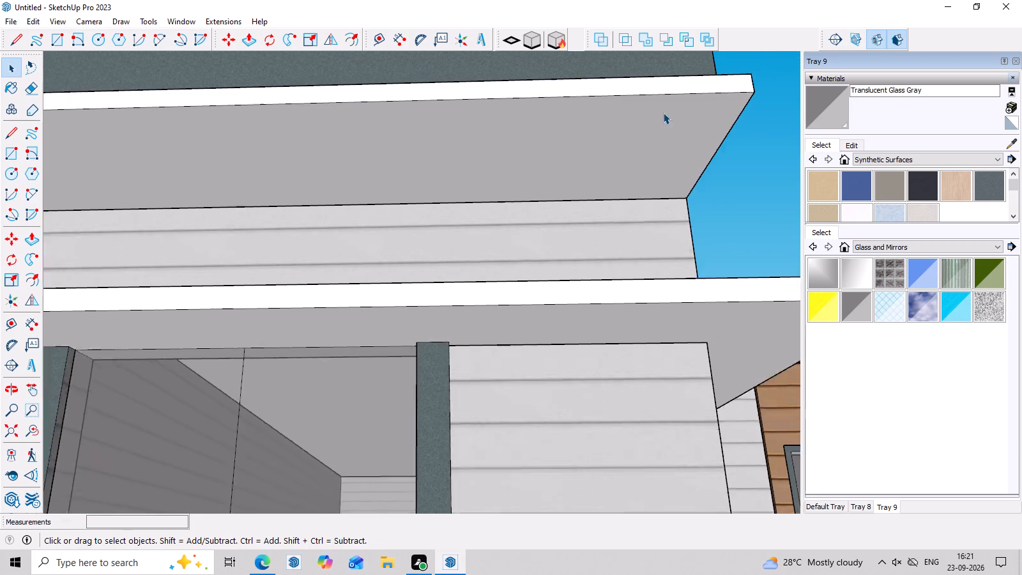
scroll(663, 112, "up", 7)
scroll(687, 63, "up", 3)
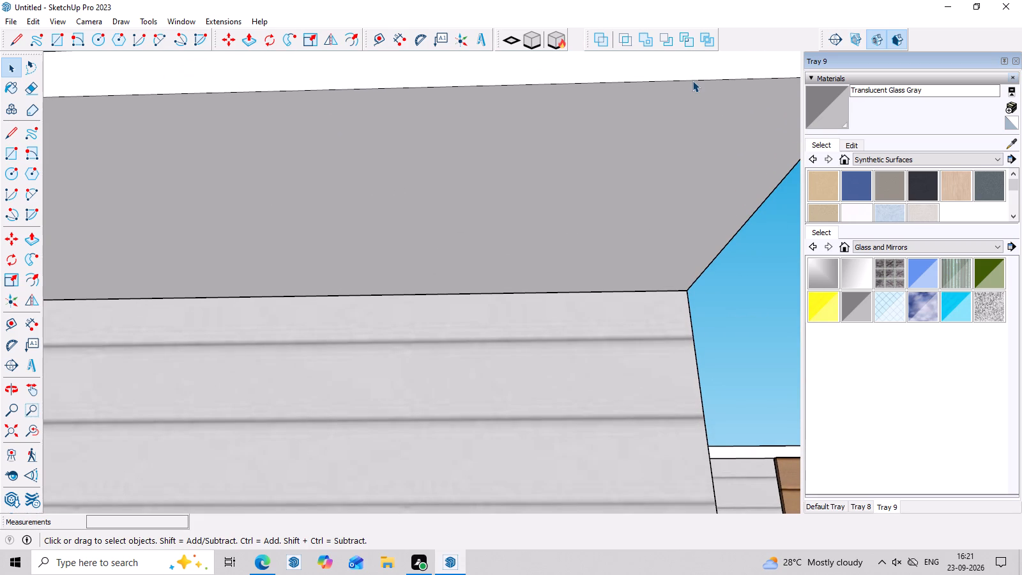
double_click(692, 80)
left_click(786, 314)
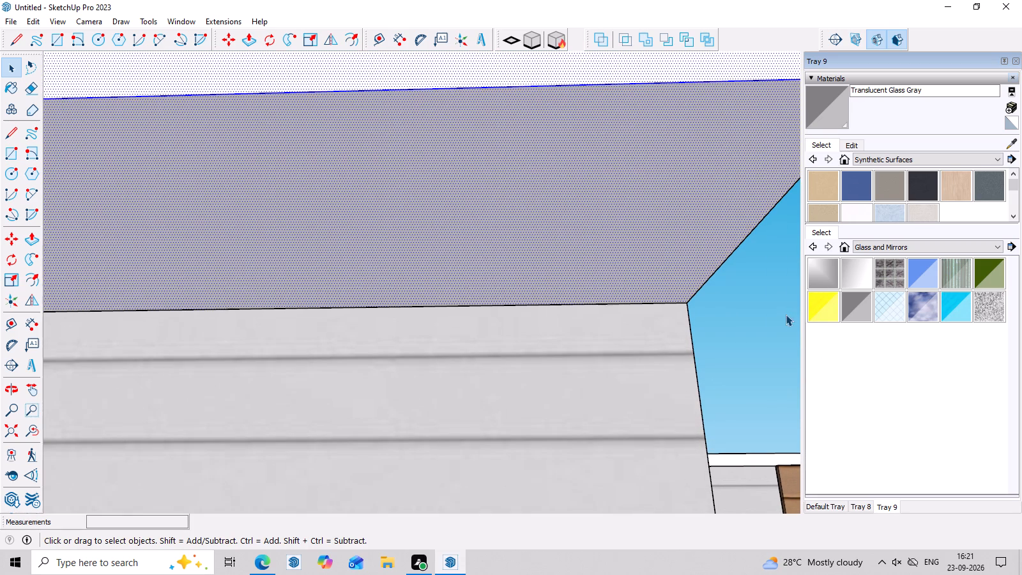
left_click(734, 79)
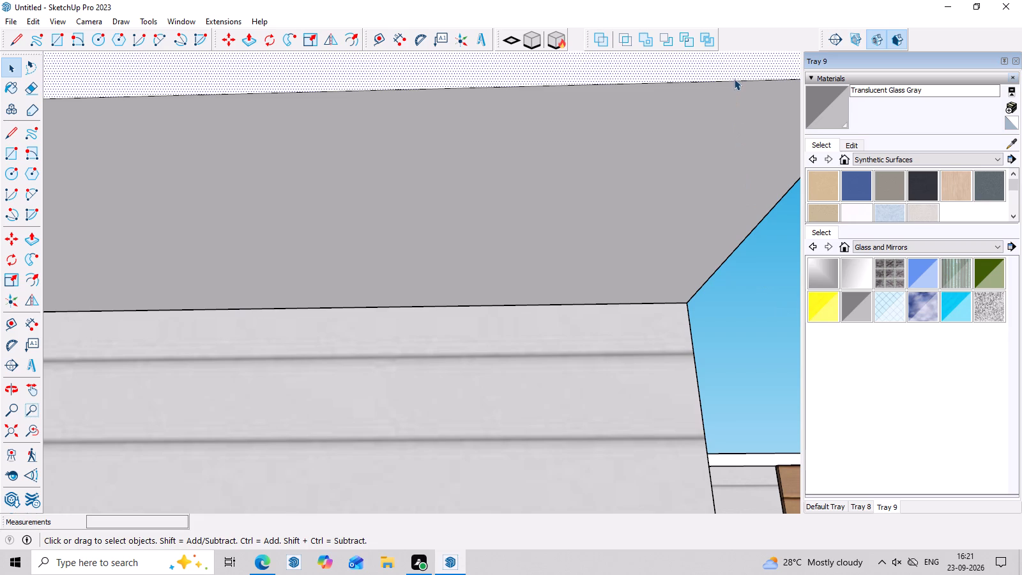
left_click(738, 80)
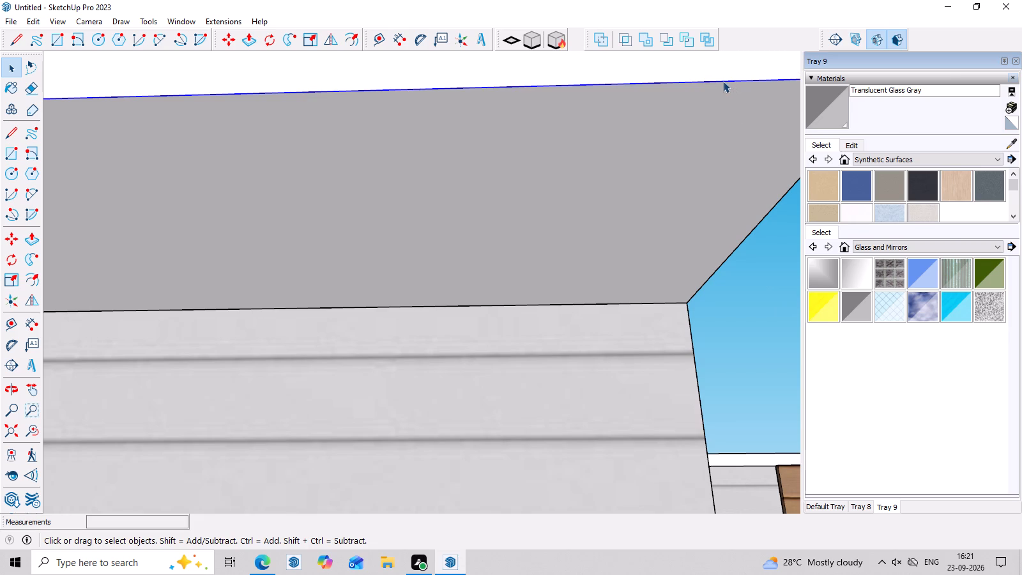
right_click(723, 81)
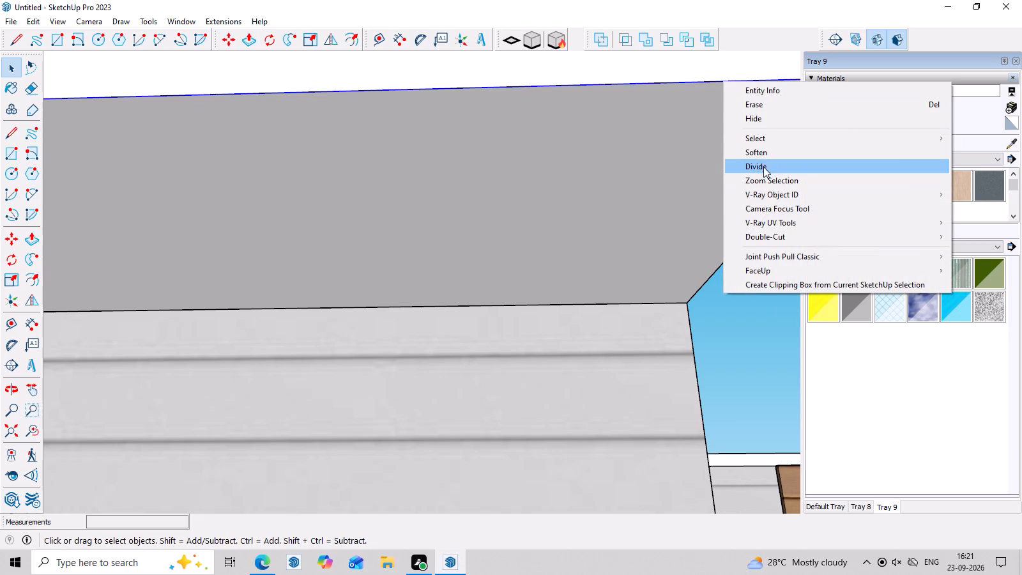
left_click(763, 165)
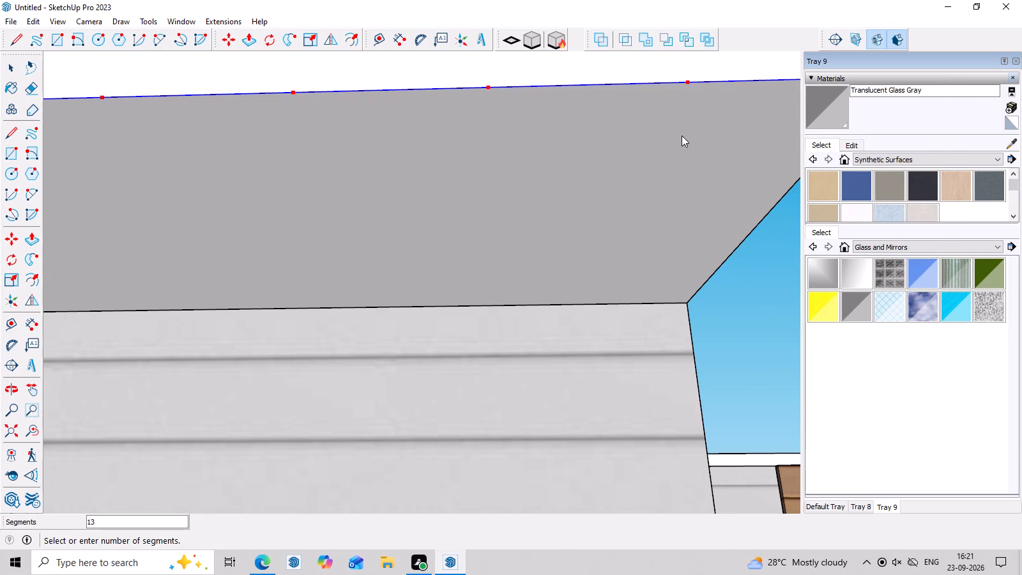
scroll(681, 137, "down", 15)
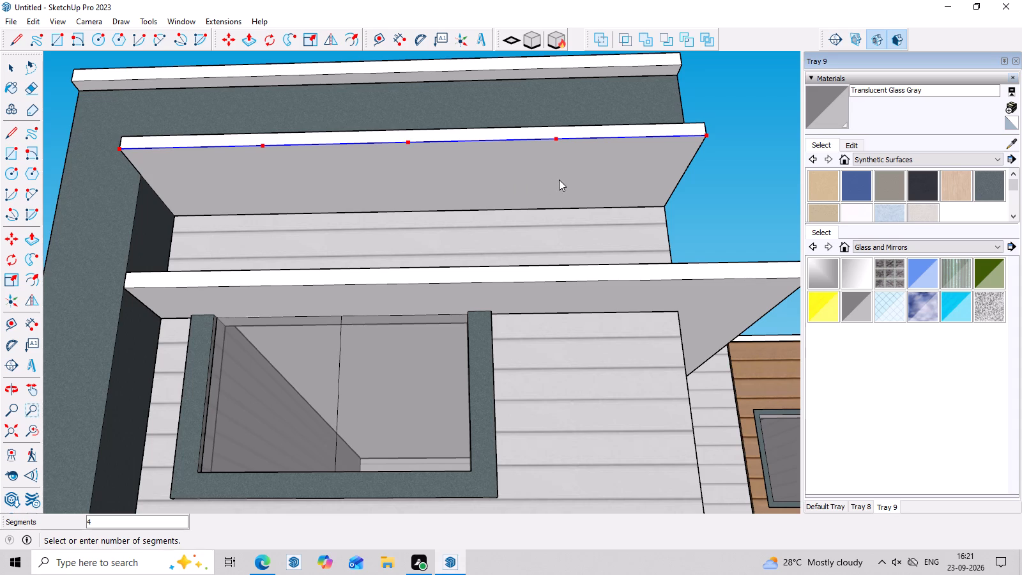
key("Return")
key("Return")
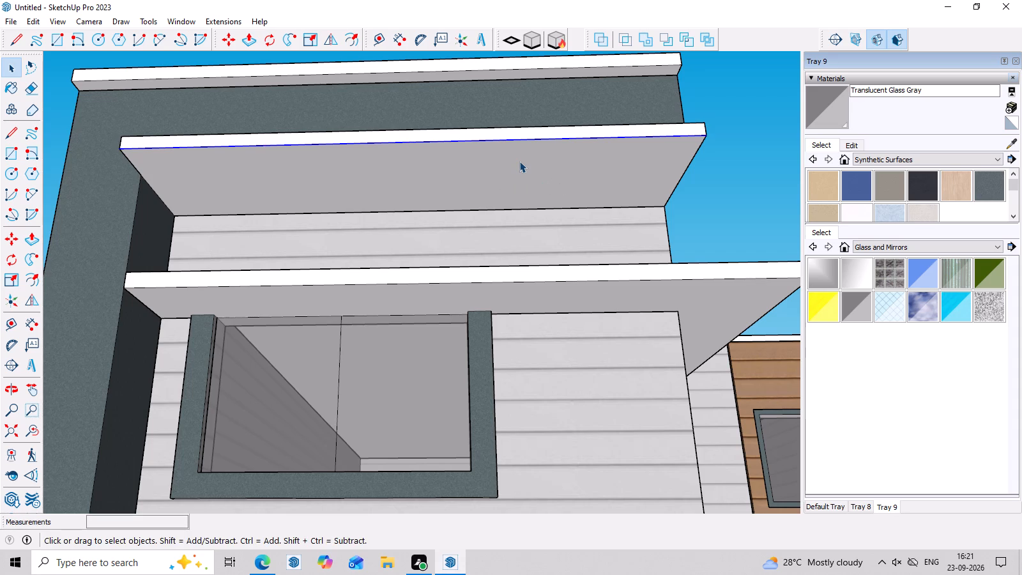
Draw a line about 1' 10" long inward along the green axis from the ledge edge's division point nearest the grey column.
left_click(10, 131)
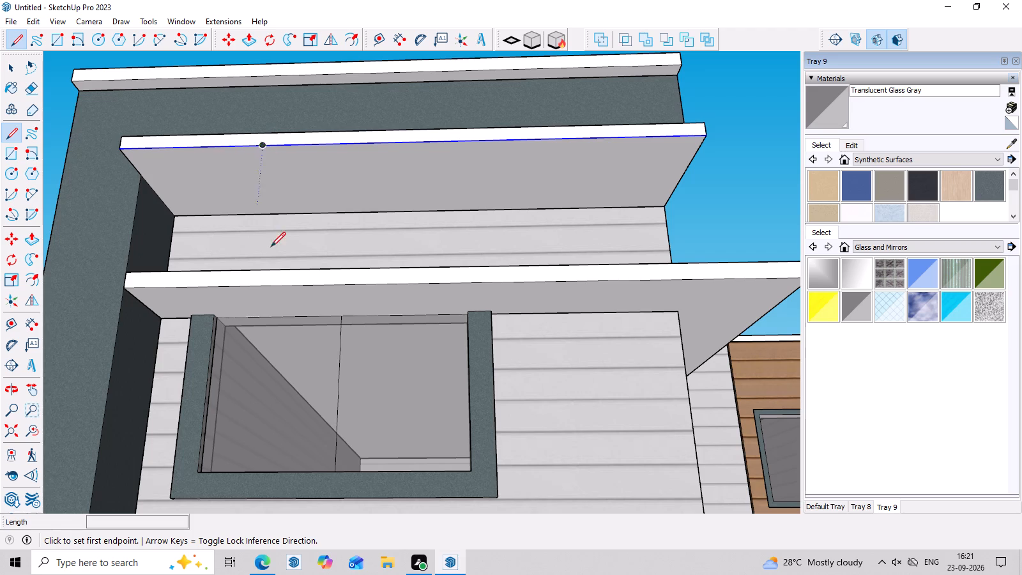
middle_click_drag(279, 286, 278, 404)
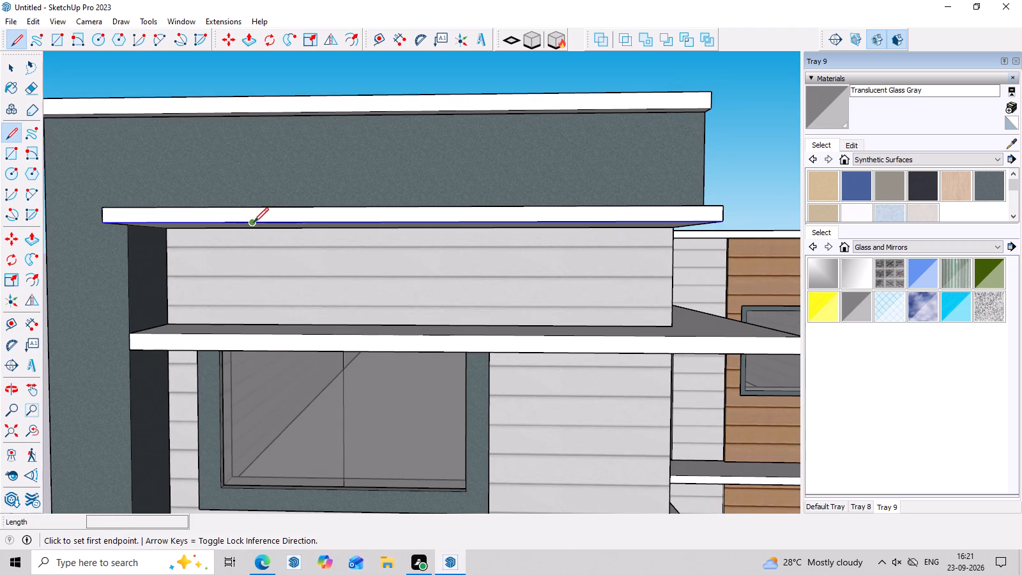
left_click(254, 225)
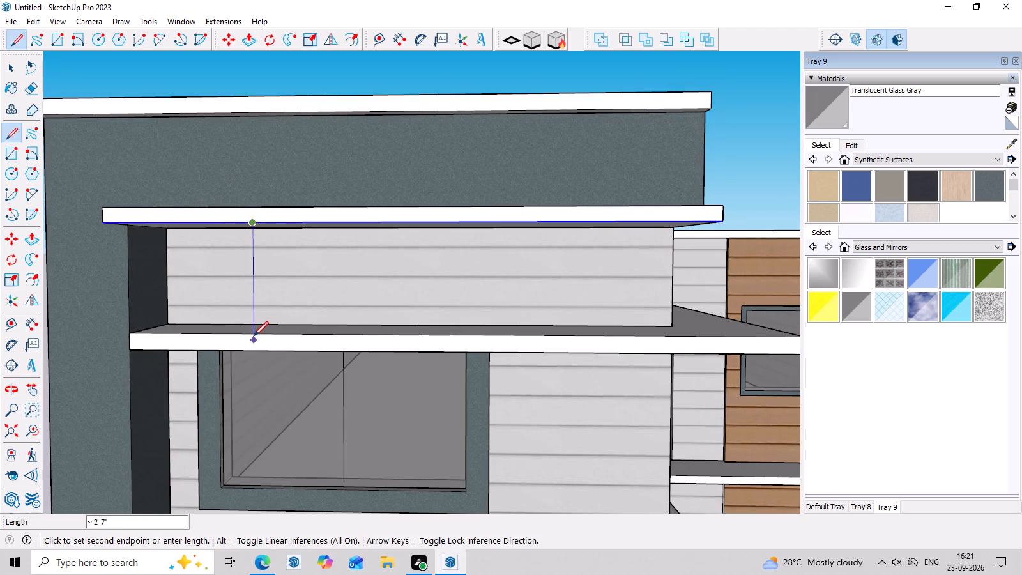
scroll(251, 418, "down", 2)
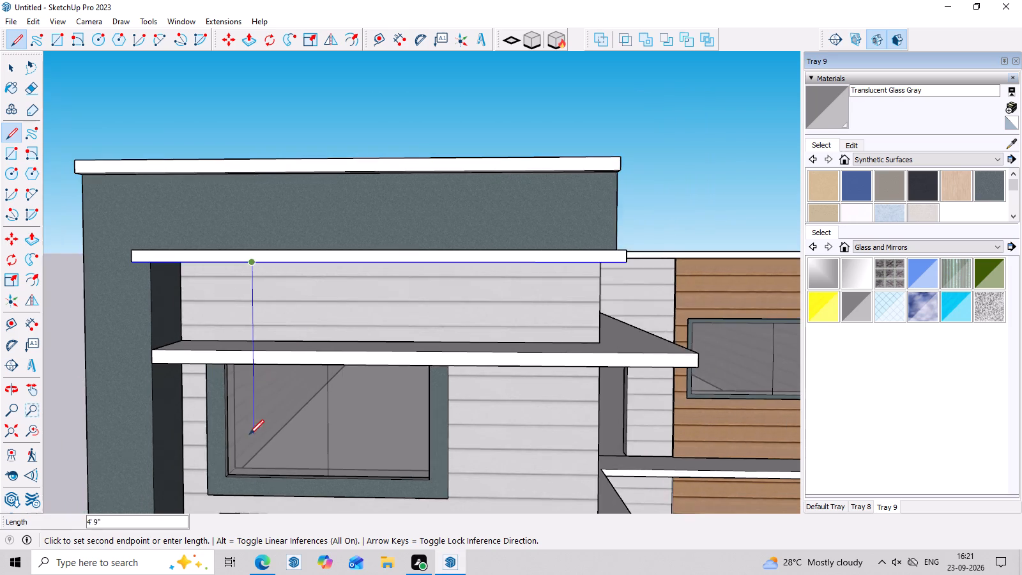
middle_click_drag(249, 435, 260, 305)
scroll(275, 342, "down", 3)
scroll(247, 264, "up", 4)
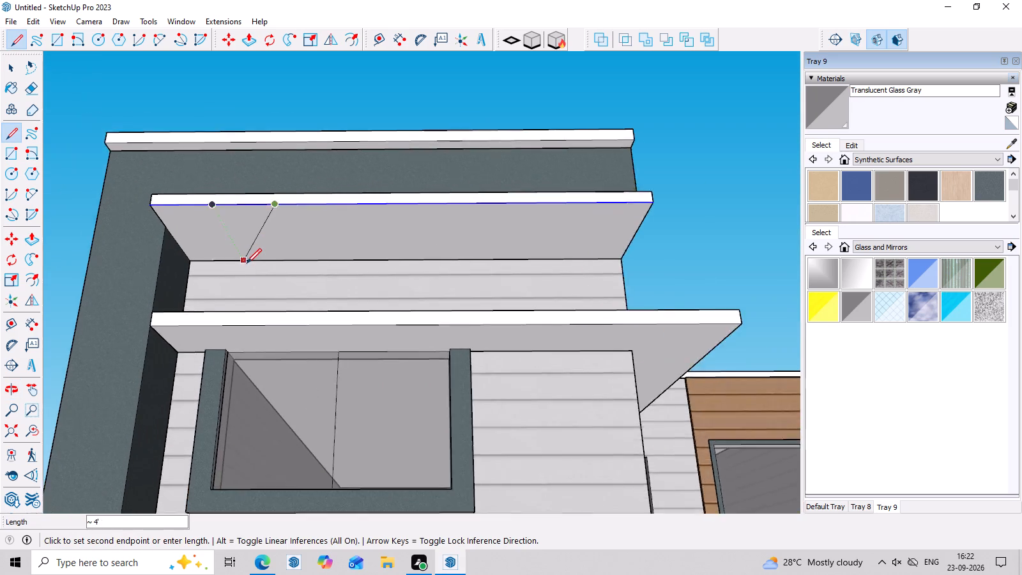
scroll(247, 263, "up", 12)
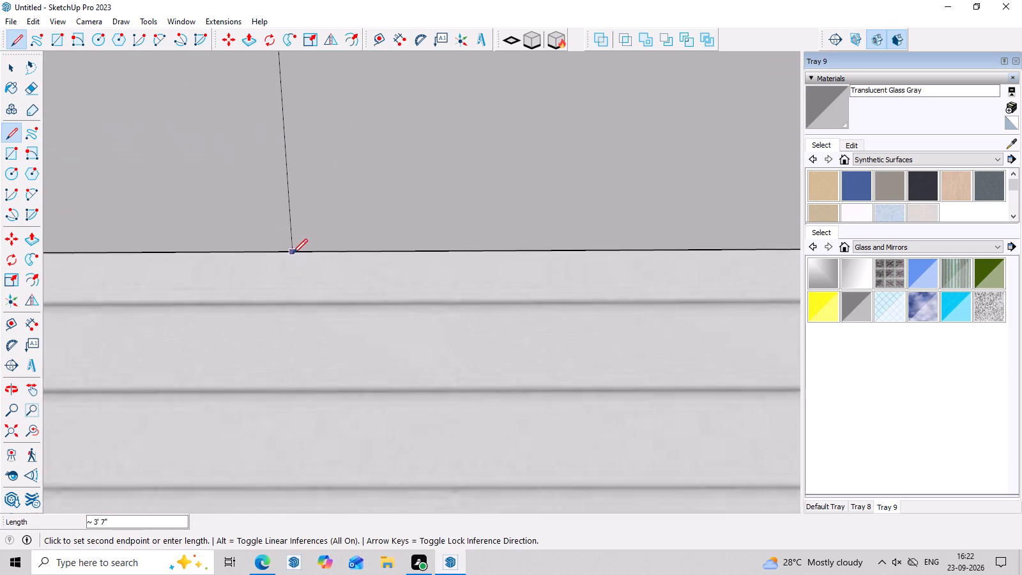
scroll(293, 254, "up", 9)
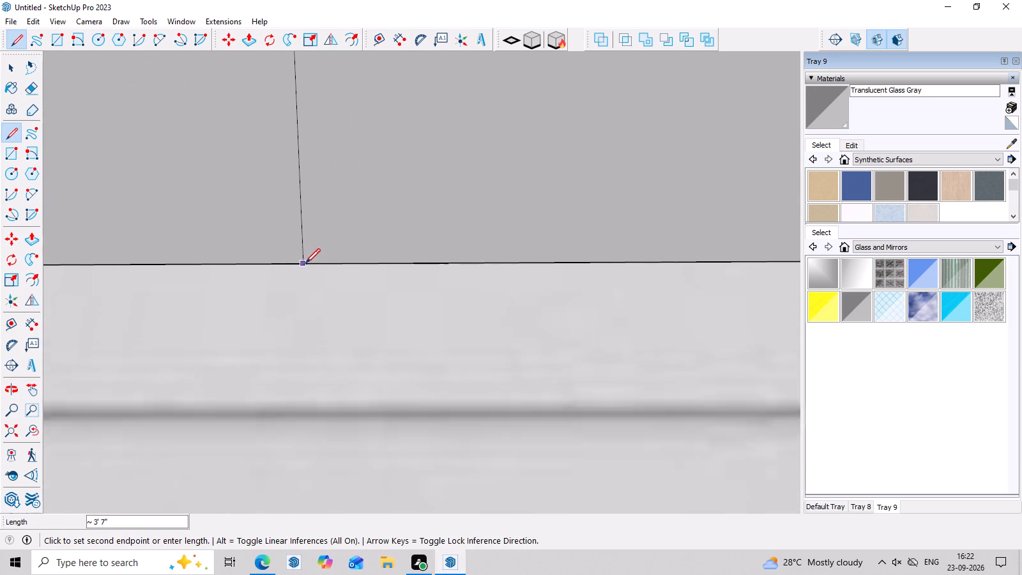
scroll(305, 263, "up", 2)
middle_click_drag(305, 259, 340, 61)
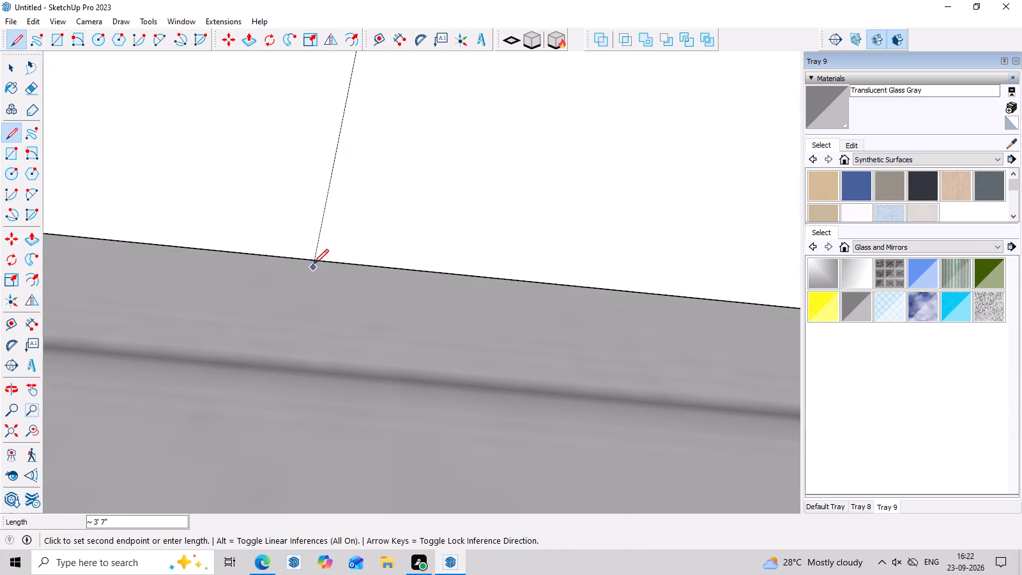
middle_click_drag(332, 276, 332, 339)
scroll(337, 348, "down", 13)
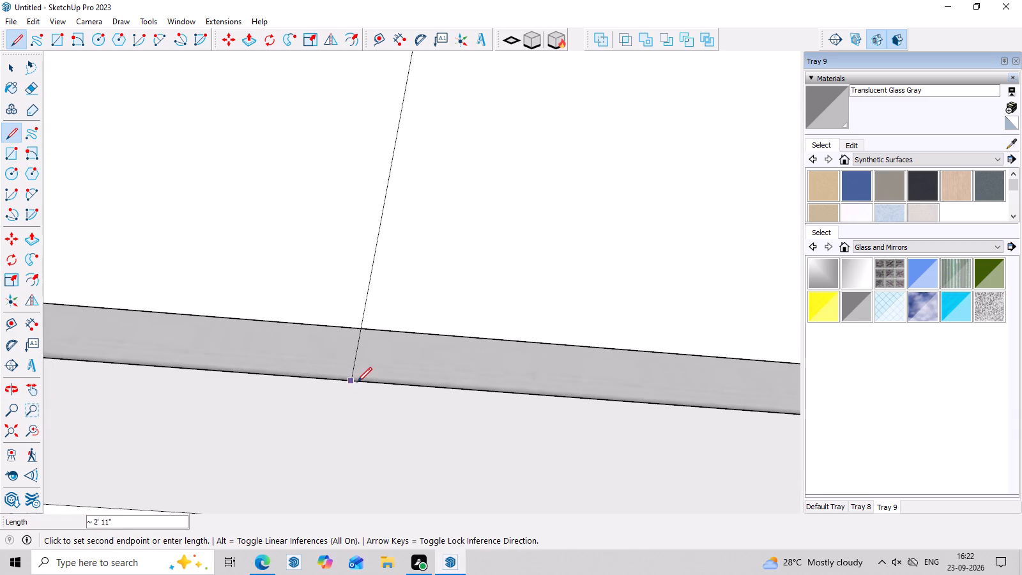
scroll(357, 382, "down", 20)
middle_click_drag(377, 346, 387, 190)
scroll(404, 262, "up", 15)
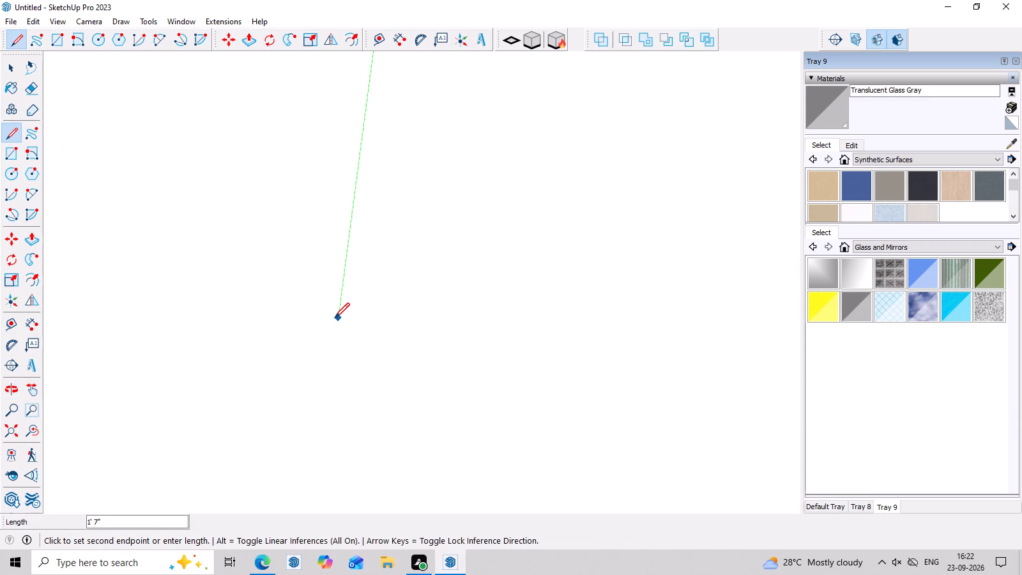
key("Left")
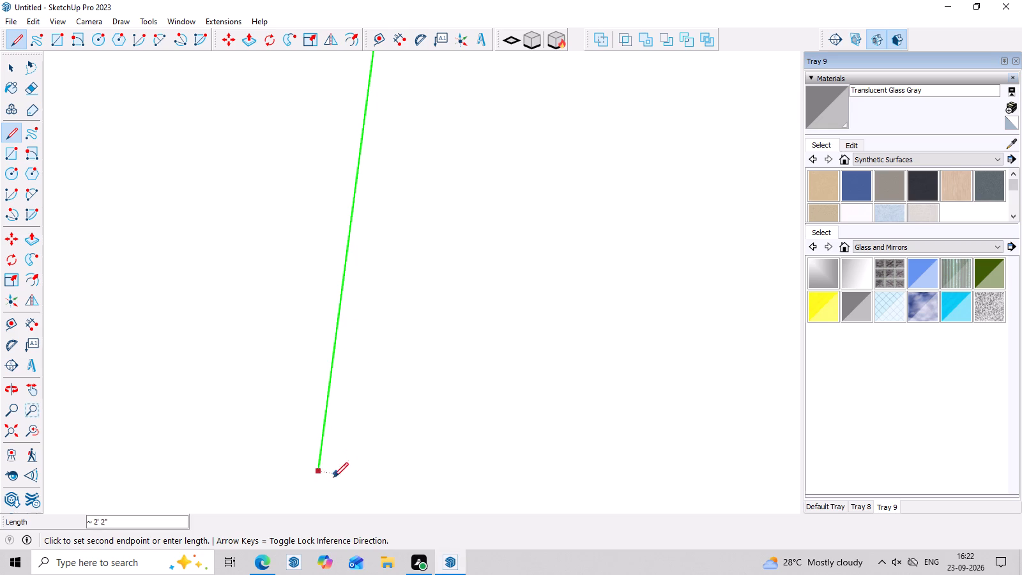
scroll(326, 487, "down", 4)
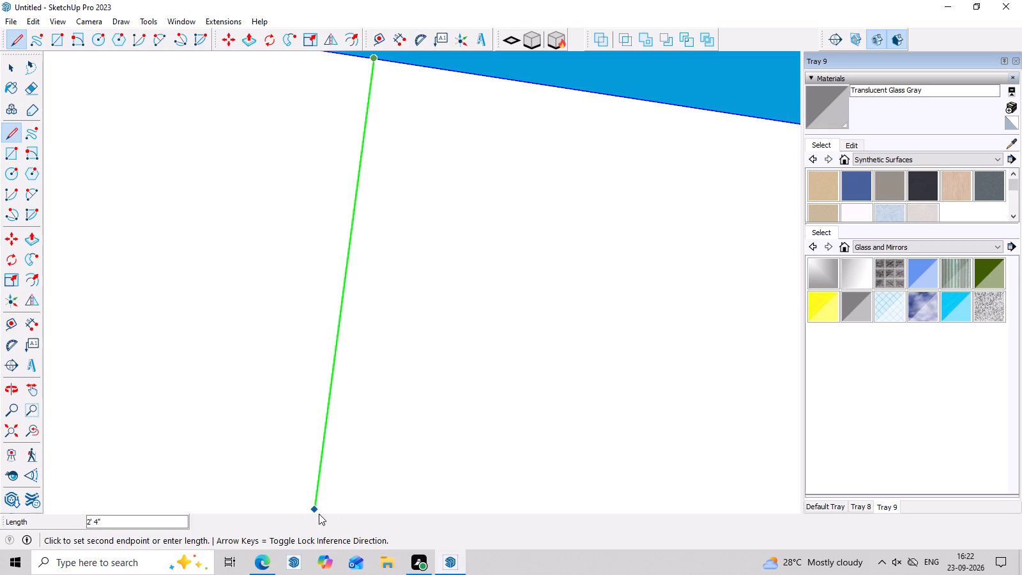
scroll(314, 349, "down", 4)
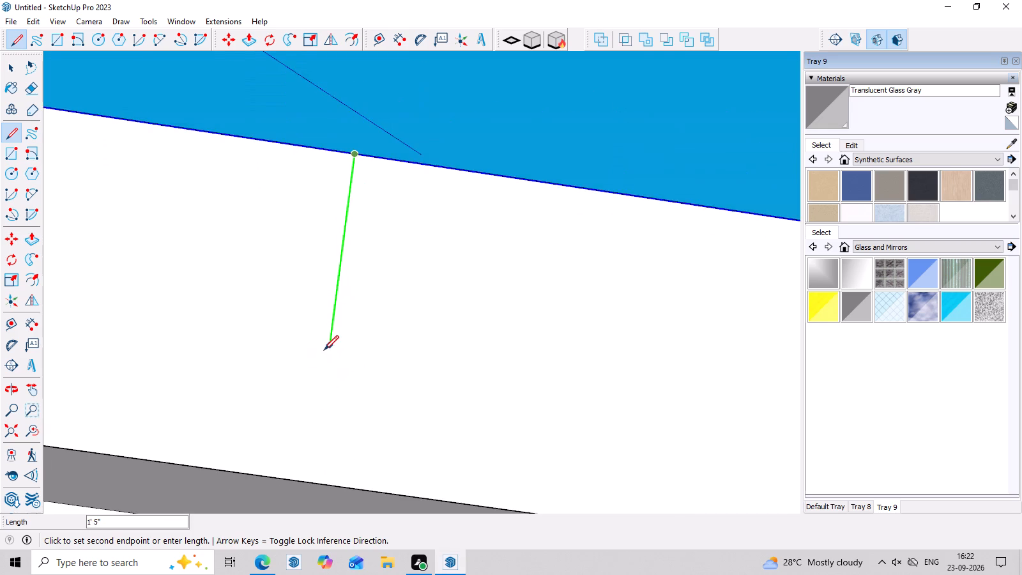
scroll(324, 351, "down", 3)
middle_click_drag(324, 352, 316, 452)
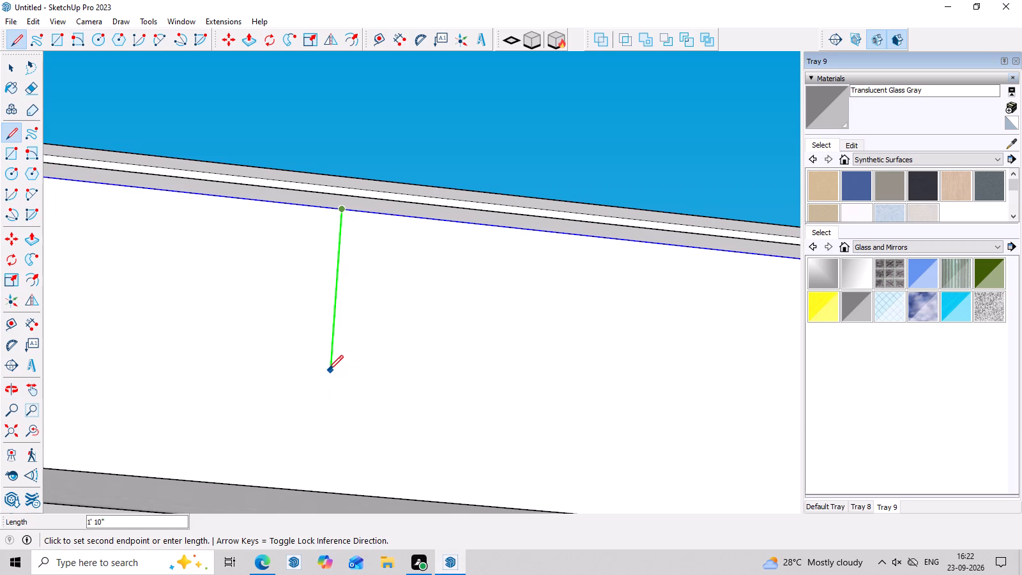
left_click(328, 370)
key("space")
Draw a line about 1' 11" long along the green axis from the middle division point across the top ledge's underside.
scroll(351, 264, "down", 7)
middle_click_drag(365, 272, 365, 295)
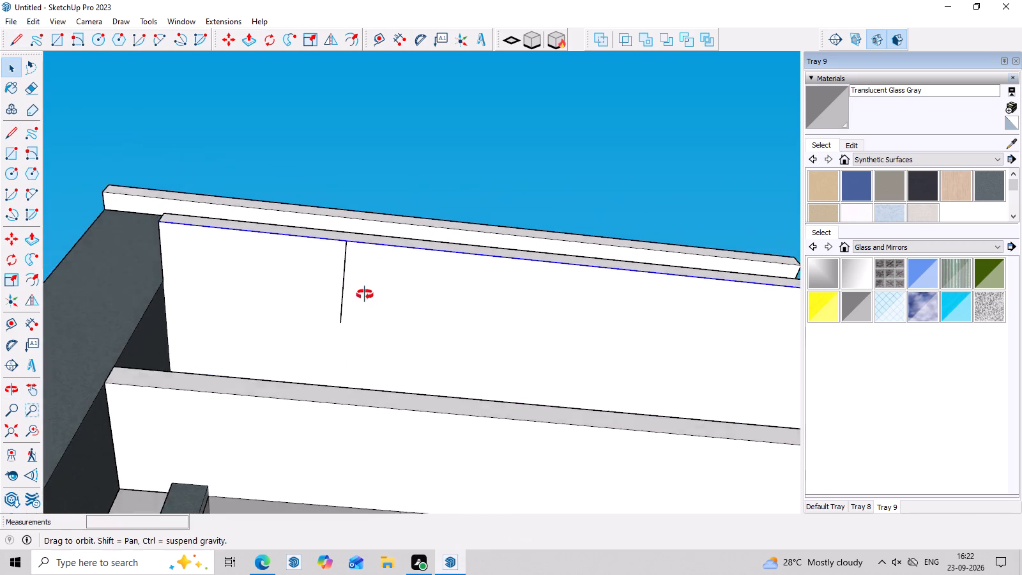
middle_click_drag(365, 295, 354, 413)
key("l")
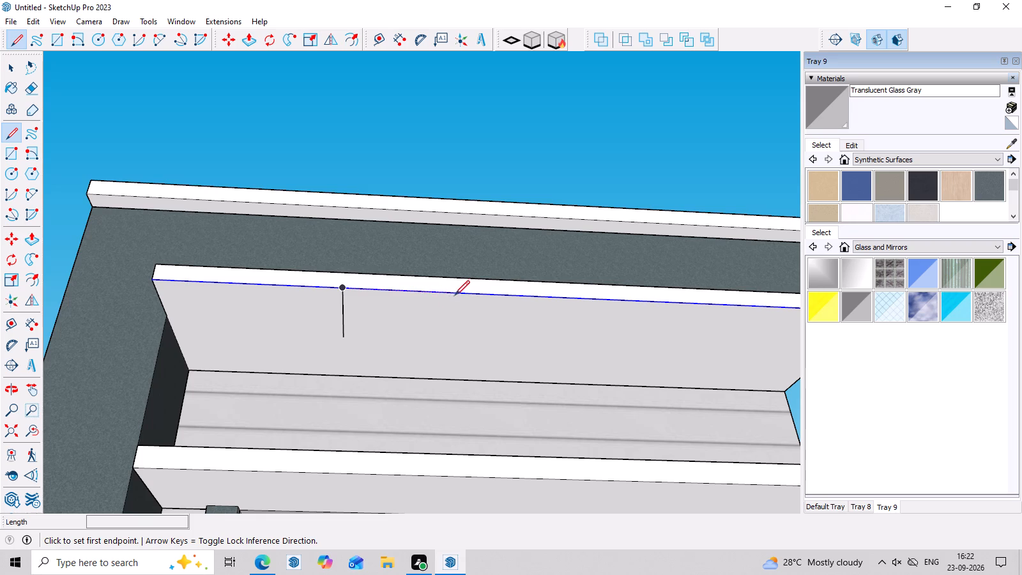
left_click(527, 298)
middle_click_drag(531, 324, 536, 309)
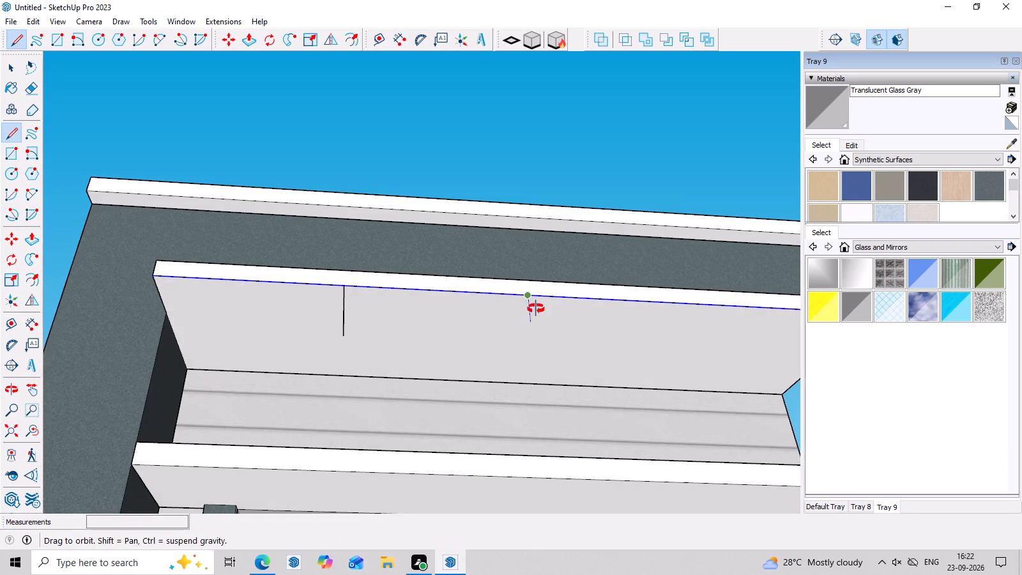
middle_click_drag(536, 309, 535, 270)
key("Down")
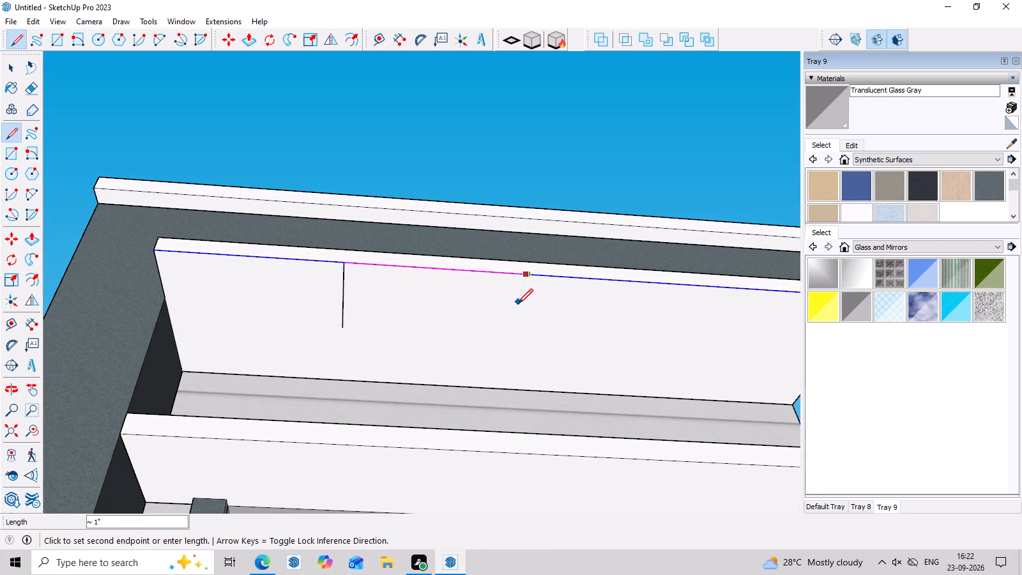
key("Up")
key("Left")
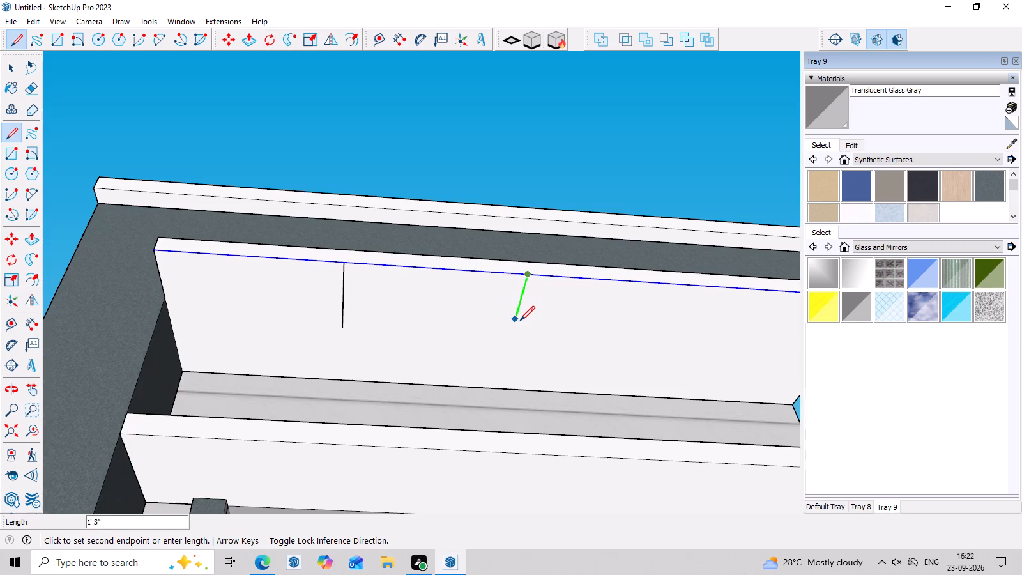
scroll(520, 322, "up", 3)
middle_click_drag(520, 322, 517, 292)
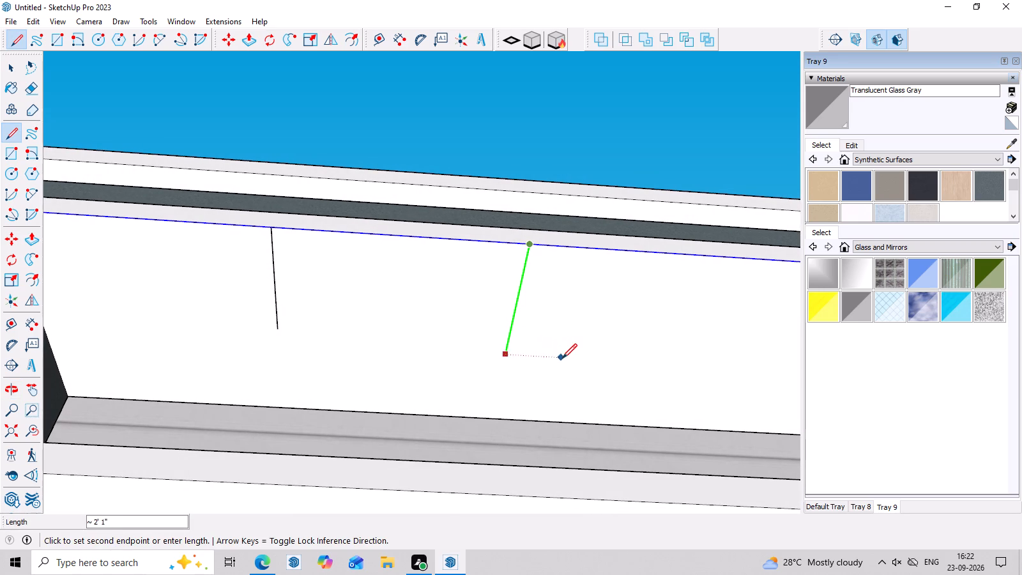
left_click(508, 346)
key("space")
Draw a line along the green axis from the third division point, matching the end of the middle line, about 1' 11" long.
scroll(492, 267, "down", 5)
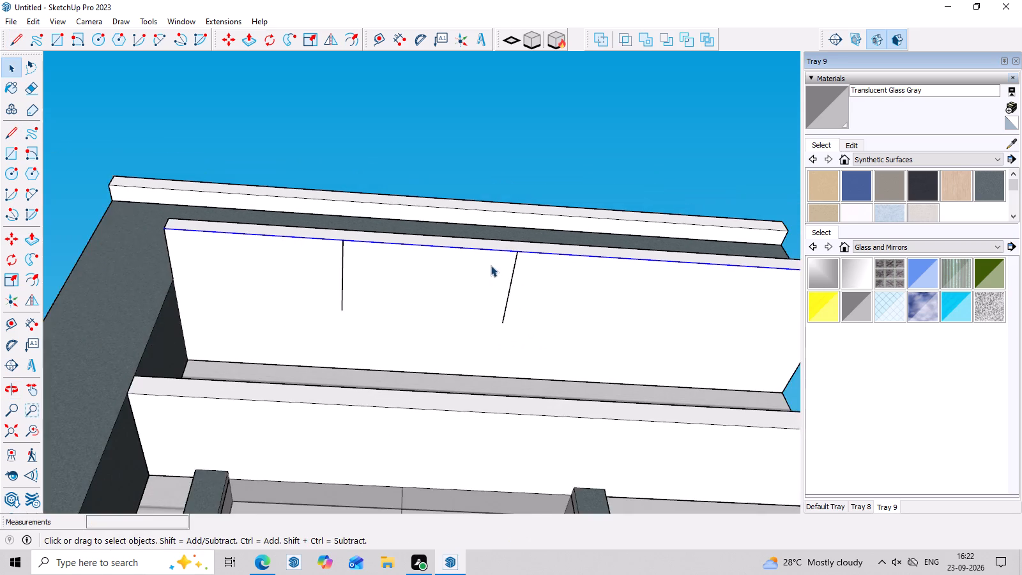
scroll(491, 265, "down", 3)
middle_click_drag(591, 309, 550, 408)
scroll(647, 320, "up", 3)
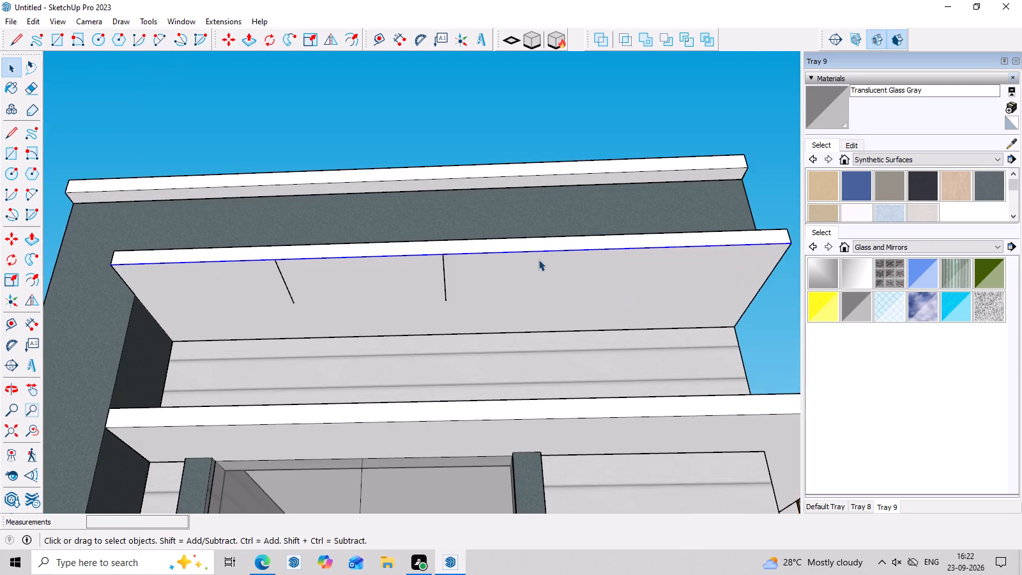
scroll(534, 257, "up", 3)
key("l")
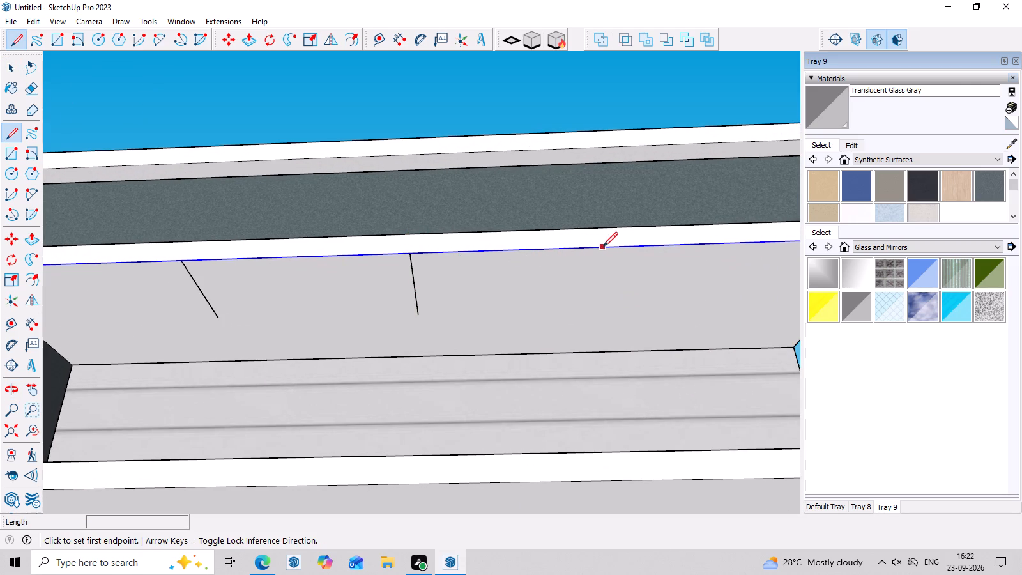
left_click(644, 246)
key("Down")
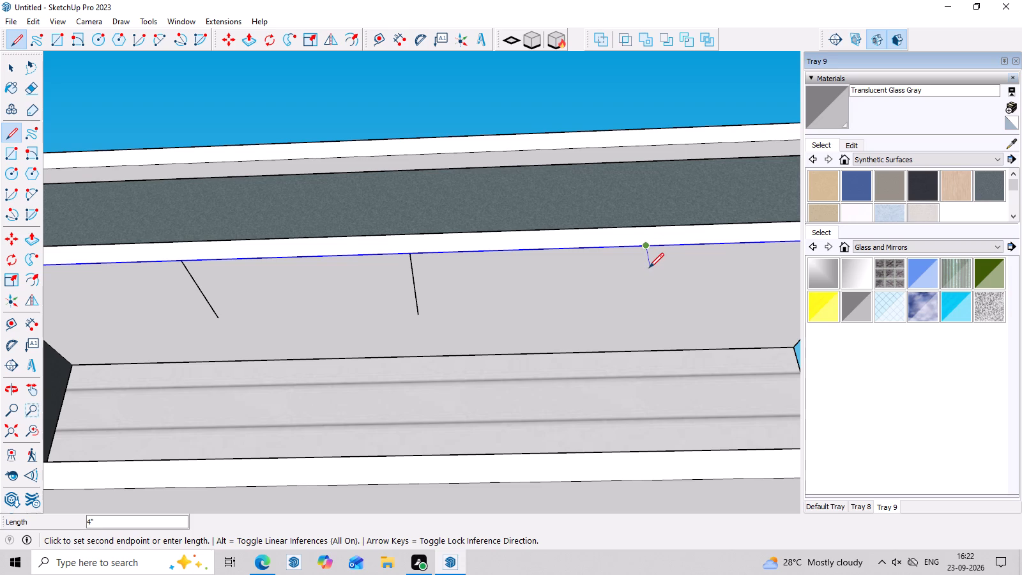
key("Left")
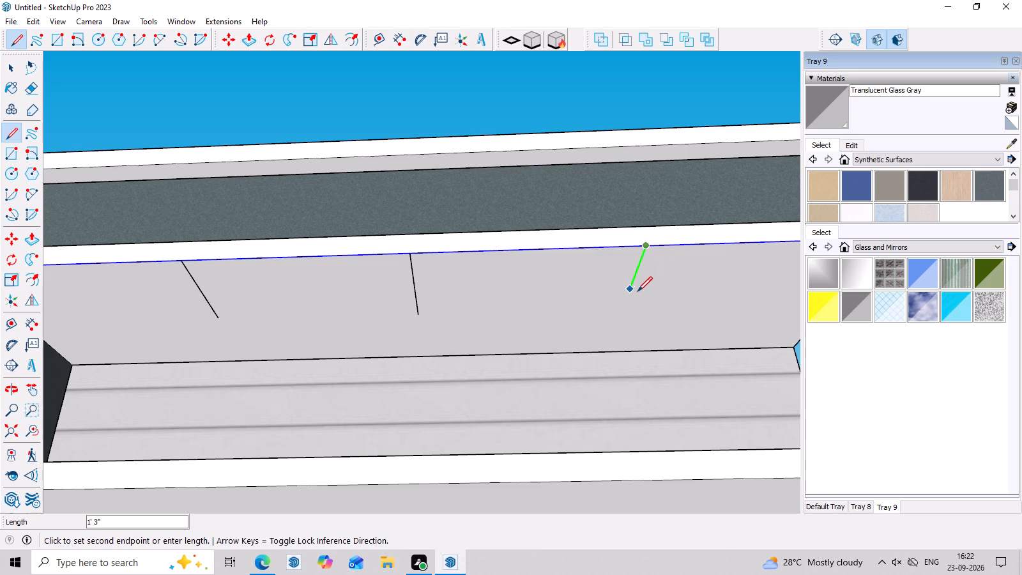
middle_click_drag(620, 321, 616, 270)
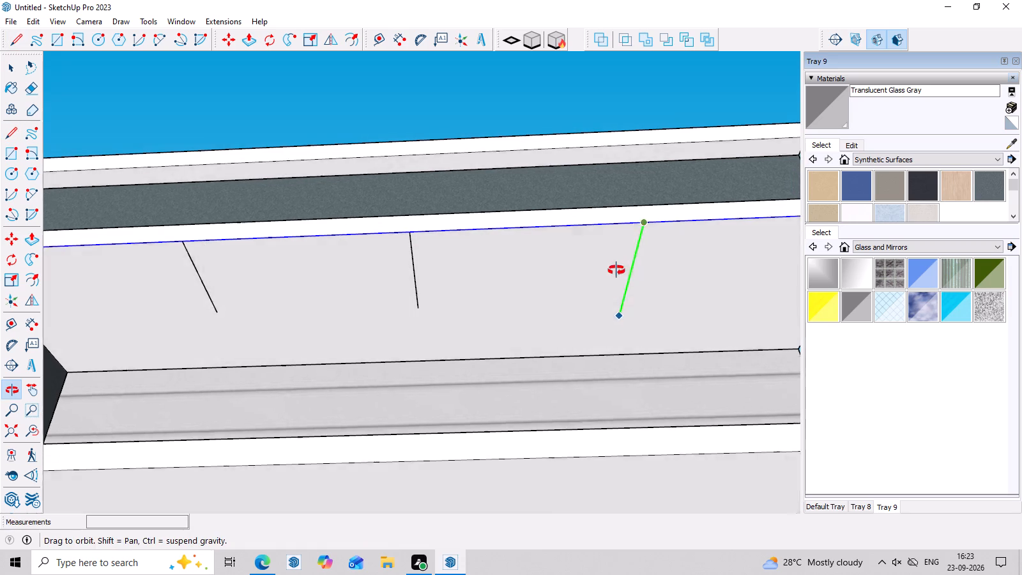
middle_click_drag(616, 270, 609, 205)
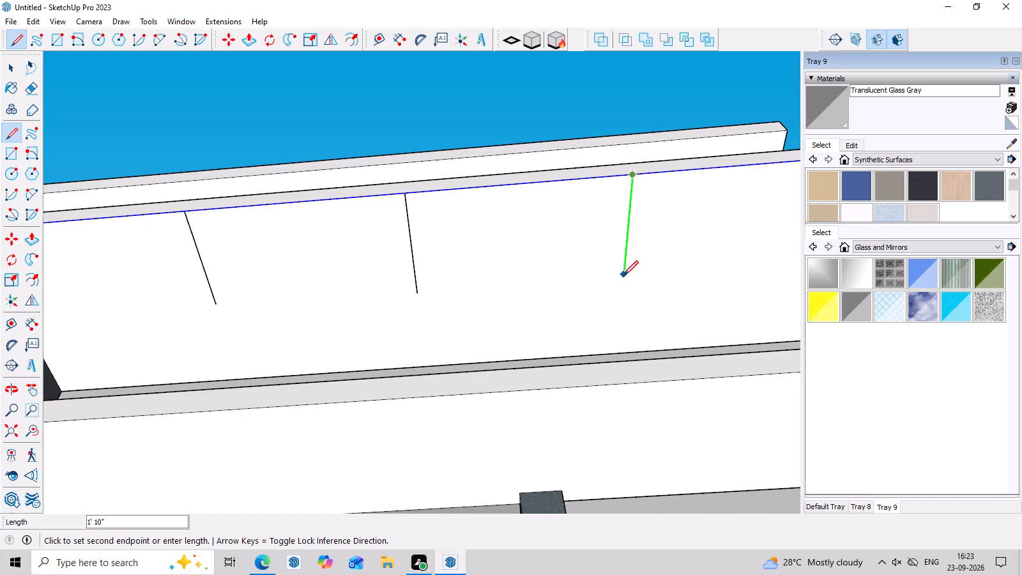
left_click(419, 293)
key("Escape")
key("space")
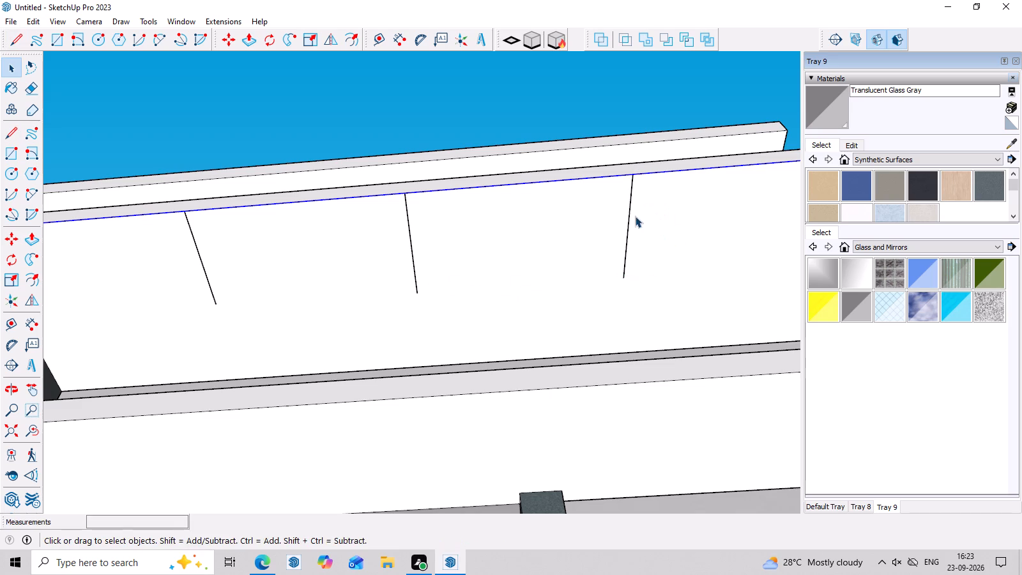
Draw a circle of about 3" radius on the top ledge's underside, centred on the inner end of the line nearest the column.
scroll(488, 131, "down", 6)
left_click(674, 122)
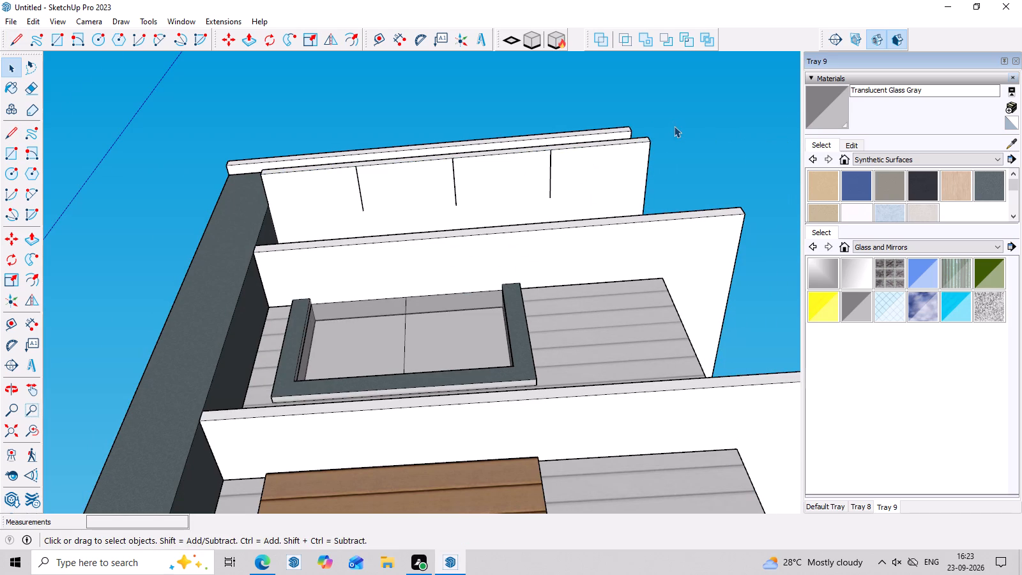
middle_click(674, 130)
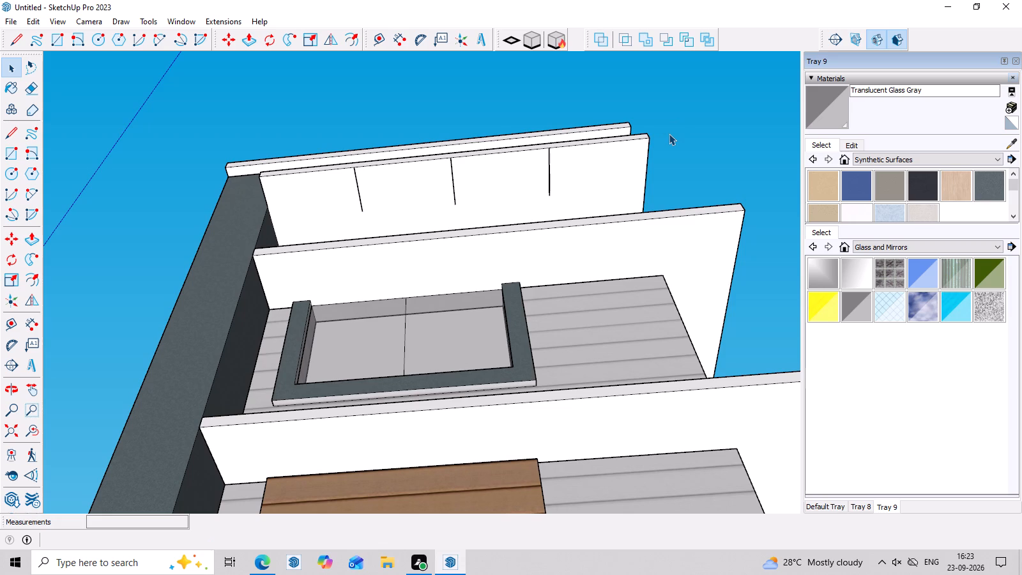
scroll(429, 184, "up", 6)
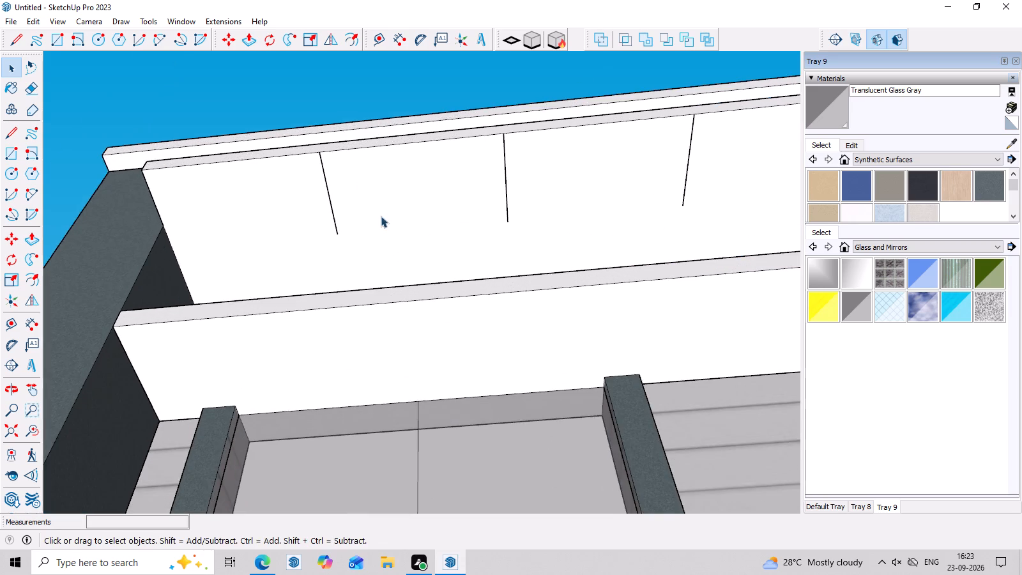
middle_click_drag(383, 217, 390, 243)
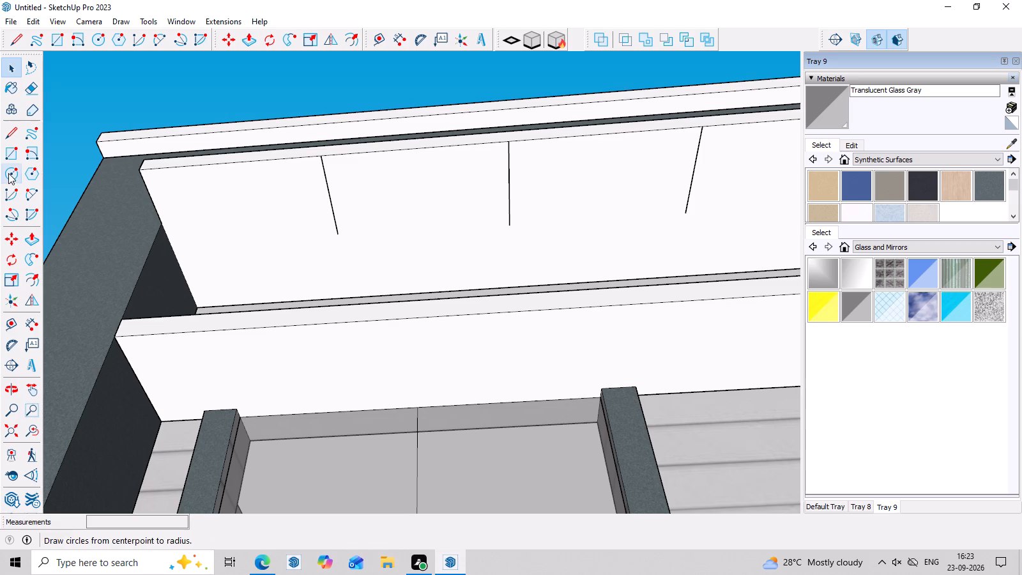
left_click(9, 173)
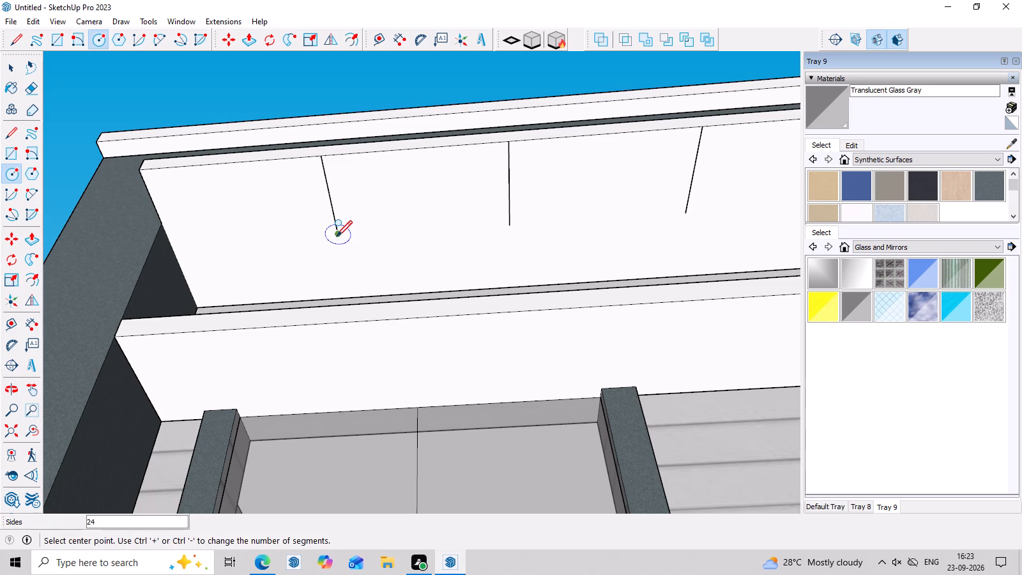
left_click(337, 235)
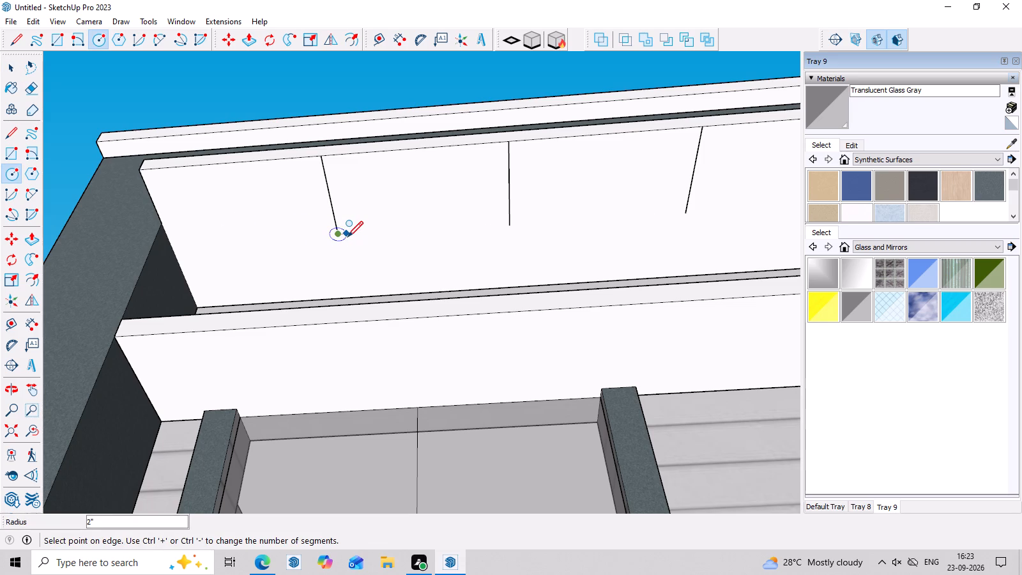
left_click(349, 236)
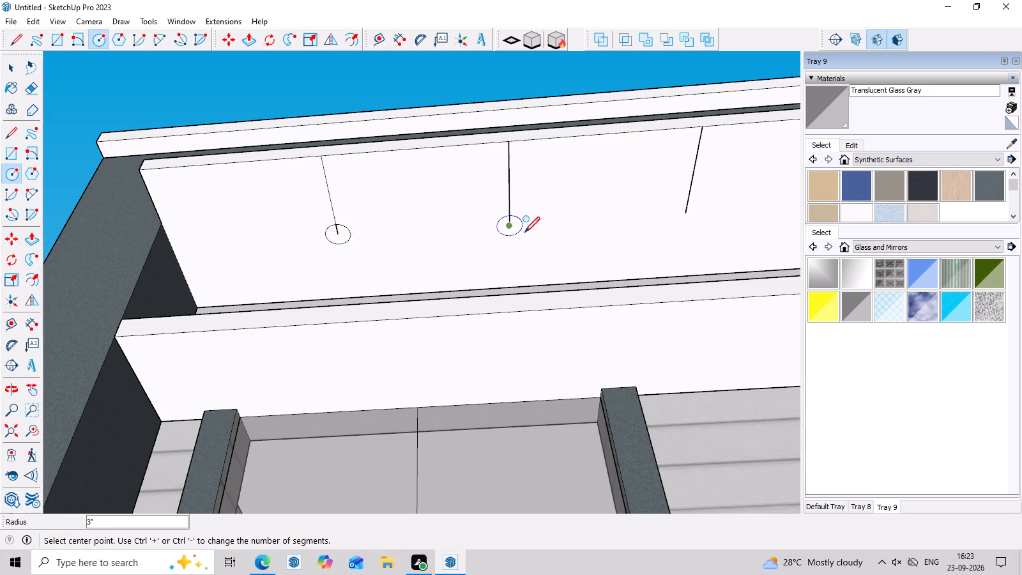
Undo the circle drawn on the top ledge's underside at the line nearest the grey column.
key("space")
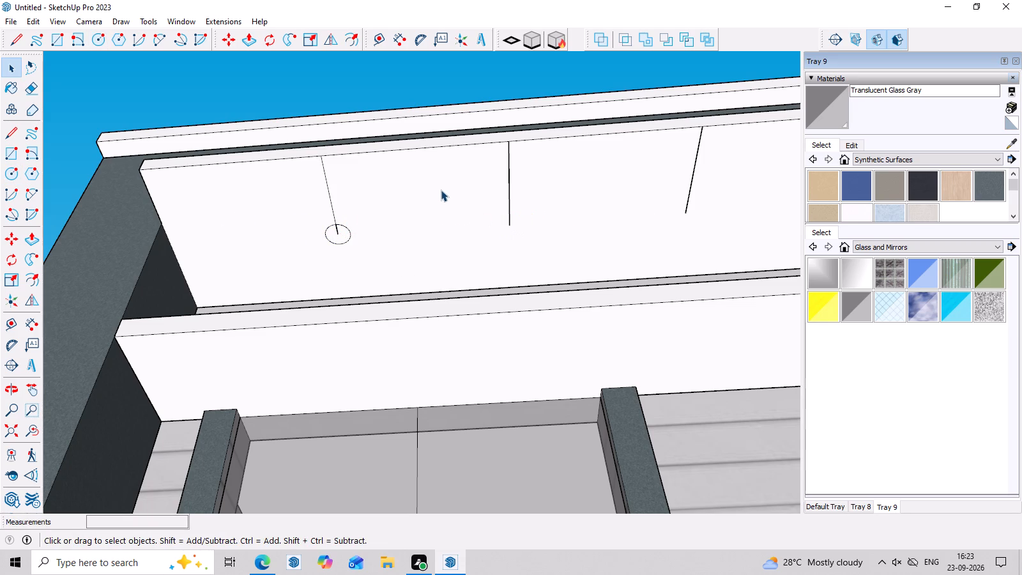
key("ctrl+z")
key("space")
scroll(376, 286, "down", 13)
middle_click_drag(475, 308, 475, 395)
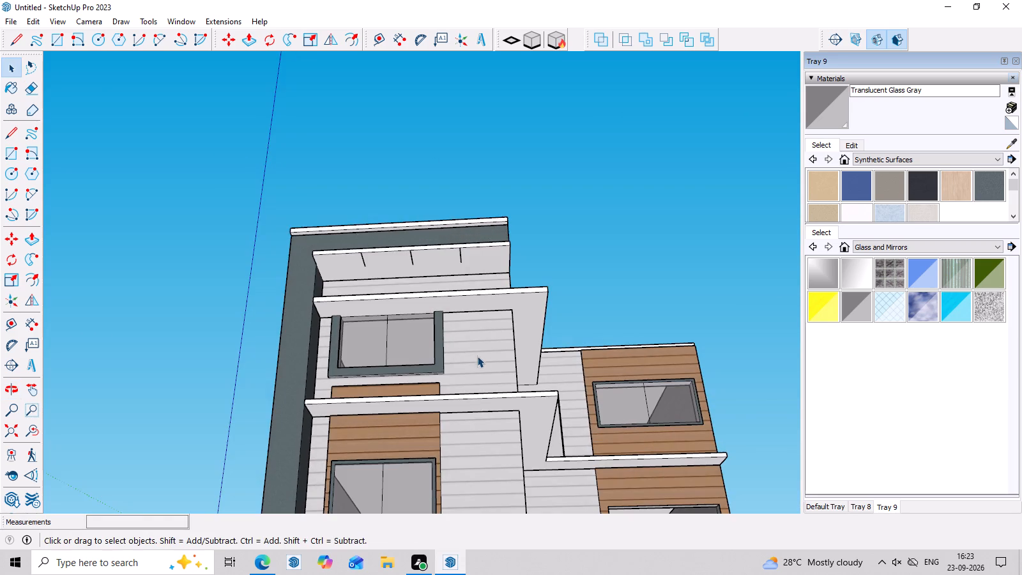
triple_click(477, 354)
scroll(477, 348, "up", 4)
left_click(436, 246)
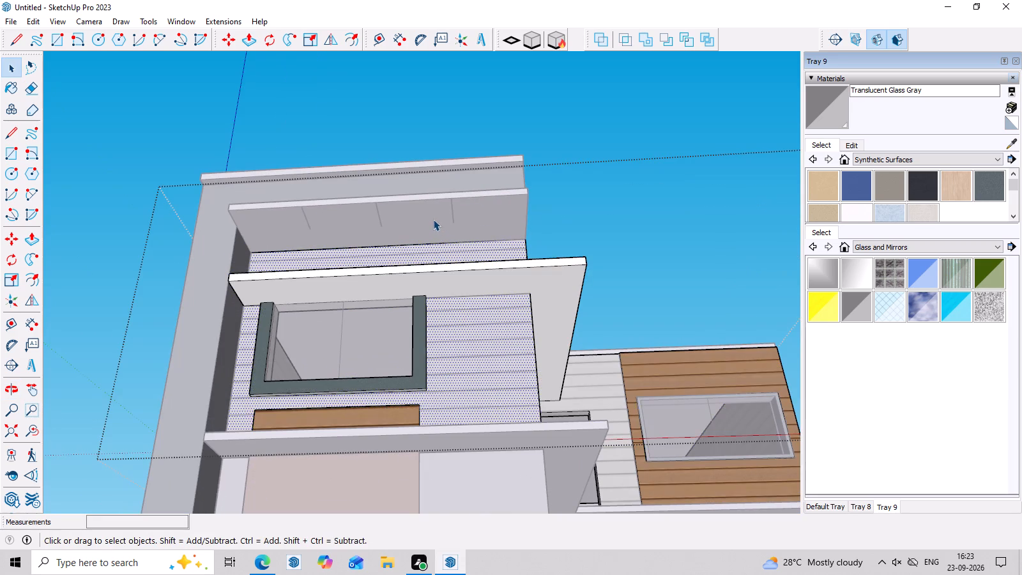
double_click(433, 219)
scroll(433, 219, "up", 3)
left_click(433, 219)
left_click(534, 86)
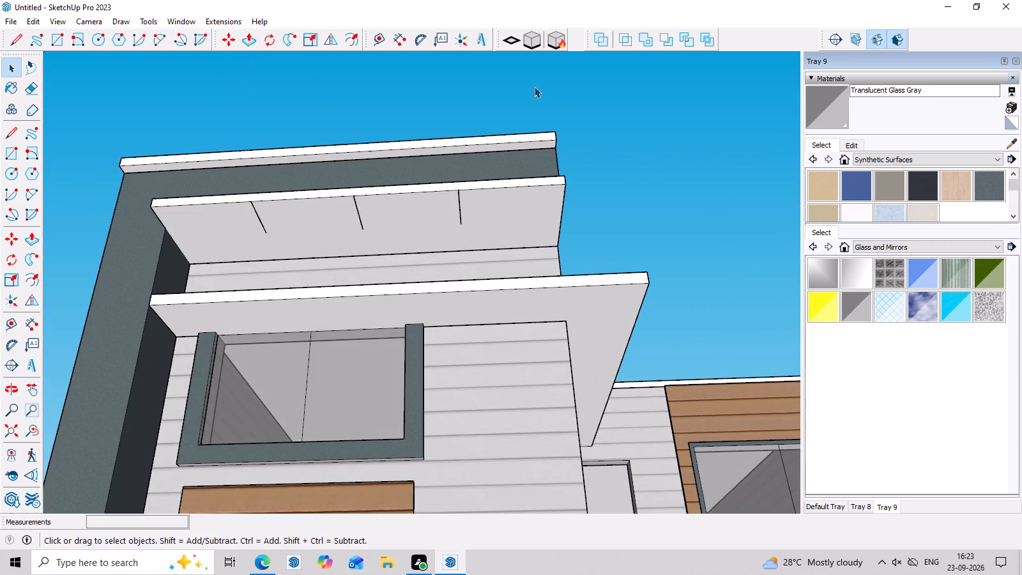
Draw circles of about 2" radius on the top ledge's underside, centred on the inner ends of the line nearest the column and the middle line.
double_click(438, 227)
scroll(436, 227, "up", 6)
scroll(353, 214, "down", 5)
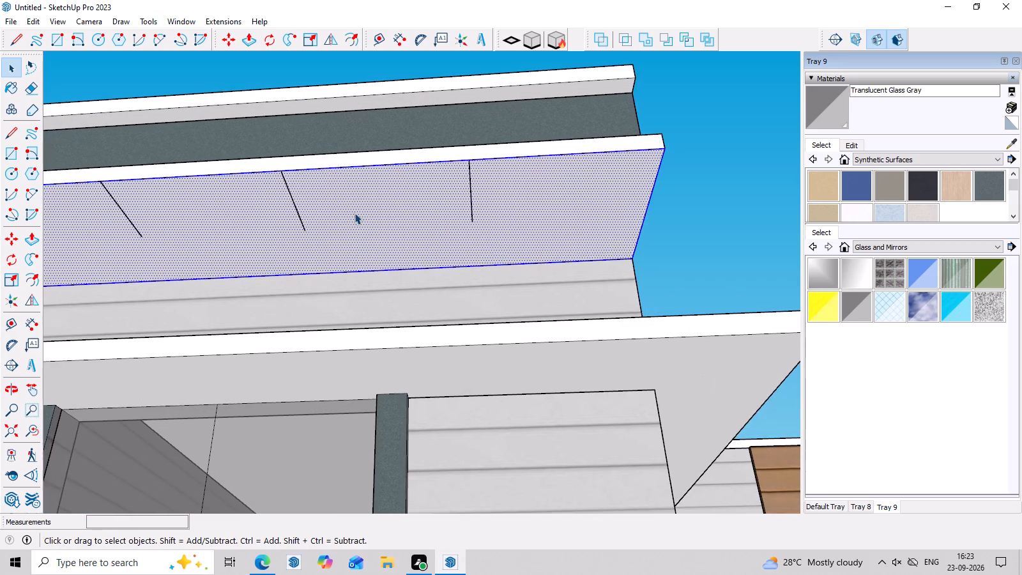
scroll(355, 213, "down", 2)
scroll(219, 227, "up", 12)
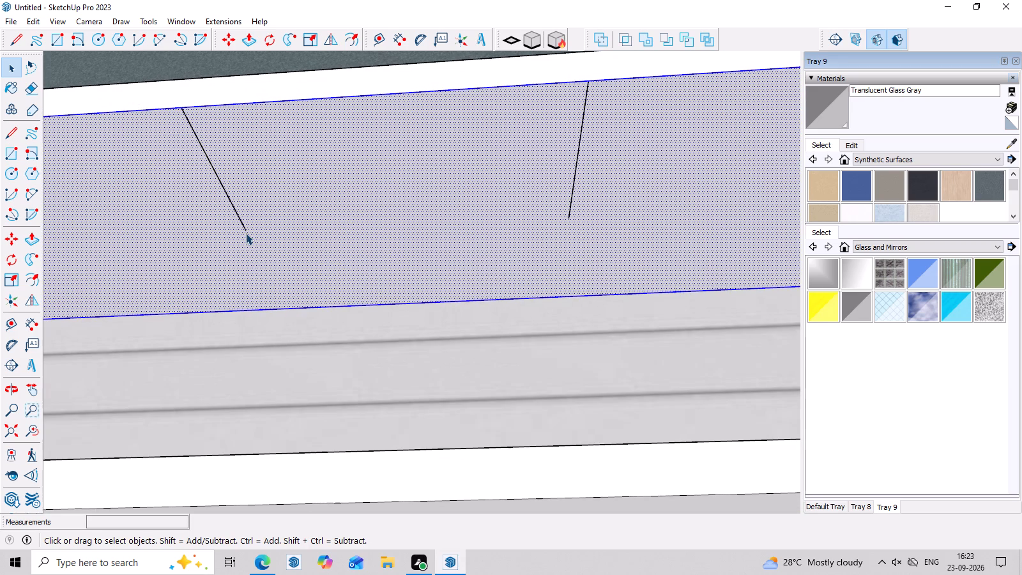
key("c")
left_click(11, 179)
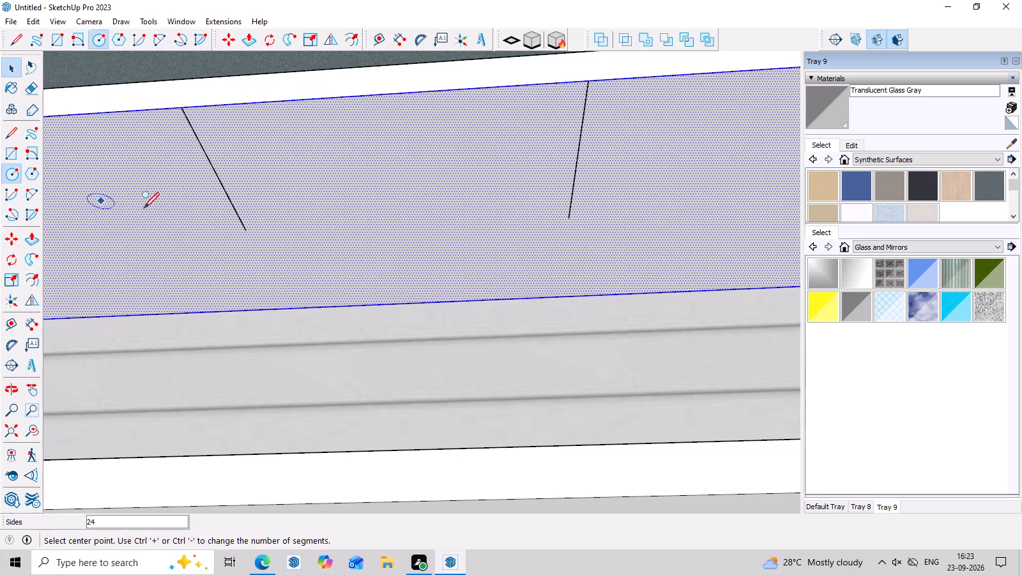
left_click(243, 231)
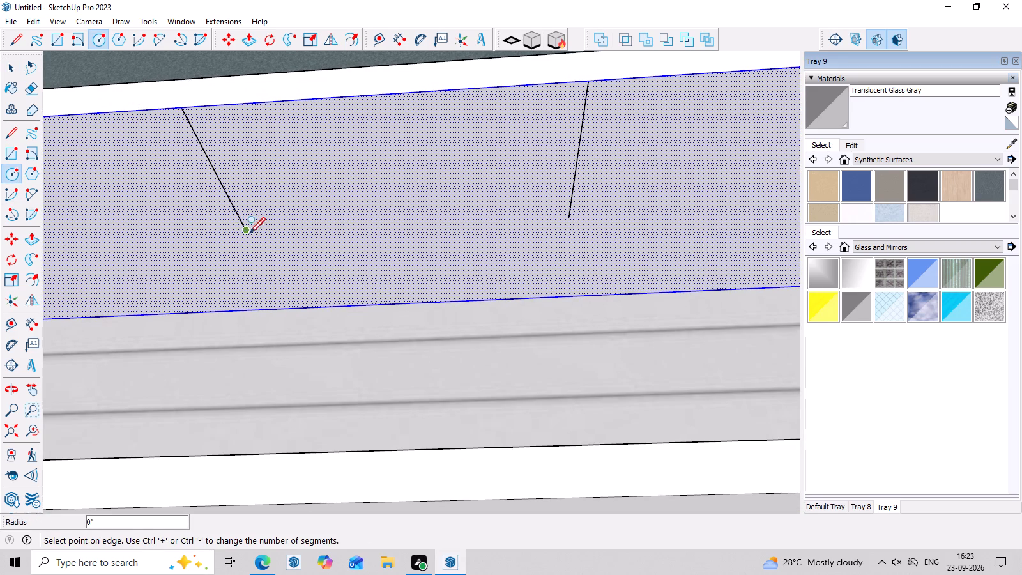
left_click(262, 237)
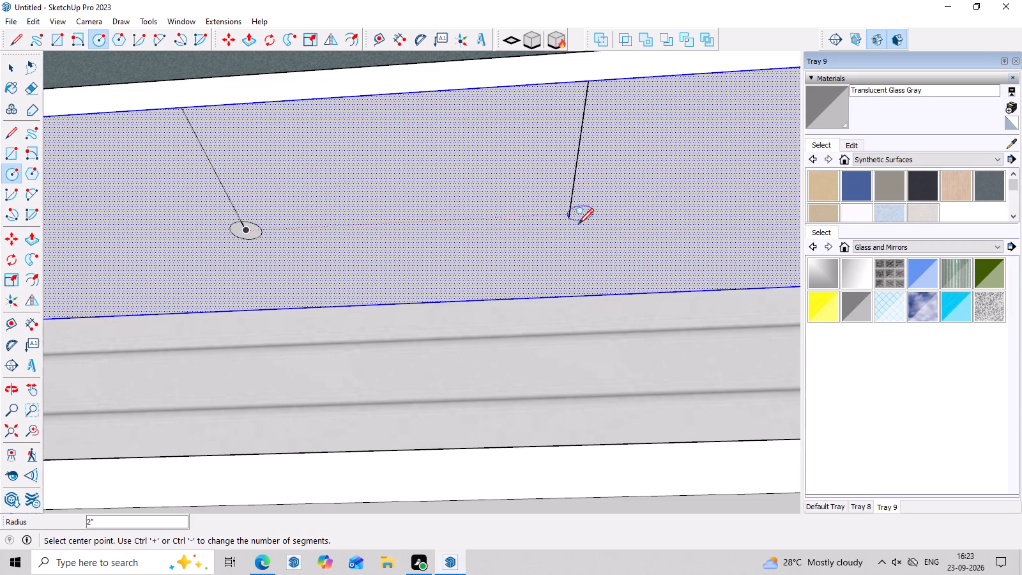
left_click(568, 218)
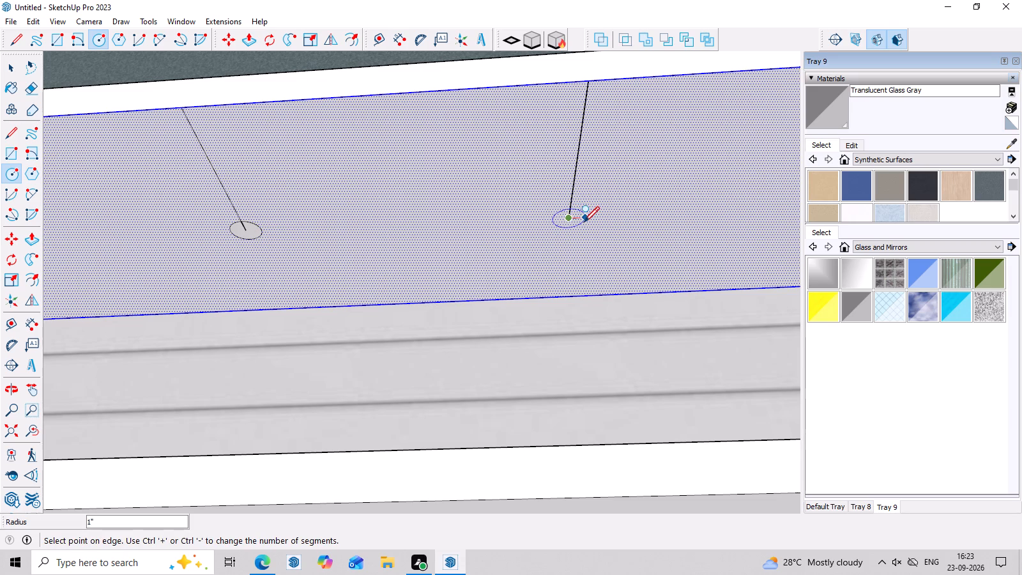
left_click(583, 222)
Draw a circle of about 2" radius on the top ledge's underside, centred on the inner end of the line farthest from the column.
scroll(583, 222, "down", 7)
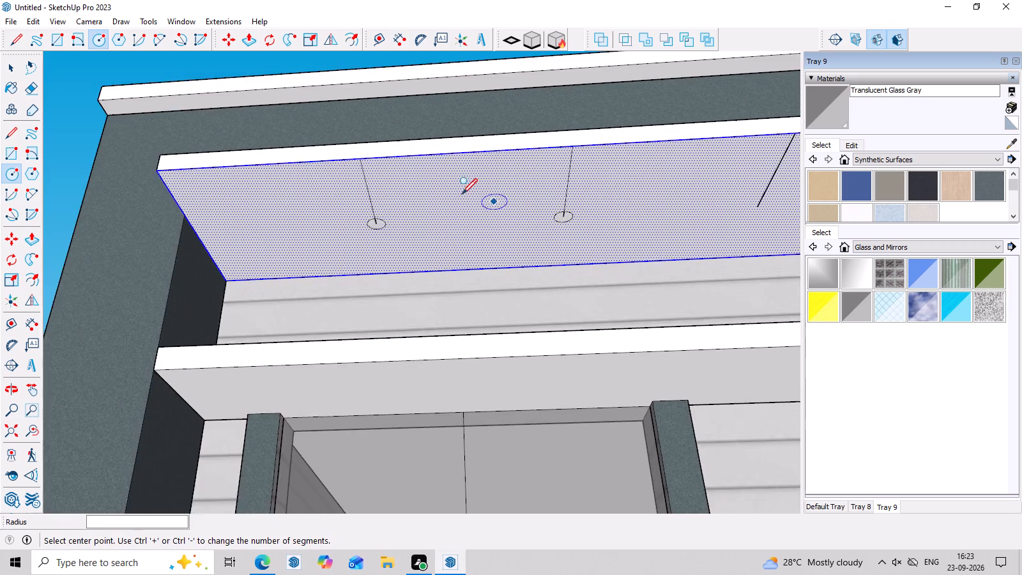
scroll(462, 193, "down", 4)
middle_click_drag(619, 253, 518, 245)
scroll(639, 159, "up", 6)
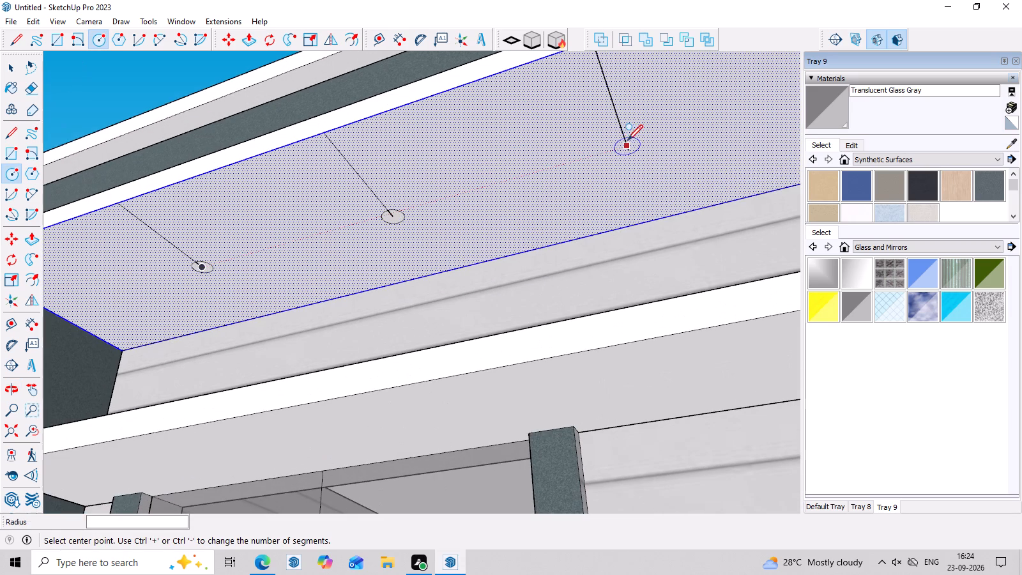
left_click(623, 147)
left_click(641, 148)
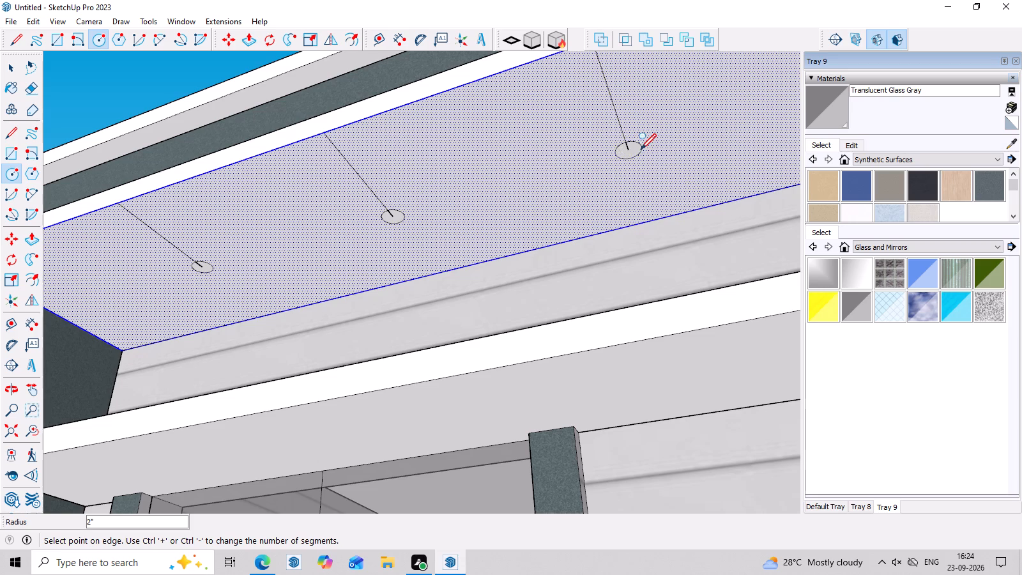
Delete the three guide line segments running from the ledge's outer edge to the circles.
scroll(539, 157, "down", 11)
middle_click_drag(455, 195, 492, 261)
key("space")
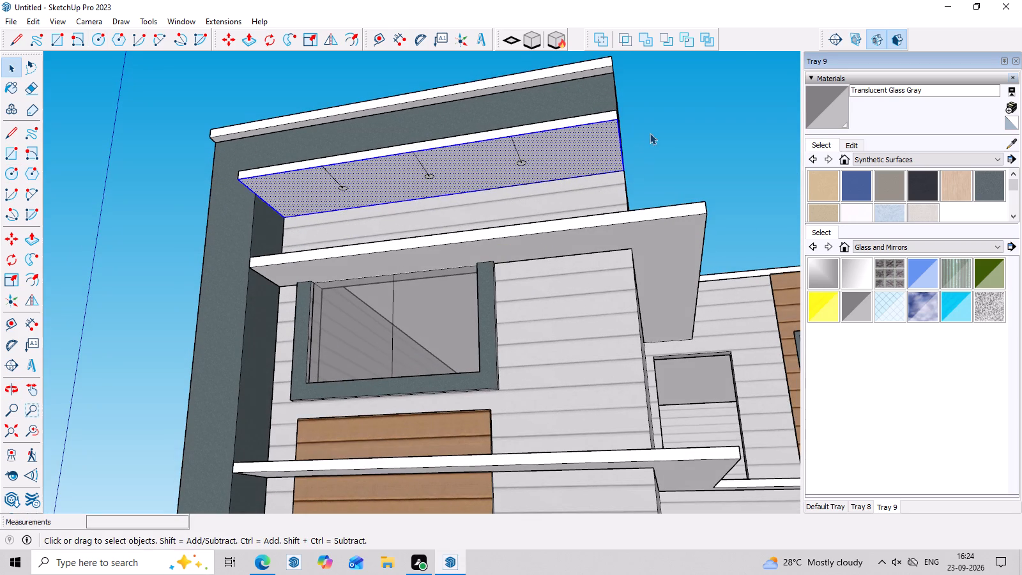
left_click(651, 127)
scroll(508, 130, "up", 7)
left_click(519, 153)
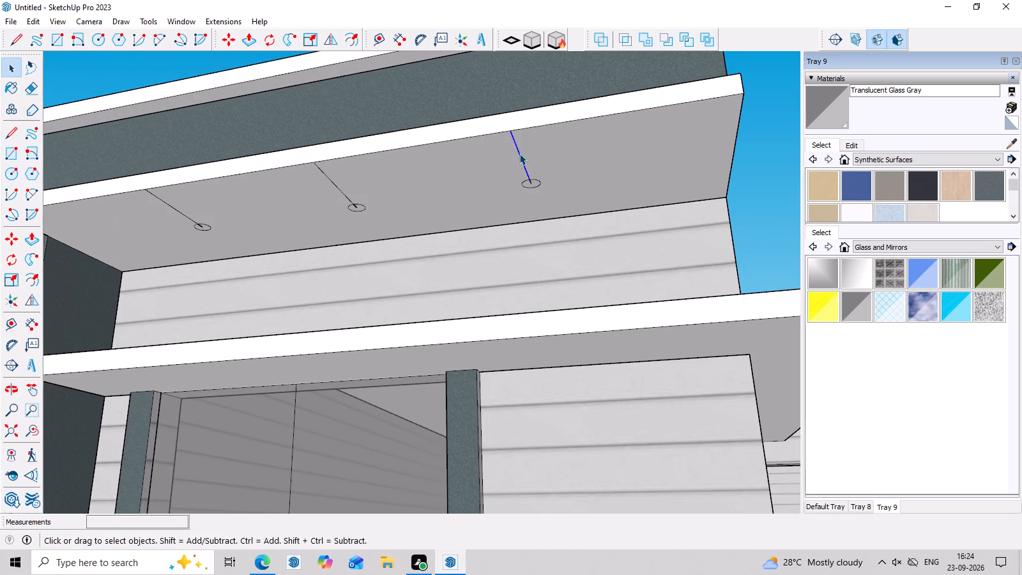
key("Delete")
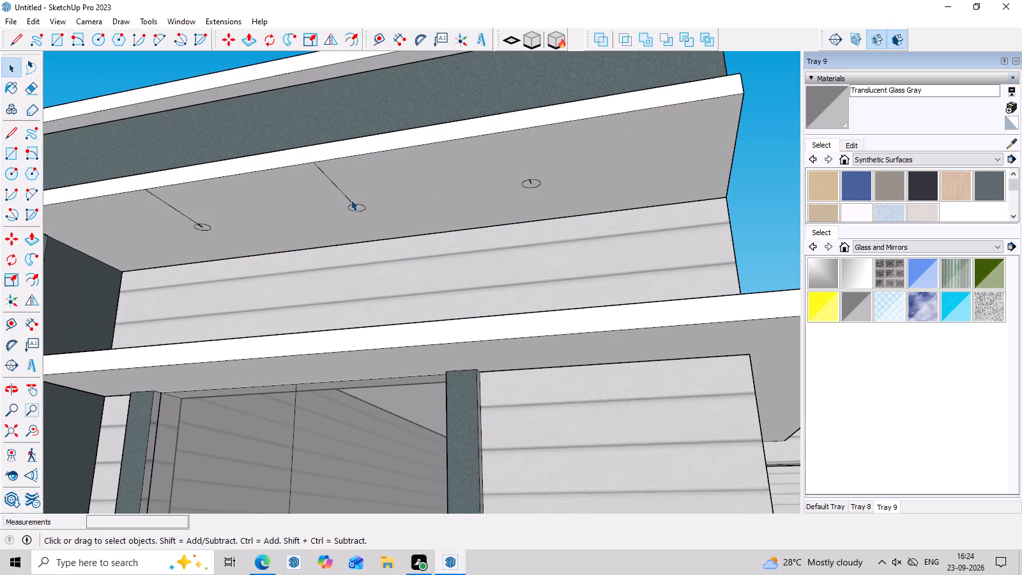
left_click(346, 195)
key("Delete")
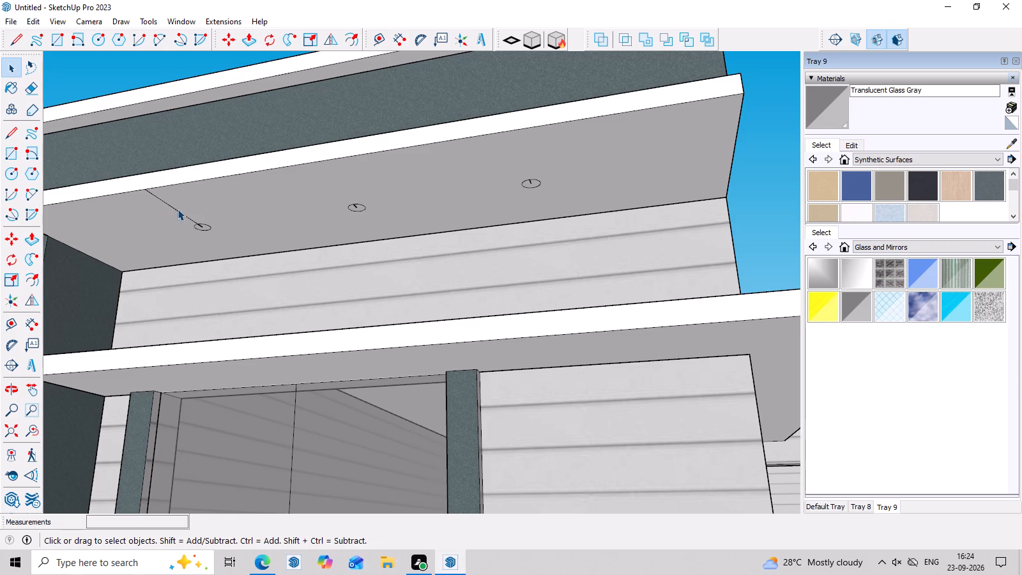
left_click(176, 208)
key("Delete")
Erase the short leftover line segments inside the three circles on the ledge's underside.
scroll(207, 223, "up", 7)
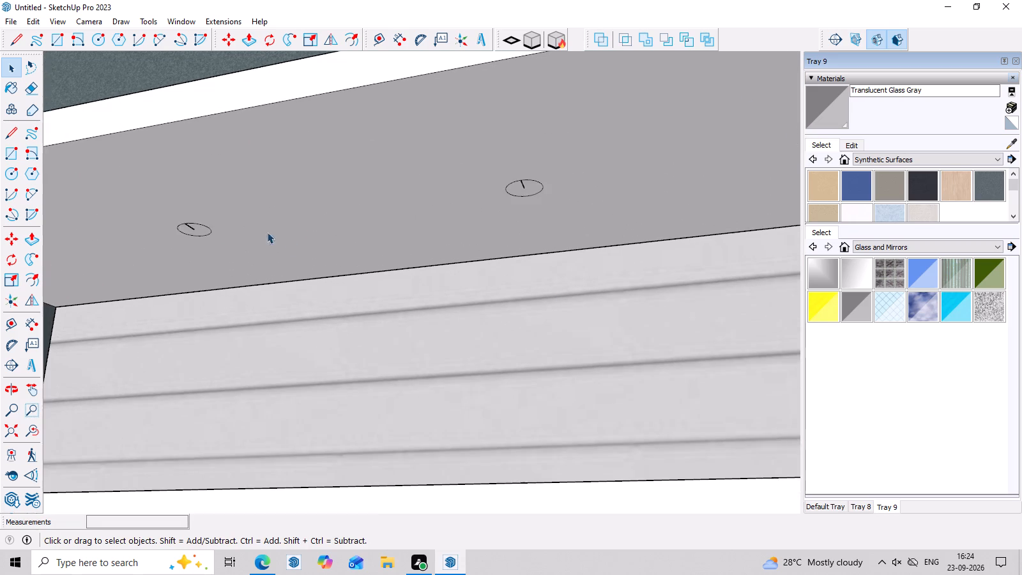
middle_click_drag(291, 238, 330, 150)
scroll(260, 192, "up", 10)
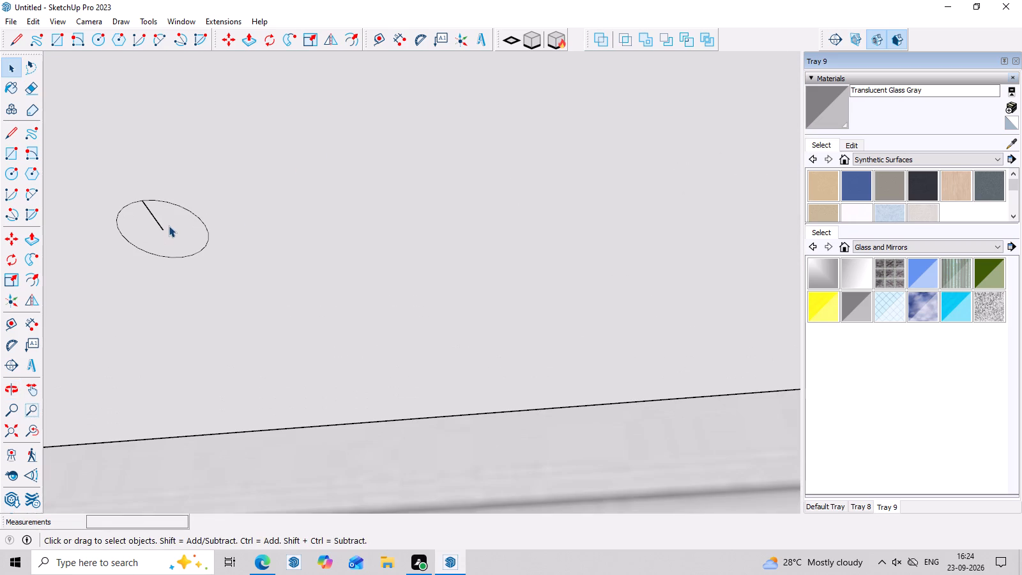
key("e")
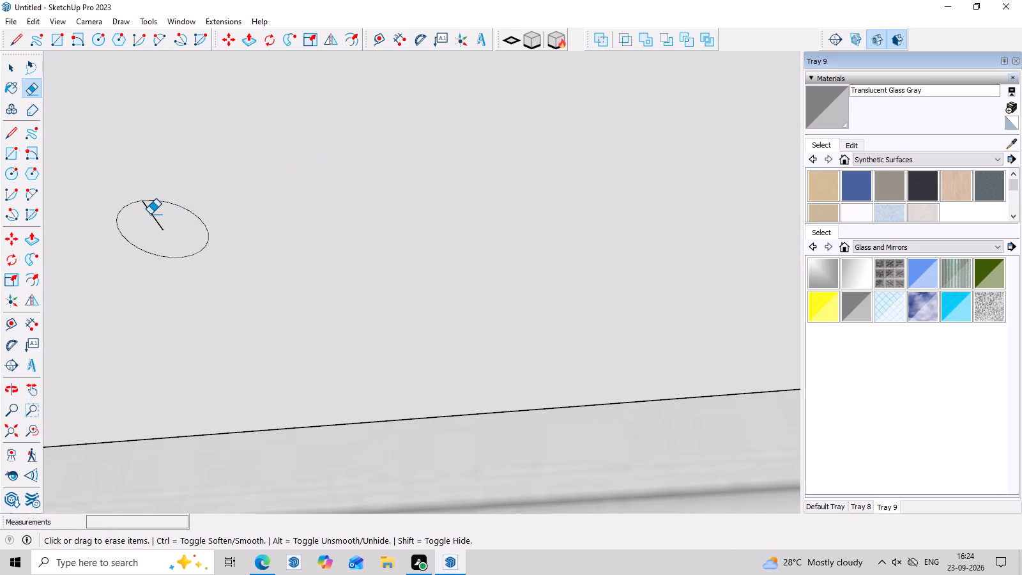
double_click(151, 210)
scroll(175, 224, "down", 5)
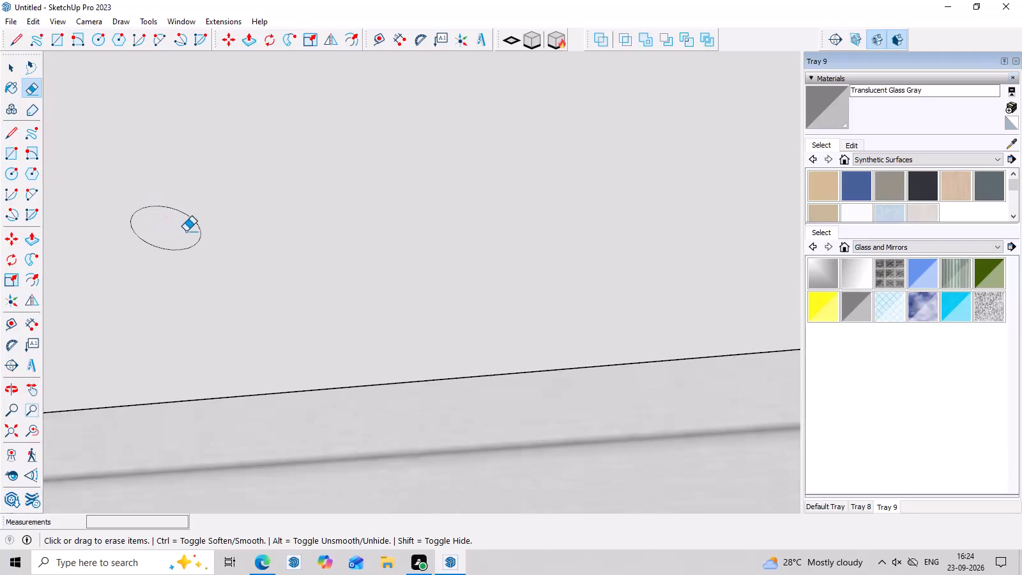
scroll(186, 231, "down", 11)
scroll(404, 204, "up", 14)
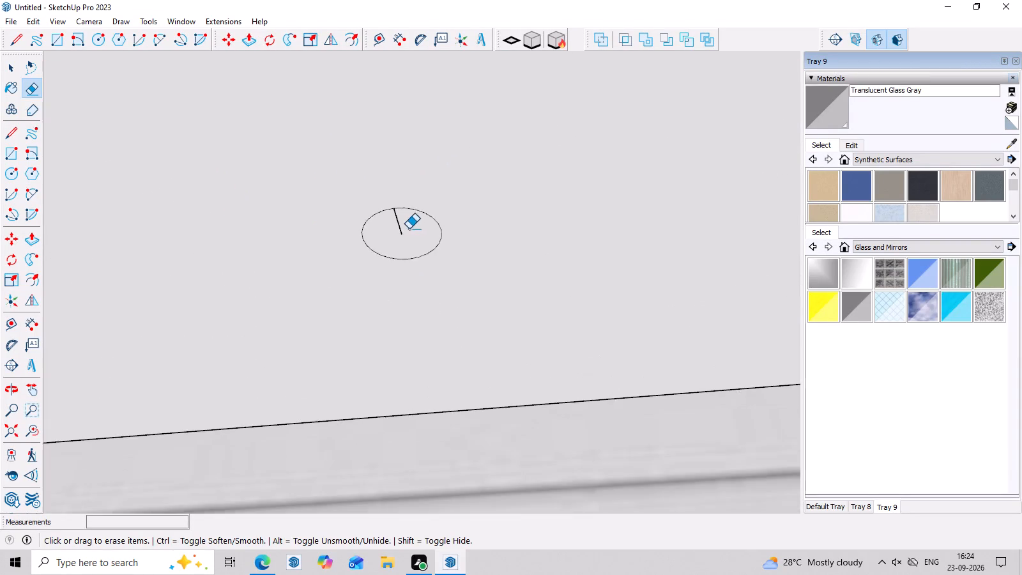
scroll(409, 229, "up", 8)
left_click(382, 204)
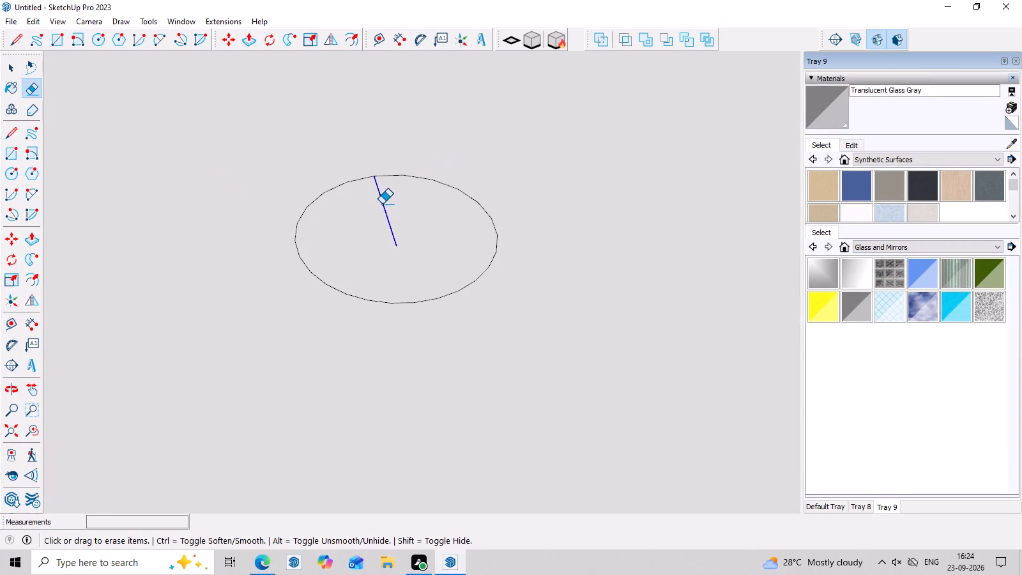
scroll(390, 211, "down", 20)
scroll(390, 211, "down", 5)
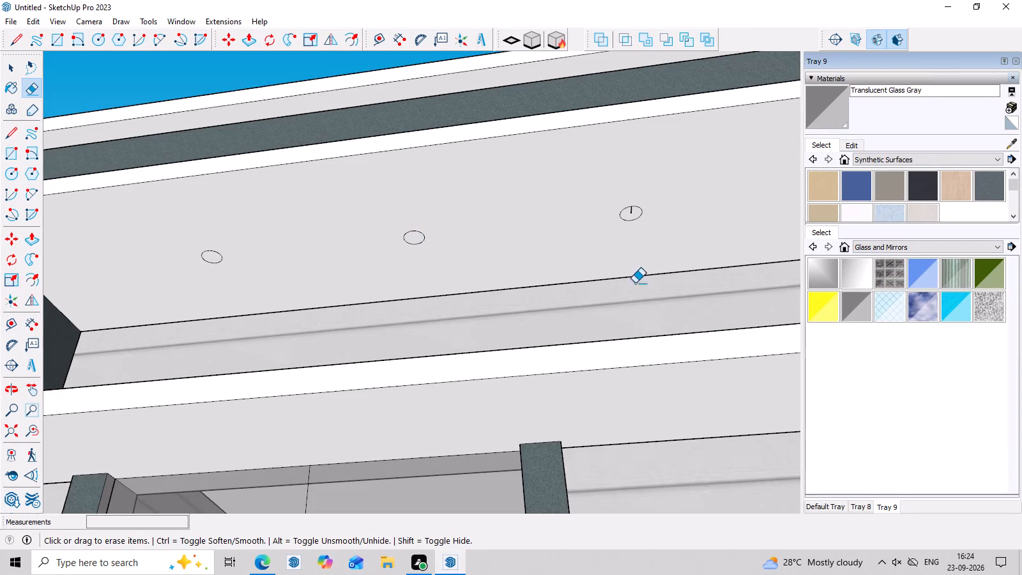
scroll(573, 192, "up", 18)
left_click(618, 222)
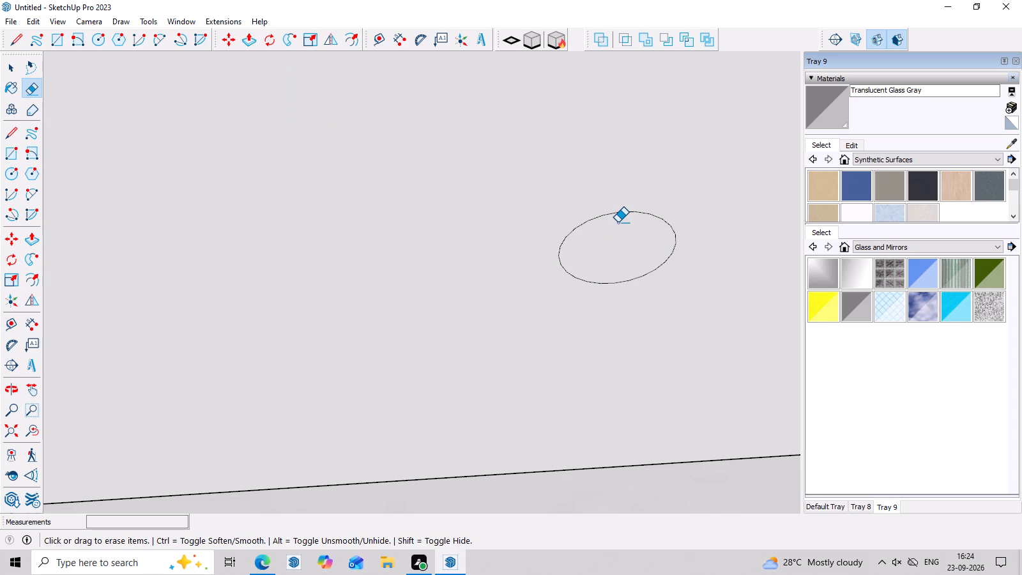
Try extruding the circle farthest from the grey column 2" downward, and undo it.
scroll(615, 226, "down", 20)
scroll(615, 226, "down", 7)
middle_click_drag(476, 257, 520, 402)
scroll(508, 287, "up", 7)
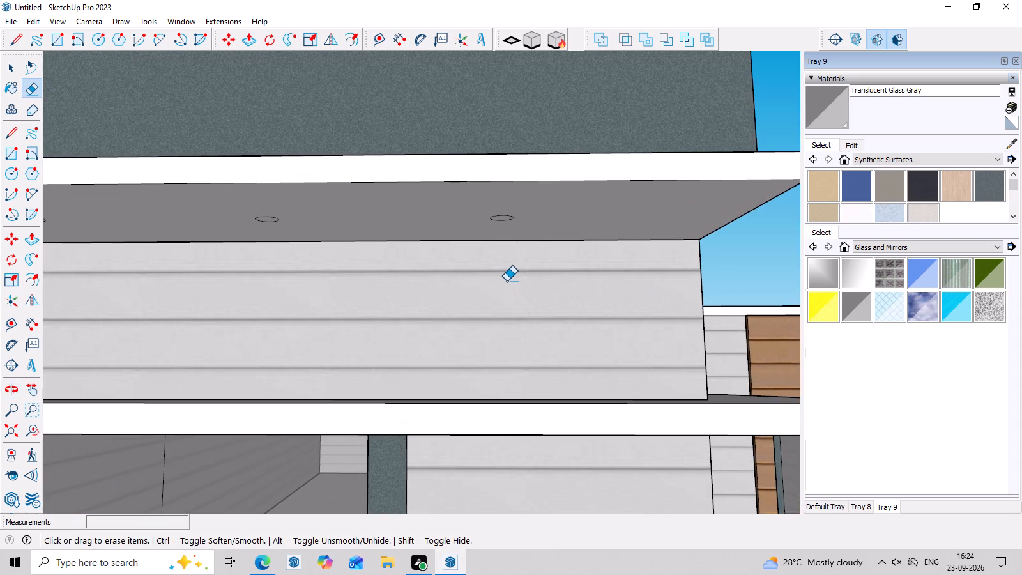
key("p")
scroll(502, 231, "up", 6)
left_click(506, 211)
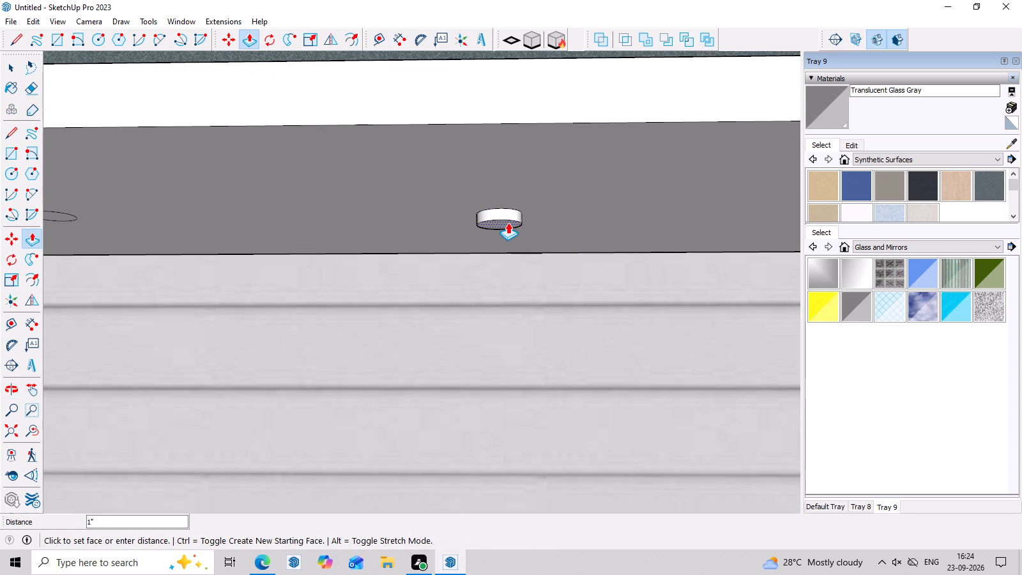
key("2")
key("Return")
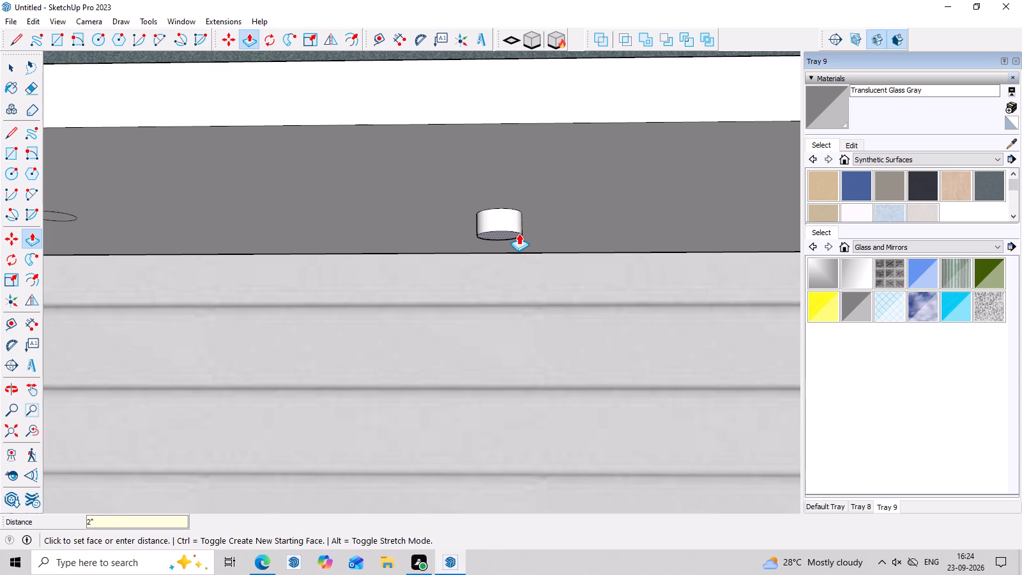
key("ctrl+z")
Extrude the circle farthest from the grey column 1" downward from the ledge's underside.
left_click(504, 215)
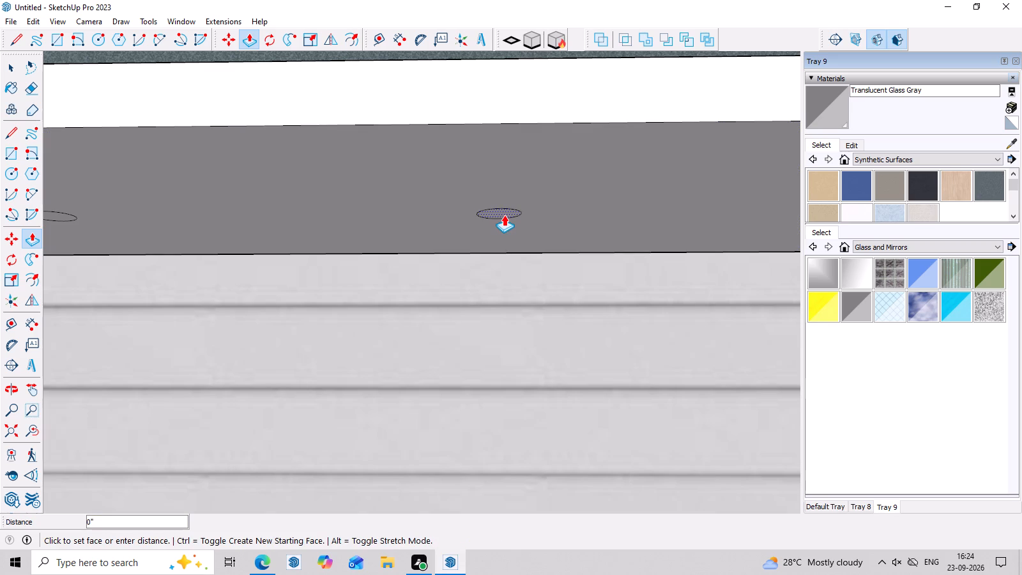
key("1")
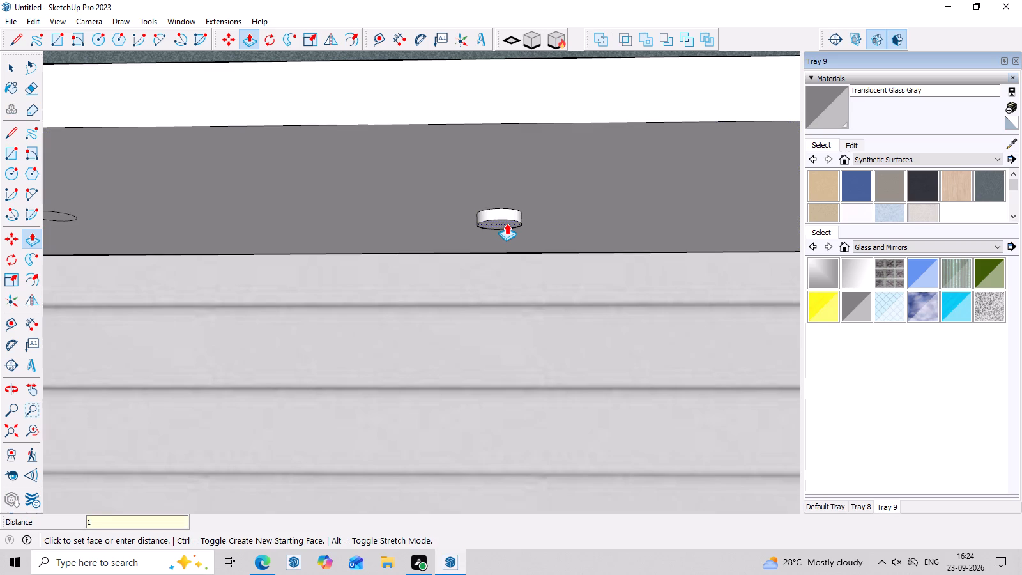
key("Return")
key("Return")
Extrude the other two circles on the ledge's underside downward by the same 1" as the first fixture.
scroll(510, 264, "down", 7)
middle_click_drag(508, 265, 534, 236)
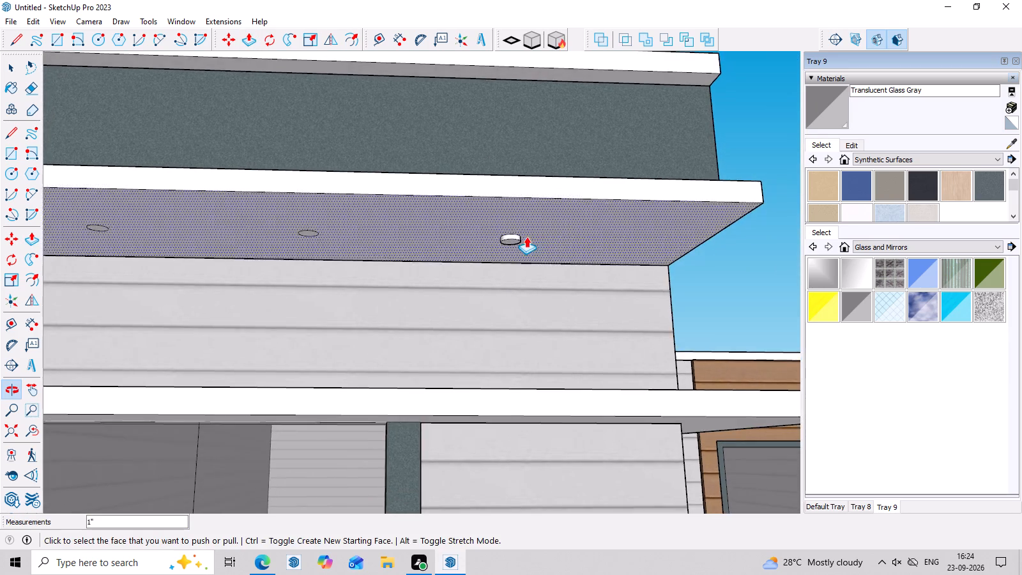
scroll(342, 236, "up", 7)
double_click(308, 232)
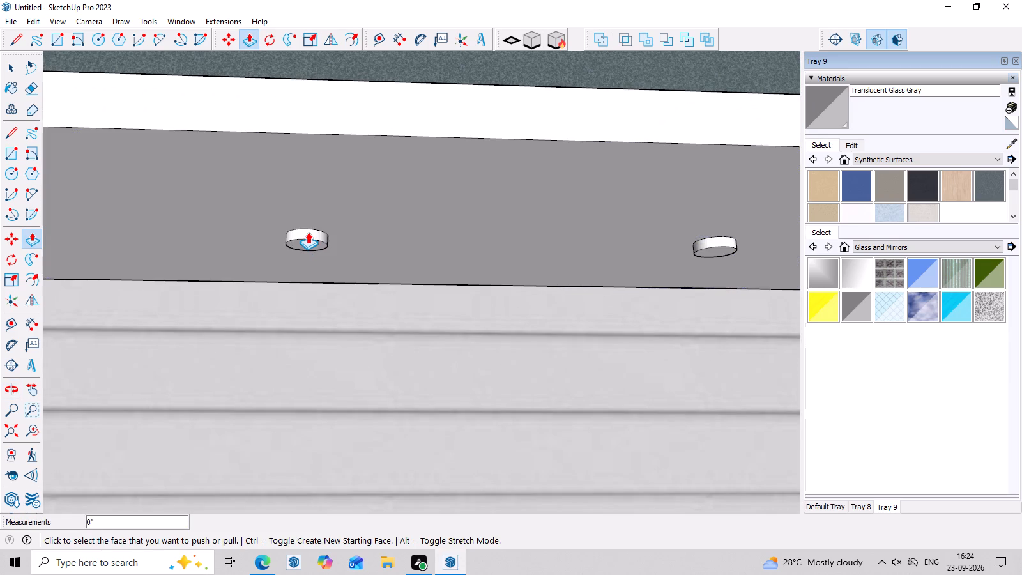
scroll(308, 232, "down", 15)
scroll(238, 250, "up", 6)
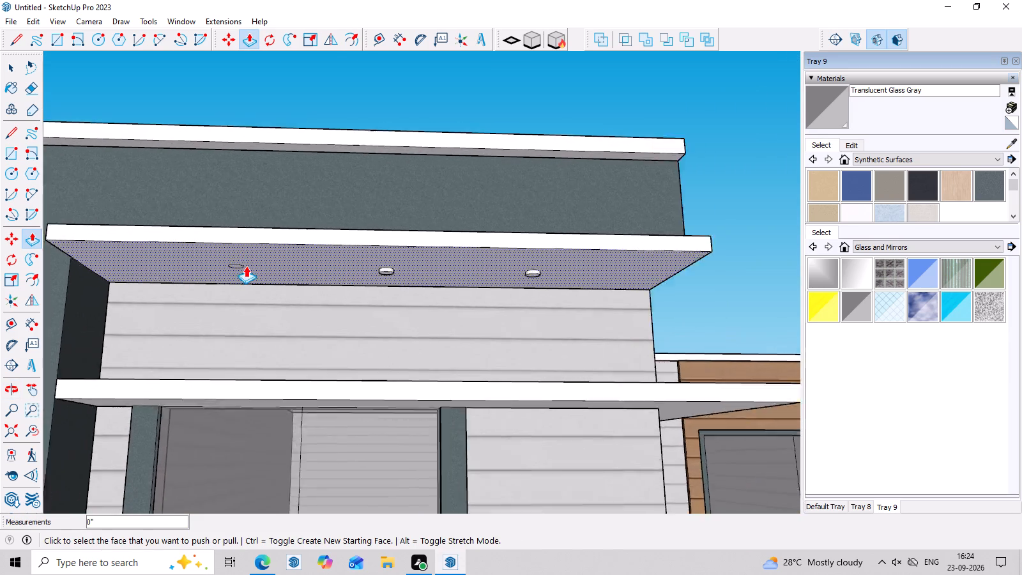
scroll(246, 266, "up", 18)
double_click(234, 261)
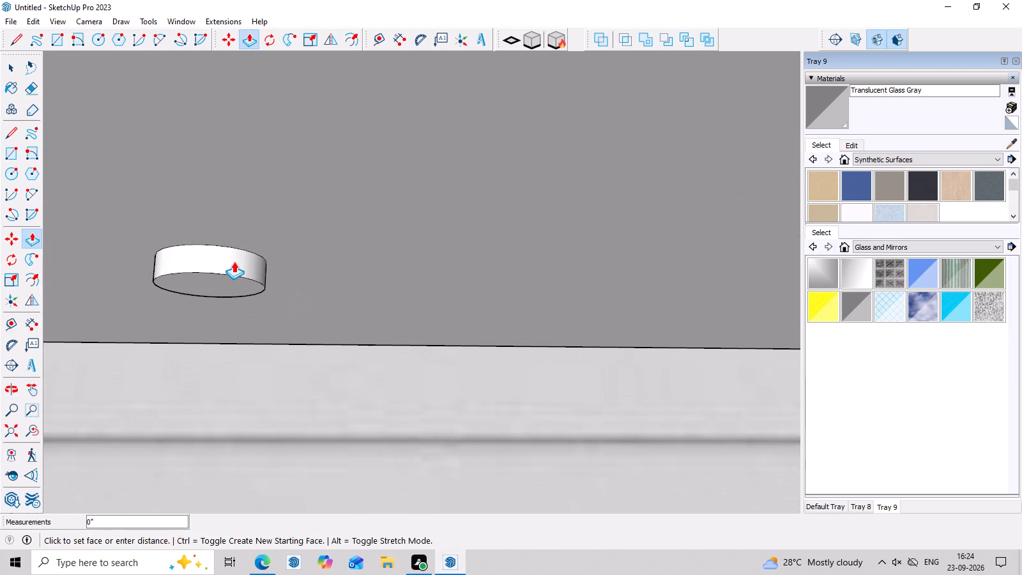
scroll(234, 261, "down", 20)
scroll(234, 261, "down", 8)
key("Escape")
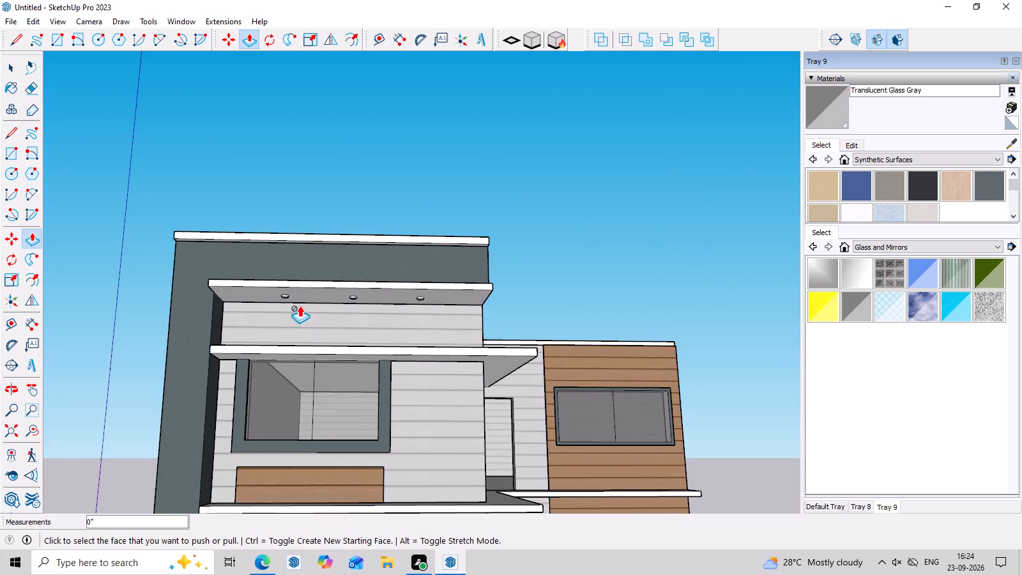
key("space")
Examine the whole house from above, from the front and from below the ledges, including the three light fixtures.
scroll(561, 198, "down", 4)
middle_click_drag(563, 199, 543, 288)
scroll(538, 283, "up", 4)
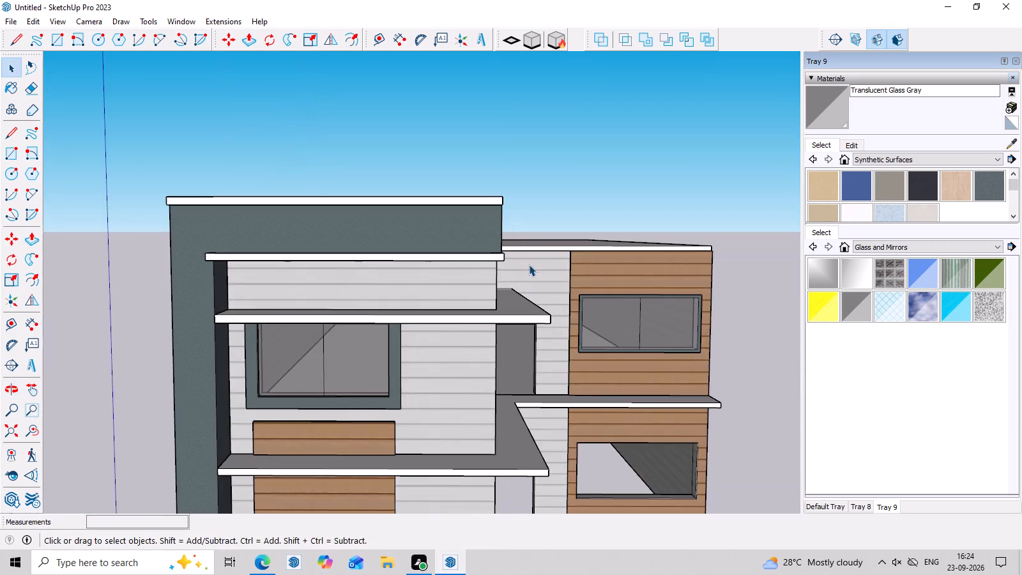
middle_click_drag(530, 294, 524, 241)
scroll(524, 241, "up", 1)
scroll(524, 241, "down", 3)
middle_click_drag(558, 302, 549, 263)
scroll(547, 263, "down", 2)
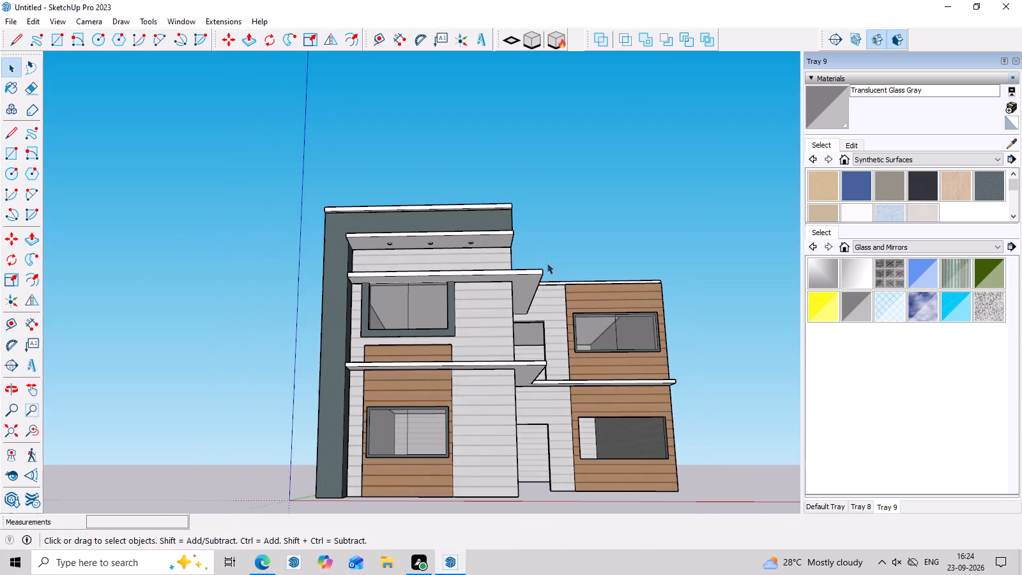
scroll(547, 263, "down", 1)
middle_click(590, 343)
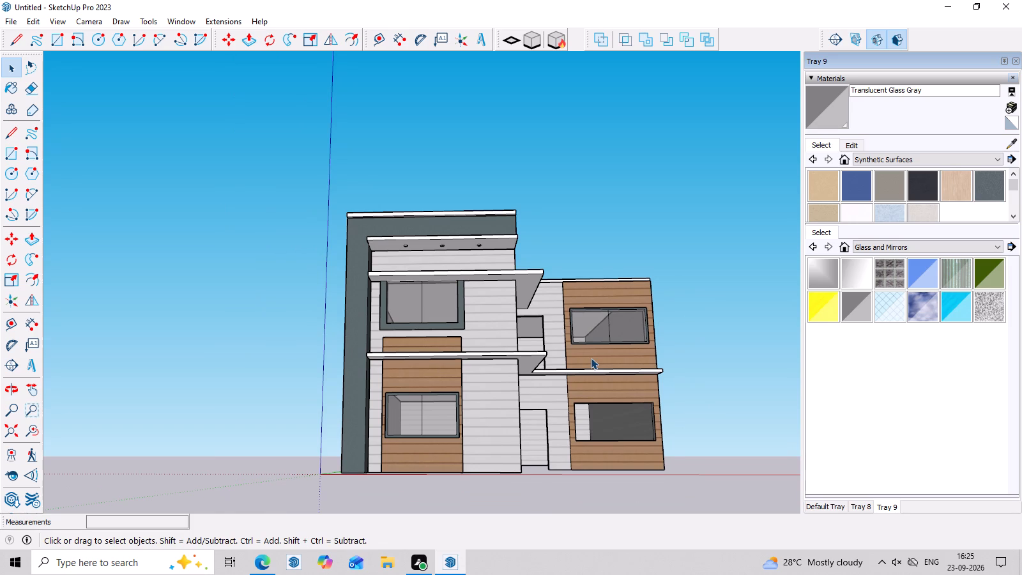
key("Escape")
scroll(659, 316, "down", 6)
middle_click_drag(650, 294, 677, 454)
scroll(670, 374, "up", 2)
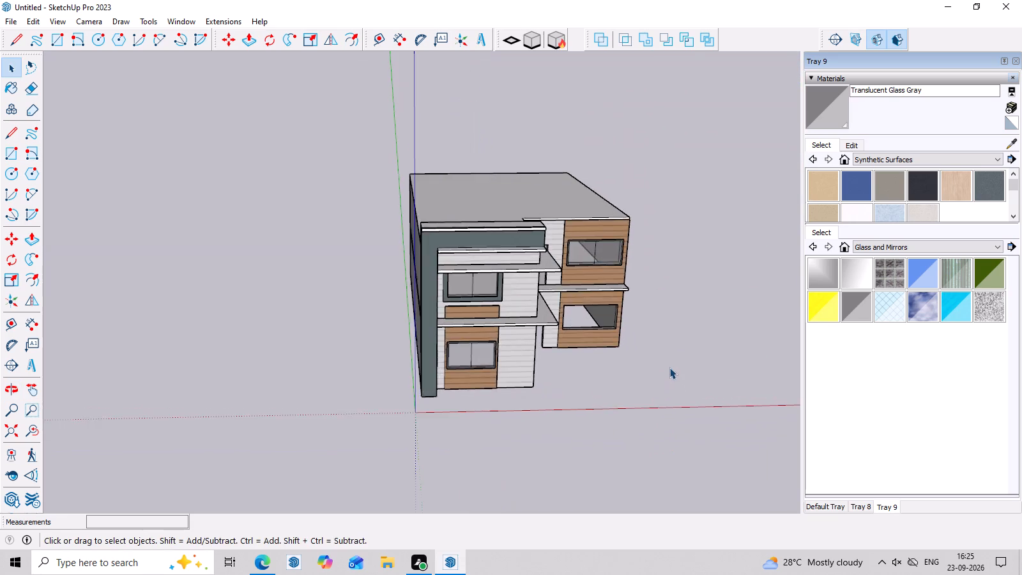
scroll(669, 367, "up", 5)
middle_click_drag(669, 366, 655, 317)
scroll(651, 282, "down", 6)
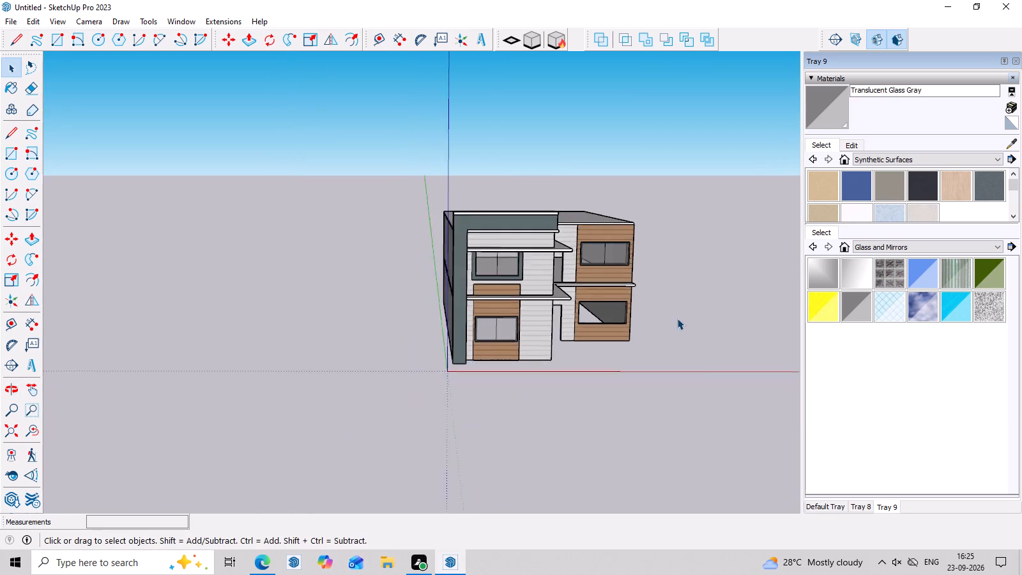
scroll(677, 319, "up", 5)
middle_click_drag(680, 337, 607, 337)
scroll(439, 374, "down", 3)
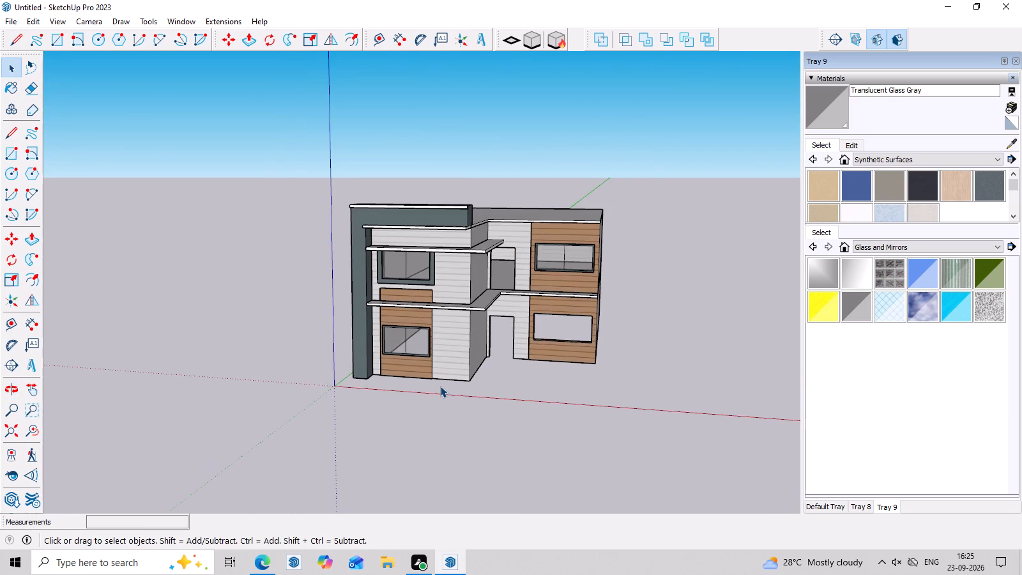
scroll(441, 390, "down", 3)
middle_click_drag(441, 390, 485, 441)
scroll(440, 404, "up", 7)
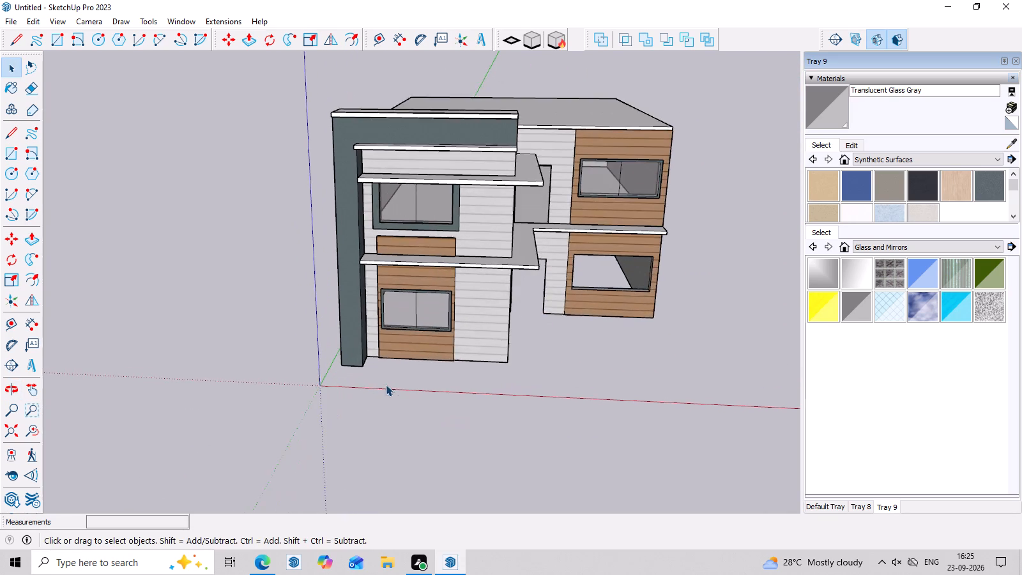
scroll(386, 385, "up", 3)
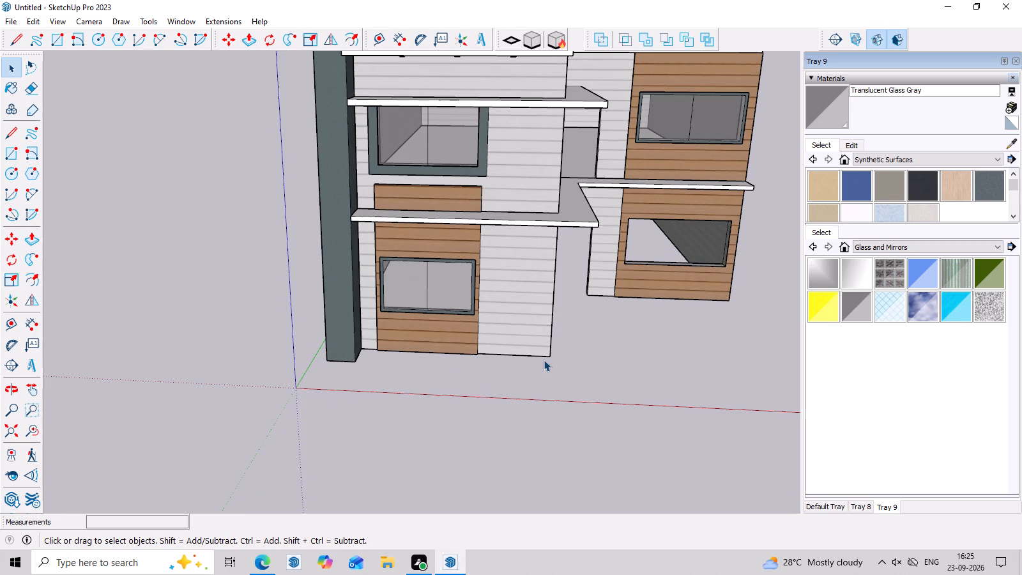
scroll(314, 224, "down", 6)
scroll(600, 165, "up", 5)
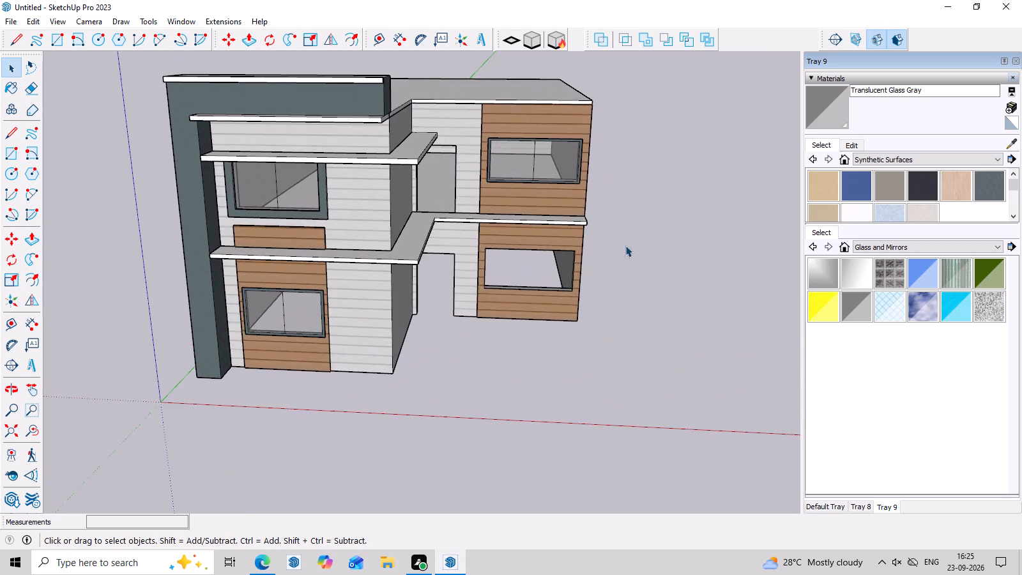
middle_click_drag(634, 226, 641, 172)
scroll(638, 146, "up", 2)
scroll(638, 146, "down", 2)
scroll(407, 107, "up", 1)
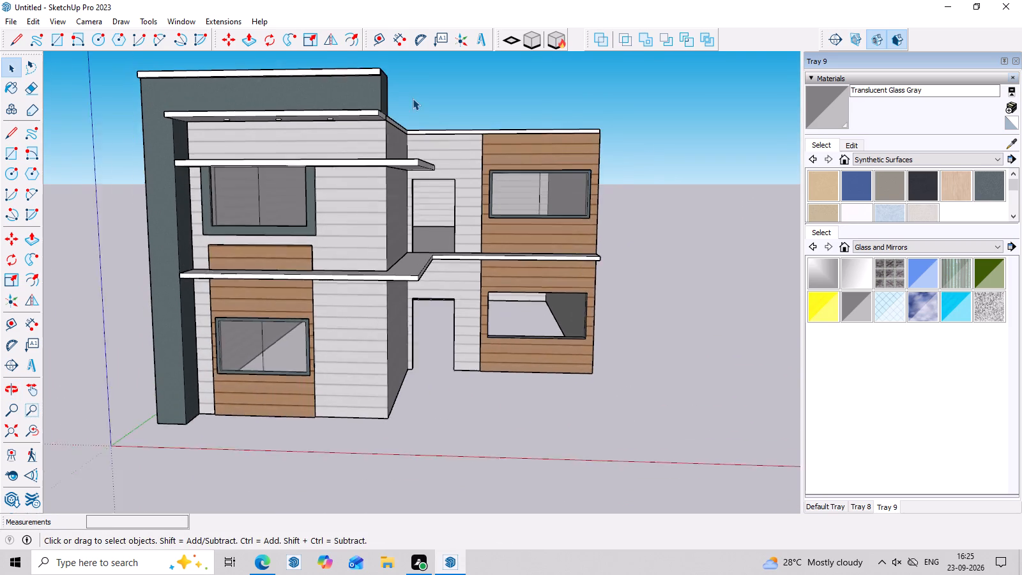
scroll(413, 98, "up", 1)
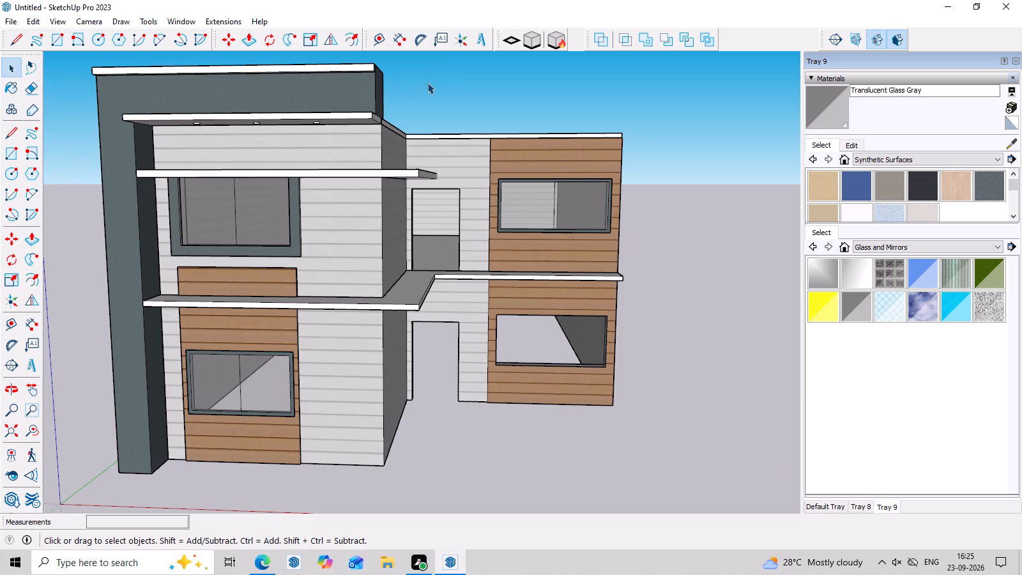
scroll(473, 164, "down", 2)
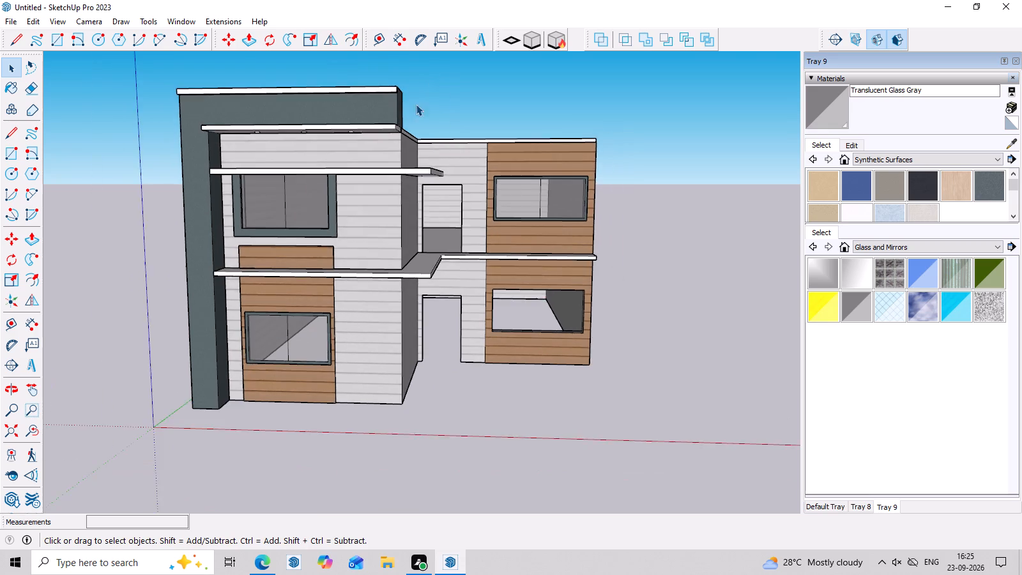
scroll(409, 91, "down", 2)
middle_click_drag(461, 125, 493, 172)
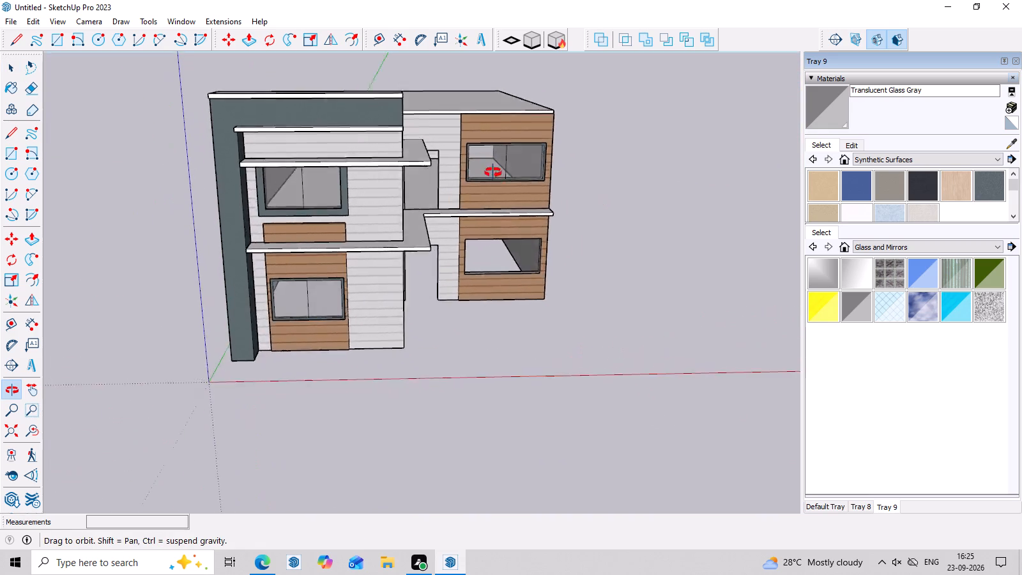
middle_click_drag(493, 172, 485, 112)
scroll(398, 177, "up", 3)
middle_click_drag(409, 296, 420, 235)
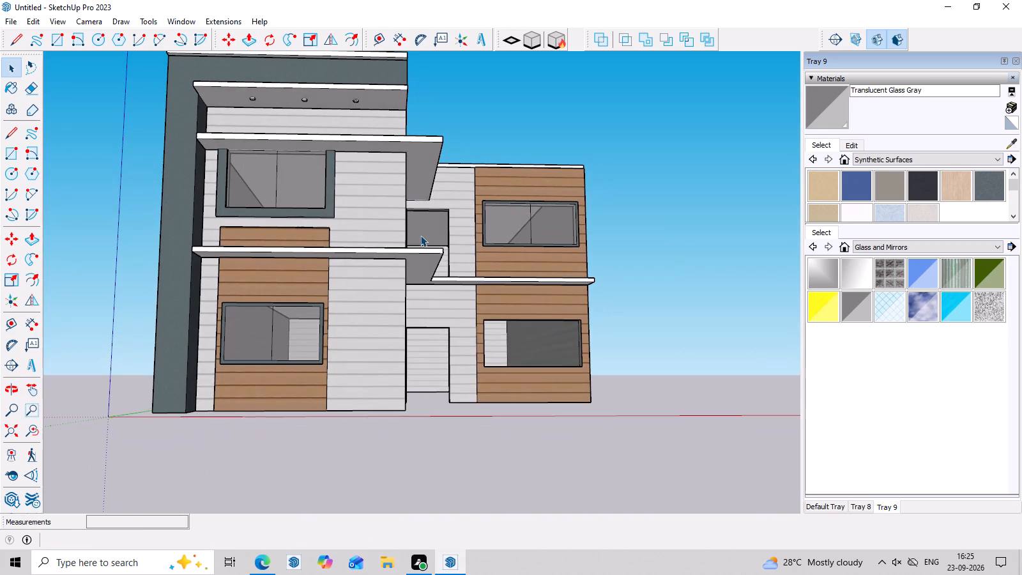
Paint the side and bottom of the light fixture farthest from the grey column with yellow Color D03 from the Colors collection.
left_click(918, 252)
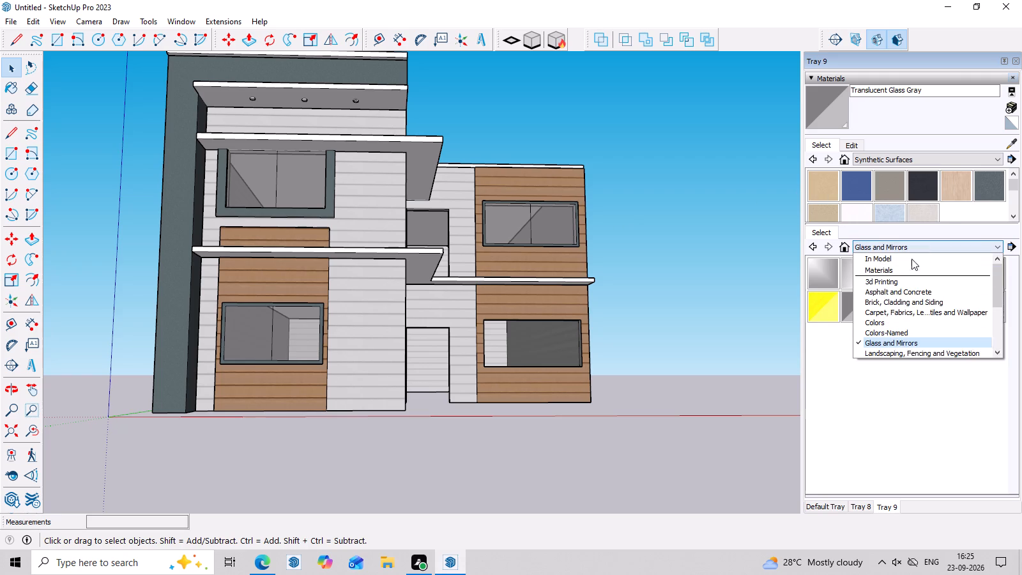
scroll(903, 291, "up", 4)
left_click(902, 325)
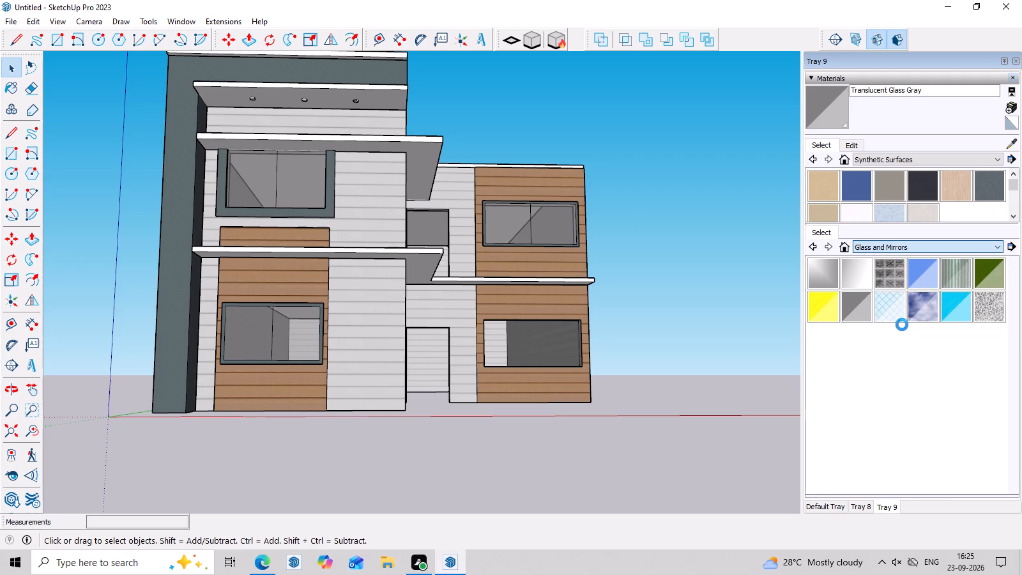
scroll(901, 330, "down", 3)
left_click(899, 343)
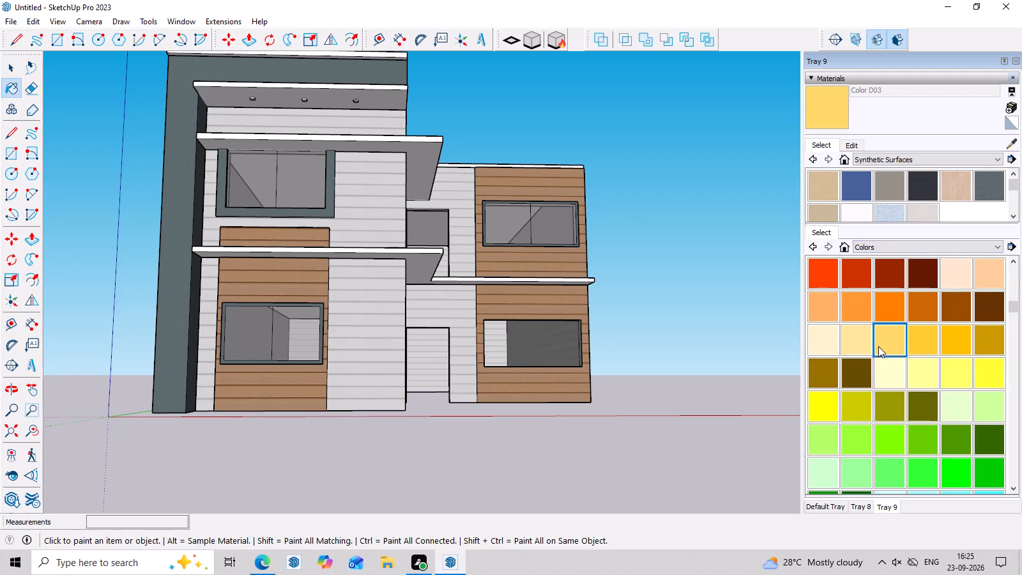
scroll(314, 81, "up", 20)
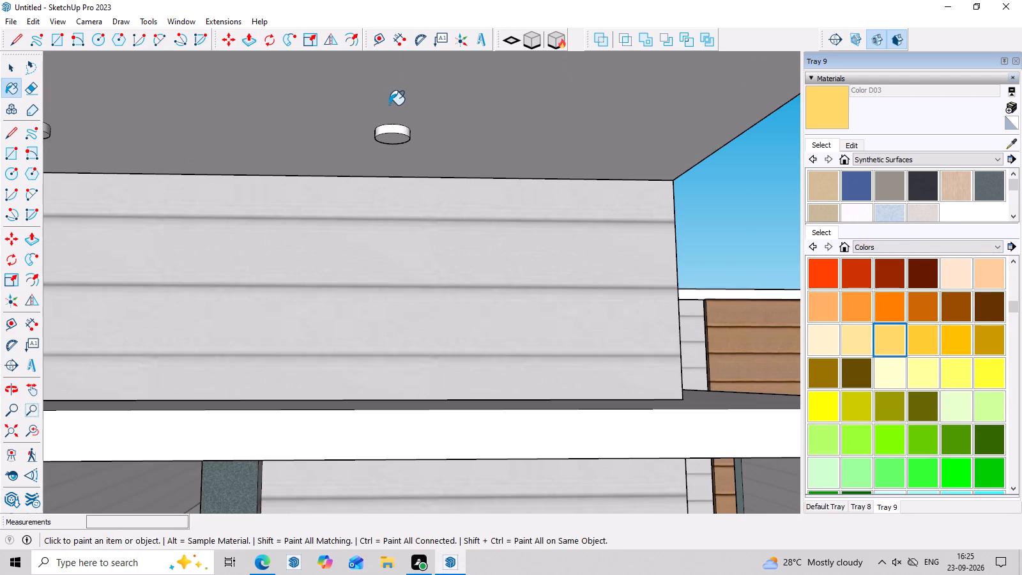
left_click(402, 132)
left_click(400, 135)
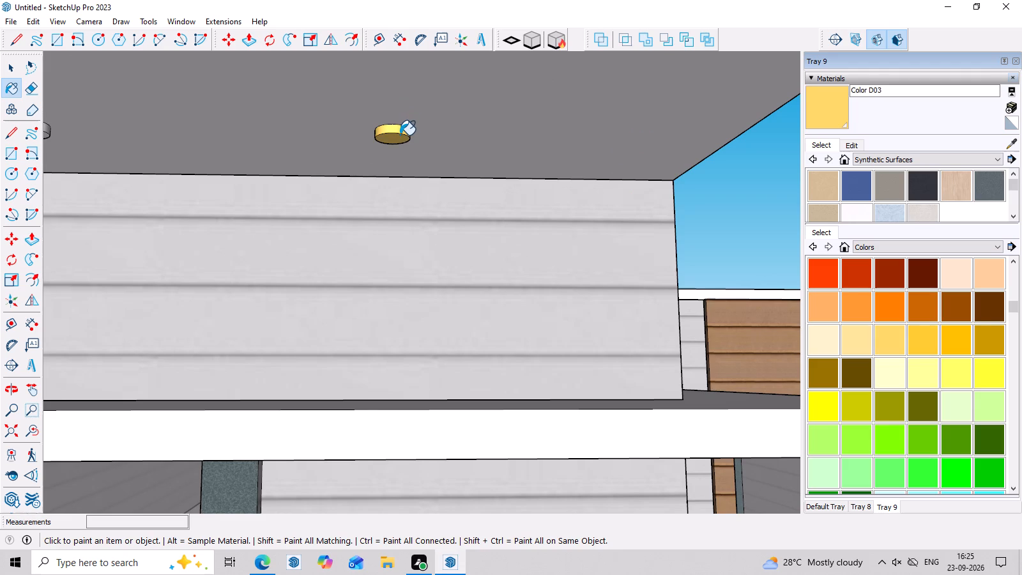
Paint the sides and bottoms of the middle fixture and the one nearest the grey column with Color D03.
scroll(393, 138, "down", 8)
scroll(204, 149, "up", 12)
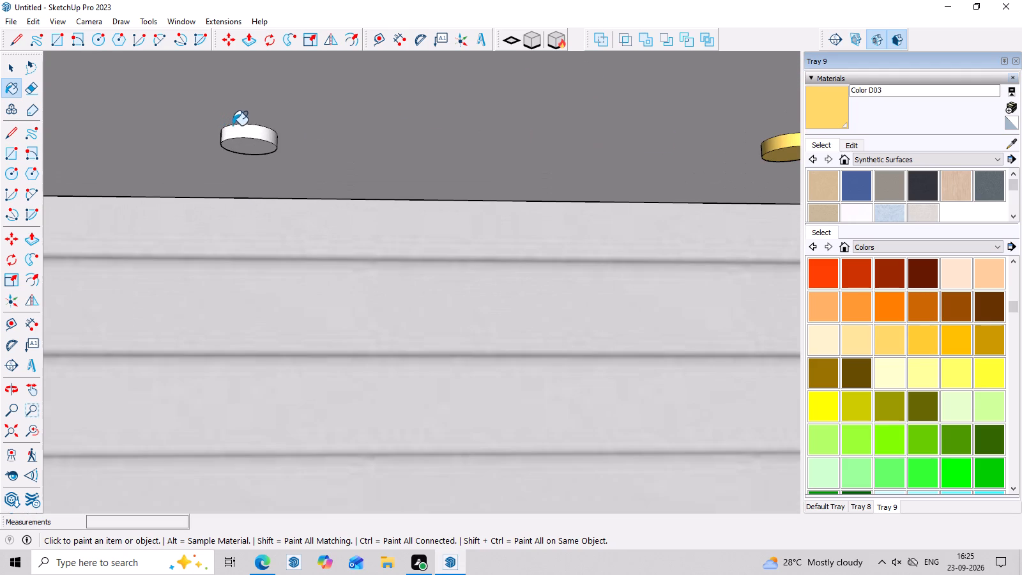
left_click(246, 130)
left_click(245, 144)
scroll(245, 144, "down", 16)
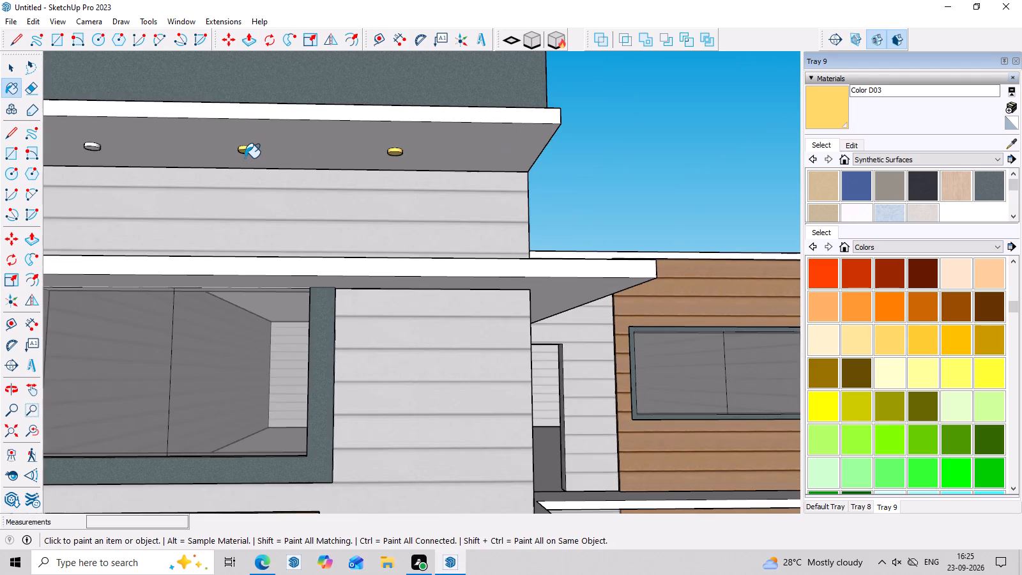
scroll(245, 158, "down", 1)
scroll(196, 167, "up", 8)
scroll(96, 139, "up", 4)
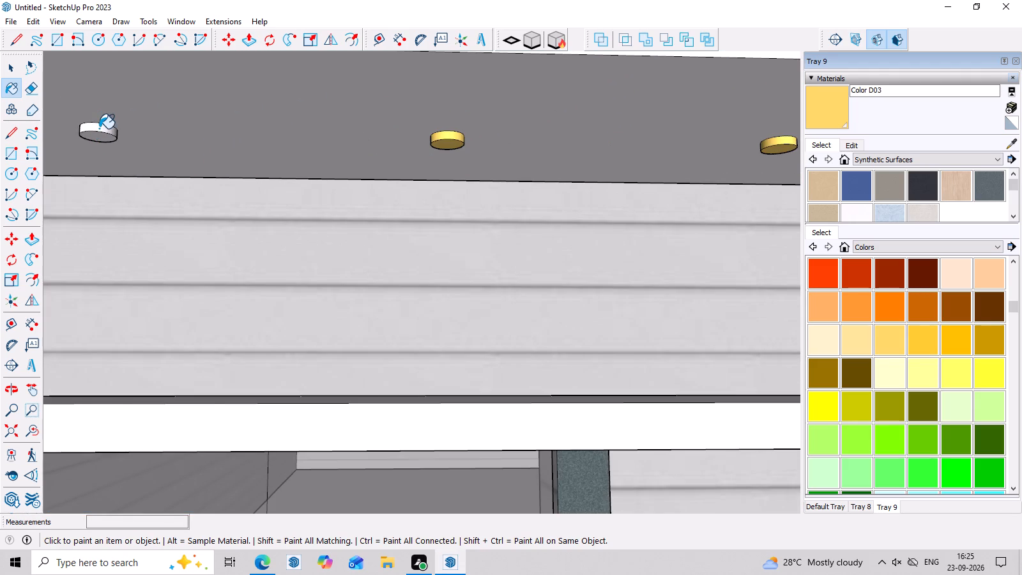
left_click(99, 128)
left_click(100, 132)
left_click(101, 137)
scroll(105, 137, "down", 2)
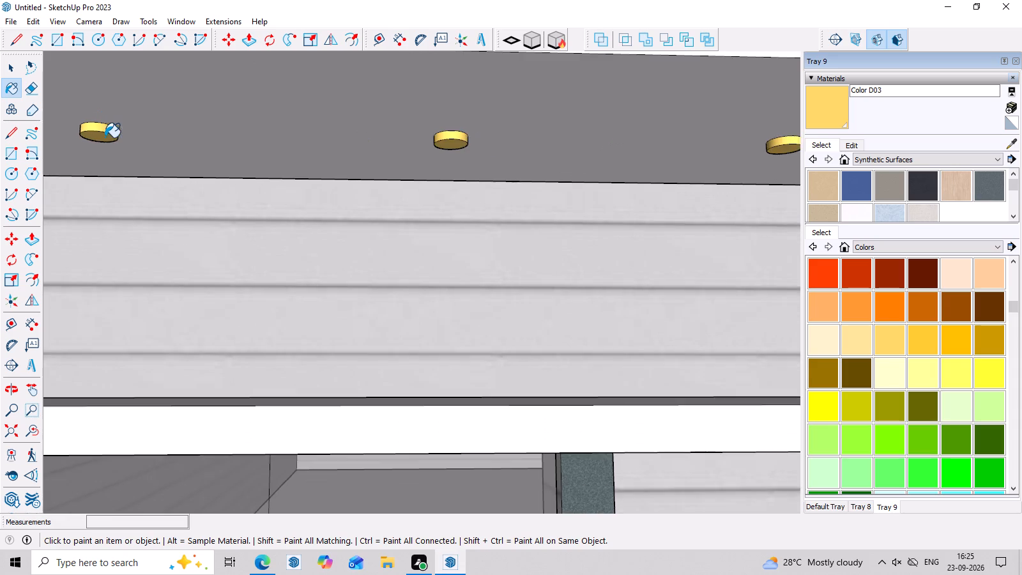
scroll(105, 137, "down", 19)
key("Escape")
key("space")
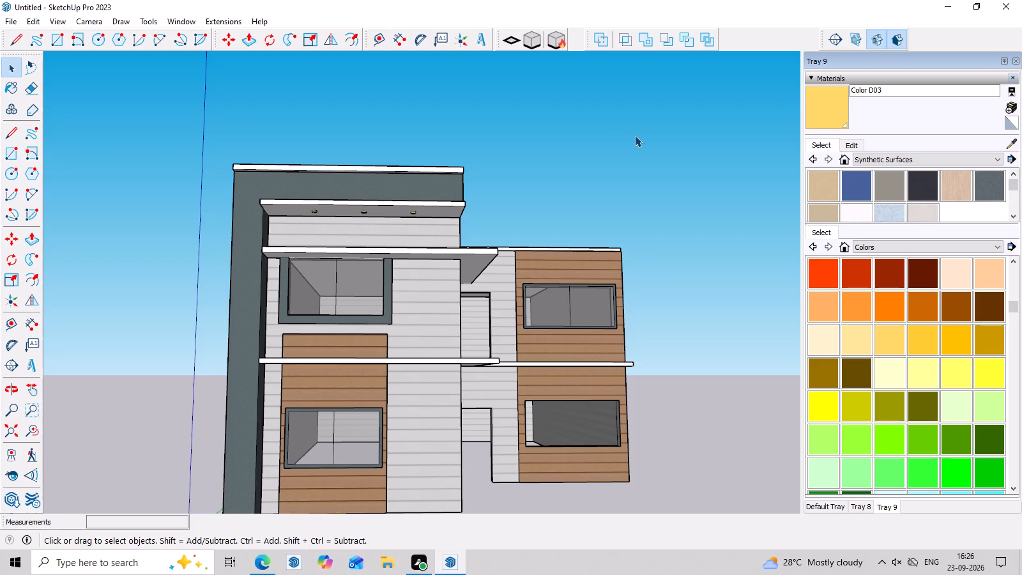
Examine the yellow light fixtures under the top ledge and the overall facade from several angles.
scroll(514, 124, "down", 5)
middle_click_drag(514, 140, 517, 199)
scroll(409, 230, "up", 7)
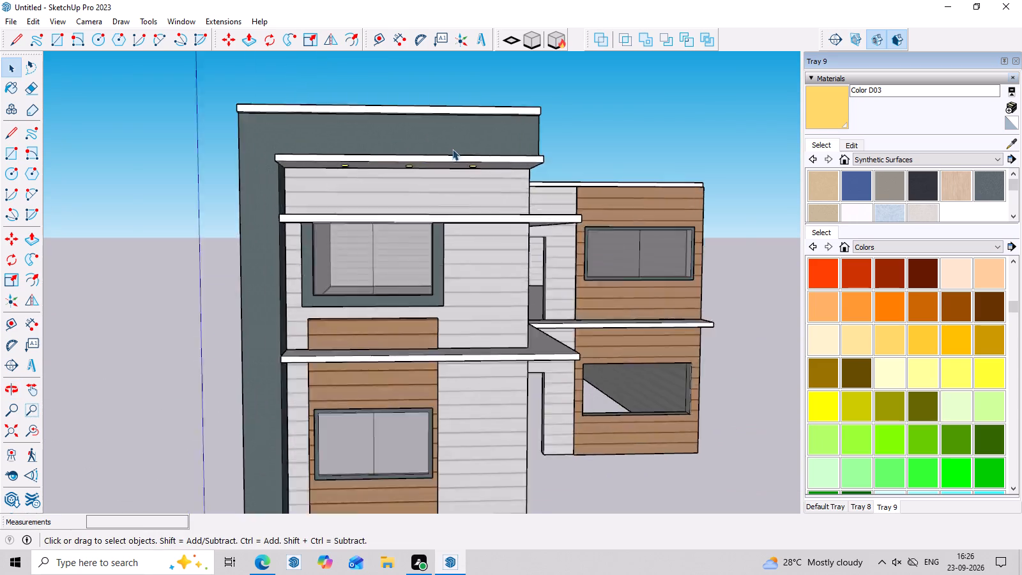
scroll(452, 149, "up", 7)
middle_click_drag(477, 134, 487, 61)
scroll(487, 61, "down", 7)
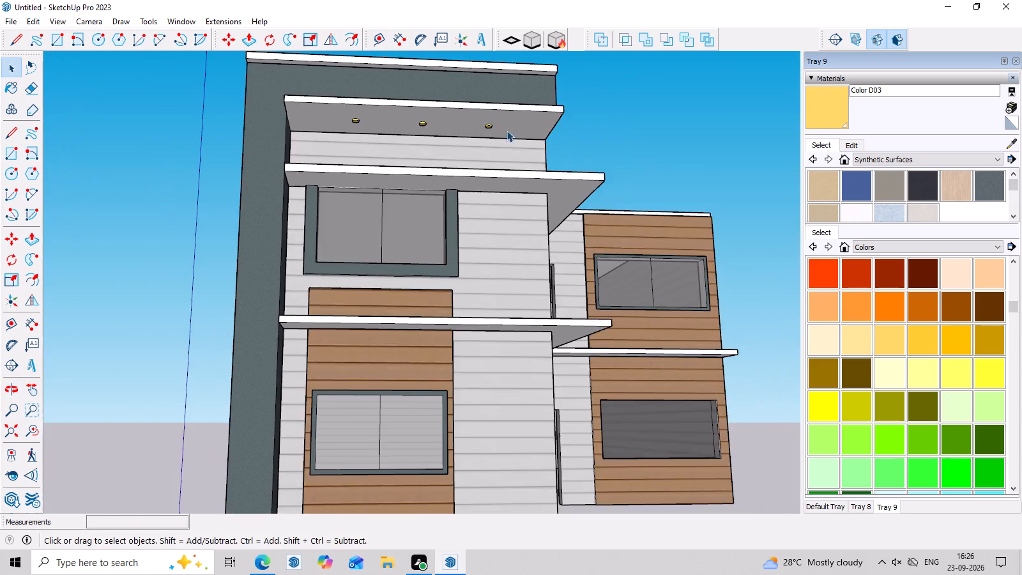
scroll(553, 242, "down", 3)
middle_click_drag(591, 319, 492, 331)
scroll(492, 331, "down", 7)
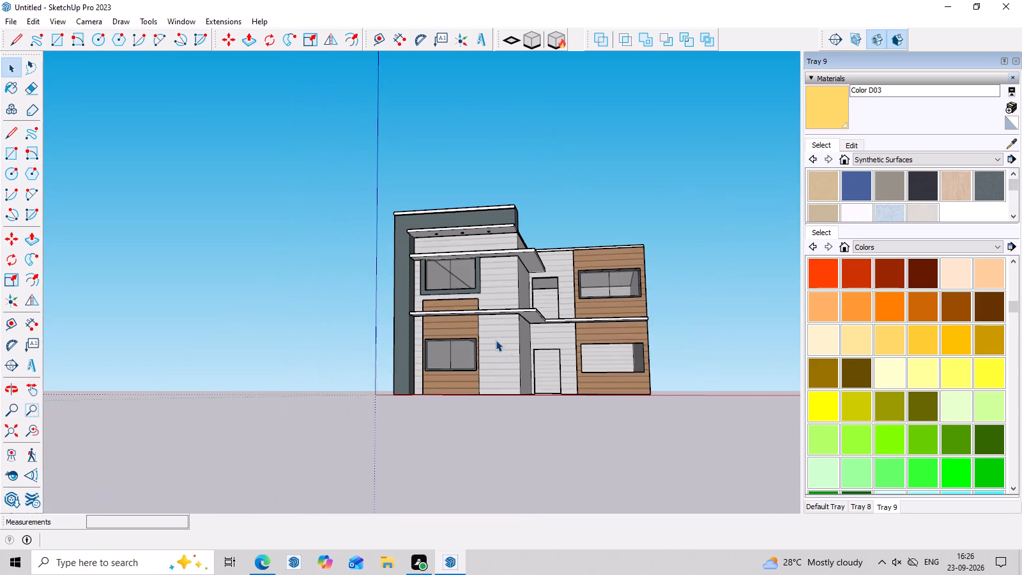
middle_click_drag(662, 411, 719, 414)
scroll(713, 369, "up", 7)
middle_click_drag(711, 364, 713, 396)
scroll(660, 362, "up", 2)
scroll(659, 356, "down", 2)
scroll(190, 59, "up", 2)
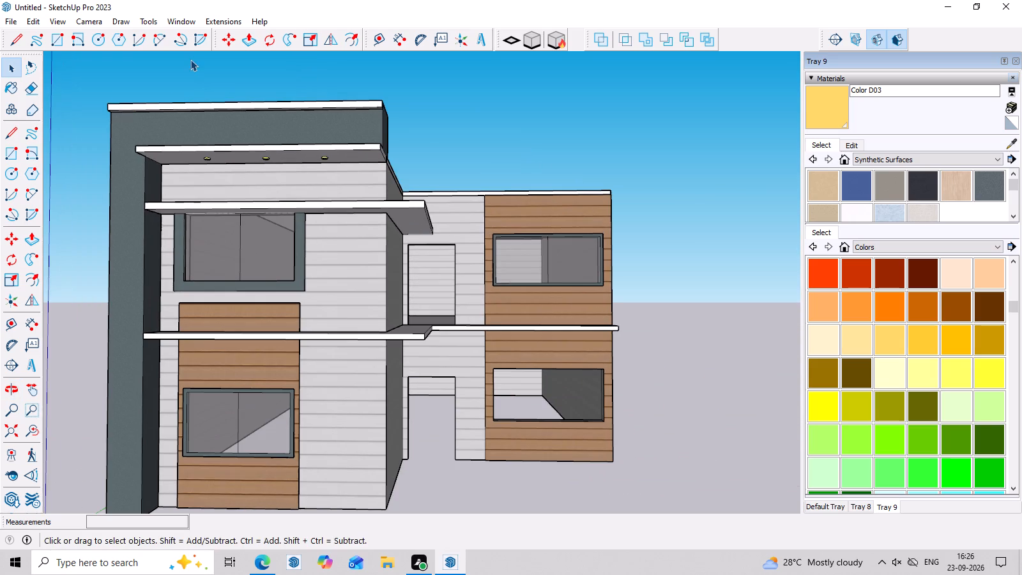
middle_click_drag(445, 153, 466, 174)
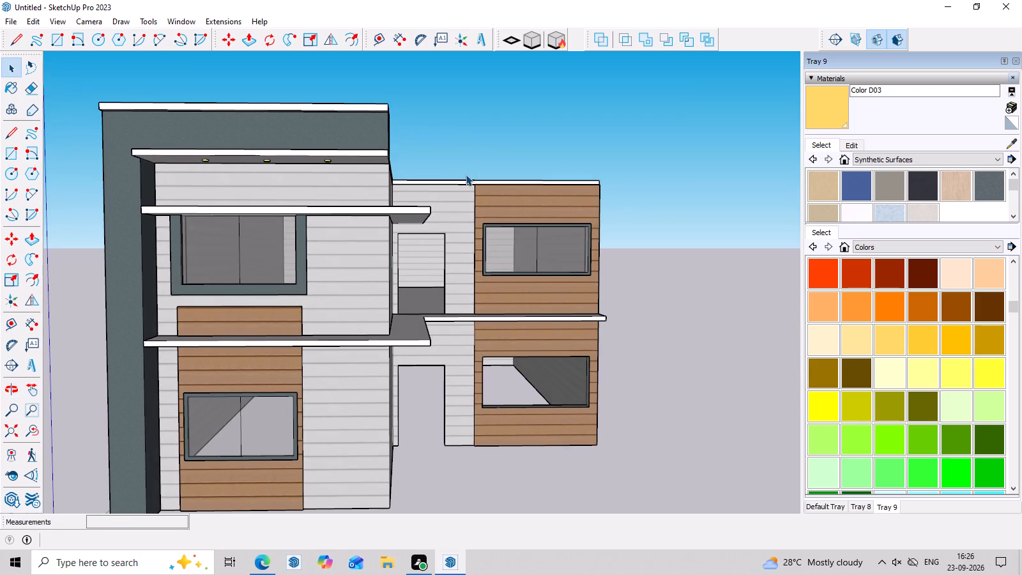
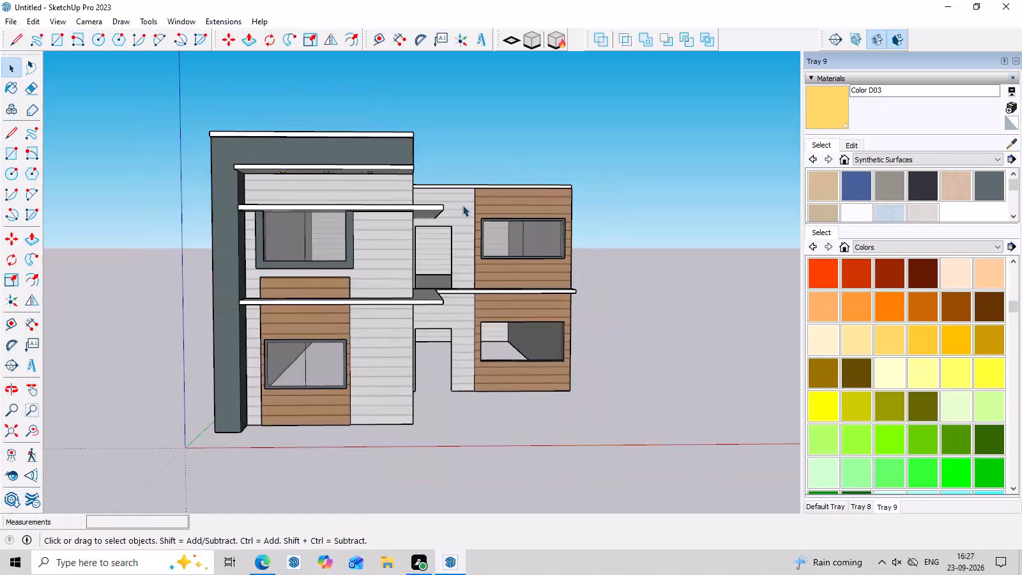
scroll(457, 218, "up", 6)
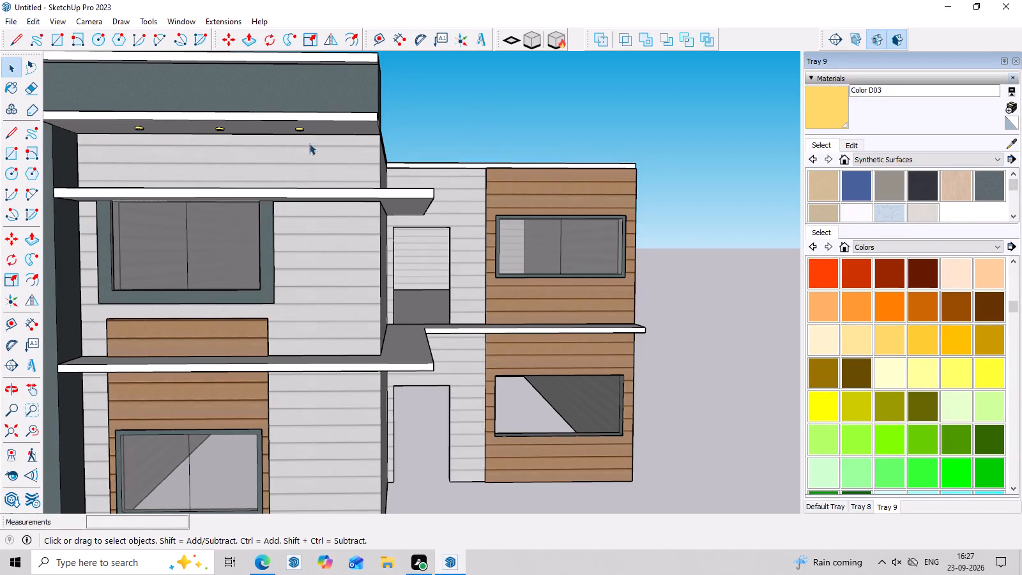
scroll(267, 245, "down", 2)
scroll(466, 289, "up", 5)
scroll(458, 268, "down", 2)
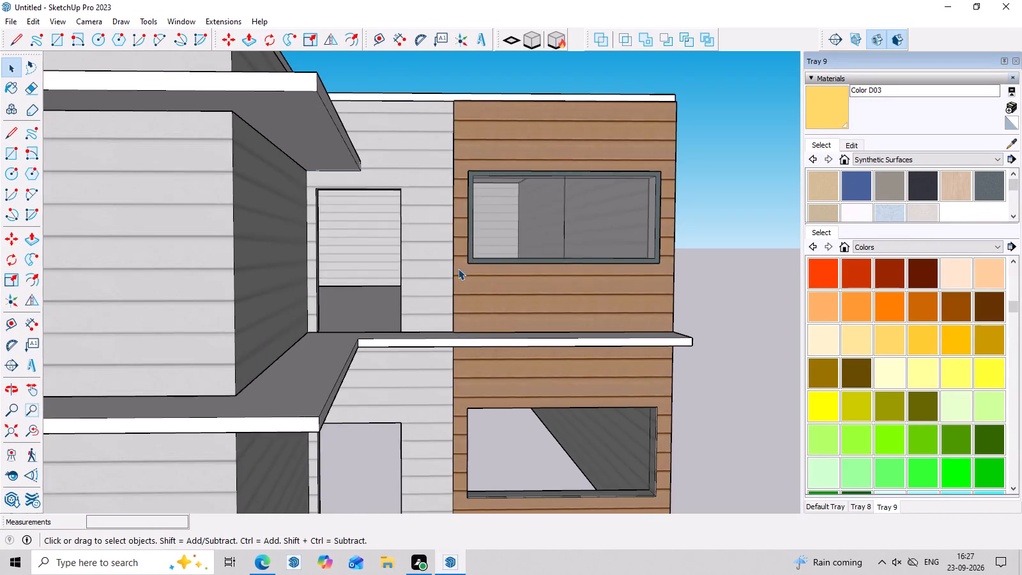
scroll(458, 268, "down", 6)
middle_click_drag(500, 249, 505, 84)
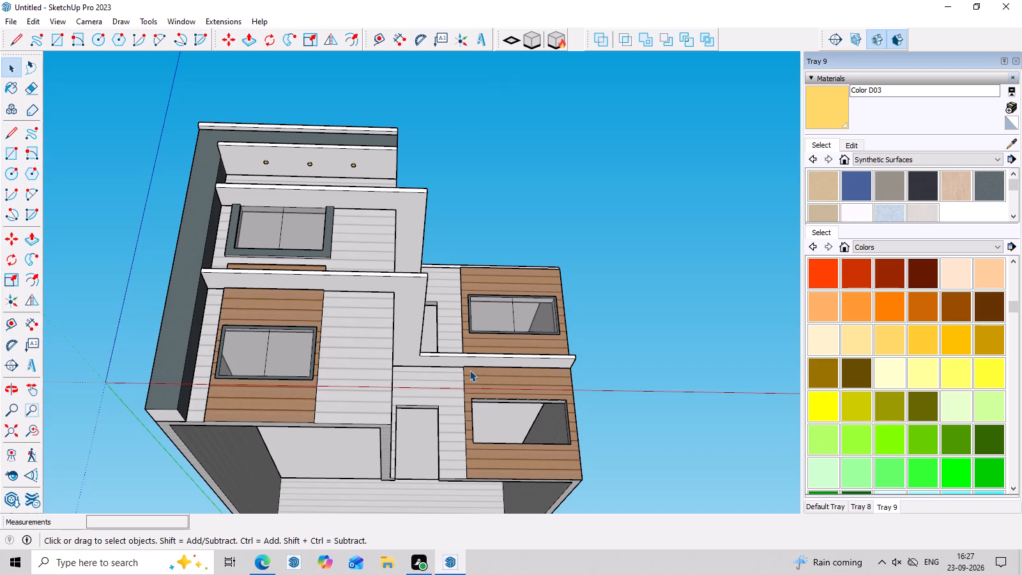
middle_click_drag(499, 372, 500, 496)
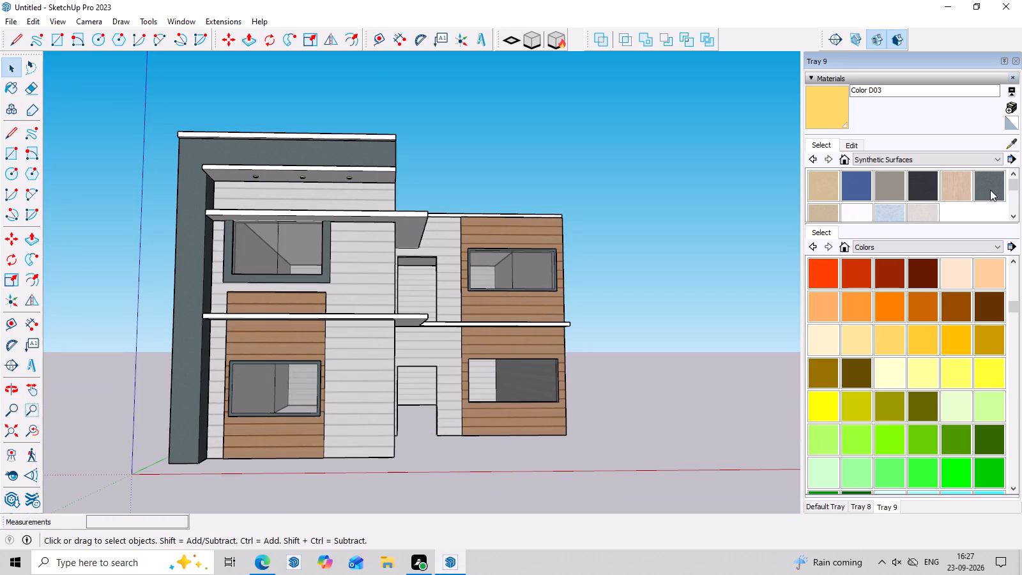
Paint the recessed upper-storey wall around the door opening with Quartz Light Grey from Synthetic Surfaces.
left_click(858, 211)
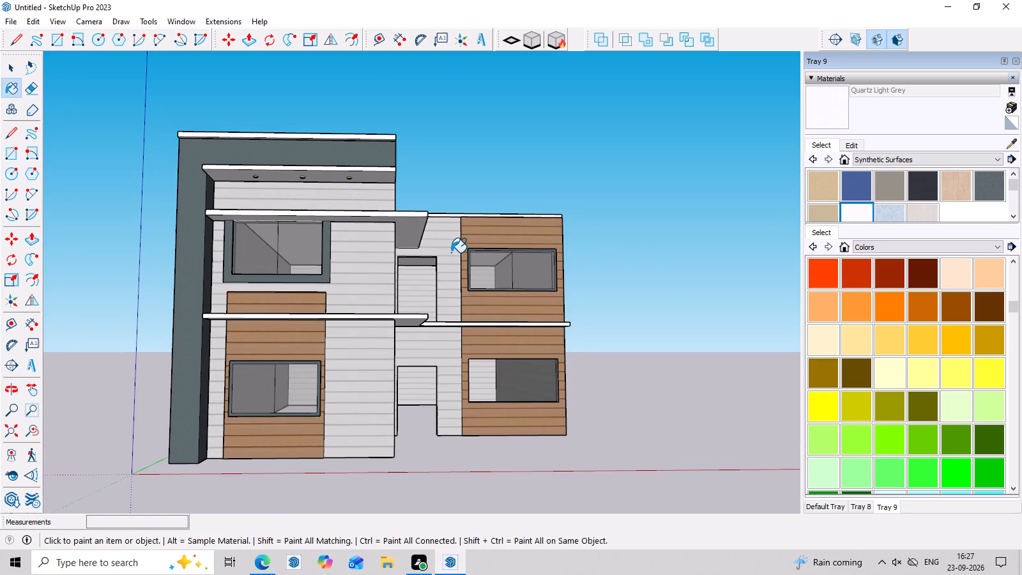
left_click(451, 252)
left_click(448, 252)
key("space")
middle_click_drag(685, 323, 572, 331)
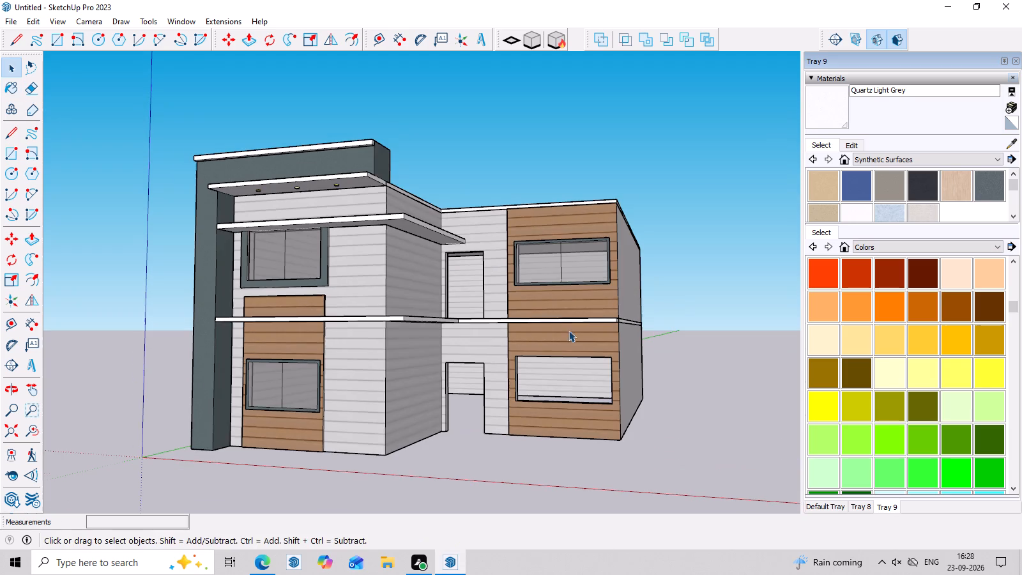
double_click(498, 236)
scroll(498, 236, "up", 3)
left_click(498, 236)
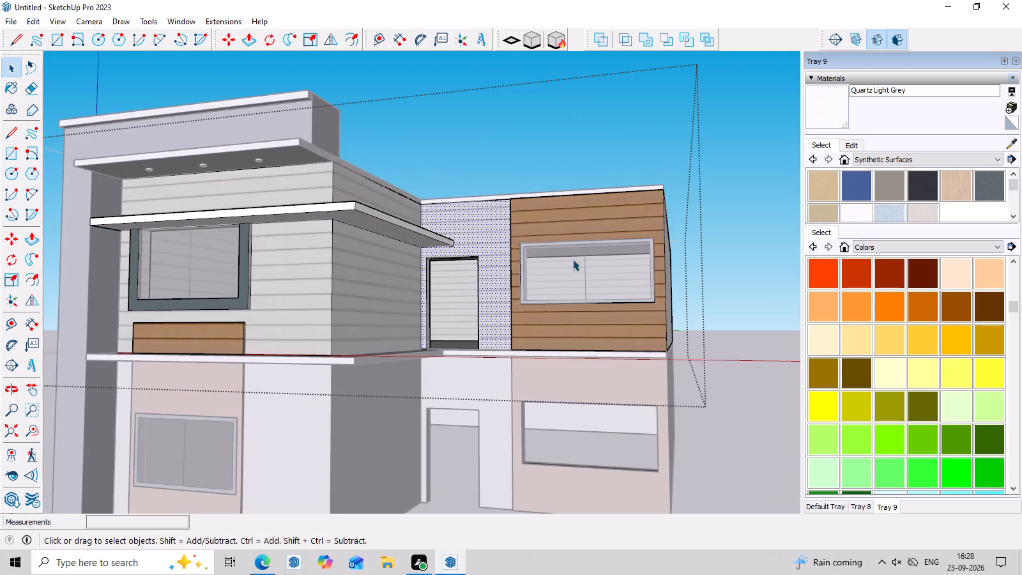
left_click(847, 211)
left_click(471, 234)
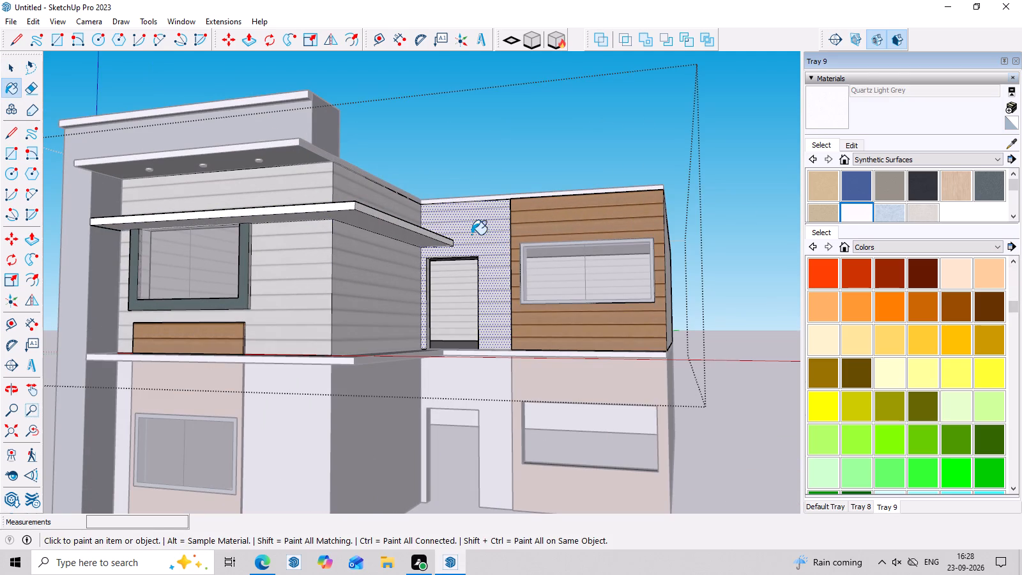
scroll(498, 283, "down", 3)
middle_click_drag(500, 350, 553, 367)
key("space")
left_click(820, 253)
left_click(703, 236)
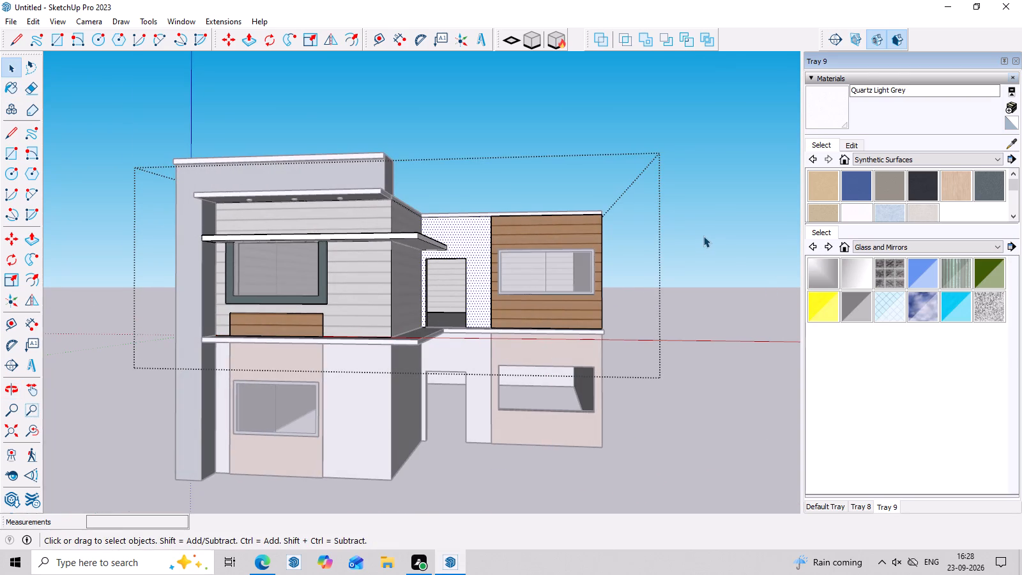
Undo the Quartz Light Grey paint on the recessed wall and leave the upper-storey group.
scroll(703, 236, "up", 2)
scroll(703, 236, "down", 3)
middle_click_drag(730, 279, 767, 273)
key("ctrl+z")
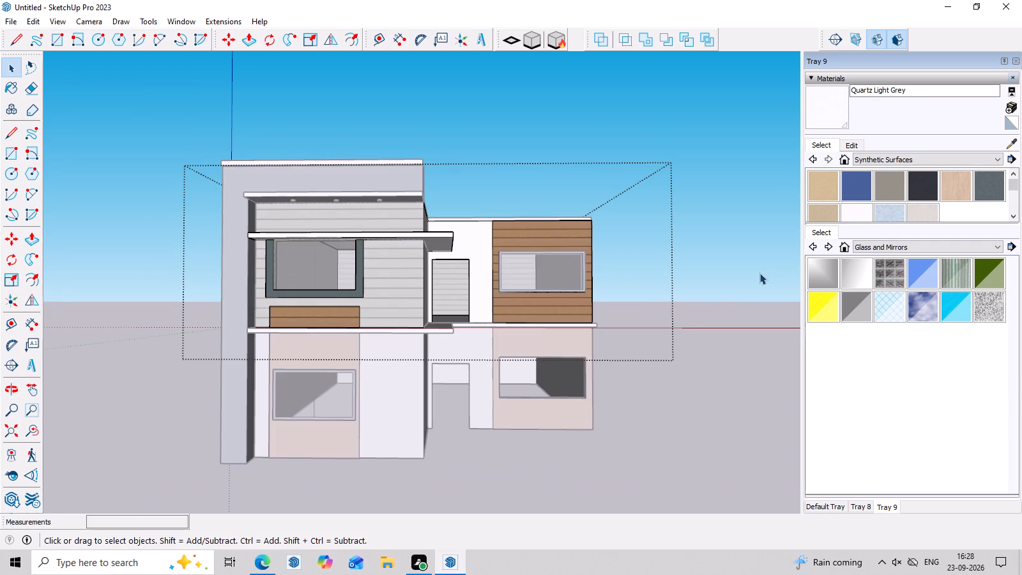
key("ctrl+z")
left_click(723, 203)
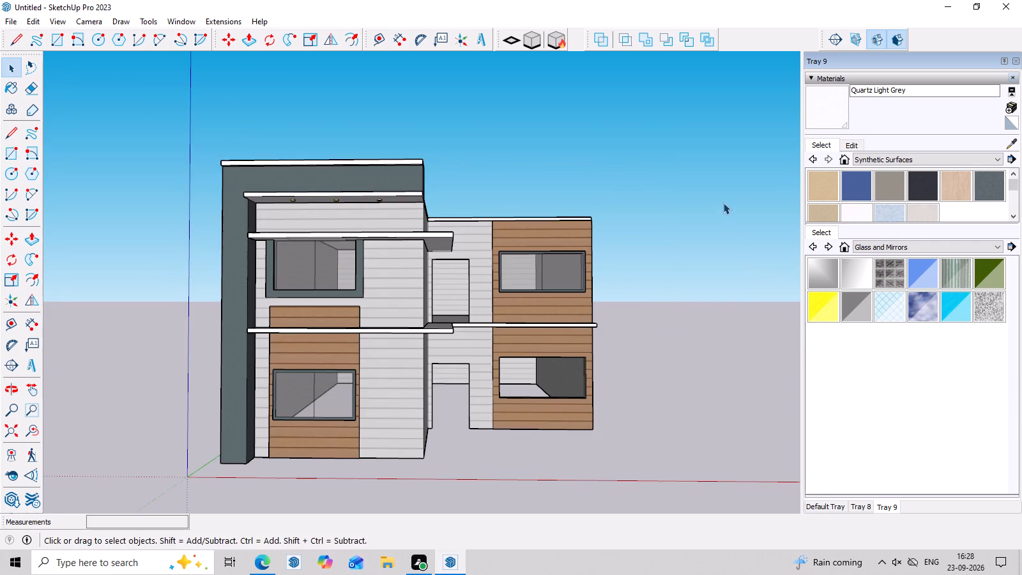
Open the upper-storey group and paint the recessed wall around the door opening with Quartz Light Brown.
scroll(657, 210, "down", 7)
middle_click_drag(586, 212, 586, 247)
scroll(561, 242, "up", 8)
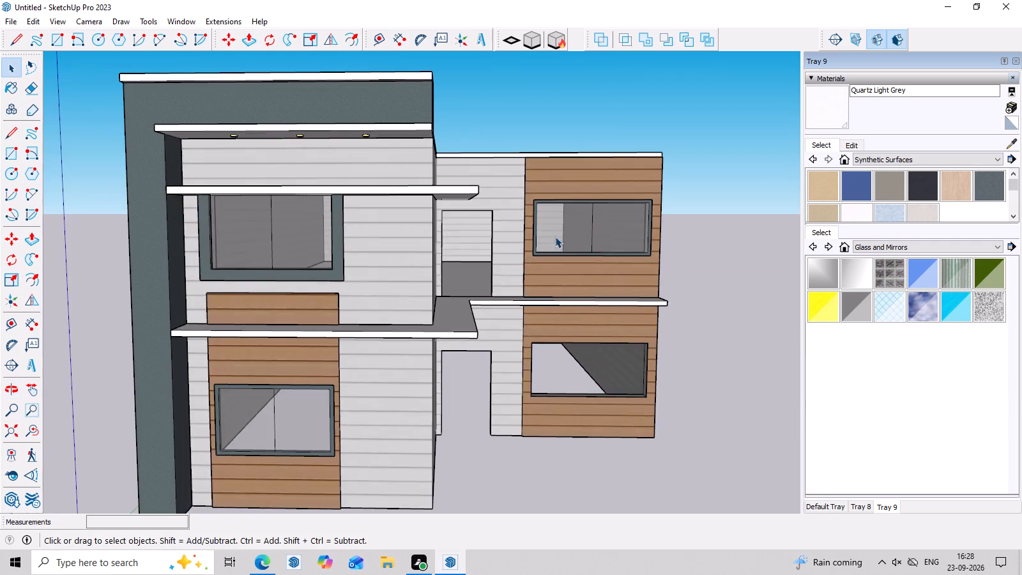
middle_click_drag(554, 236, 555, 203)
scroll(903, 201, "down", 3)
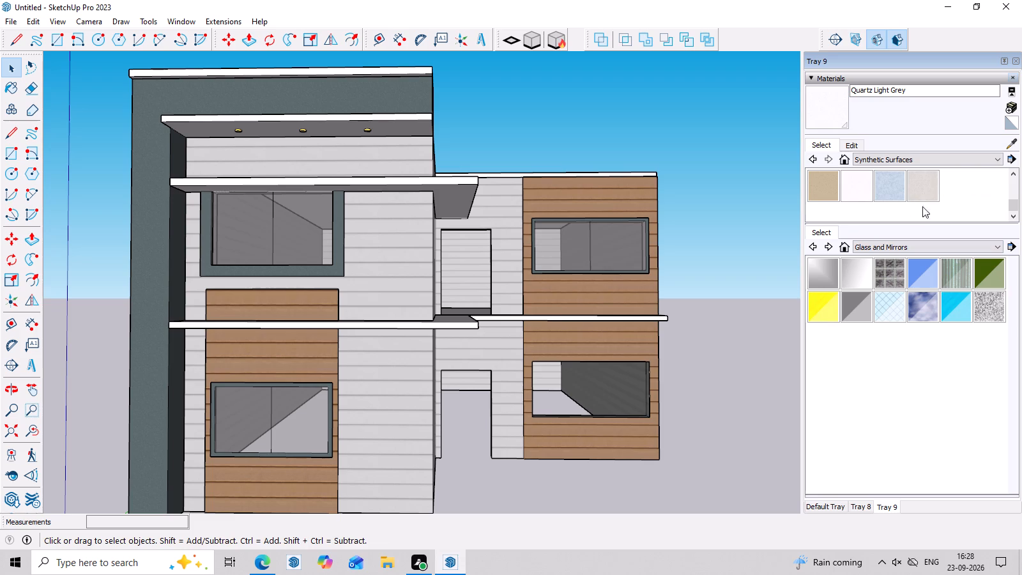
scroll(926, 204, "up", 3)
scroll(923, 196, "down", 3)
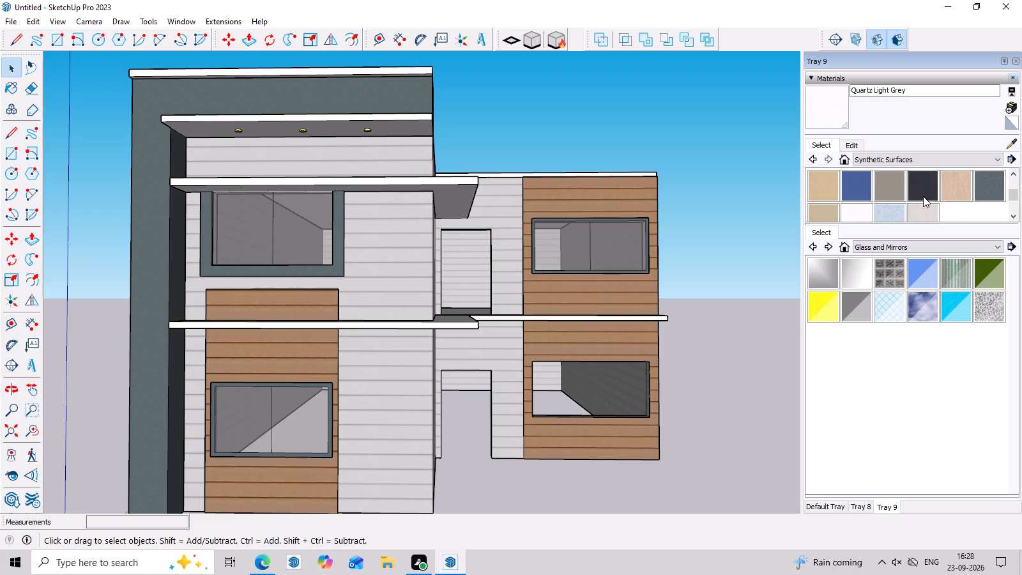
left_click(825, 185)
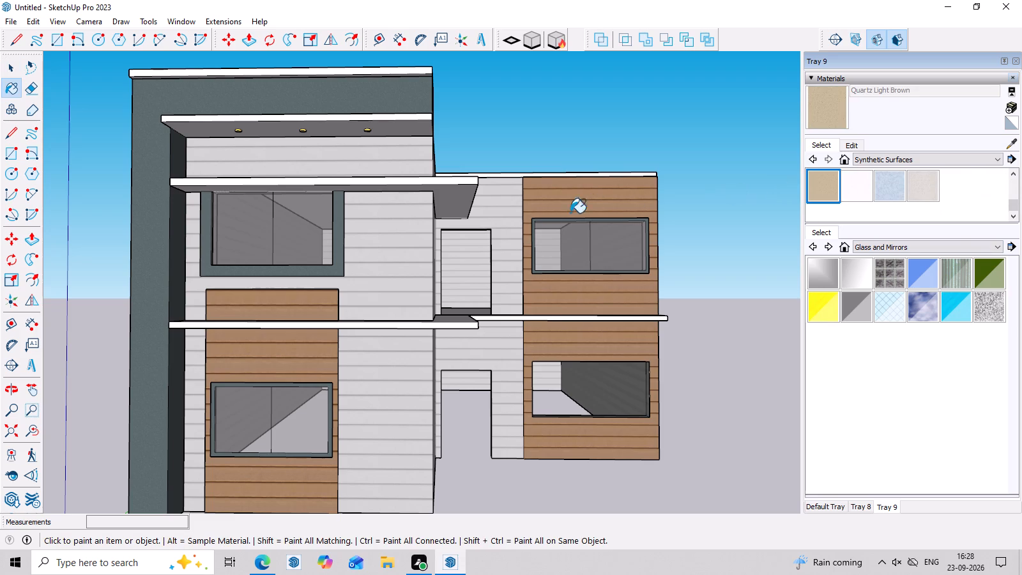
left_click(497, 226)
key("space")
double_click(514, 211)
scroll(517, 210, "up", 3)
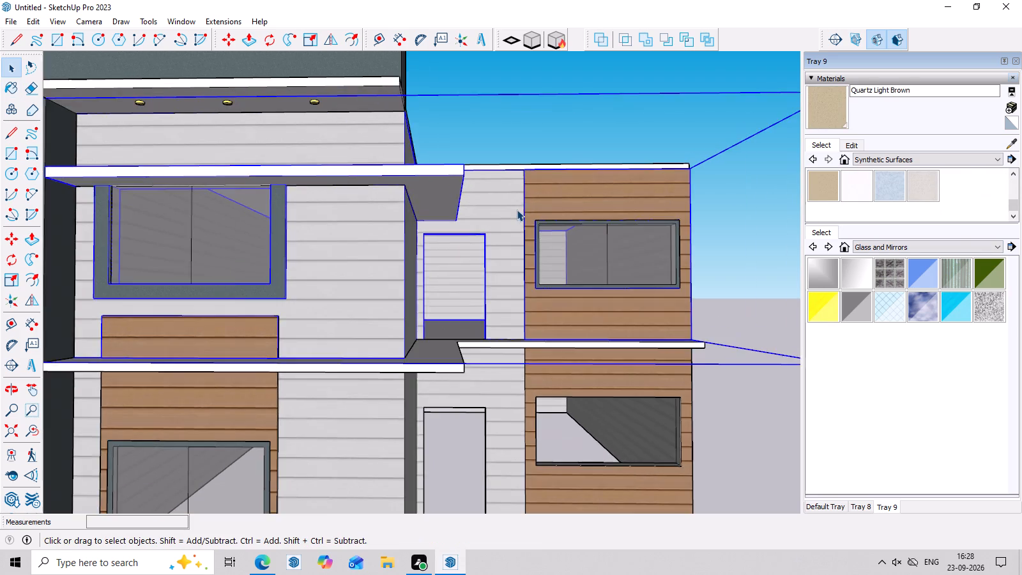
left_click(517, 210)
left_click(517, 210)
double_click(517, 210)
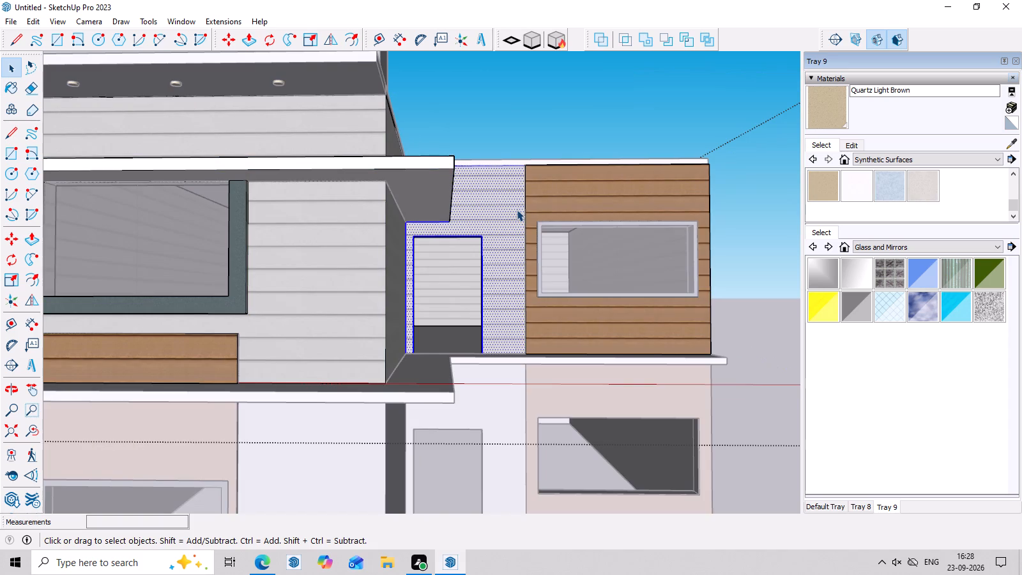
double_click(517, 210)
left_click(825, 194)
left_click(462, 194)
Paint the upper storey's plain side wall next to the wood-clad front section with Quartz Light Brown.
scroll(501, 226, "down", 5)
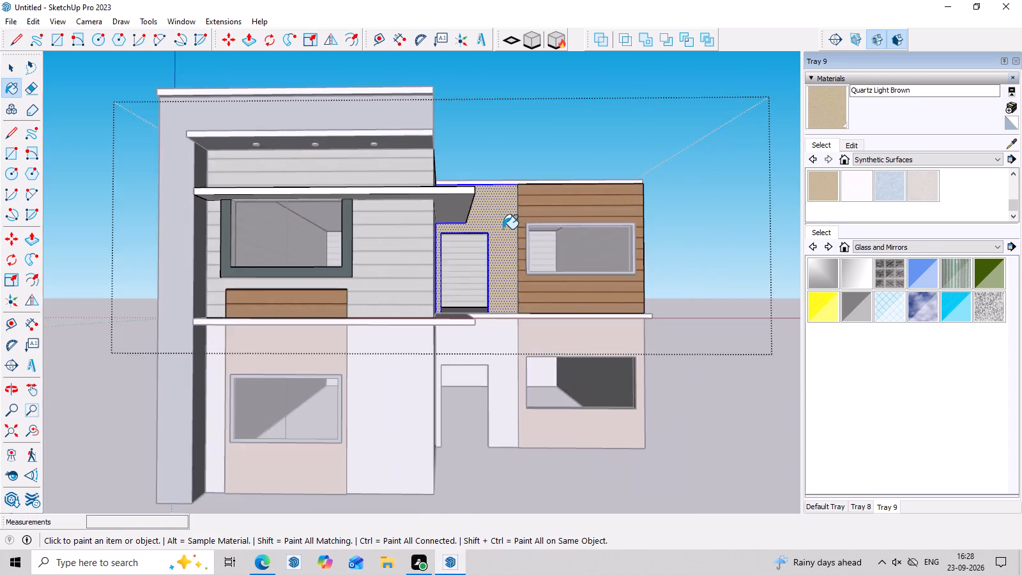
scroll(503, 229, "down", 3)
scroll(514, 314, "up", 3)
middle_click_drag(709, 210, 450, 190)
scroll(449, 188, "down", 7)
left_click(706, 188)
scroll(657, 185, "down", 8)
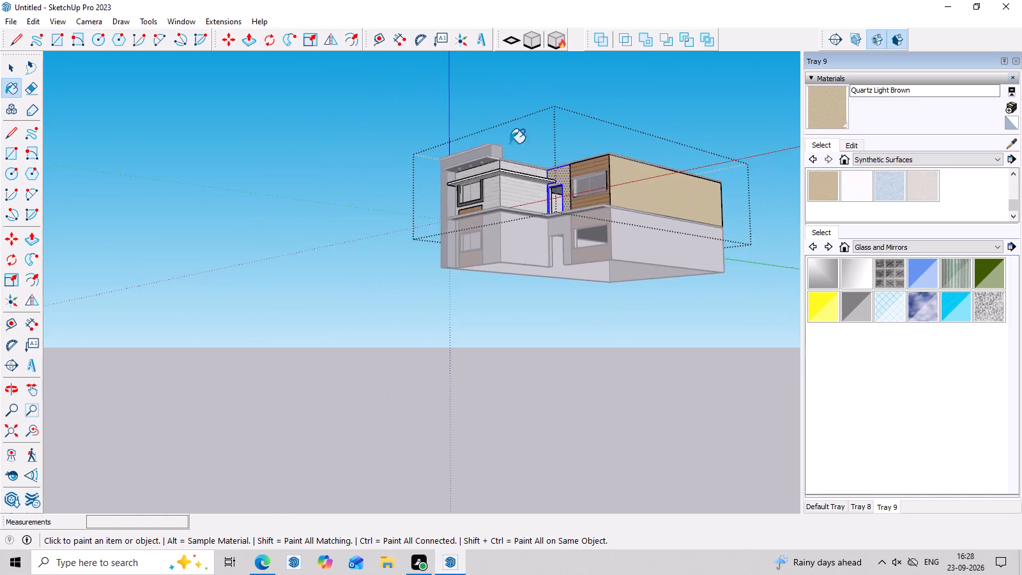
Paint the upper storey's rear wall with Quartz Light Brown.
scroll(510, 143, "down", 3)
middle_click_drag(649, 201, 245, 156)
scroll(388, 130, "down", 4)
middle_click_drag(482, 142, 445, 279)
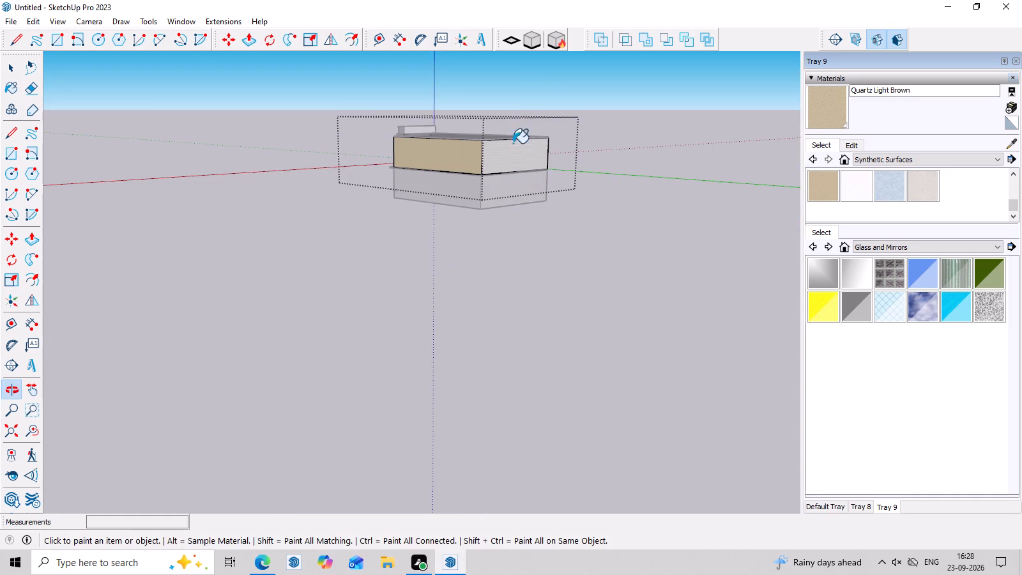
left_click(510, 159)
Paint the upper storey's opposite side wall, behind the tall grey frame, with Quartz Light Brown and leave the group.
scroll(560, 190, "down", 4)
middle_click_drag(547, 194, 218, 175)
scroll(469, 141, "up", 4)
left_click(468, 167)
scroll(429, 171, "down", 3)
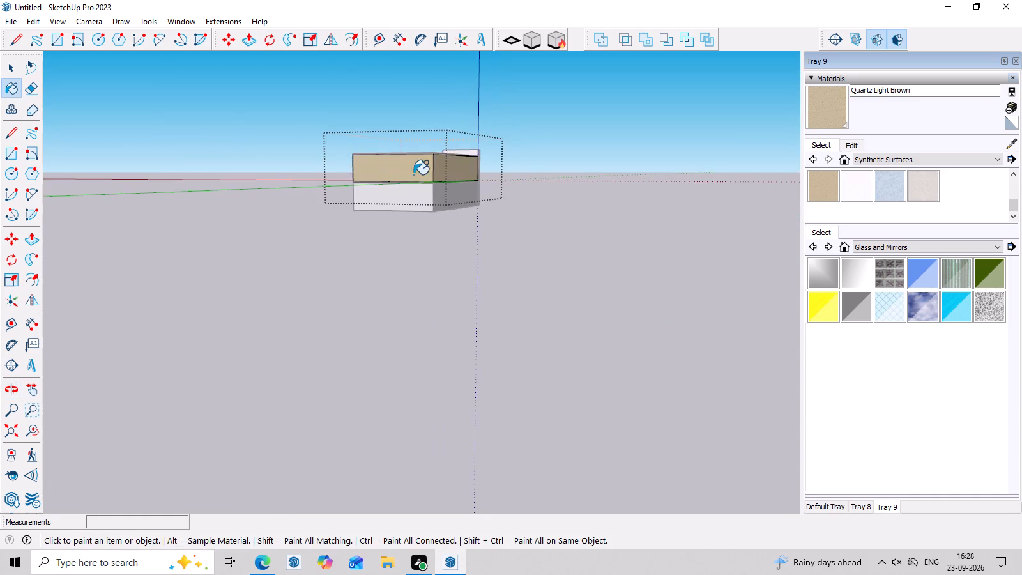
scroll(413, 174, "down", 1)
middle_click_drag(549, 178, 104, 137)
scroll(282, 129, "up", 8)
middle_click_drag(671, 201, 452, 195)
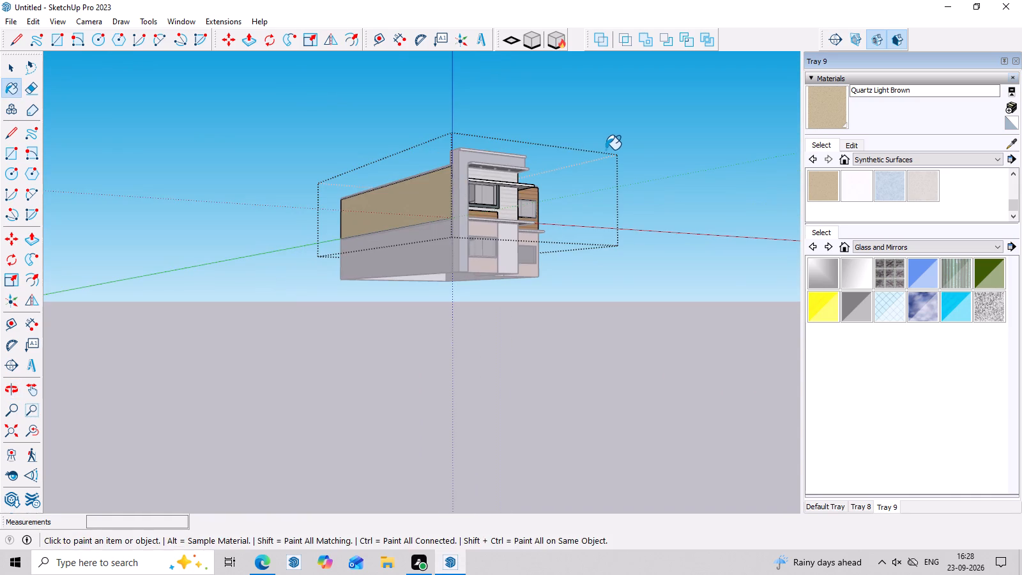
left_click(610, 148)
key("space")
scroll(649, 151, "up", 2)
left_click(649, 151)
Examine the repainted upper storey from the corner and the front to judge the wall colour against the cladding.
middle_click_drag(660, 174, 311, 192)
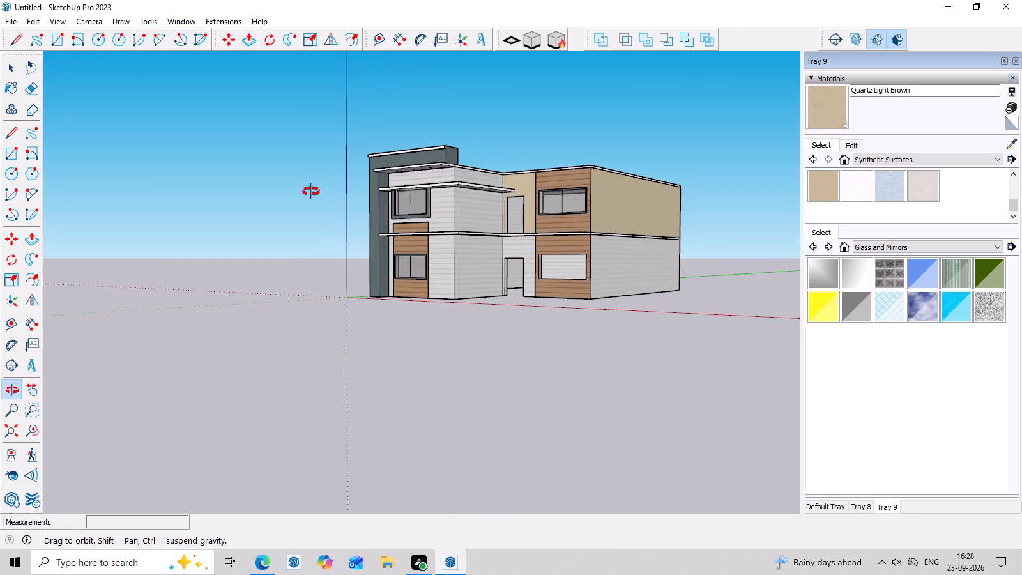
middle_click_drag(311, 192, 313, 177)
scroll(564, 184, "up", 2)
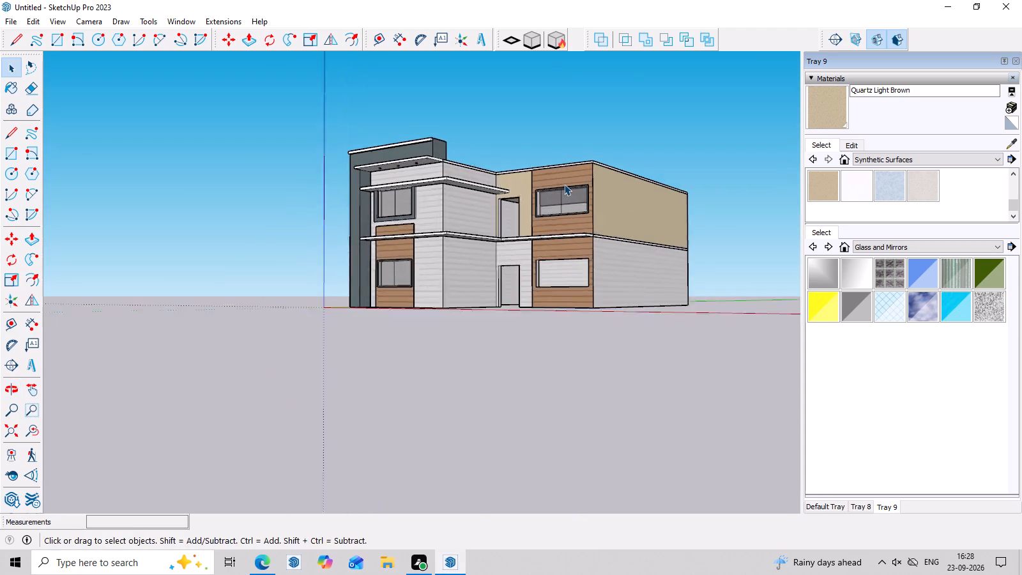
scroll(564, 184, "up", 4)
middle_click_drag(619, 278, 799, 275)
scroll(402, 144, "up", 6)
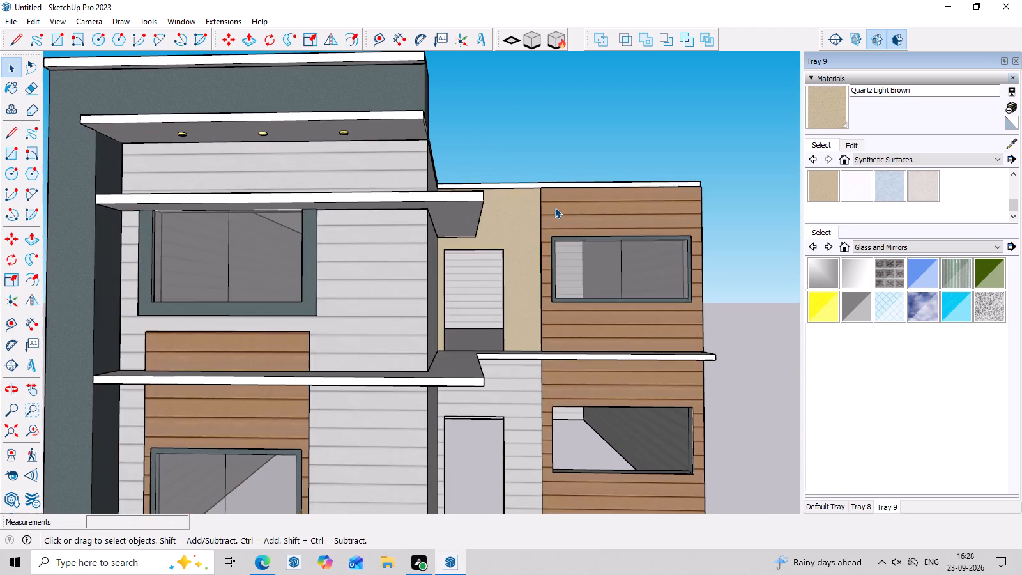
scroll(554, 207, "down", 3)
scroll(554, 207, "up", 2)
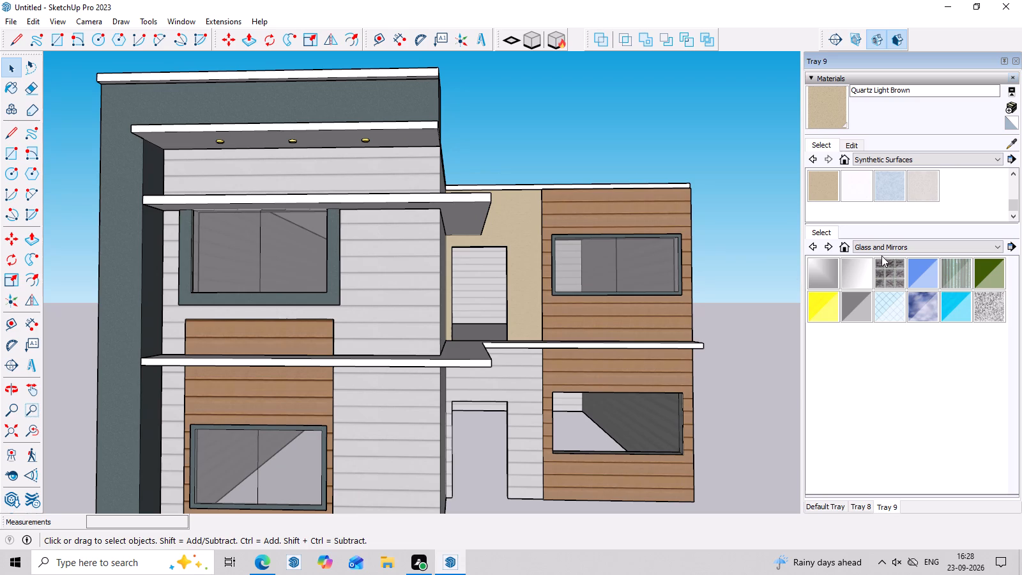
scroll(869, 198, "up", 3)
scroll(870, 196, "down", 3)
Repaint the recessed upper-storey wall around the door opening with Color C01 from the Colors library.
left_click(887, 245)
left_click(882, 319)
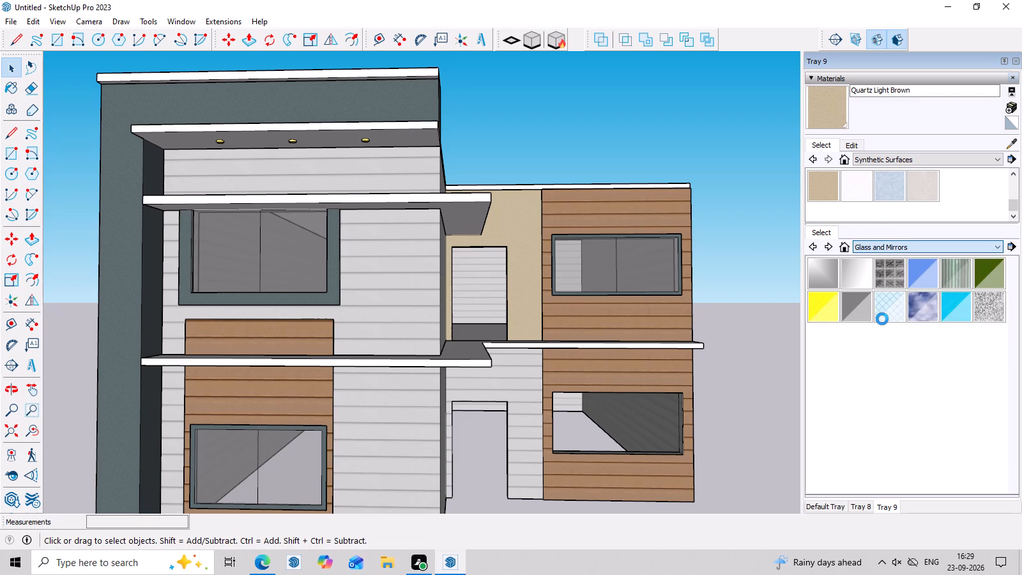
scroll(882, 319, "up", 12)
scroll(920, 312, "down", 8)
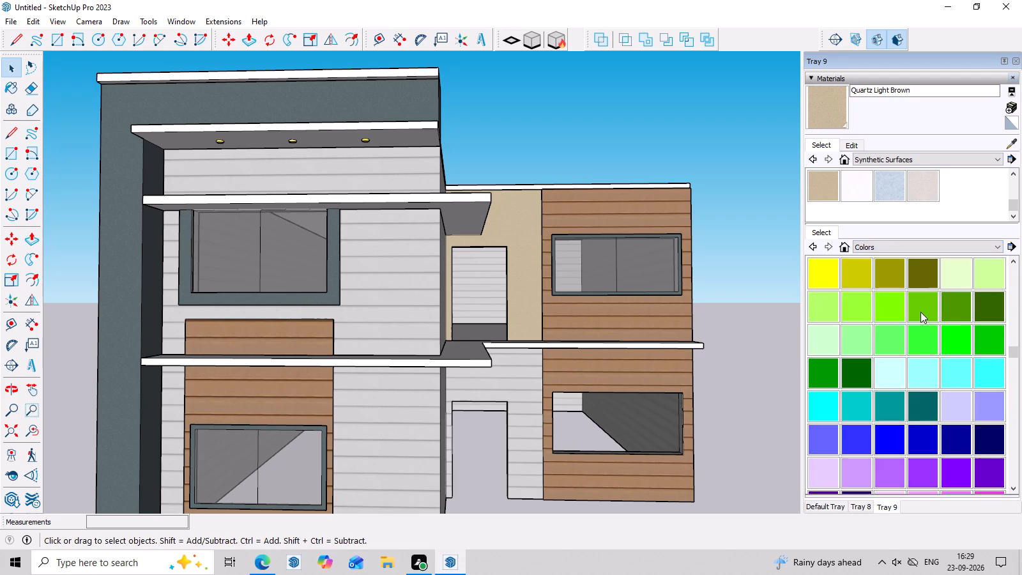
scroll(920, 312, "down", 10)
scroll(920, 312, "up", 15)
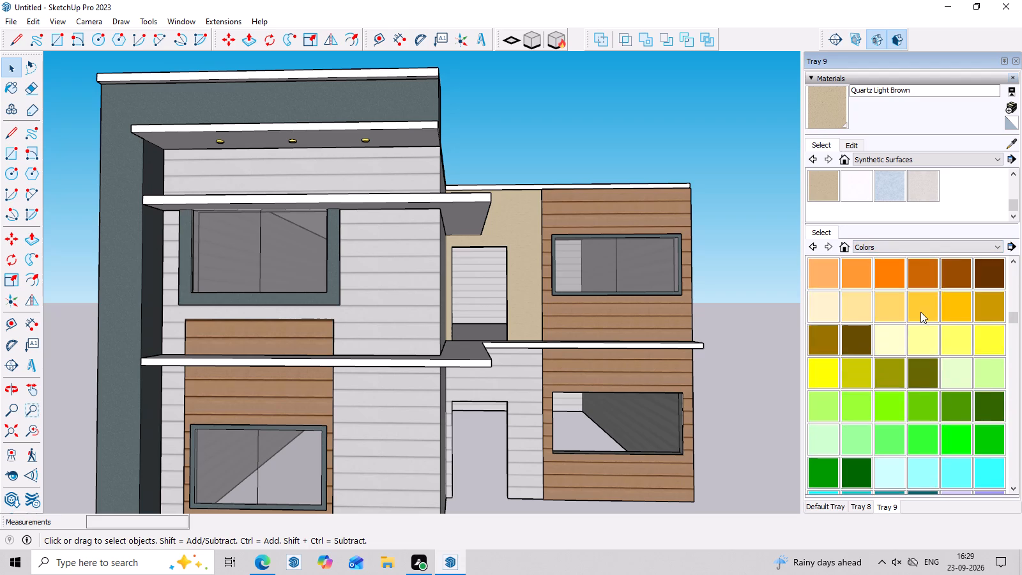
scroll(920, 312, "up", 2)
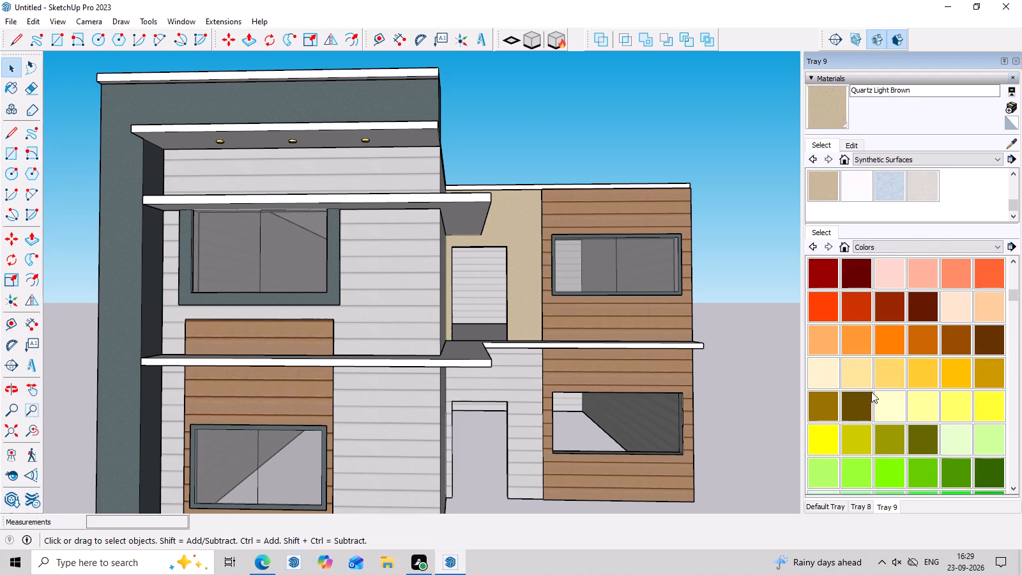
left_click(965, 342)
left_click(507, 224)
scroll(507, 224, "down", 2)
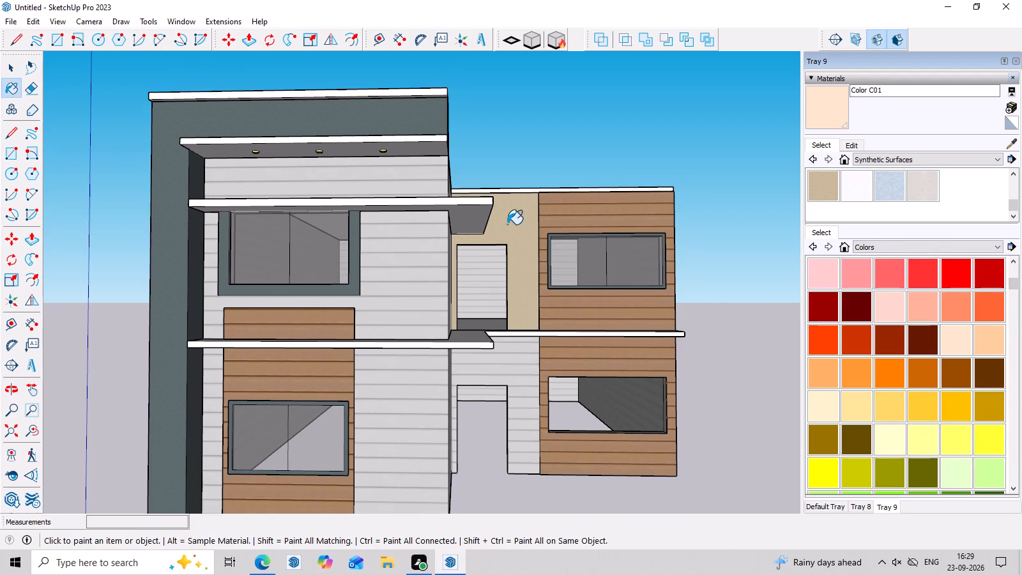
key("space")
double_click(518, 224)
scroll(518, 224, "up", 3)
left_click(518, 224)
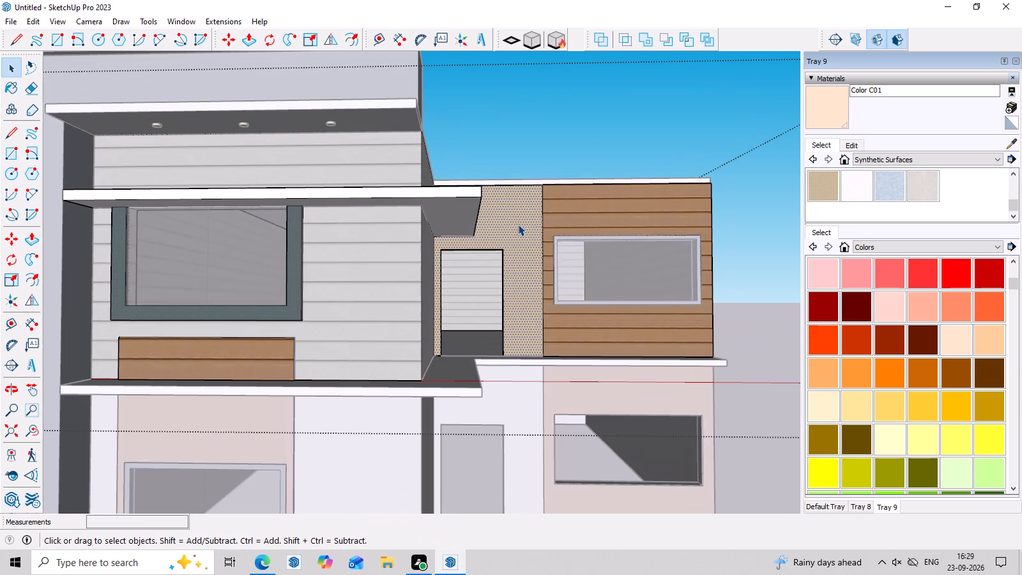
left_click(956, 341)
left_click(519, 222)
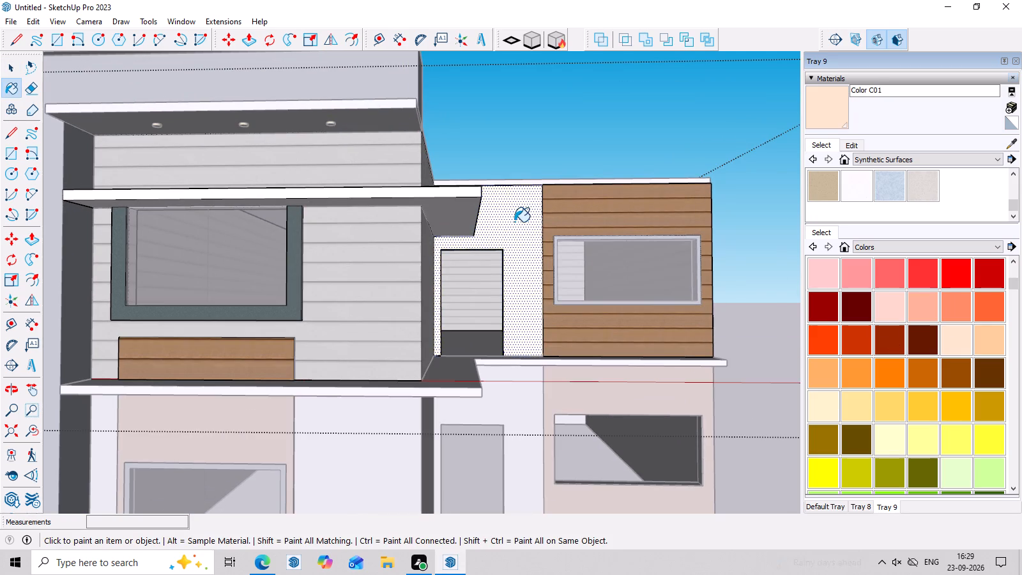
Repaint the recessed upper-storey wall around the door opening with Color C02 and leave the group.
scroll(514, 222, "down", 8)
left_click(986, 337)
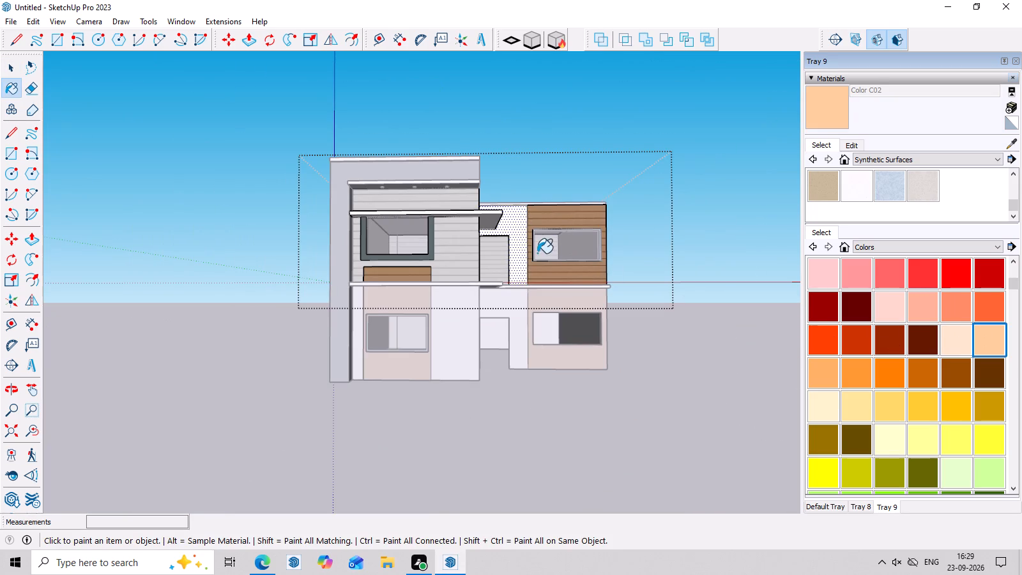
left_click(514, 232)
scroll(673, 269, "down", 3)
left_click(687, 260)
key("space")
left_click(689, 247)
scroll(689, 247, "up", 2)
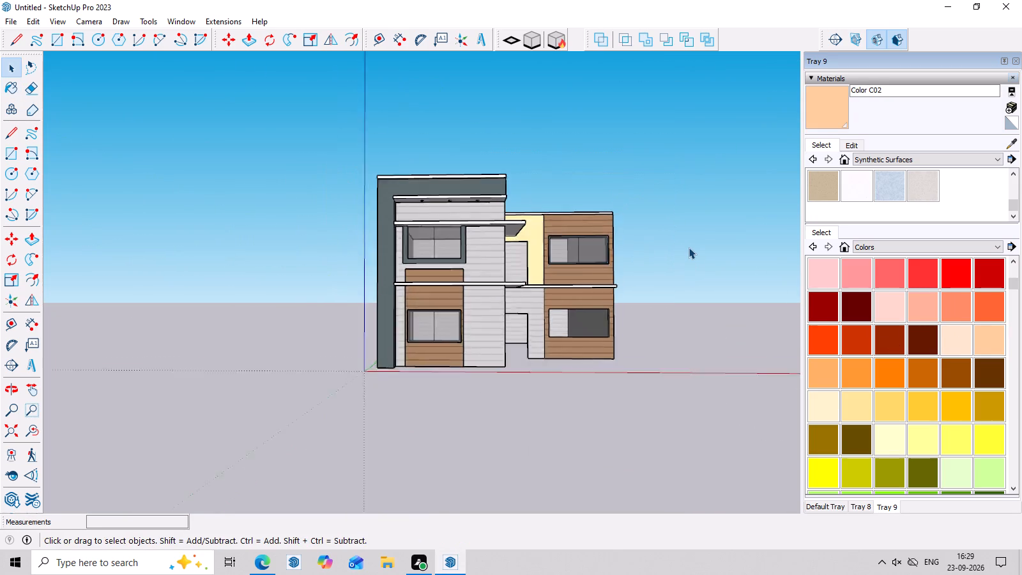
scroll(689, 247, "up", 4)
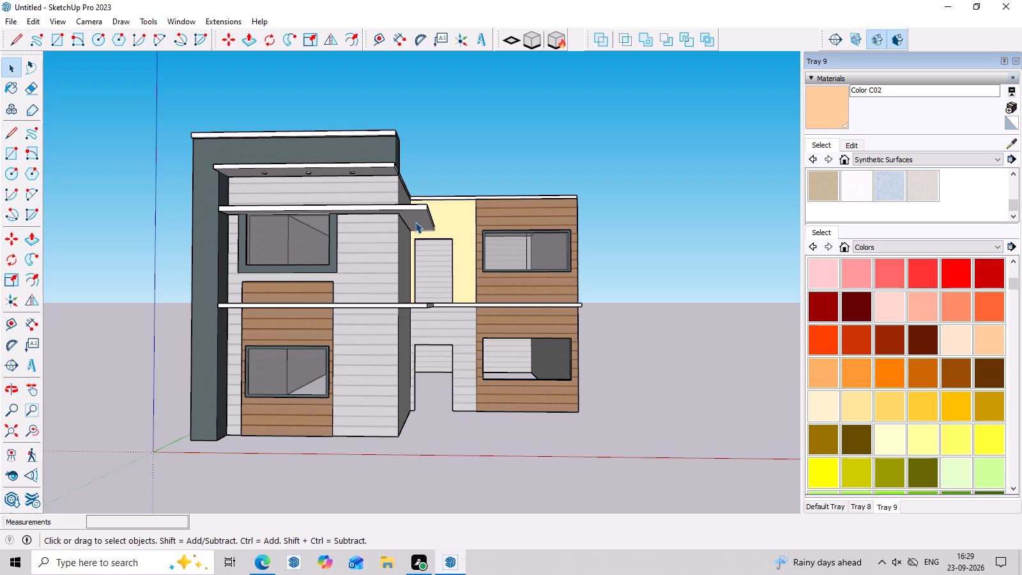
Undo the trial wall colours until the upper-storey walls are back to white siding, and leave the group.
key("ctrl+z")
key("ctrl+z")
key("ctrl+z")
key("ctrl+z")
key("ctrl+z")
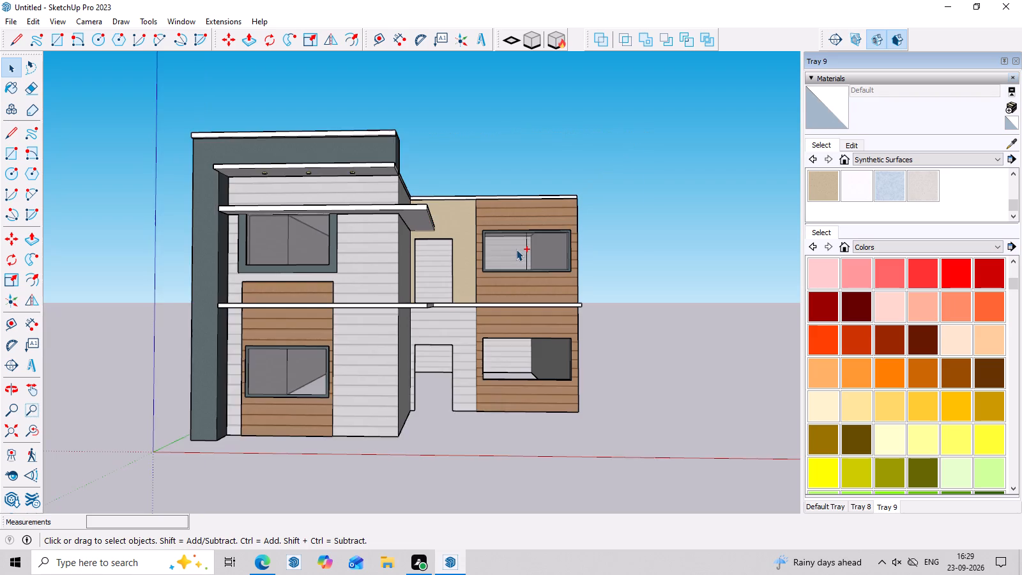
key("ctrl+z")
key("ctrl+z")
key("ctrl+z")
key("ctrl+z")
key("ctrl+z")
key("ctrl+z")
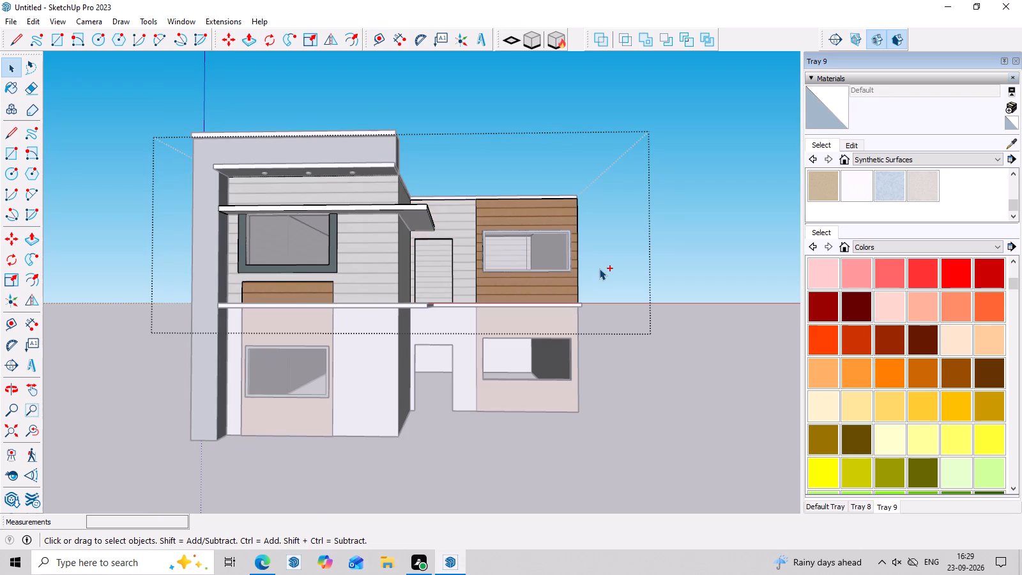
key("space")
left_click(643, 253)
scroll(655, 256, "down", 3)
left_click(772, 248)
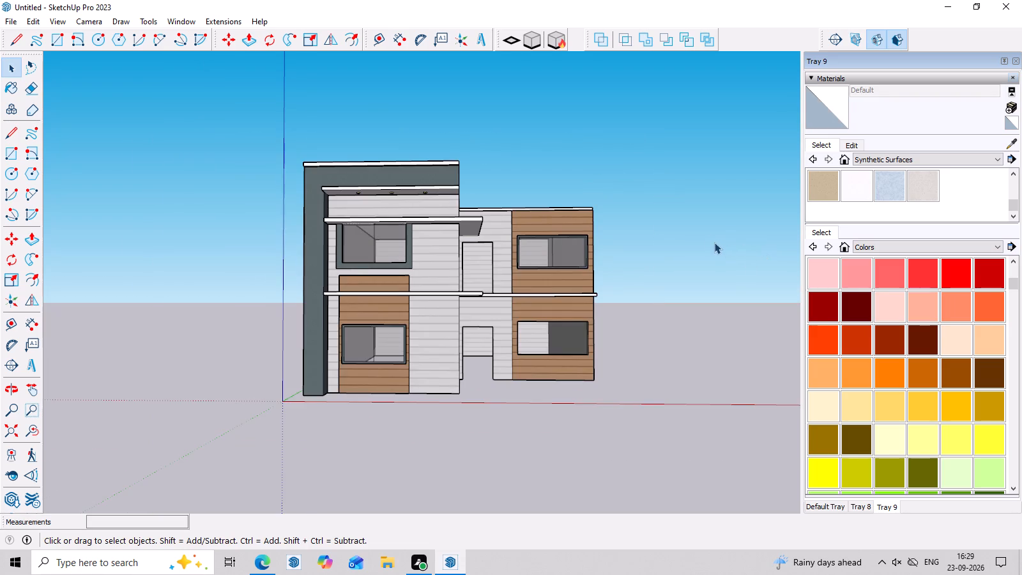
Open the upper-storey group and sample Cladding Siding White from the front block's wall.
scroll(712, 241, "up", 6)
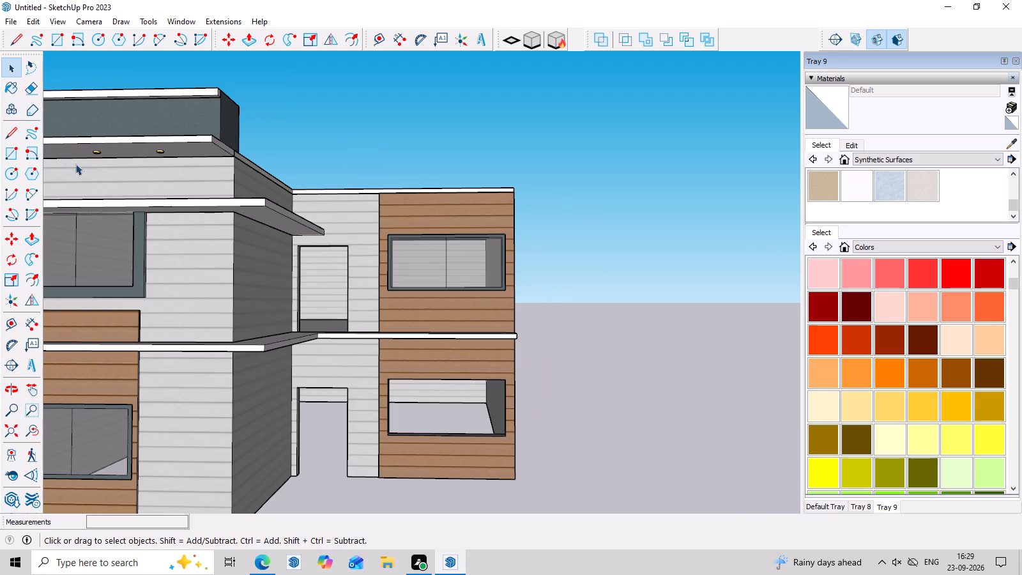
left_click(183, 229)
triple_click(183, 230)
scroll(185, 232, "up", 4)
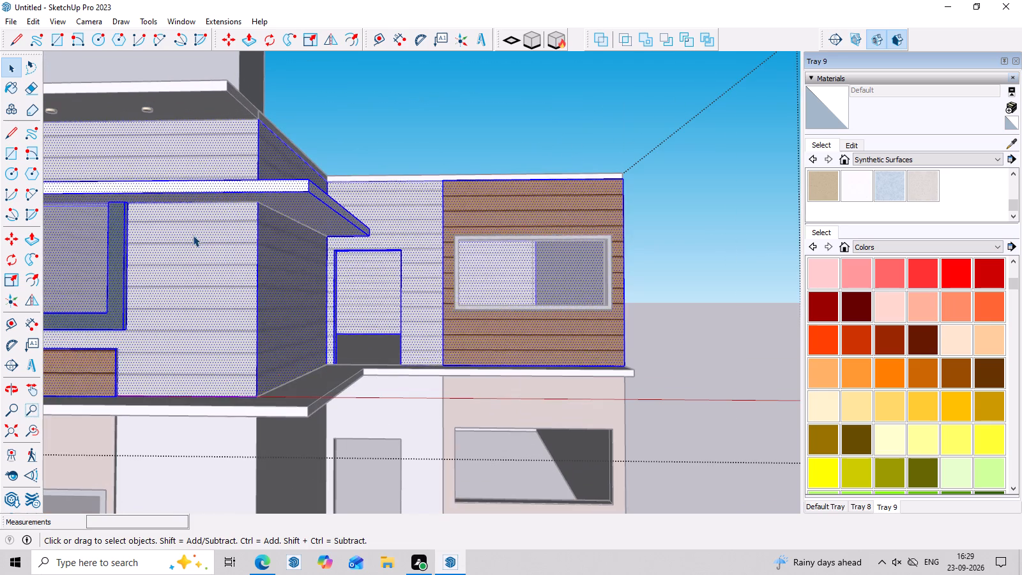
double_click(193, 235)
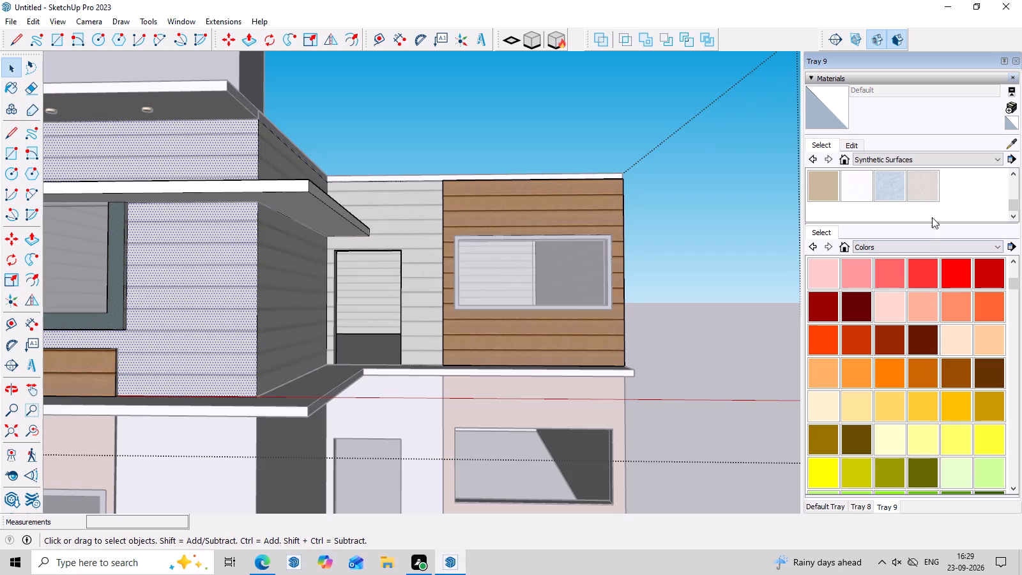
scroll(942, 185, "up", 7)
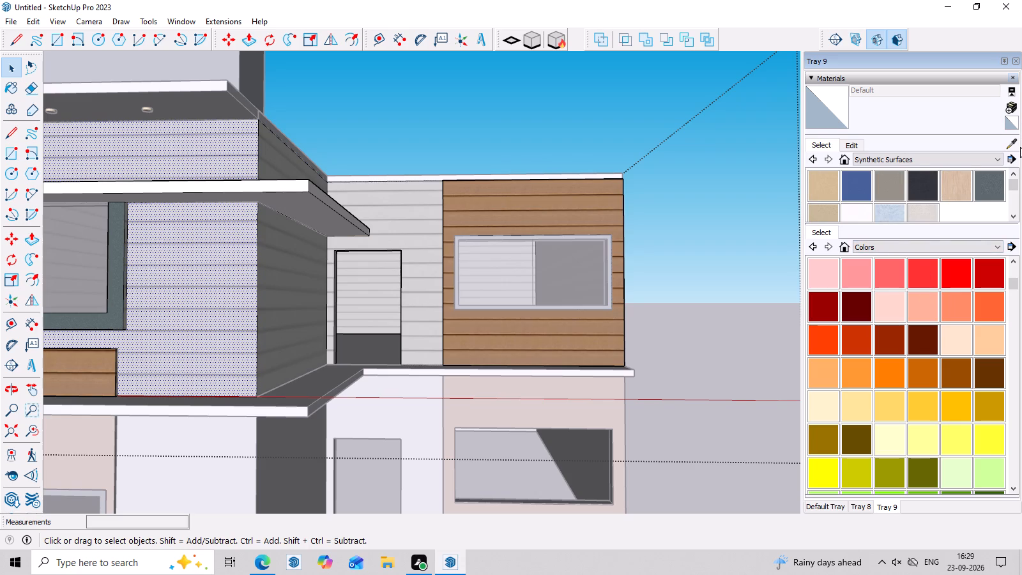
left_click(1011, 147)
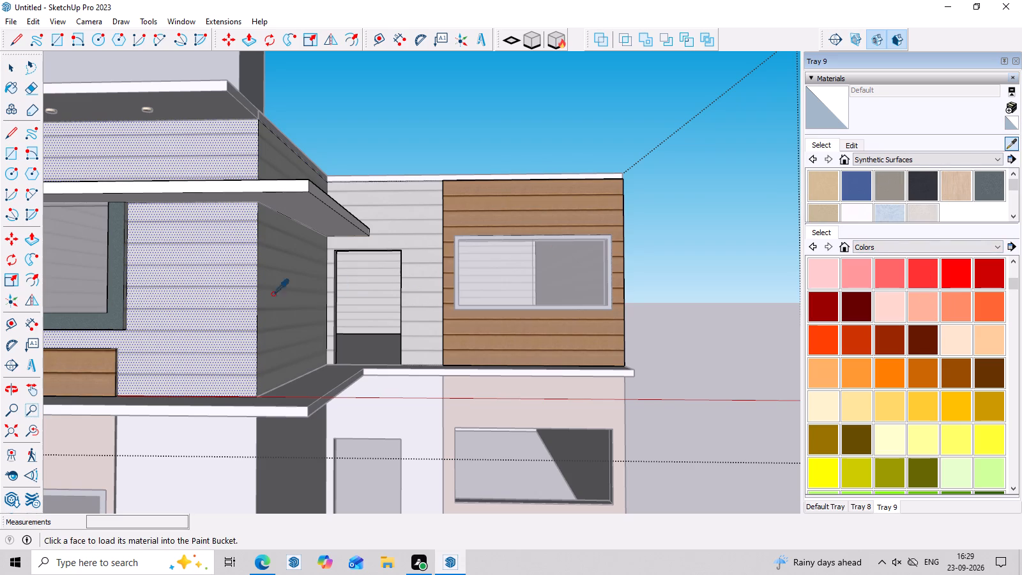
left_click(240, 290)
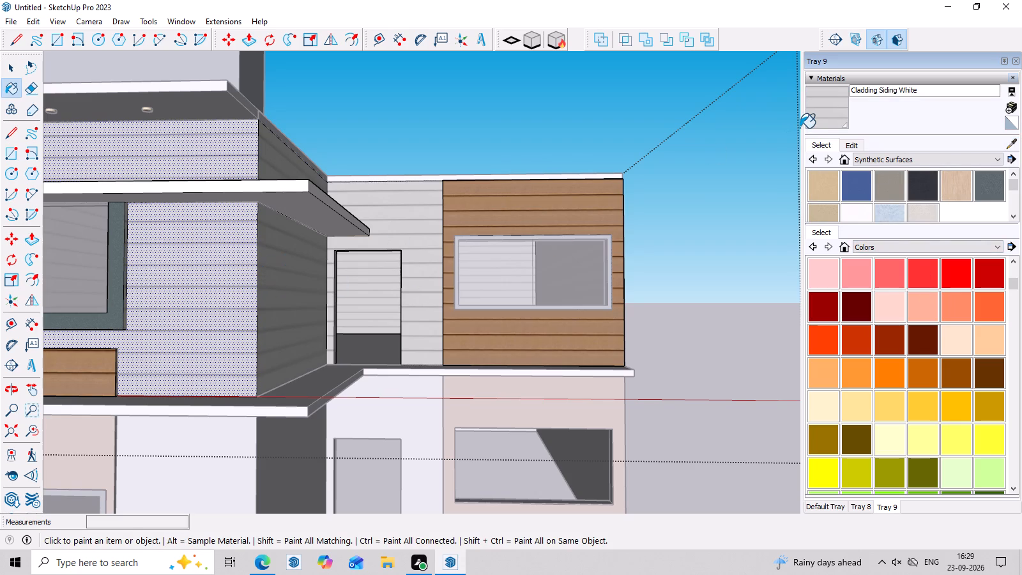
right_click(897, 93)
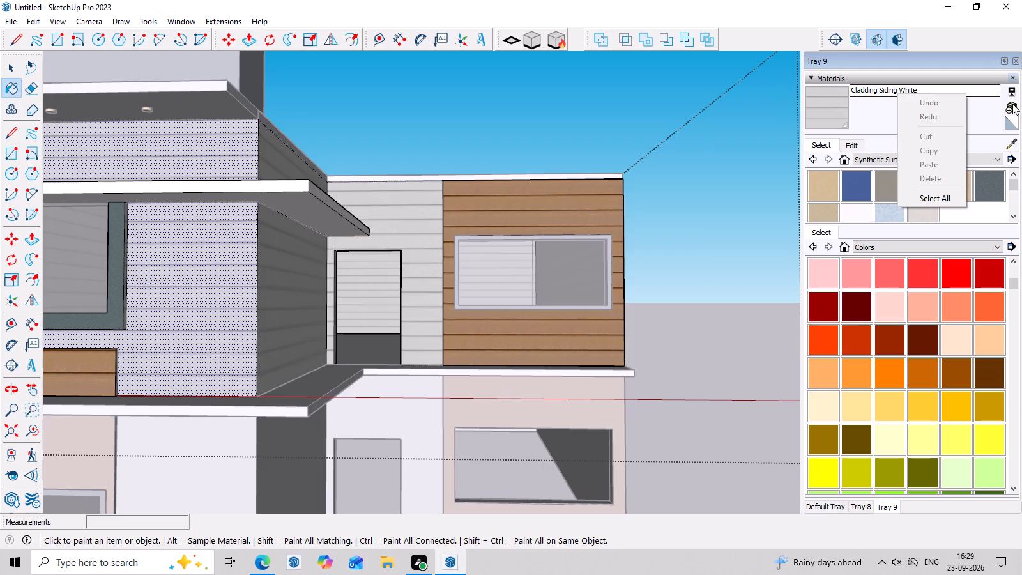
Create a new material from the Cladding Siding White texture, tinted to RGB 240, 227, 209.
left_click(1013, 103)
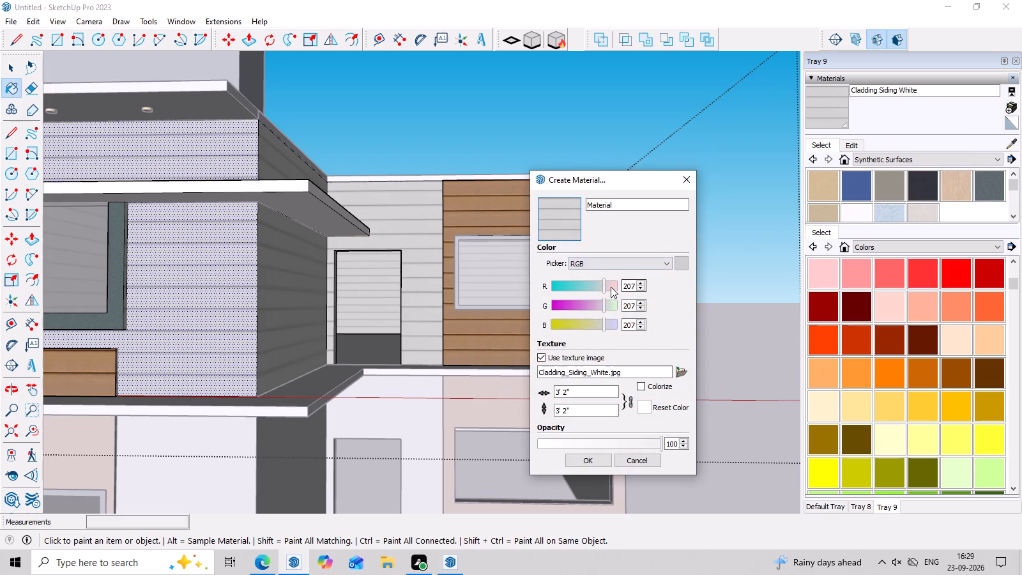
left_click_drag(604, 289, 612, 289)
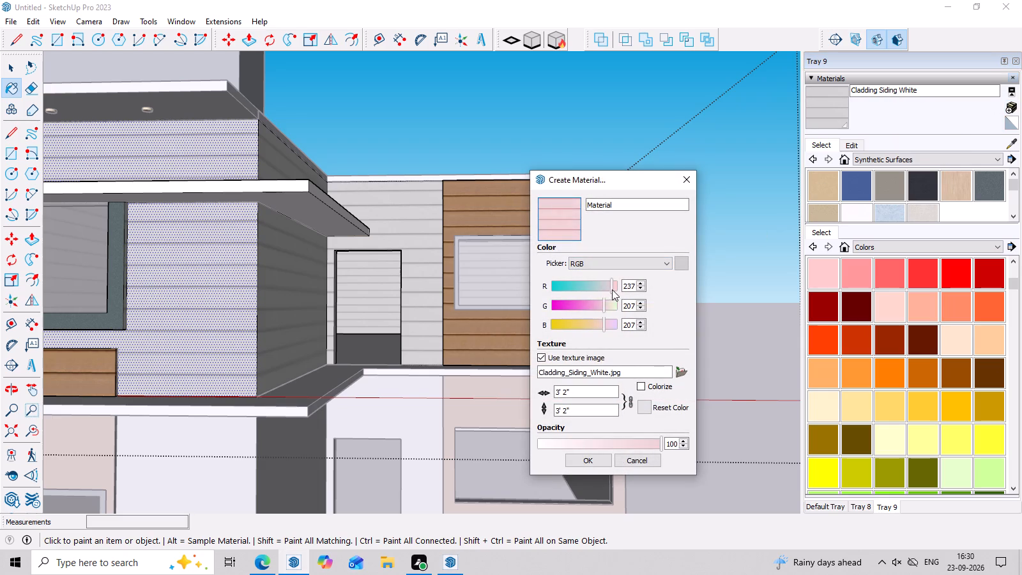
left_click_drag(612, 289, 614, 291)
left_click(614, 291)
left_click(614, 291)
left_click(614, 291)
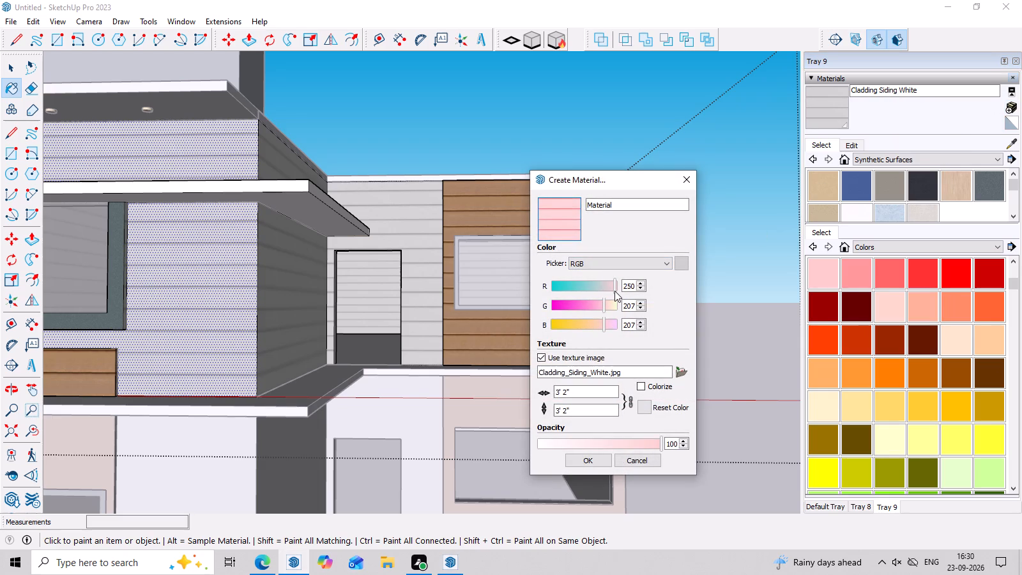
left_click(614, 291)
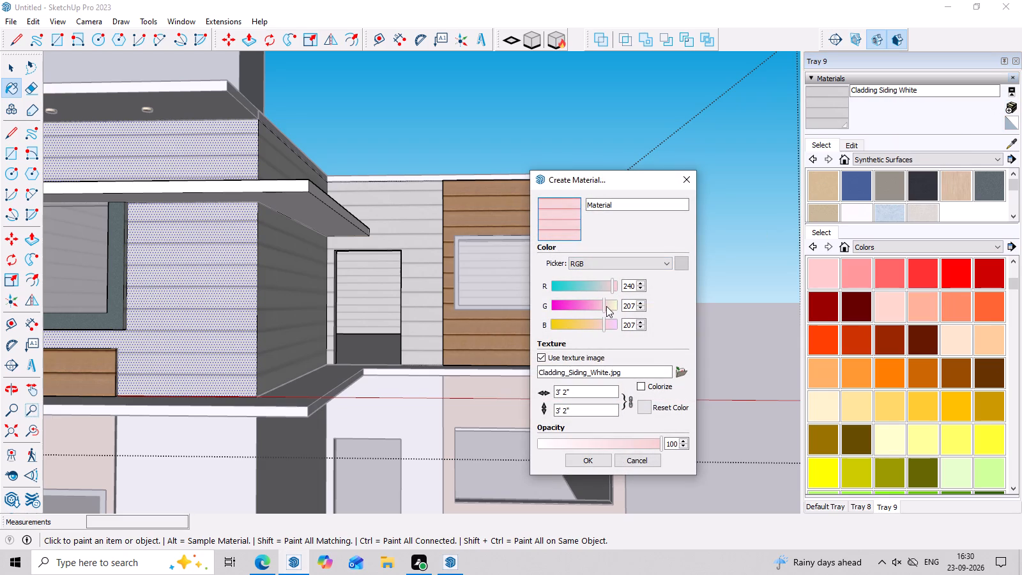
double_click(606, 306)
left_click(611, 306)
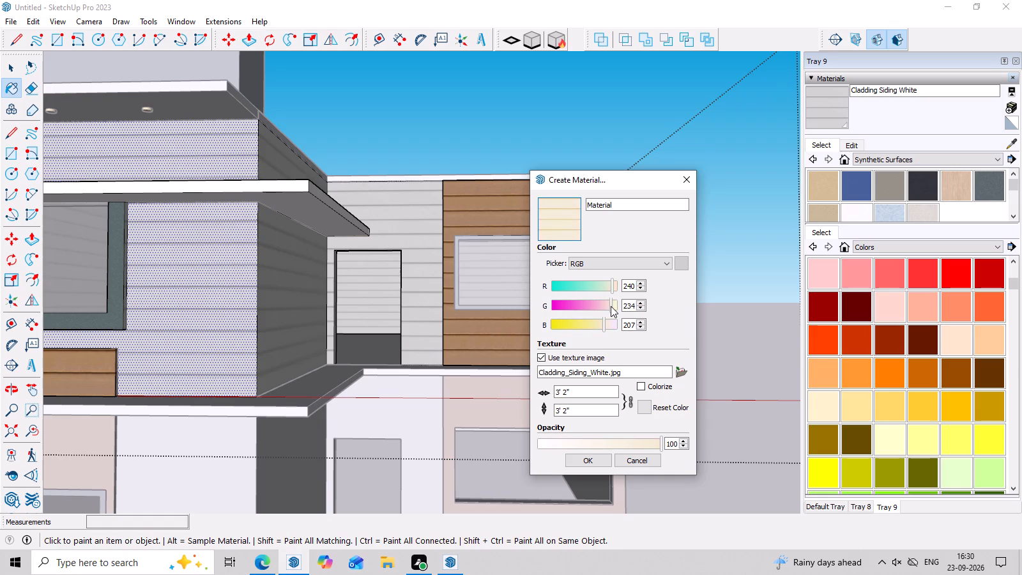
left_click(609, 306)
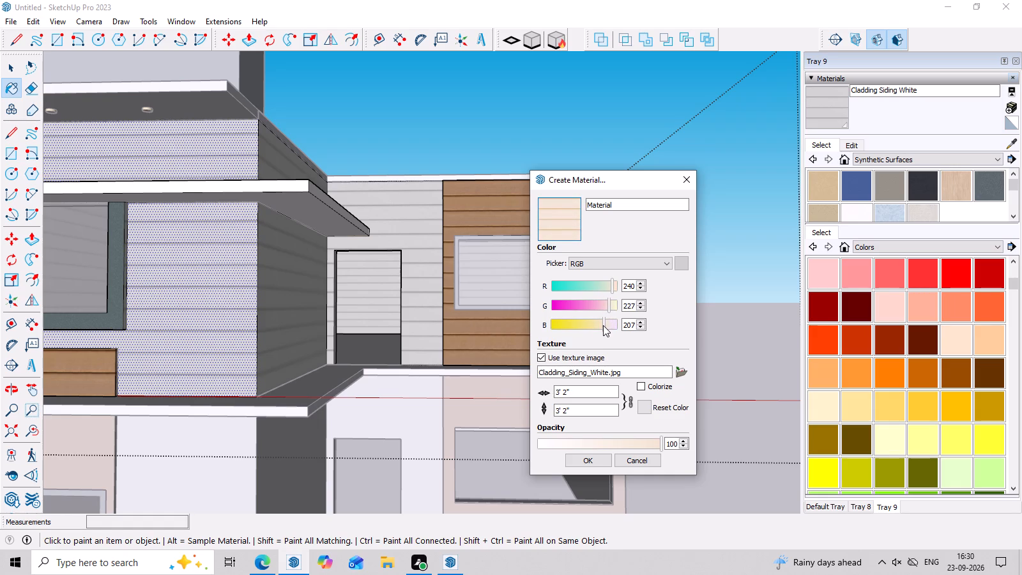
left_click_drag(603, 325, 609, 325)
double_click(609, 325)
left_click(596, 468)
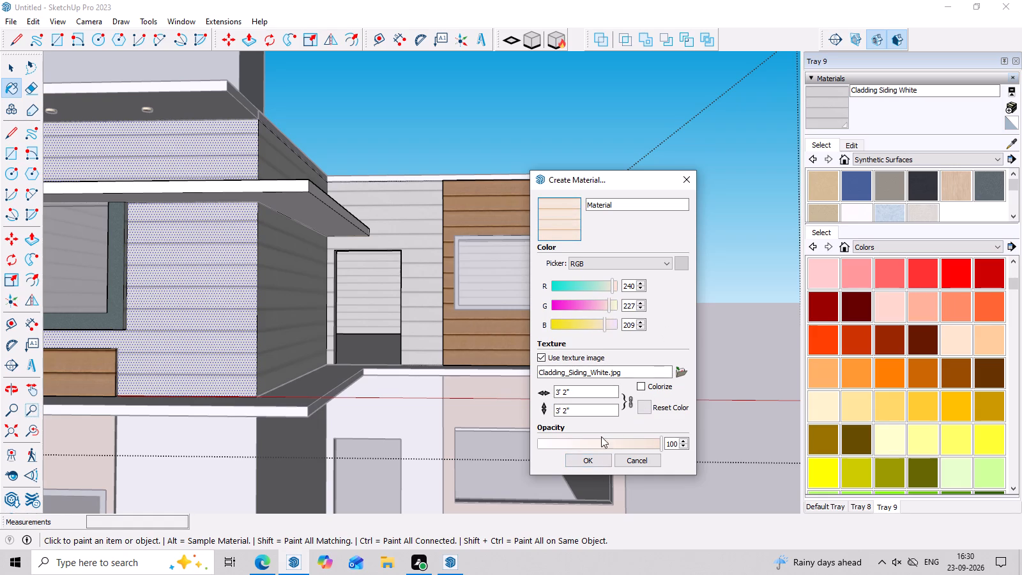
left_click(593, 464)
Paint the front block's upper-storey front and adjoining side walls with the new tinted siding, and leave the group.
left_click(211, 273)
scroll(221, 274, "down", 4)
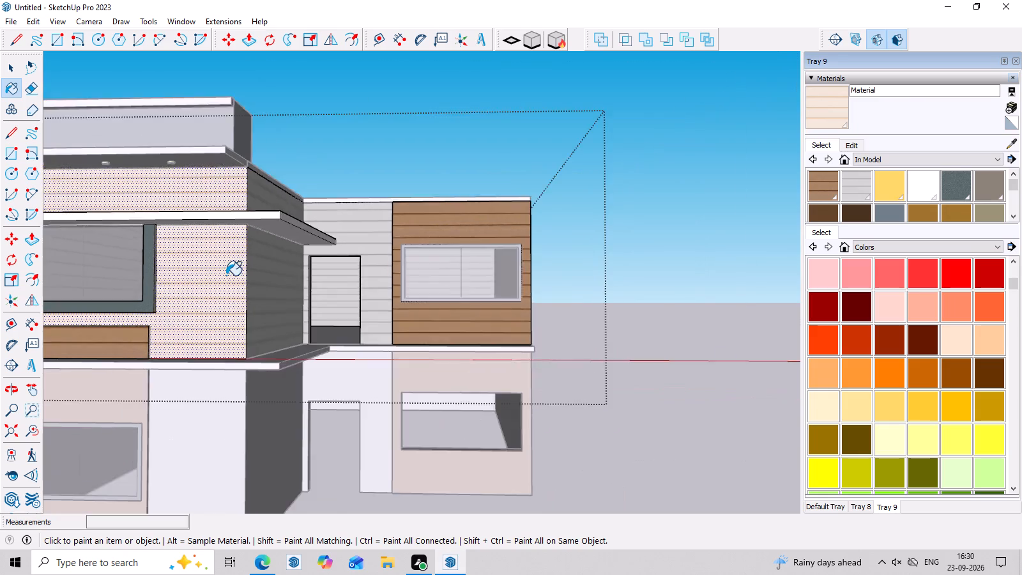
scroll(226, 275, "down", 4)
left_click(269, 279)
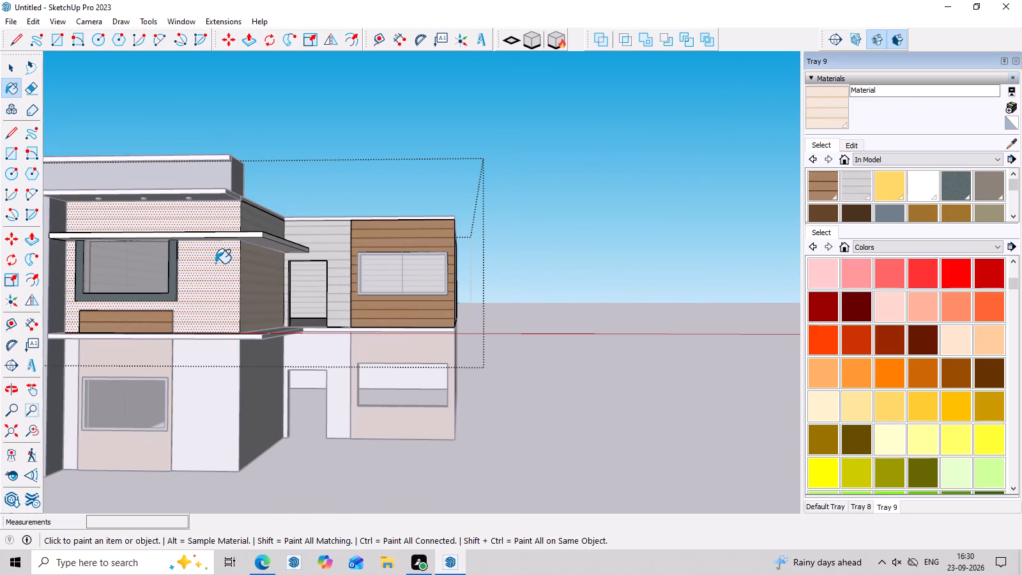
left_click(567, 184)
key("space")
left_click(562, 185)
scroll(562, 185, "down", 4)
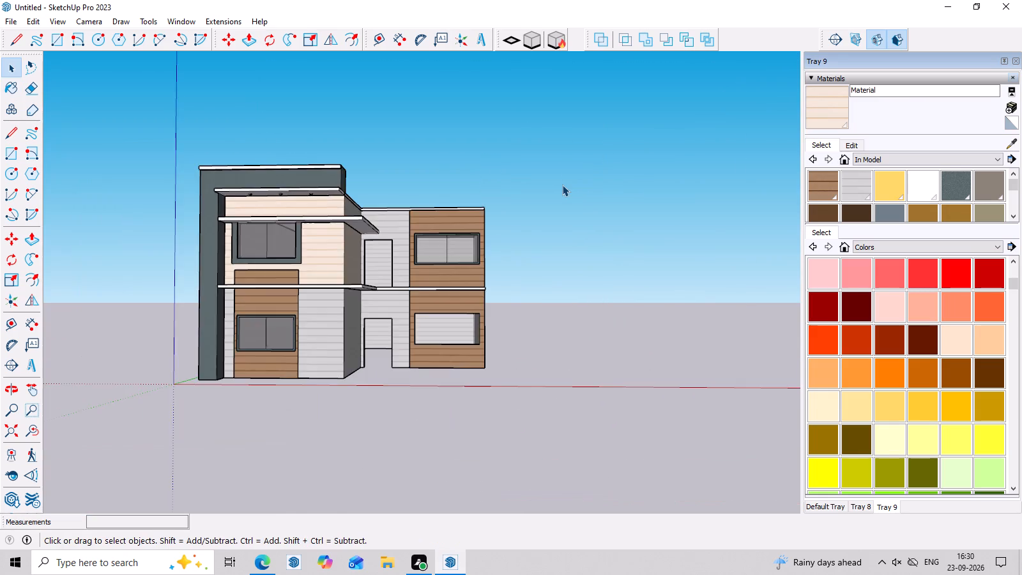
Examine the tinted siding on the upper storey's front against the wood cladding and grey frame.
middle_click_drag(563, 194, 571, 243)
scroll(571, 243, "up", 5)
scroll(567, 241, "down", 8)
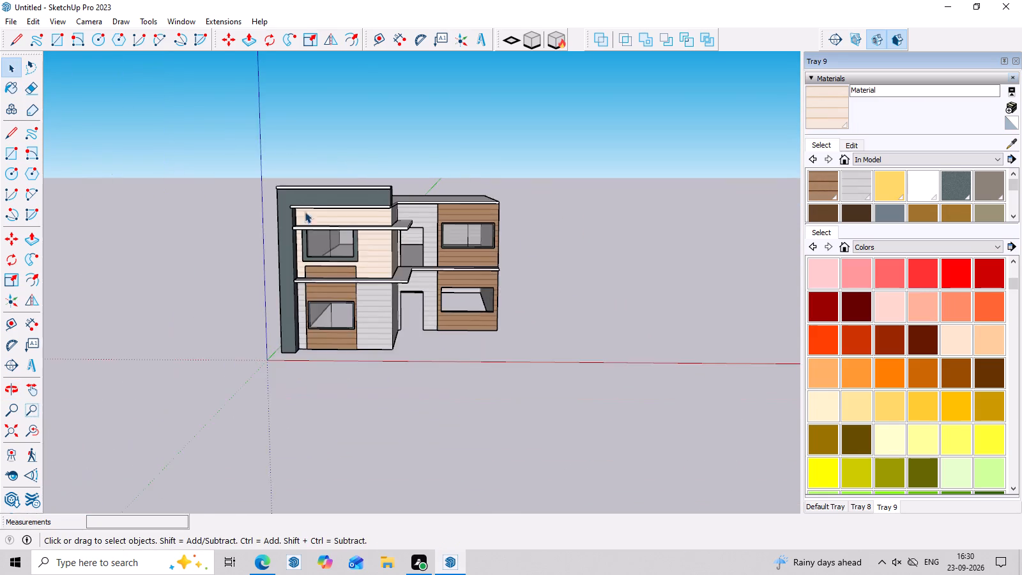
scroll(289, 210, "up", 7)
scroll(403, 214, "up", 3)
middle_click_drag(403, 226, 425, 167)
scroll(403, 226, "up", 1)
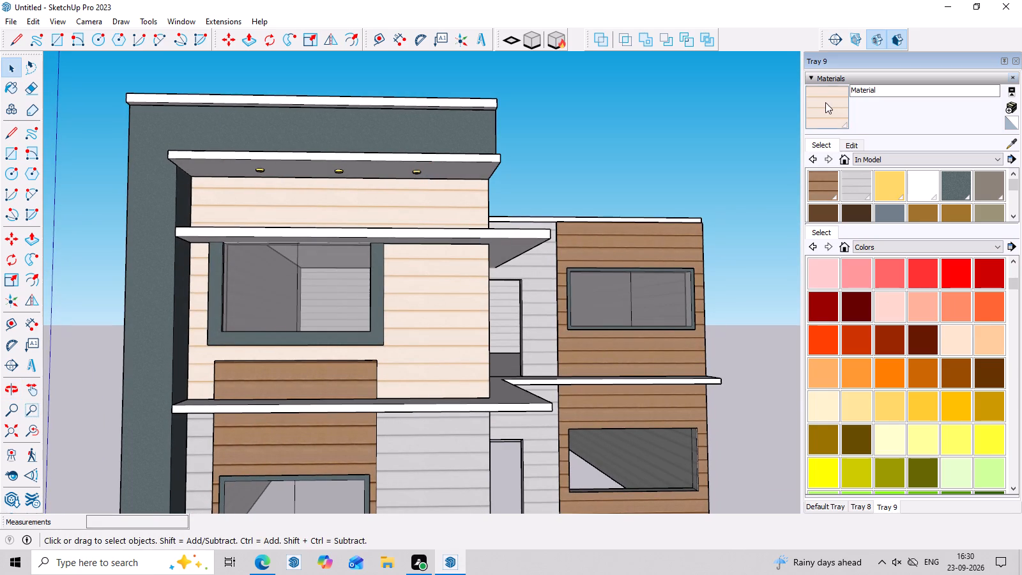
Apply the tinted siding material to the lower-storey group as a whole.
double_click(1011, 147)
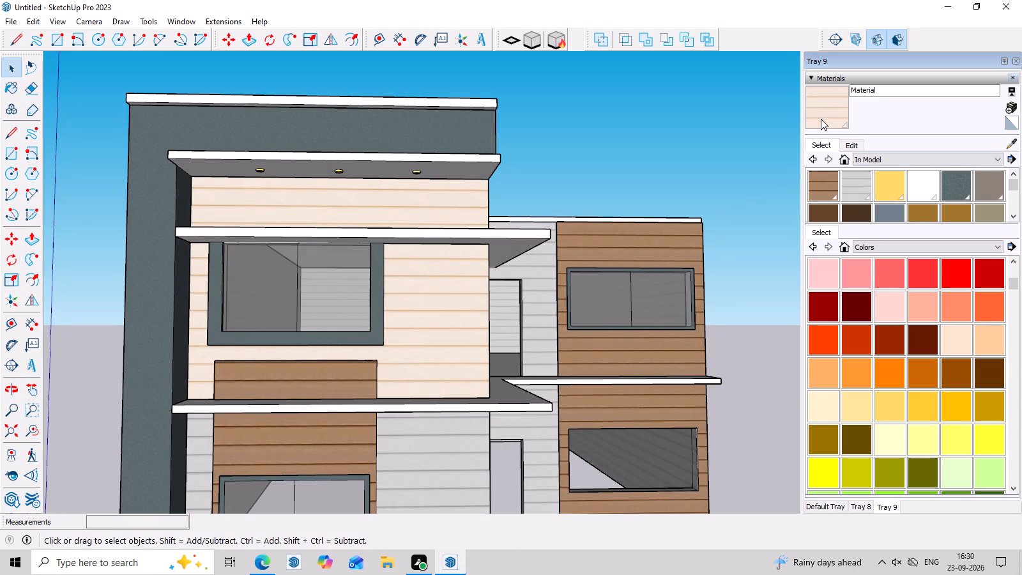
left_click(821, 115)
scroll(427, 325, "down", 4)
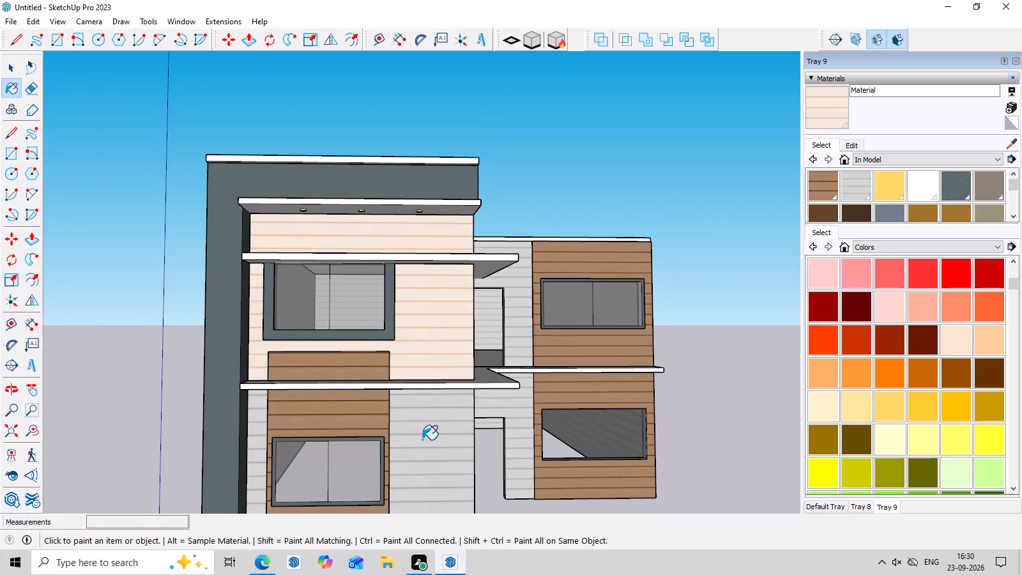
left_click(422, 440)
scroll(427, 438, "down", 3)
scroll(435, 434, "up", 3)
left_click(435, 425)
key("space")
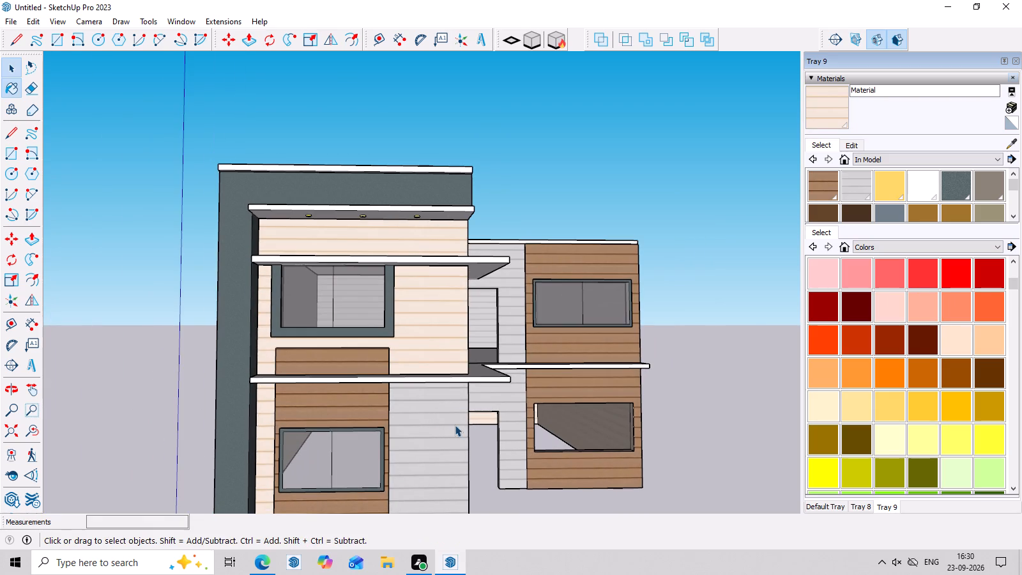
Inside the lower-storey group, paint the front wall and the recessed wall around the door opening with the tinted siding, and leave the group.
double_click(455, 425)
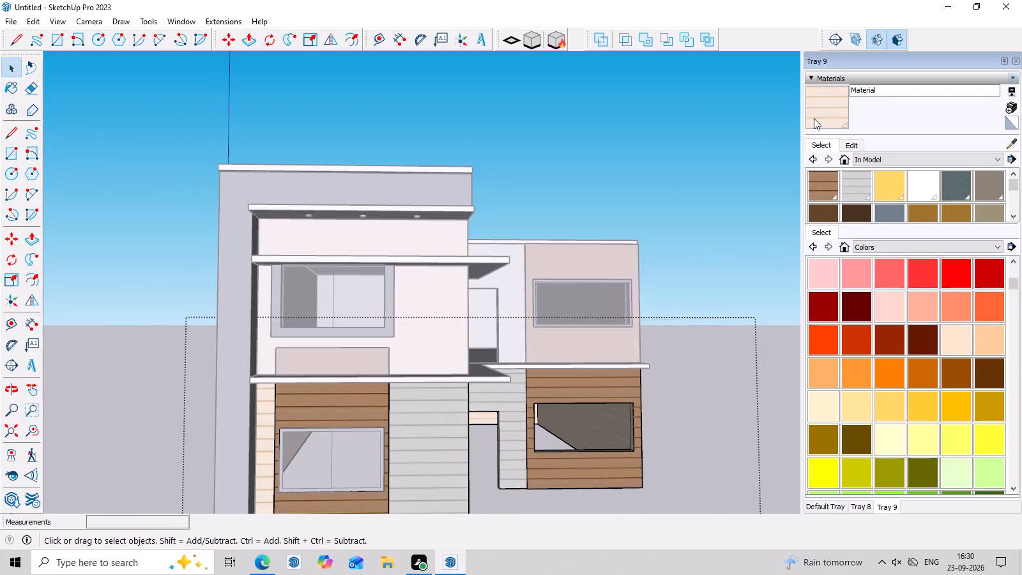
left_click(814, 118)
left_click(449, 438)
left_click(516, 414)
scroll(520, 411, "down", 2)
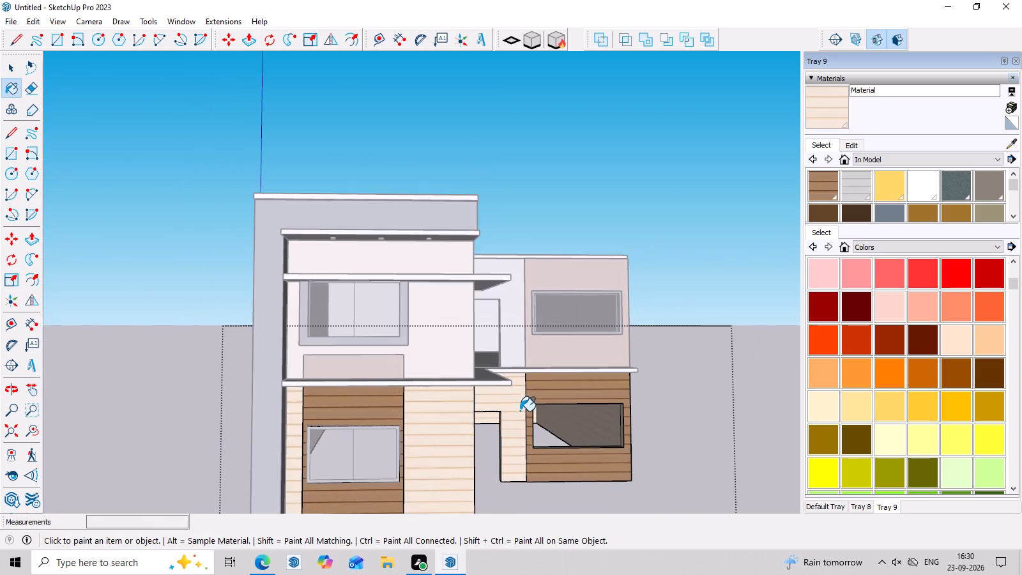
scroll(520, 411, "down", 2)
middle_click_drag(584, 408, 558, 408)
key("space")
double_click(674, 282)
Examine the house from the side and front to find walls that still lack the tinted siding.
scroll(618, 291, "down", 3)
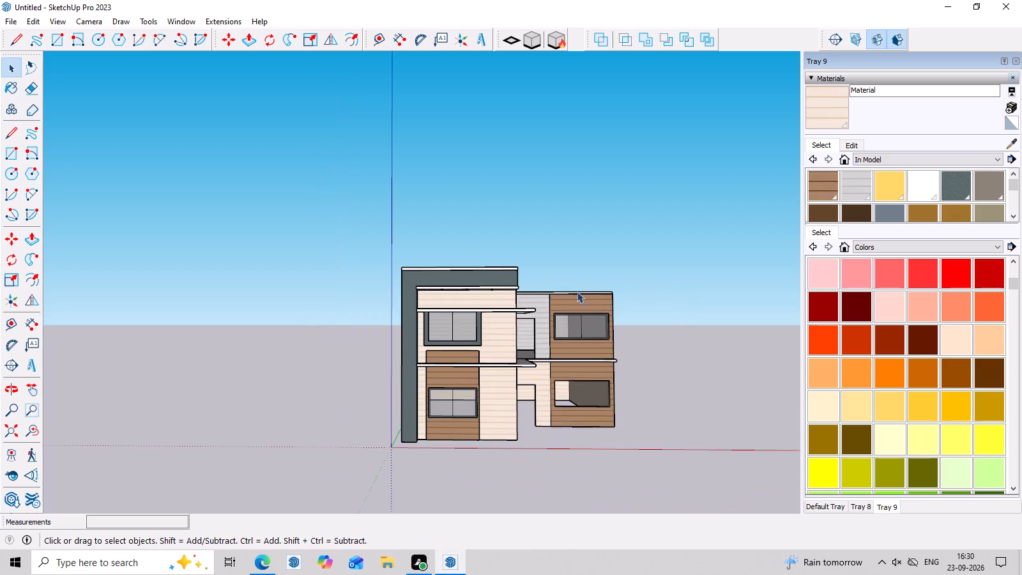
middle_click_drag(569, 291, 249, 256)
scroll(551, 329, "down", 8)
middle_click_drag(330, 304, 351, 334)
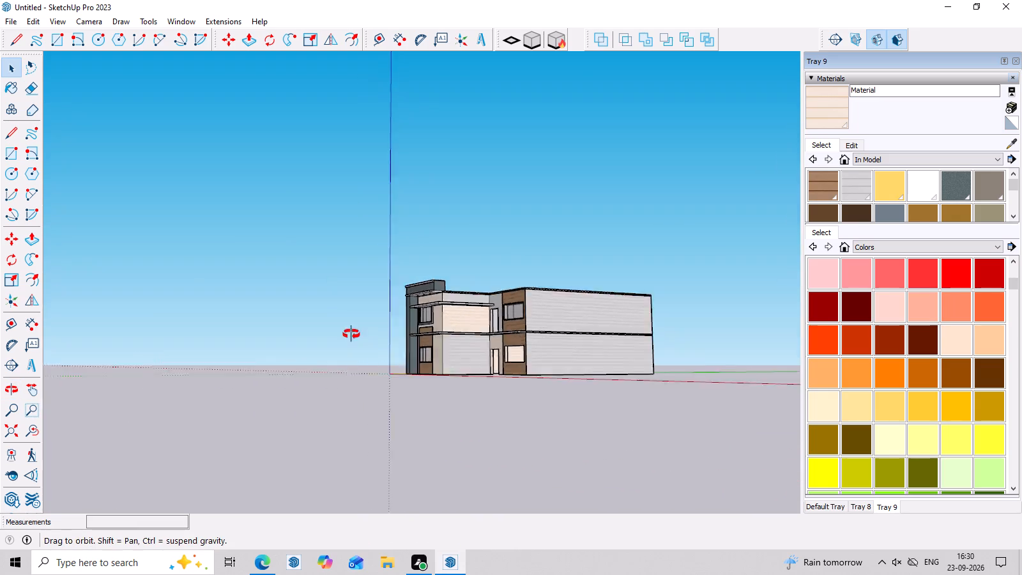
middle_click_drag(351, 334, 686, 362)
scroll(389, 335, "up", 13)
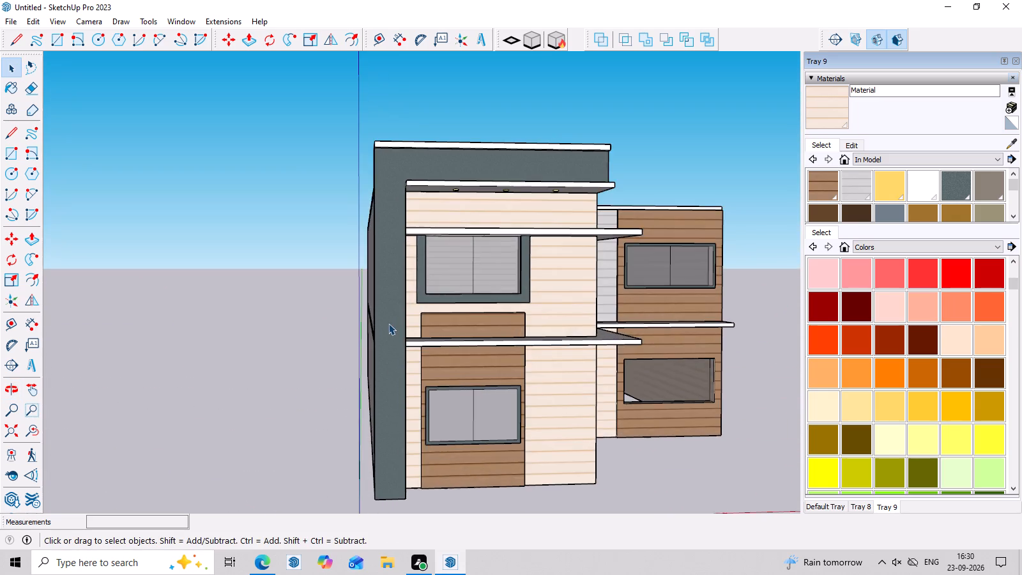
scroll(388, 323, "up", 1)
scroll(418, 290, "down", 9)
scroll(528, 330, "up", 9)
middle_click_drag(625, 326, 545, 334)
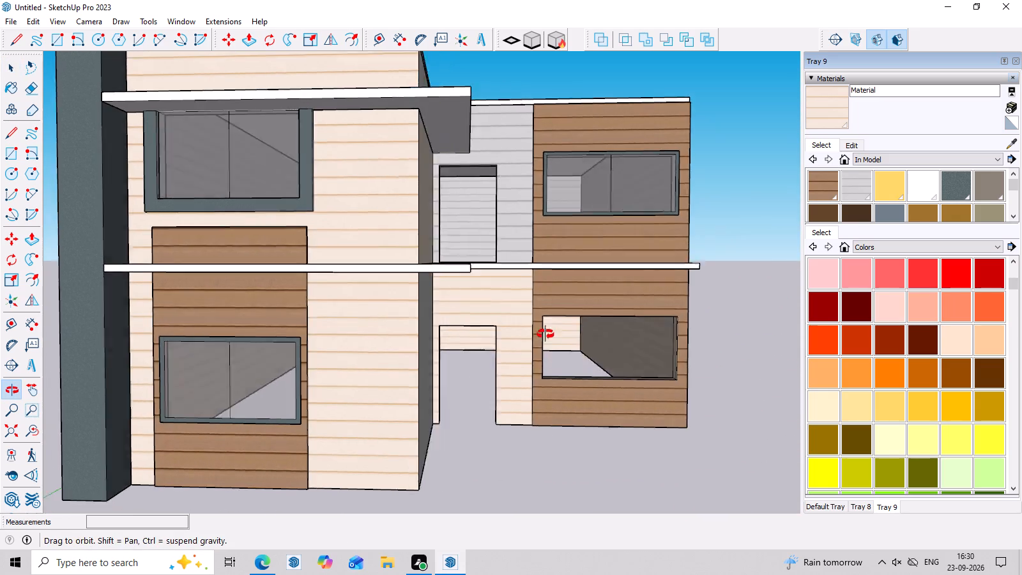
Inside the upper-storey group, paint the projecting block's side wall and the recessed wall around the door opening with Color C01, and leave the group.
middle_click_drag(545, 334, 503, 338)
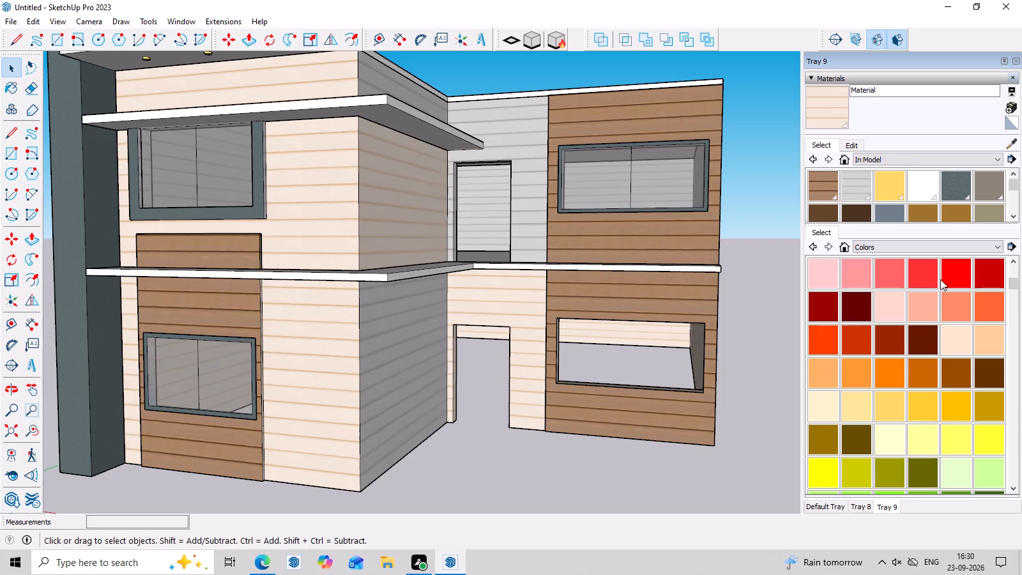
left_click(963, 349)
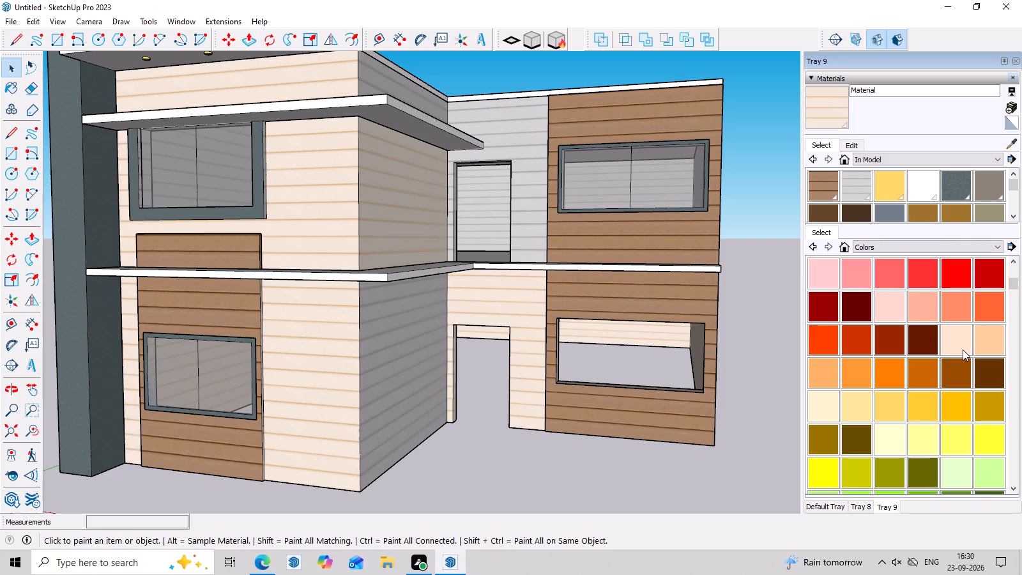
left_click(355, 195)
left_click(425, 201)
key("space")
double_click(425, 201)
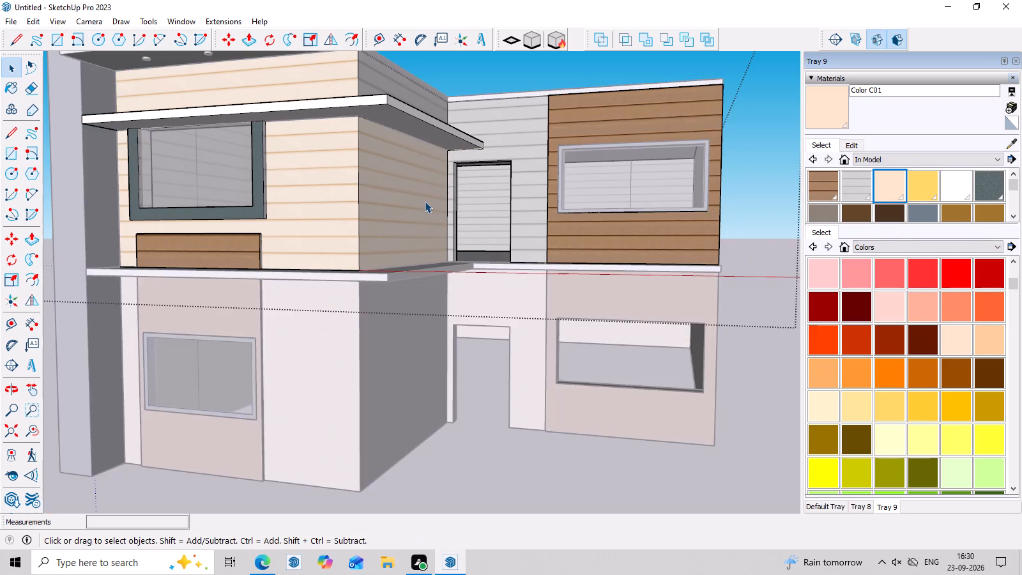
scroll(425, 201, "up", 3)
left_click(425, 201)
left_click(952, 341)
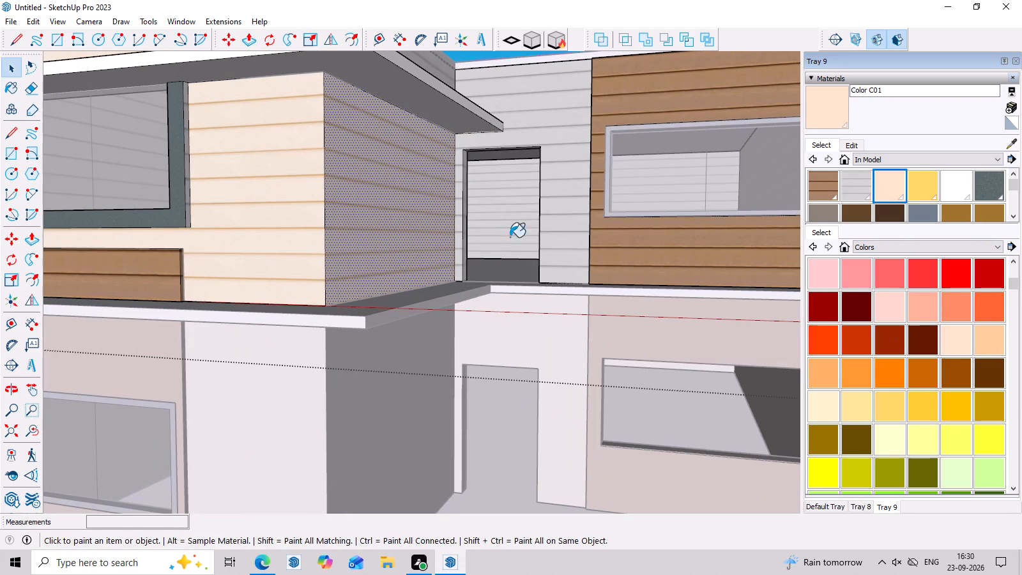
left_click(386, 180)
left_click(548, 126)
scroll(556, 210, "down", 3)
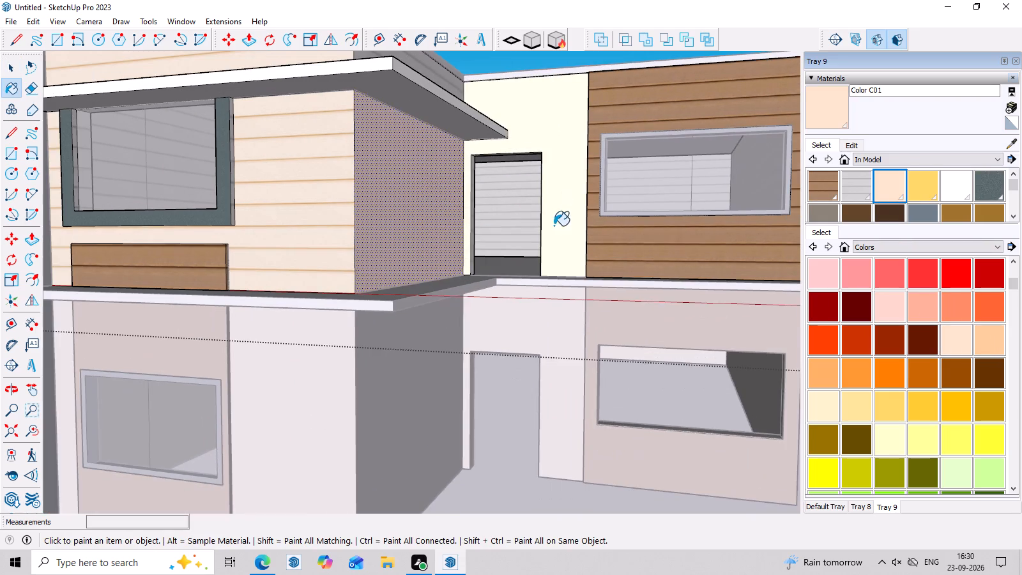
scroll(538, 280, "down", 3)
left_click(487, 158)
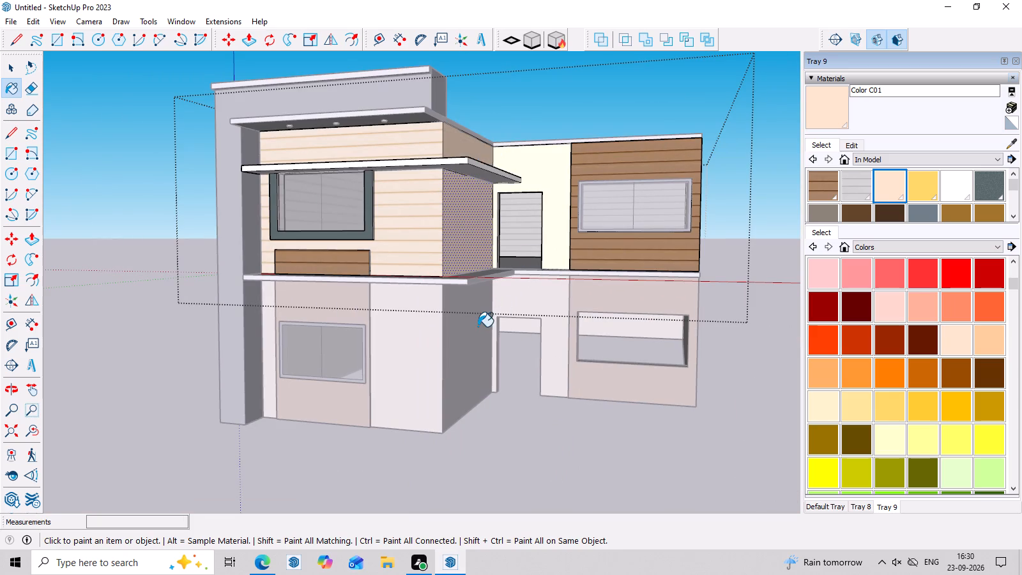
left_click(478, 327)
key("space")
scroll(653, 268, "down", 9)
left_click(662, 190)
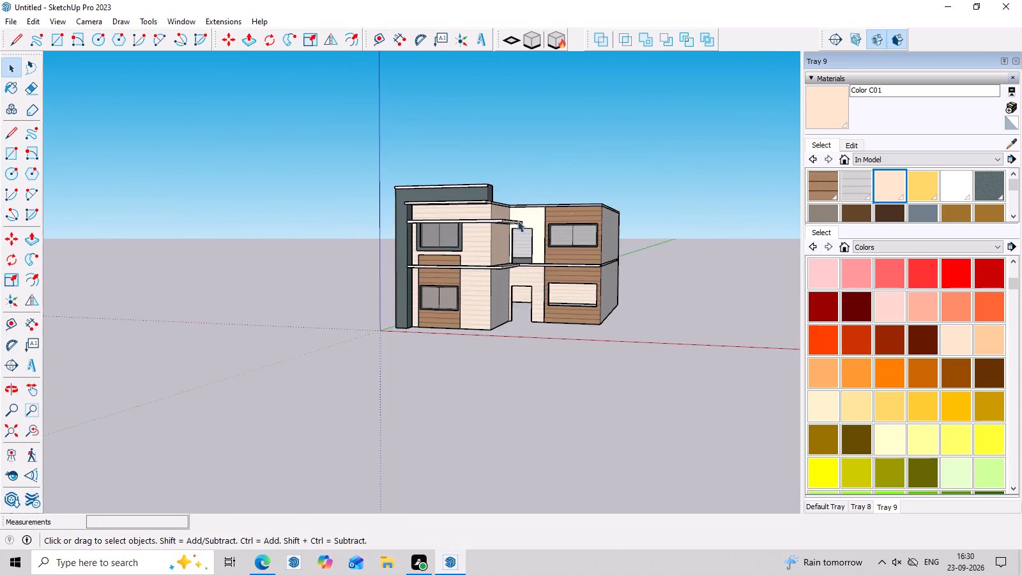
Inside the lower-storey group, paint the recessed wall around the door opening with Color C02, and leave the group.
scroll(447, 229, "down", 4)
middle_click_drag(351, 242, 428, 262)
scroll(489, 298, "up", 12)
middle_click_drag(491, 287, 492, 285)
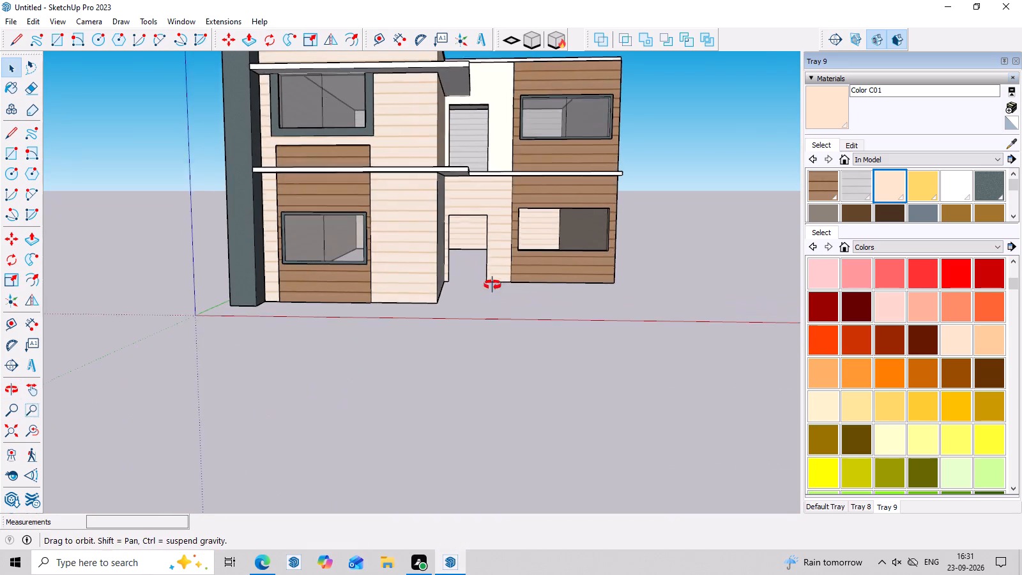
middle_click_drag(492, 285, 496, 279)
scroll(496, 279, "down", 3)
scroll(501, 276, "up", 3)
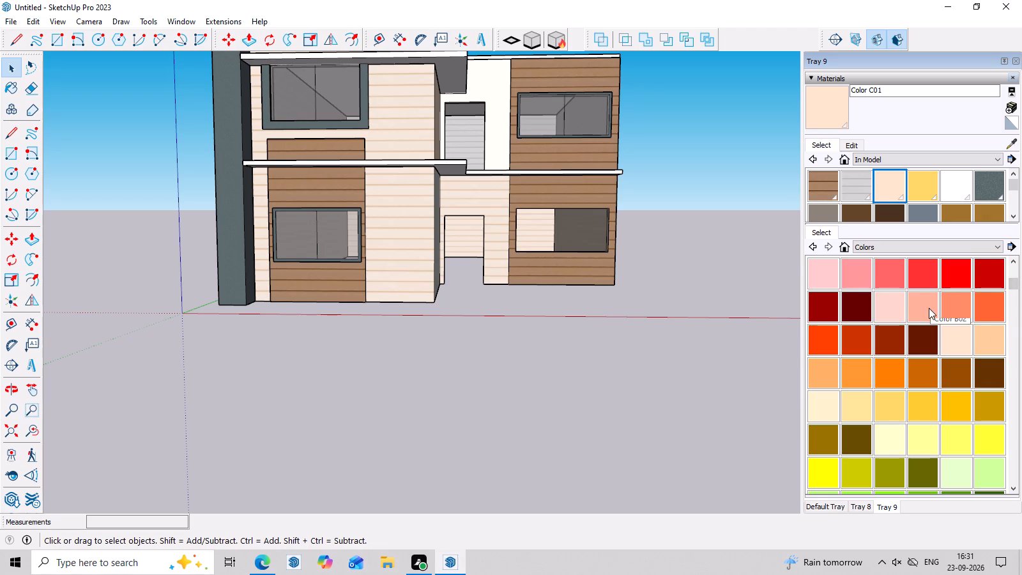
scroll(929, 308, "up", 2)
left_click(987, 341)
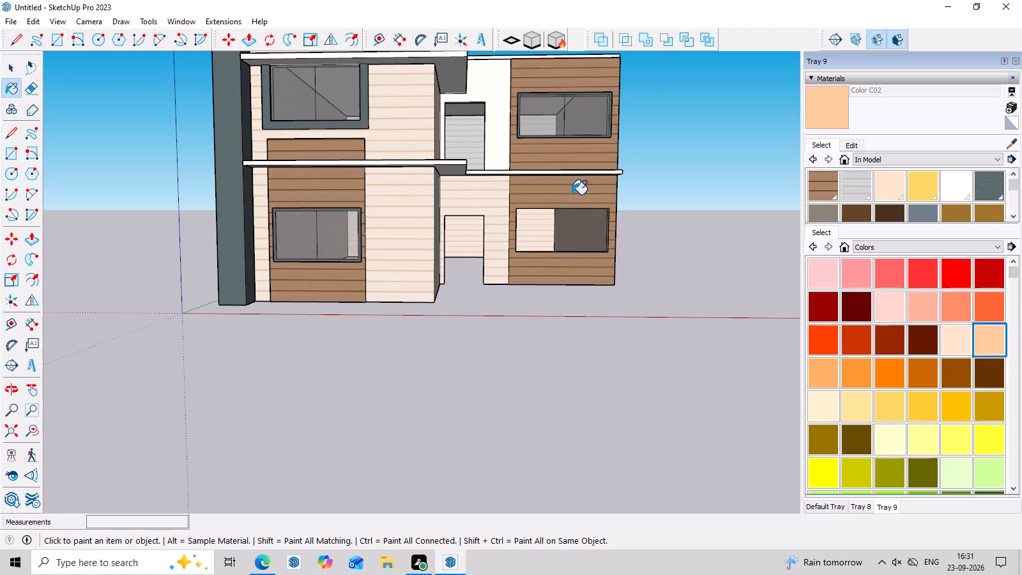
key("space")
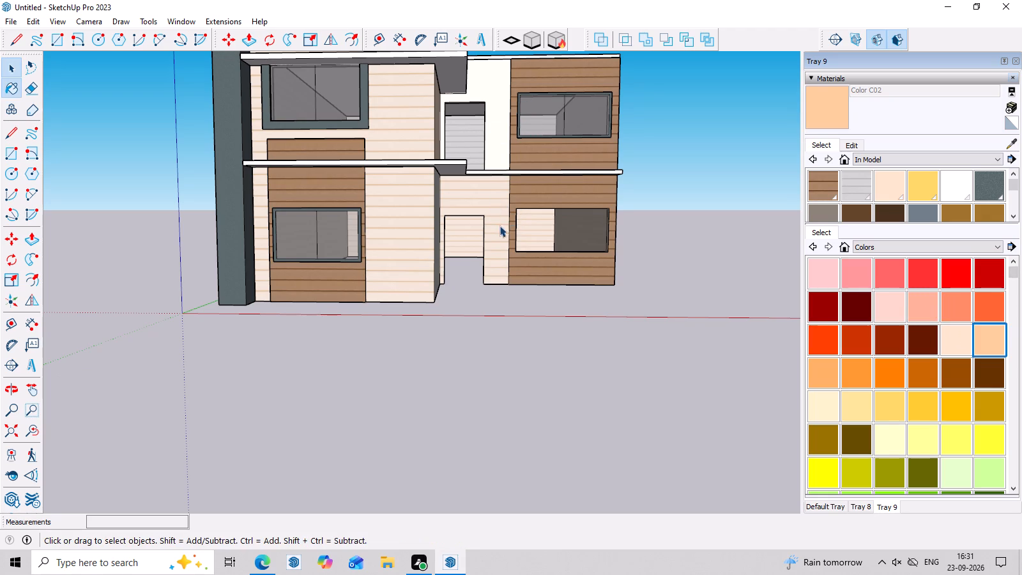
double_click(495, 216)
scroll(495, 216, "up", 4)
left_click(495, 216)
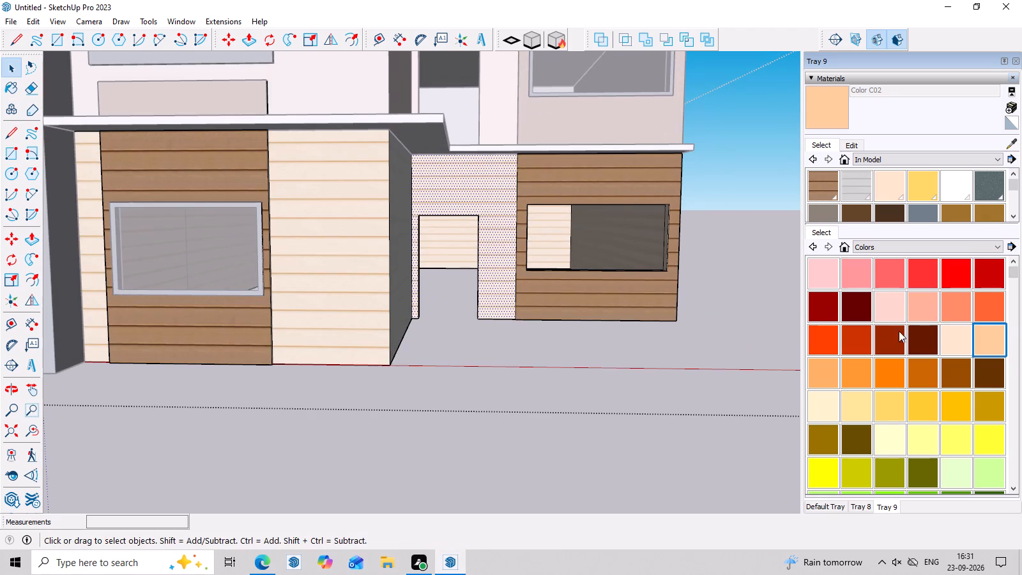
left_click(993, 342)
left_click(469, 171)
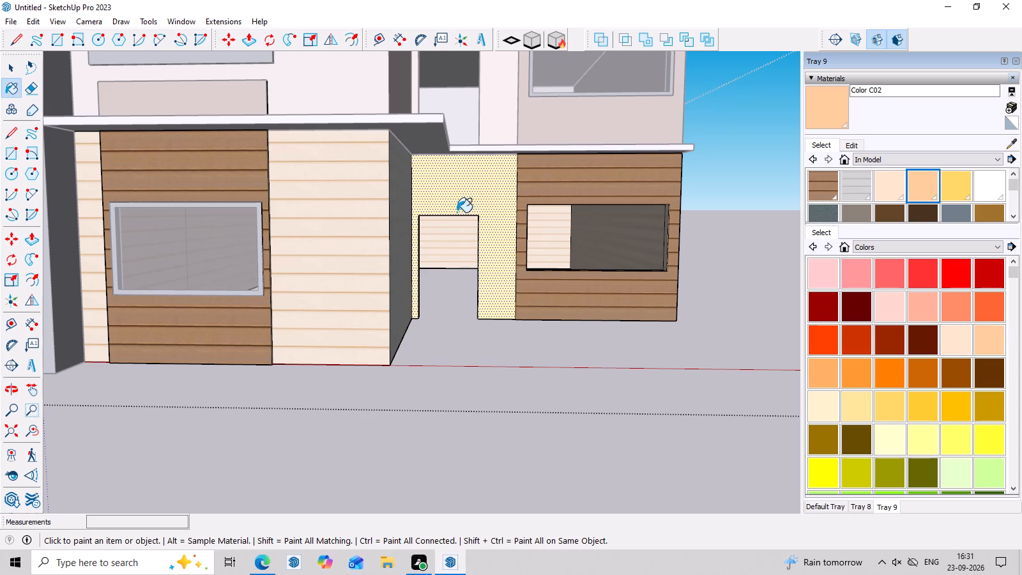
left_click(724, 150)
key("space")
left_click(724, 150)
scroll(724, 150, "down", 4)
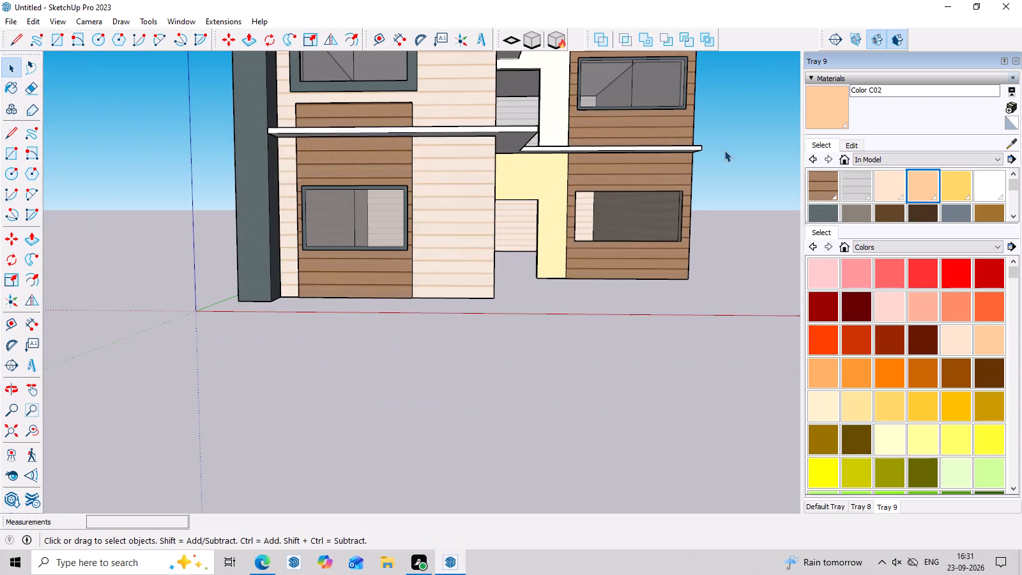
Apply Color D01 to the upper-storey group as a whole.
middle_click_drag(724, 150, 676, 165)
scroll(661, 149, "down", 7)
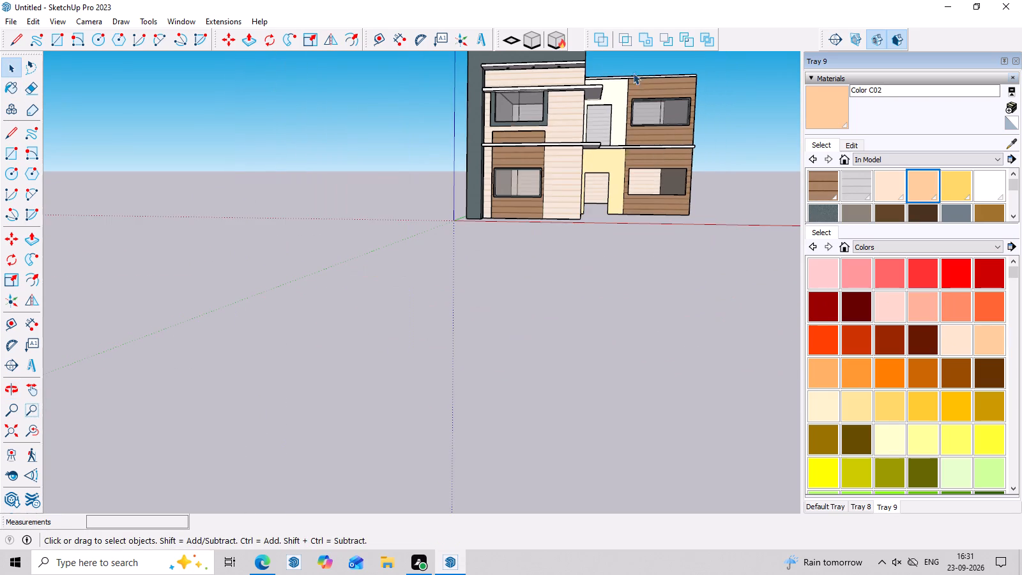
scroll(613, 77, "up", 7)
middle_click_drag(636, 196, 665, 198)
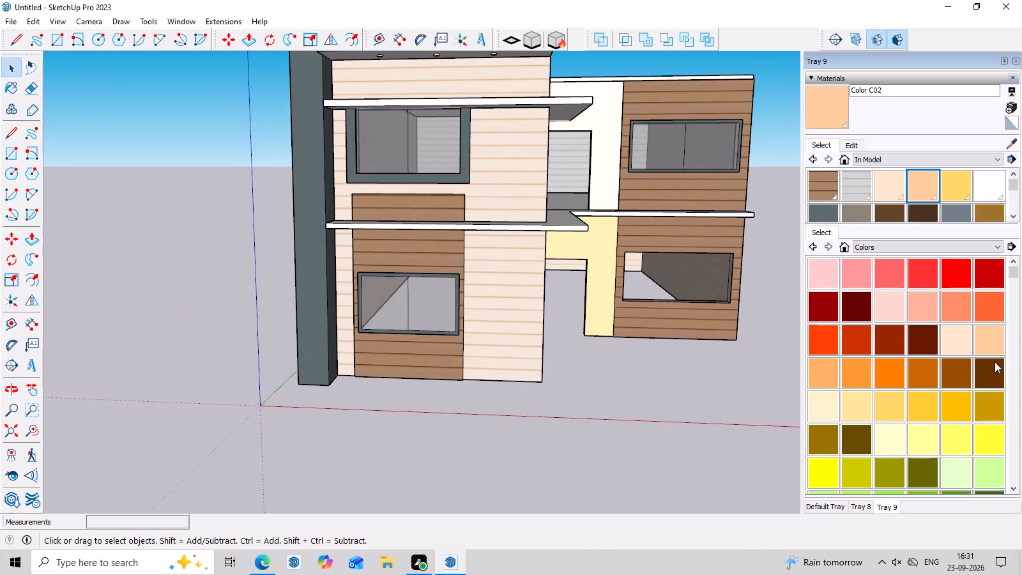
scroll(932, 337, "up", 10)
scroll(931, 294, "down", 14)
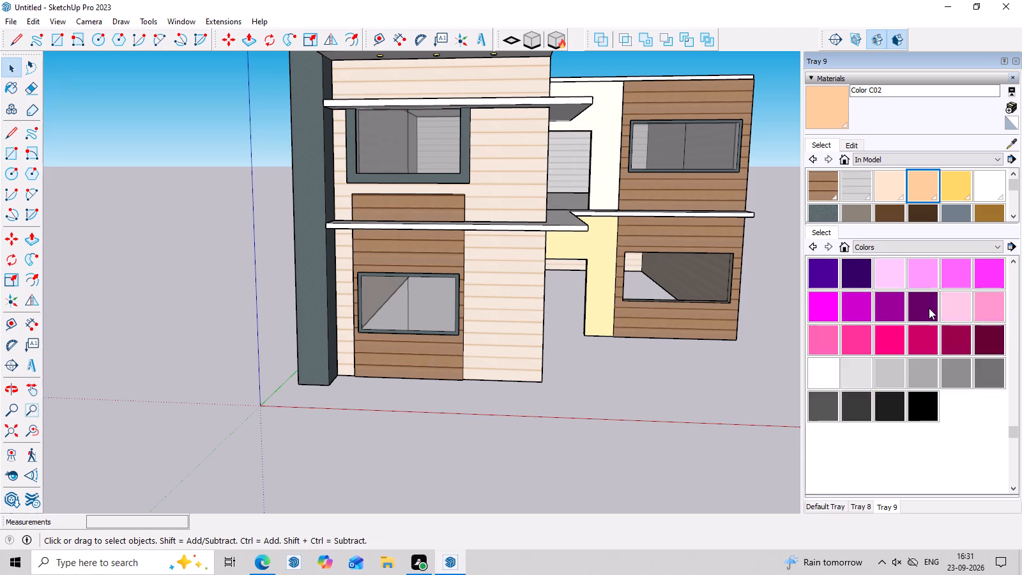
scroll(929, 308, "up", 9)
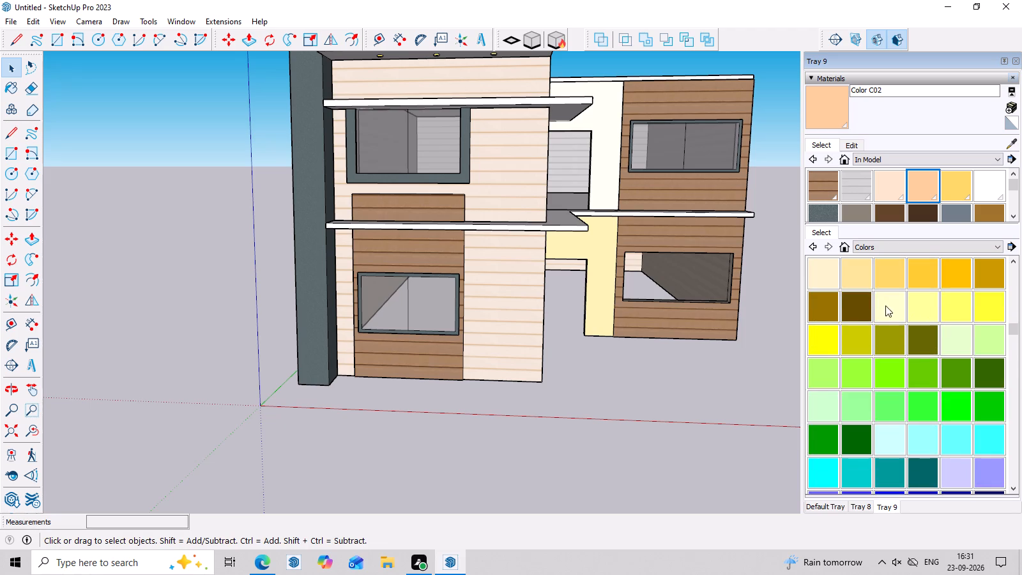
left_click(825, 264)
left_click(608, 172)
left_click(608, 172)
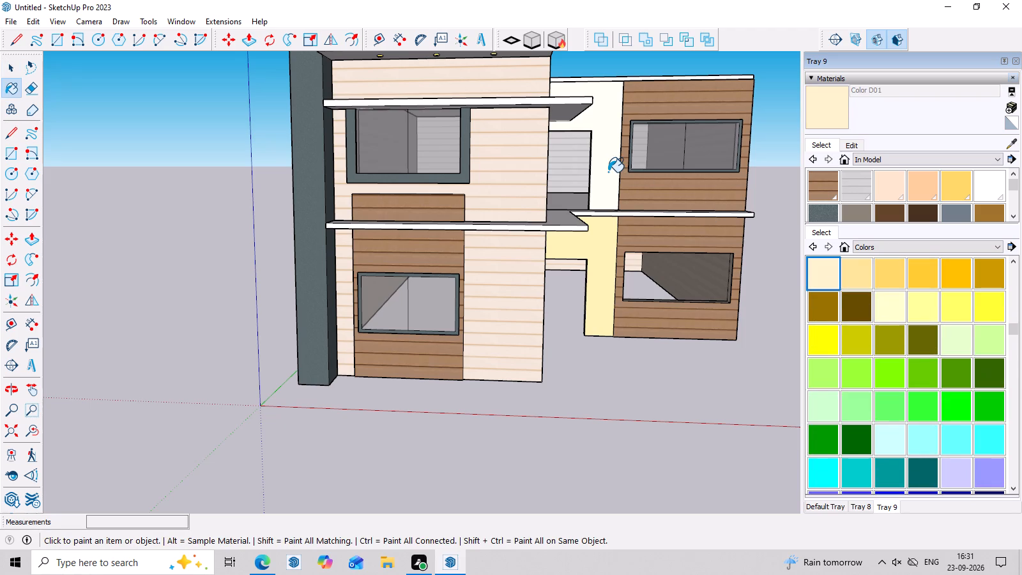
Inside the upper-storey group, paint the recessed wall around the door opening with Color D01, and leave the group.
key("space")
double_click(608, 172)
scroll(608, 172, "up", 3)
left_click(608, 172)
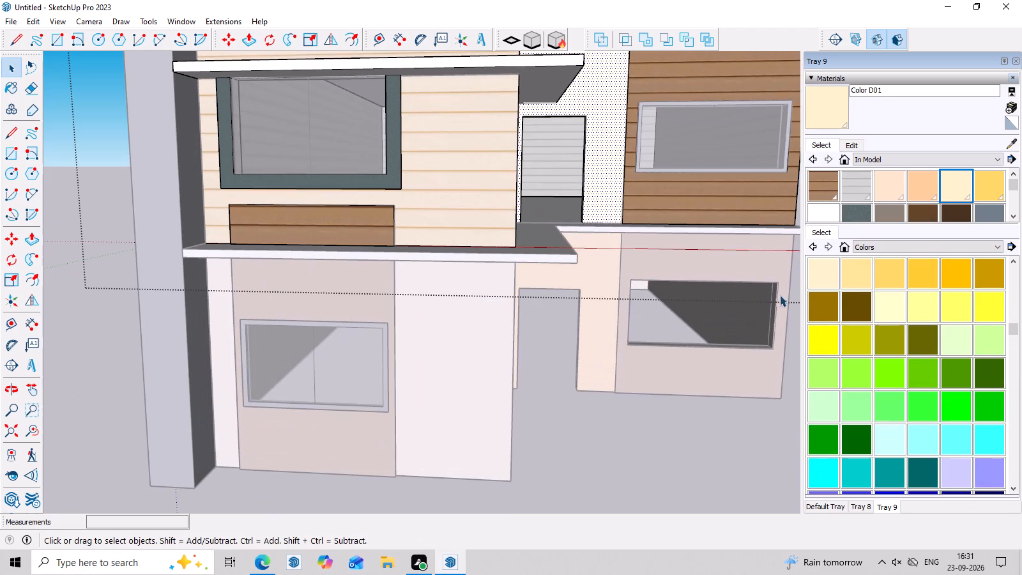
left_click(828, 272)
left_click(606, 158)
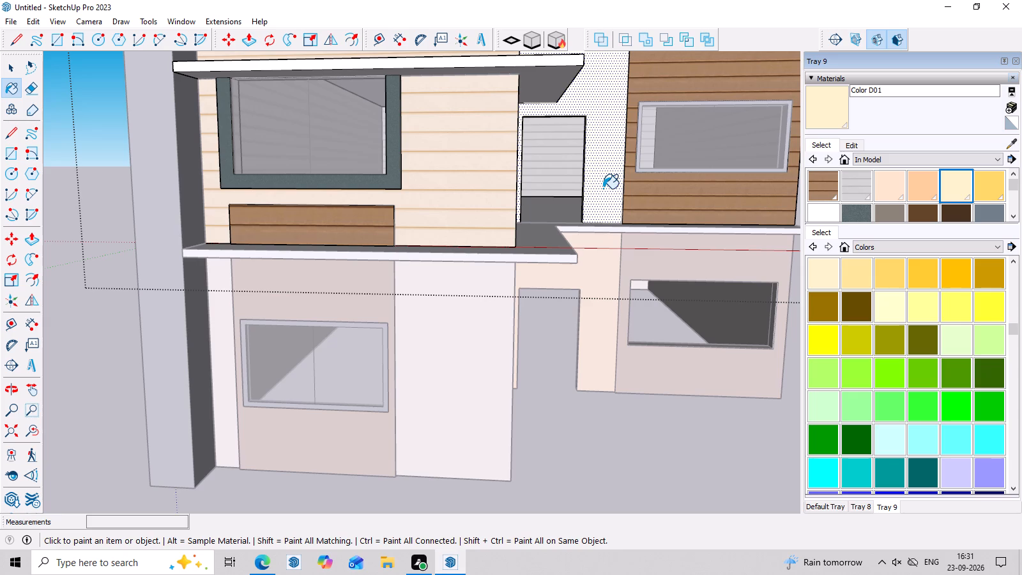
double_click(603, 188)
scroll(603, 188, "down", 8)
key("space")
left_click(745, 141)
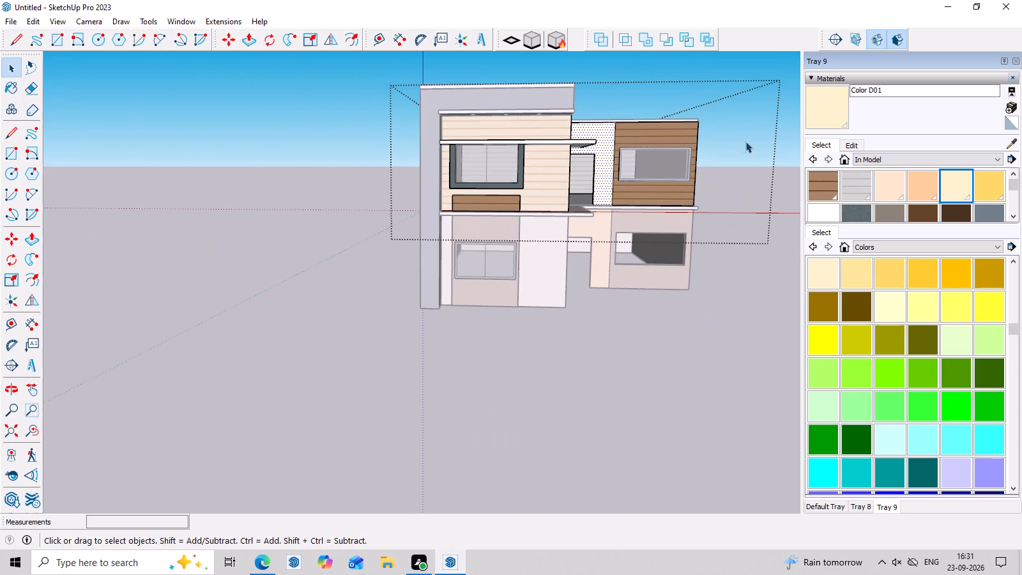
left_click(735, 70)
Inside the upper-storey group, repaint the recessed wall around the door opening with Color C01, and leave the group.
scroll(651, 165, "up", 7)
middle_click_drag(593, 196, 594, 174)
scroll(594, 174, "down", 3)
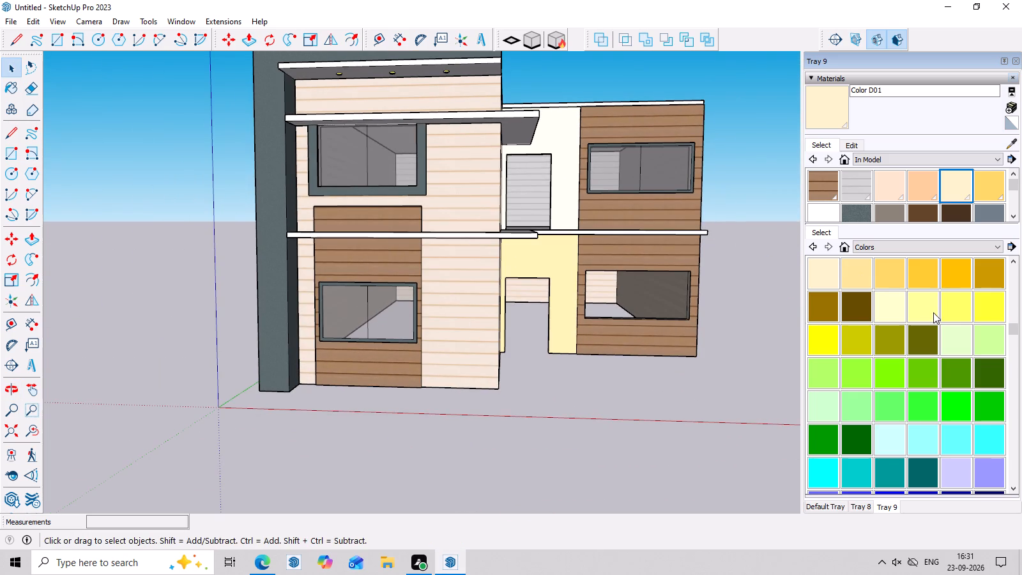
scroll(926, 318, "up", 6)
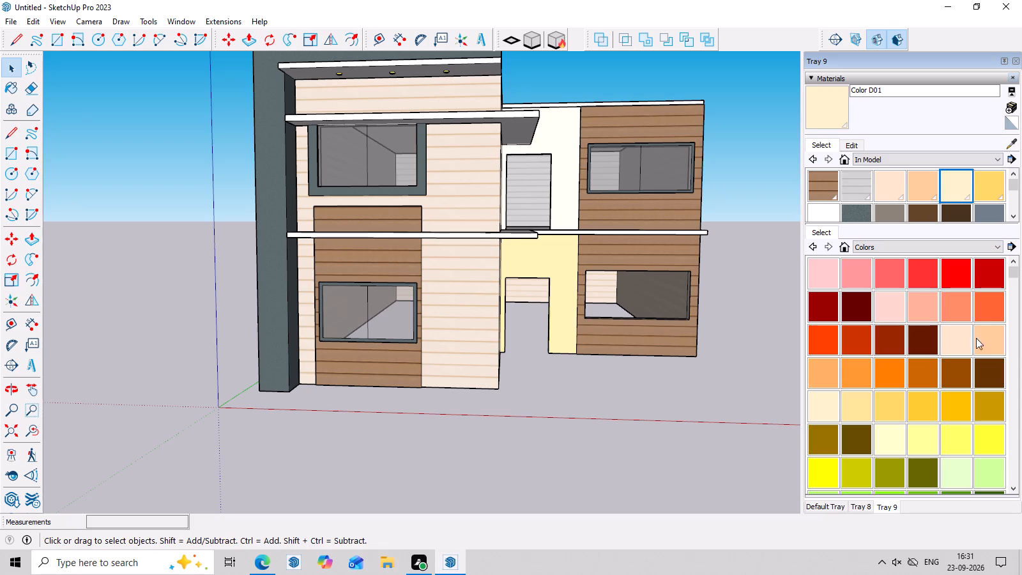
left_click(1009, 339)
left_click(959, 333)
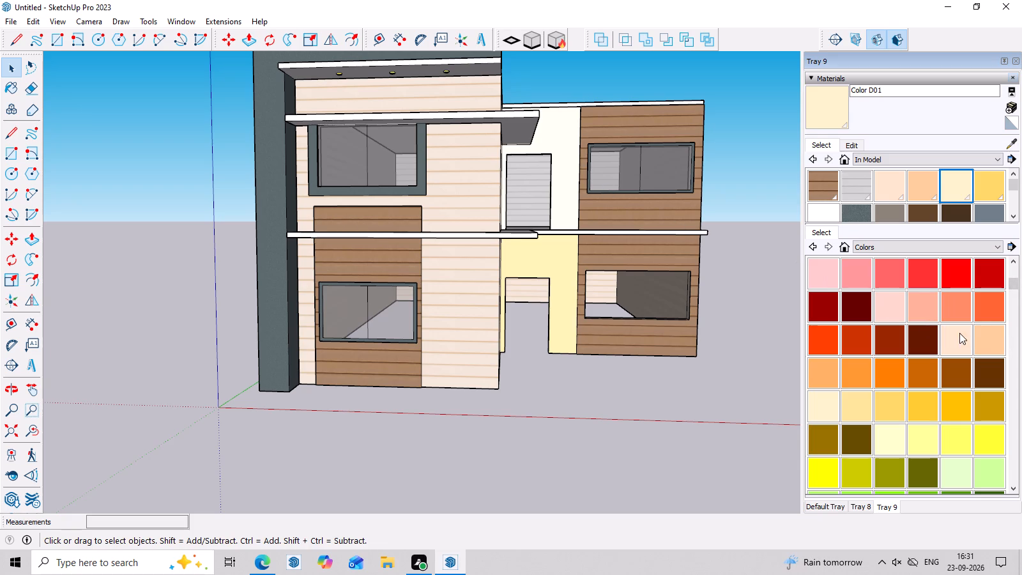
key("space")
double_click(562, 146)
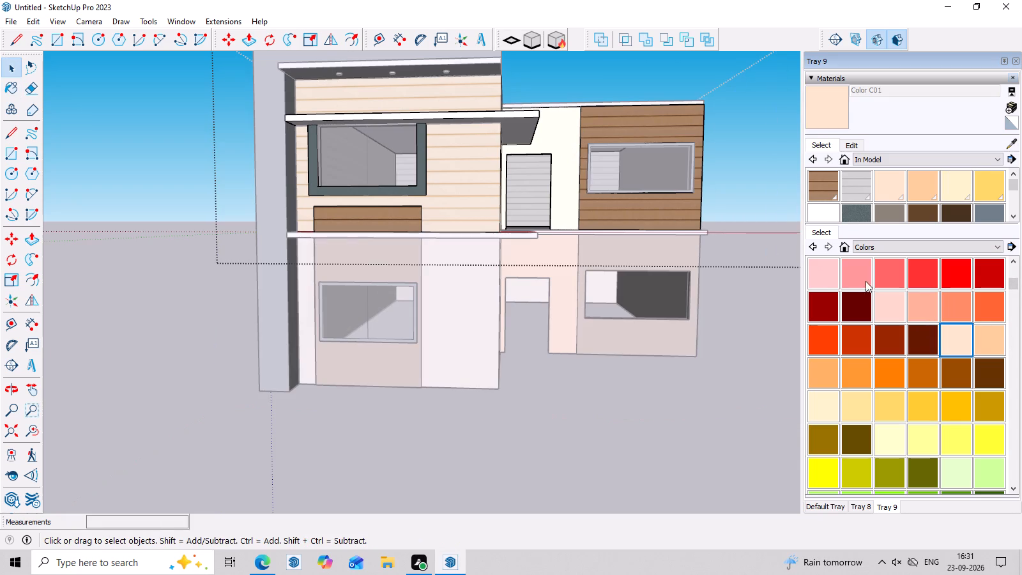
left_click(963, 345)
left_click(554, 139)
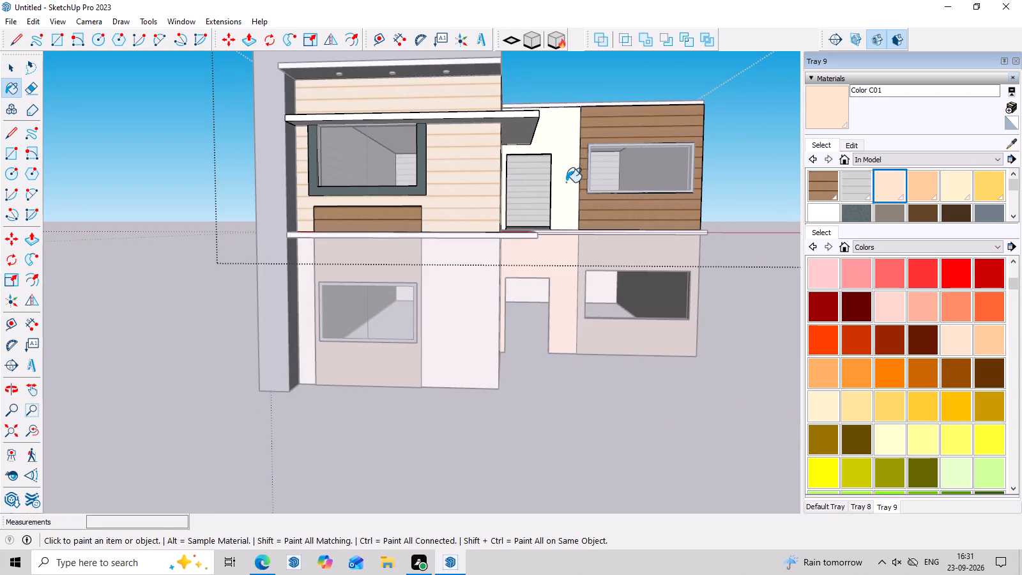
scroll(590, 226, "up", 7)
key("space")
double_click(548, 165)
scroll(548, 165, "up", 4)
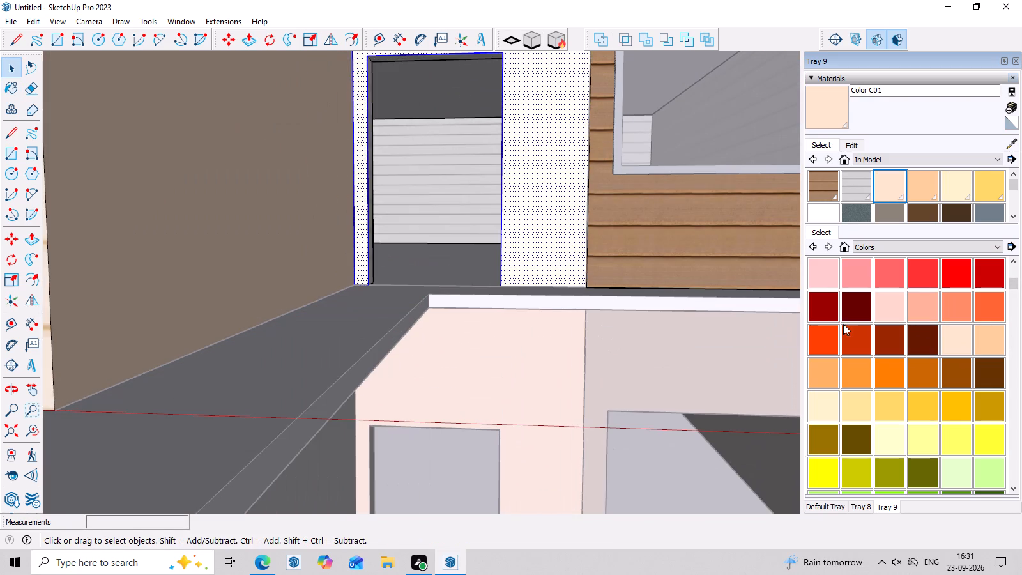
left_click(961, 345)
left_click(551, 192)
scroll(541, 199, "down", 5)
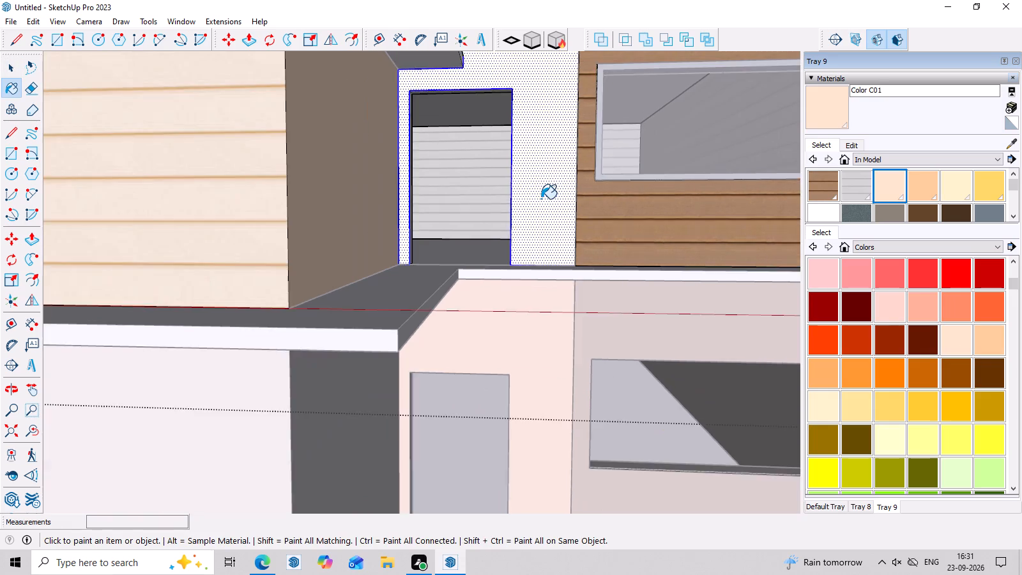
scroll(541, 199, "down", 7)
key("space")
left_click(735, 151)
left_click(702, 88)
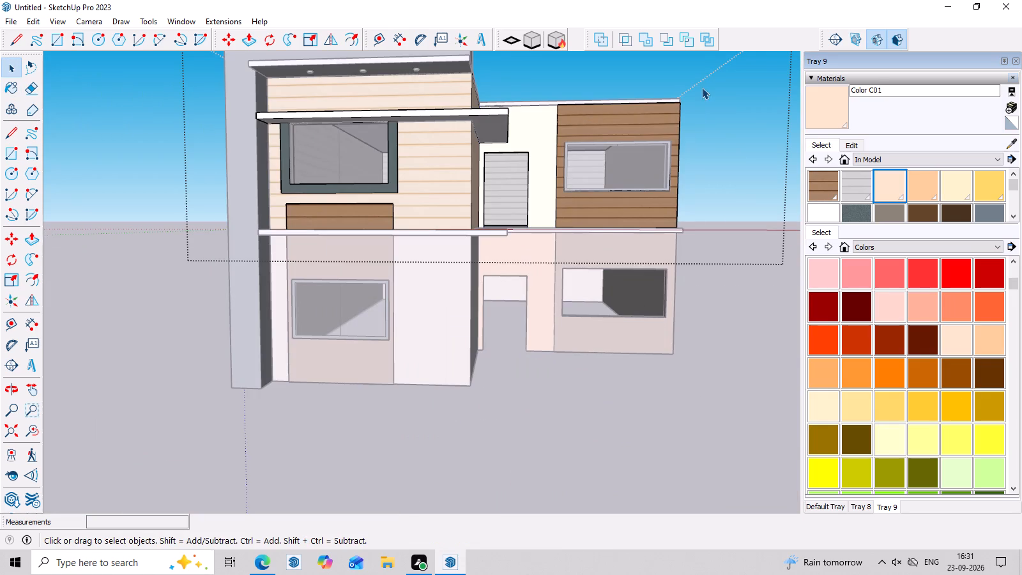
scroll(687, 91, "down", 4)
left_click(674, 84)
left_click(745, 115)
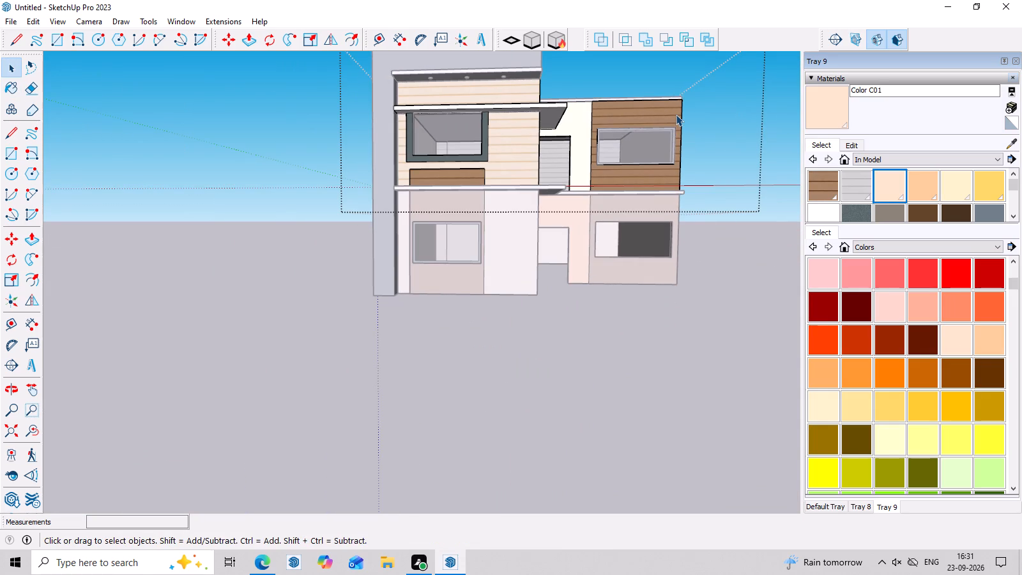
key("Escape")
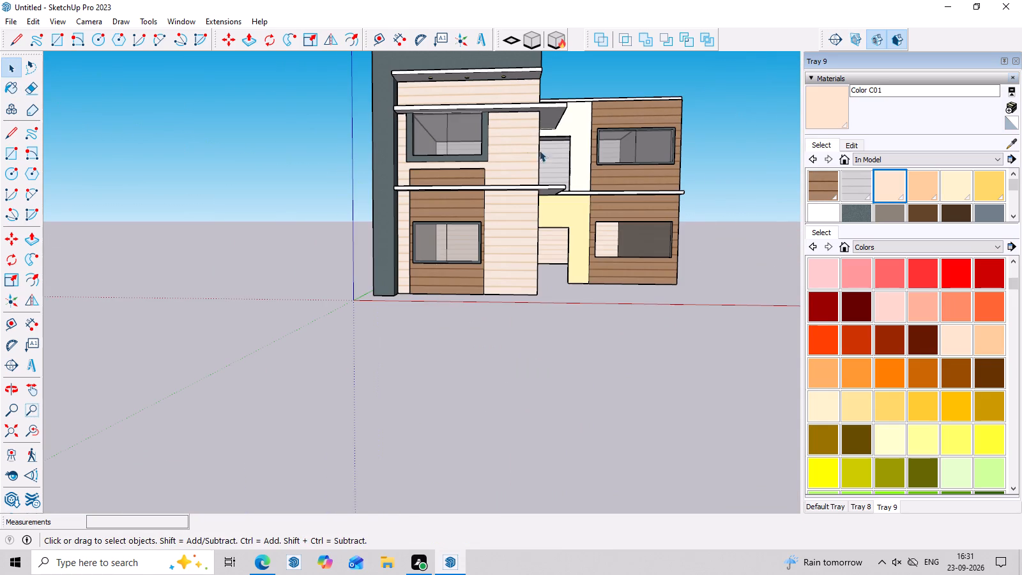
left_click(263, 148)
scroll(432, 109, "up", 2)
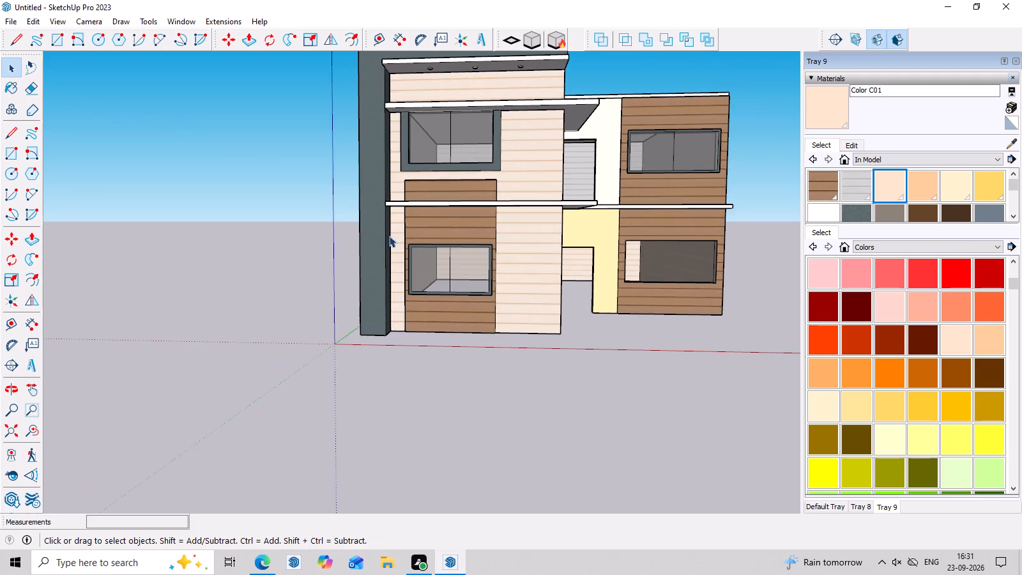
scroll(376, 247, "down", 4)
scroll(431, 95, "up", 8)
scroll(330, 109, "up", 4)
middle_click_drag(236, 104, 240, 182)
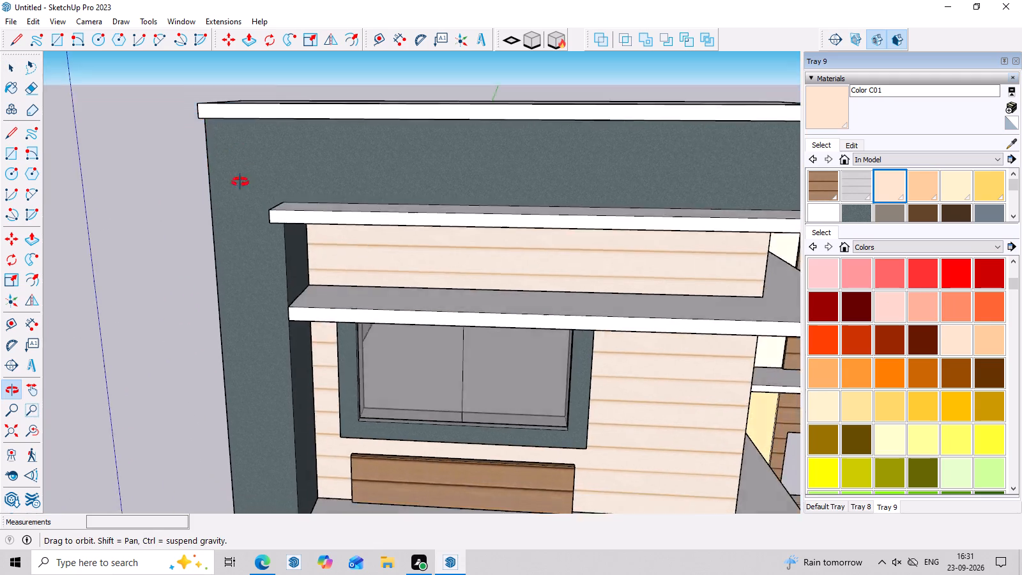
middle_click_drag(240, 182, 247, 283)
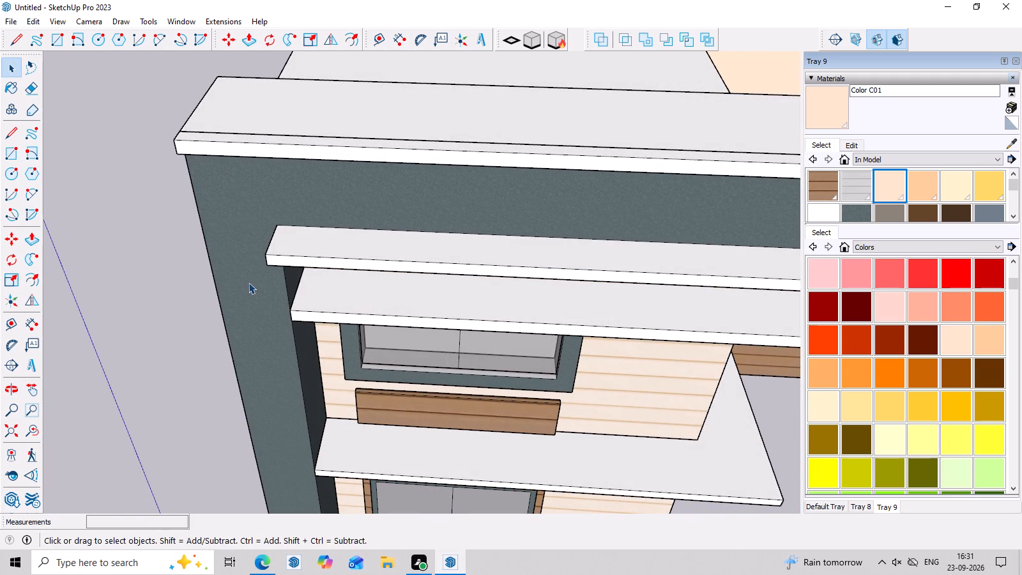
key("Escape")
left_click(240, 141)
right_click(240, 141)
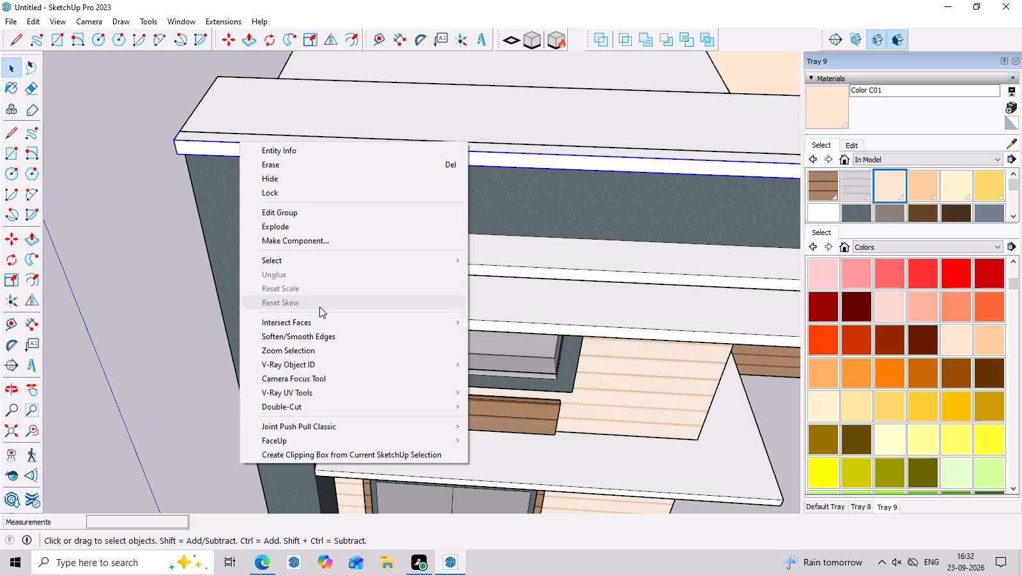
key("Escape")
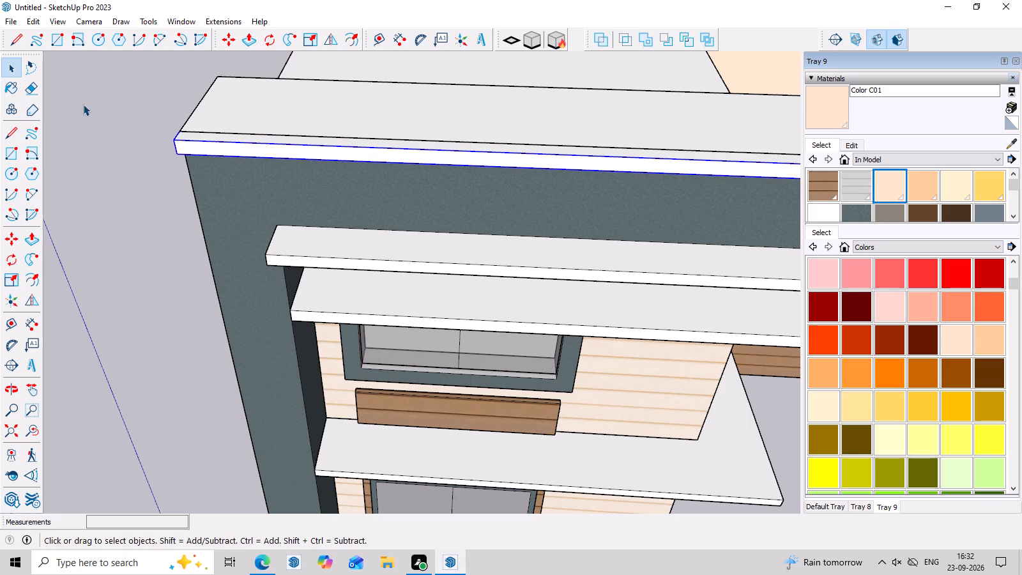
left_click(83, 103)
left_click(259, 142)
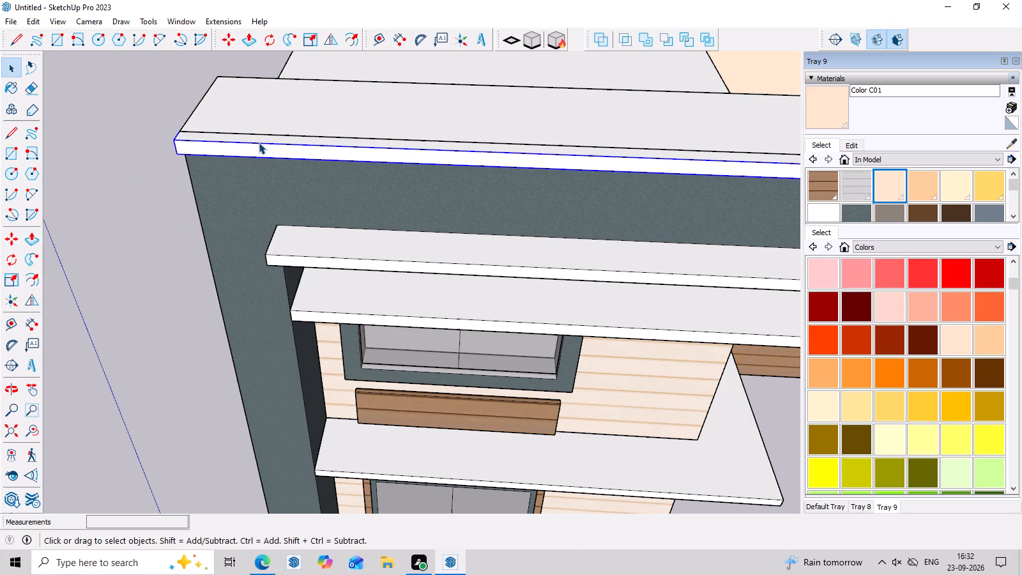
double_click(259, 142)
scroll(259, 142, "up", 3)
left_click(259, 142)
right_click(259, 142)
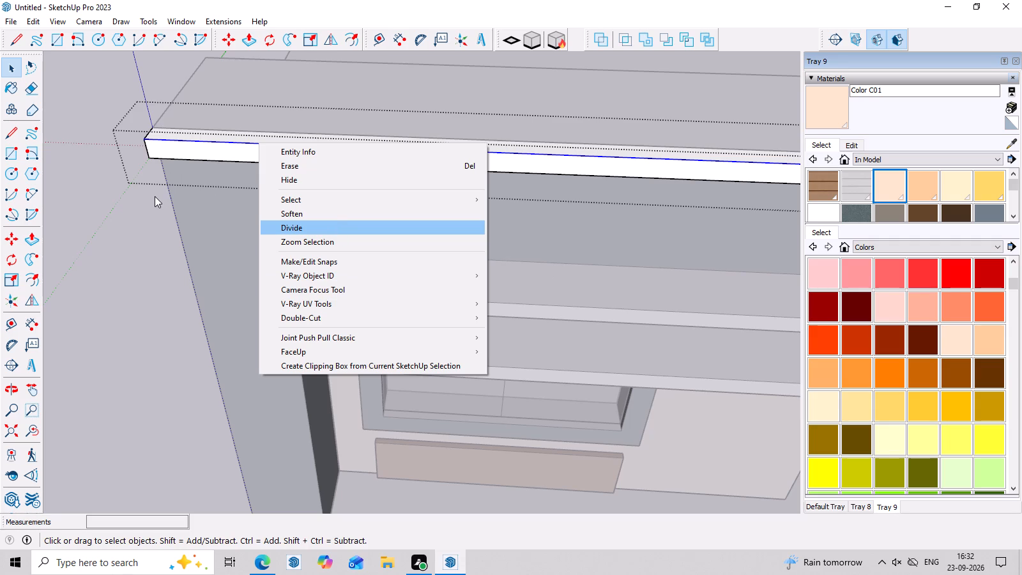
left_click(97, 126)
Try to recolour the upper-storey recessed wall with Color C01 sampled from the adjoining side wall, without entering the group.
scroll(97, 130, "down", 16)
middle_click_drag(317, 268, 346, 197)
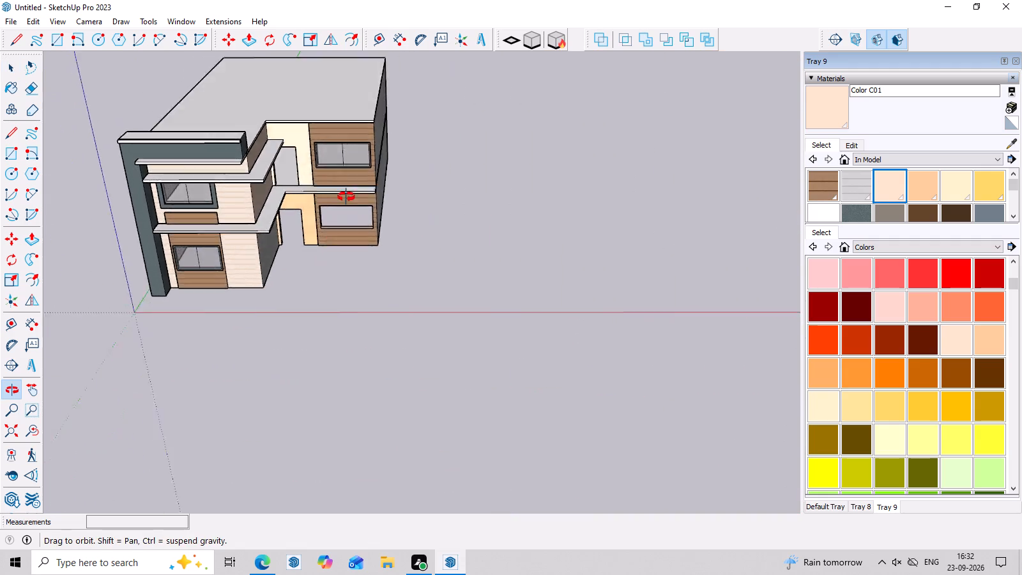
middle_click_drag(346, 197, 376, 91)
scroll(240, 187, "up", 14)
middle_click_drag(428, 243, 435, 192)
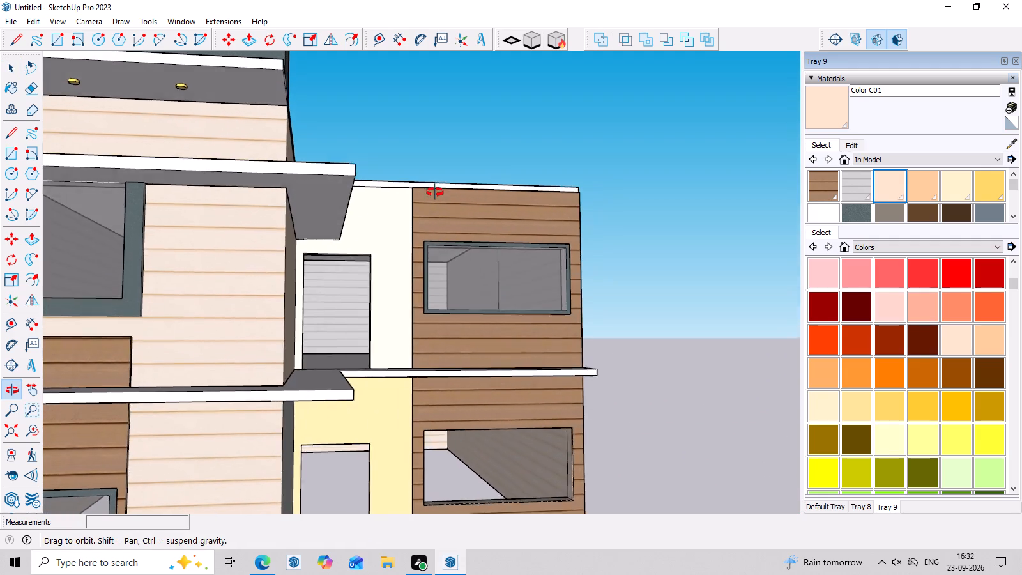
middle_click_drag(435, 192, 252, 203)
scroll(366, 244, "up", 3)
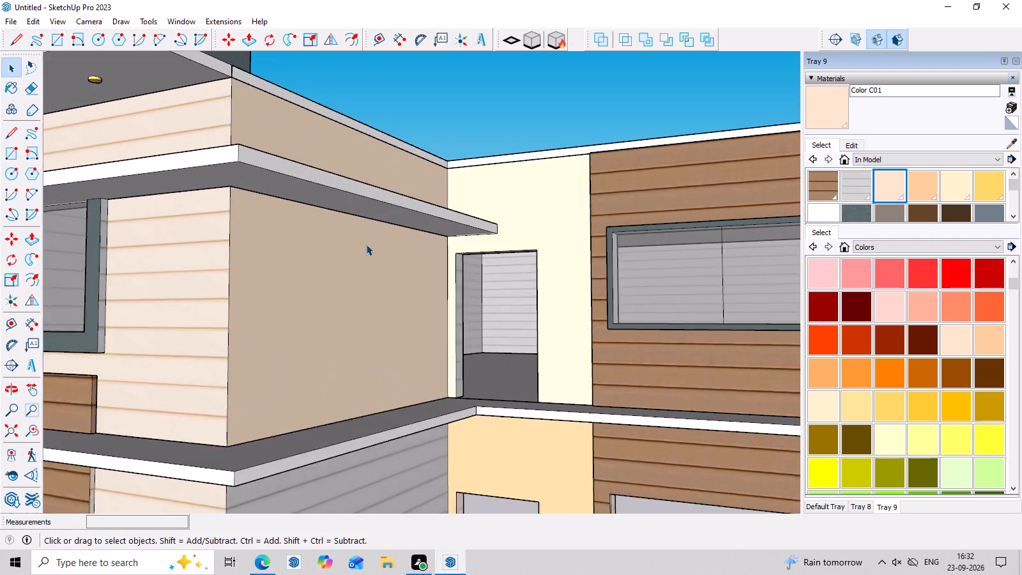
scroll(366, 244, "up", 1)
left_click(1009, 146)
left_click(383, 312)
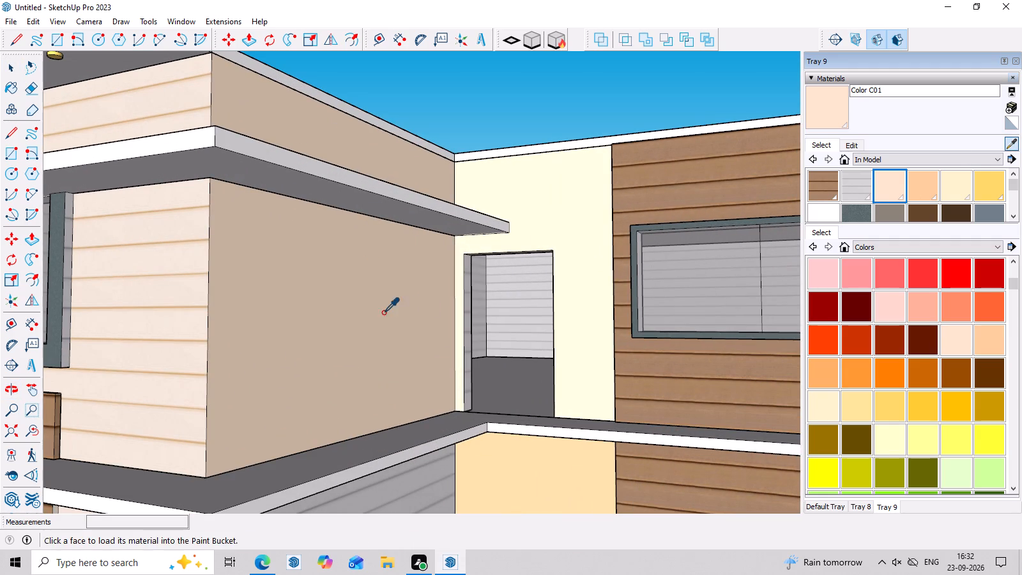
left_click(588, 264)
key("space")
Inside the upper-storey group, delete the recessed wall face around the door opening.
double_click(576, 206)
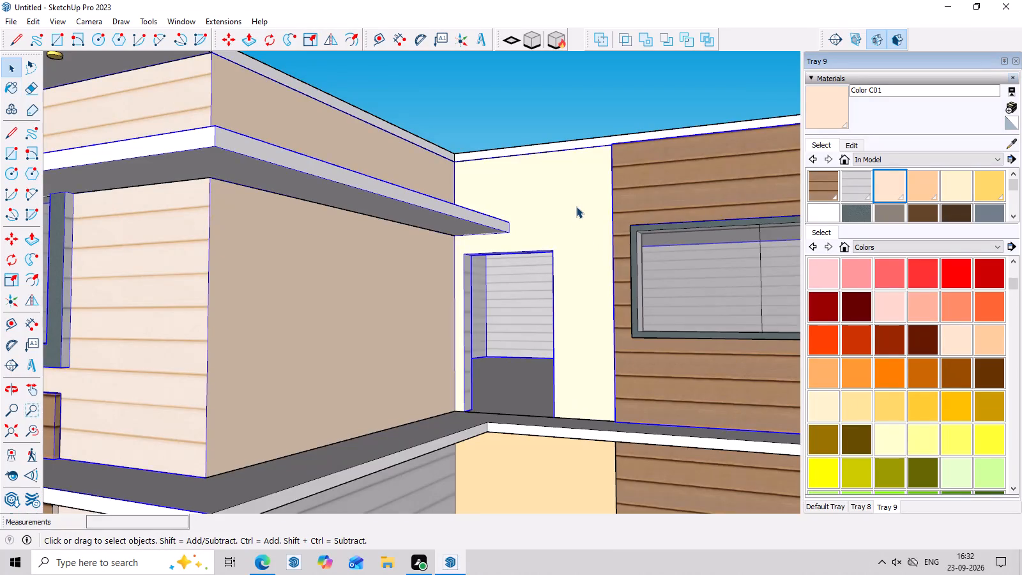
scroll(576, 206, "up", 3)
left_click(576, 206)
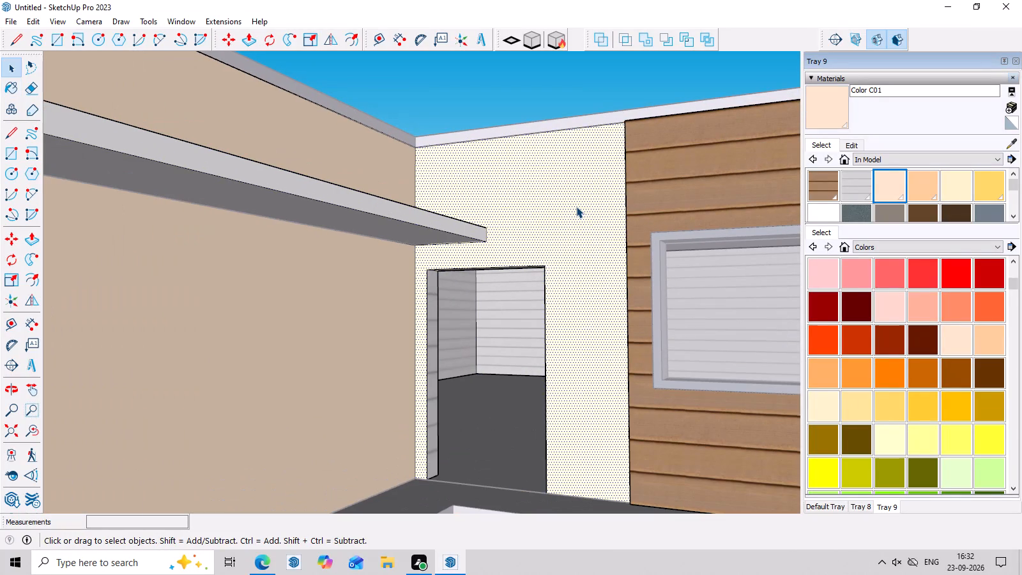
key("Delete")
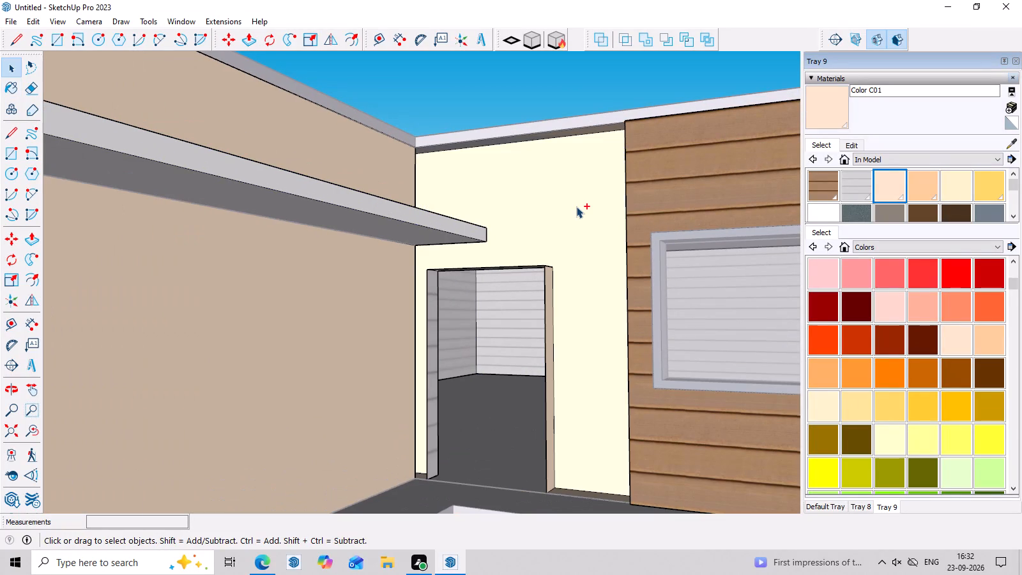
Undo the wall-face deletion and the earlier plain-colour painting of the upper-storey and lower-storey recessed walls.
key("ctrl+z")
key("ctrl+z")
key("ctrl+z")
key("ctrl+z")
key("ctrl+z")
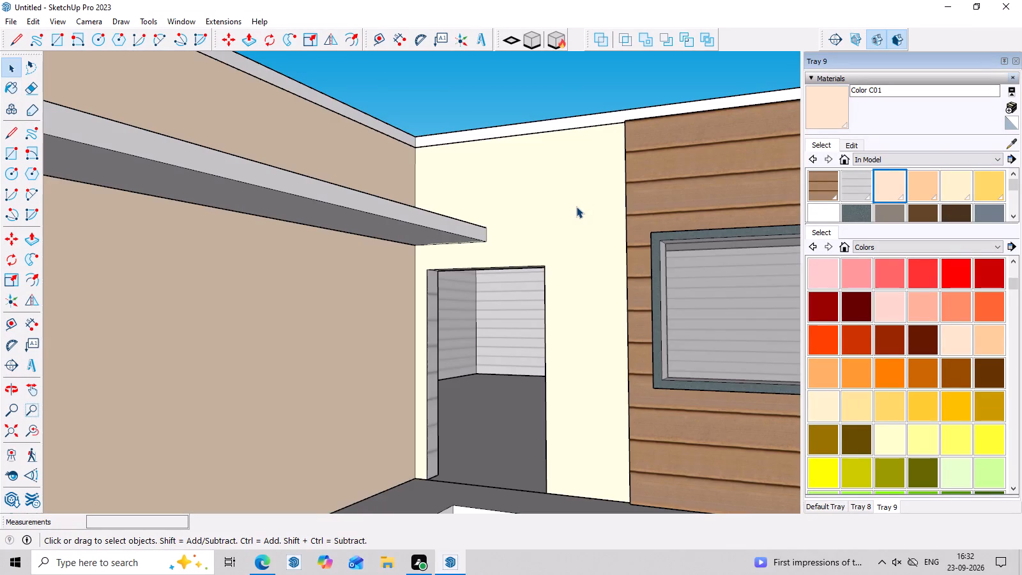
key("ctrl+z")
key("ctrl+z")
key("ctrl+z")
key("ctrl+z")
key("ctrl+z")
key("ctrl+z")
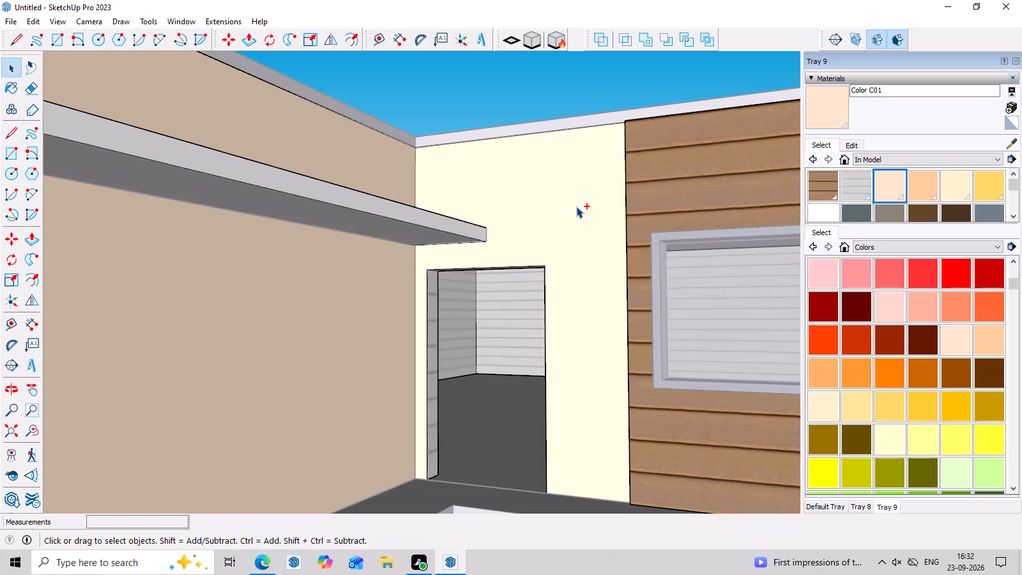
key("ctrl+z")
key("ctrl+z")
key("ctrl+z")
key("ctrl+z")
key("ctrl+z")
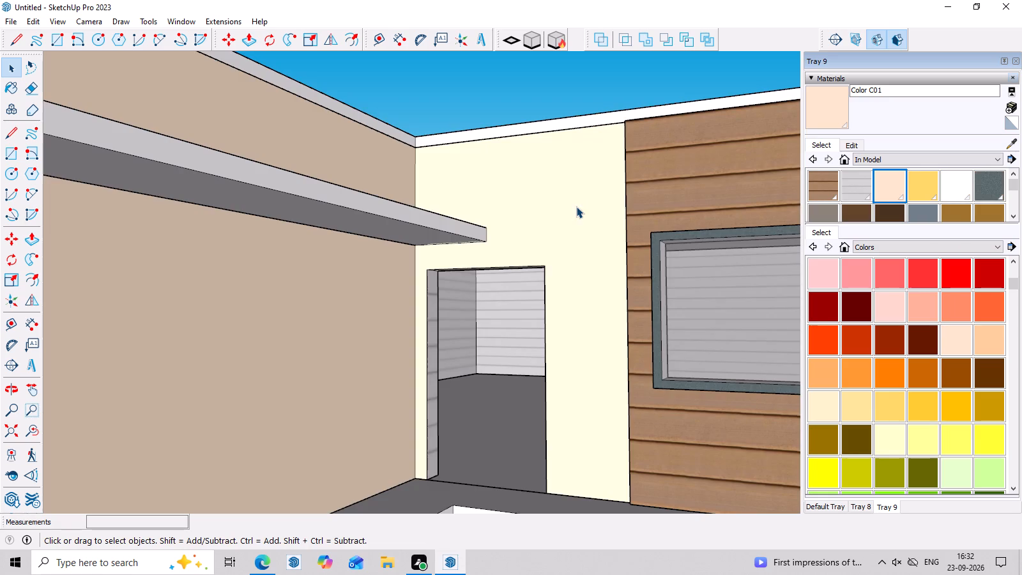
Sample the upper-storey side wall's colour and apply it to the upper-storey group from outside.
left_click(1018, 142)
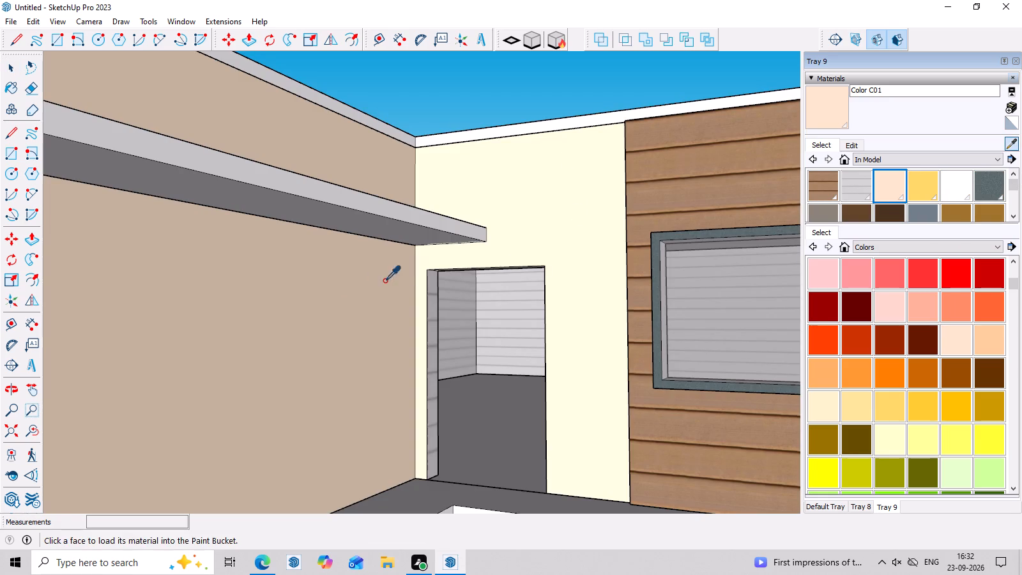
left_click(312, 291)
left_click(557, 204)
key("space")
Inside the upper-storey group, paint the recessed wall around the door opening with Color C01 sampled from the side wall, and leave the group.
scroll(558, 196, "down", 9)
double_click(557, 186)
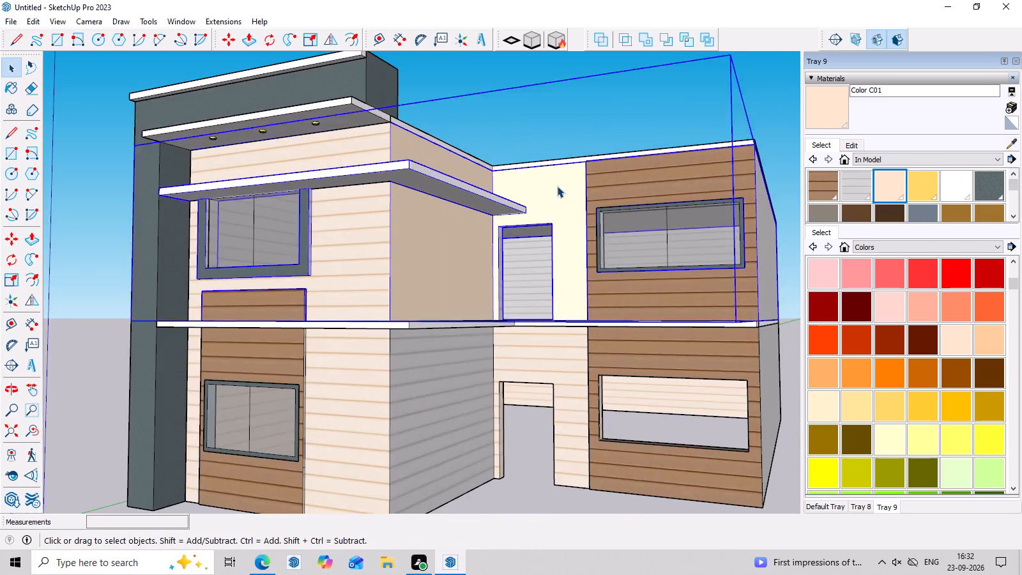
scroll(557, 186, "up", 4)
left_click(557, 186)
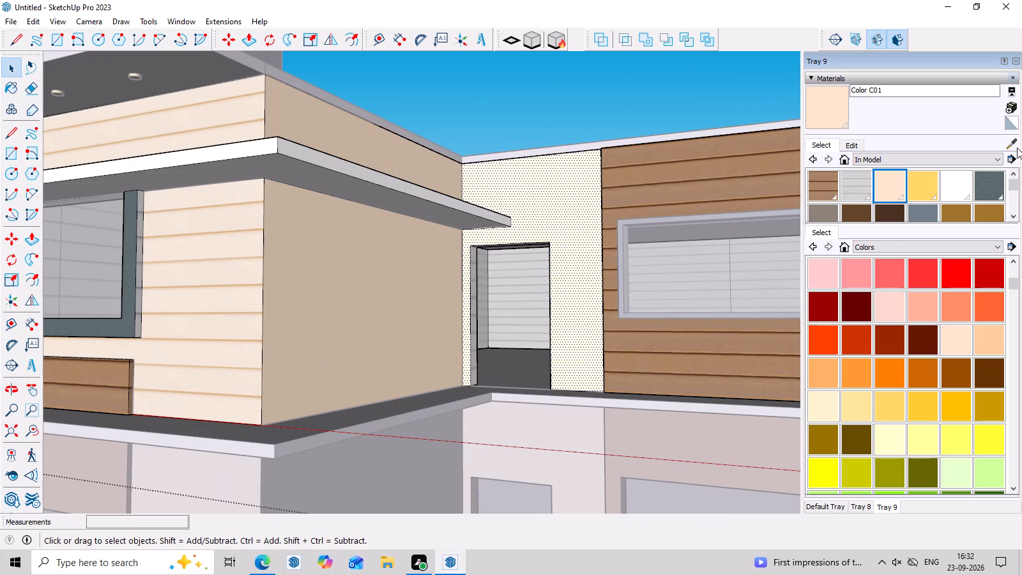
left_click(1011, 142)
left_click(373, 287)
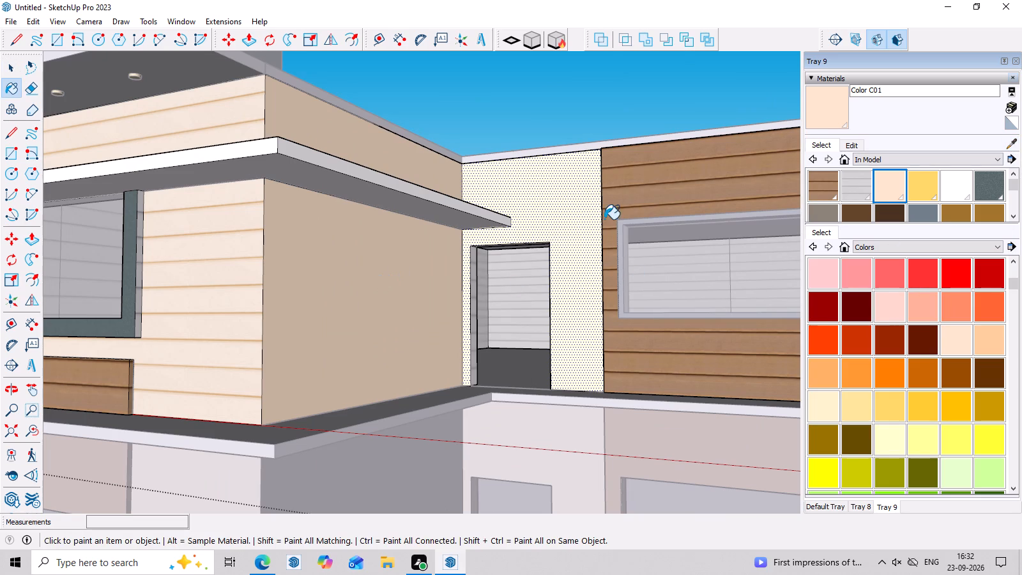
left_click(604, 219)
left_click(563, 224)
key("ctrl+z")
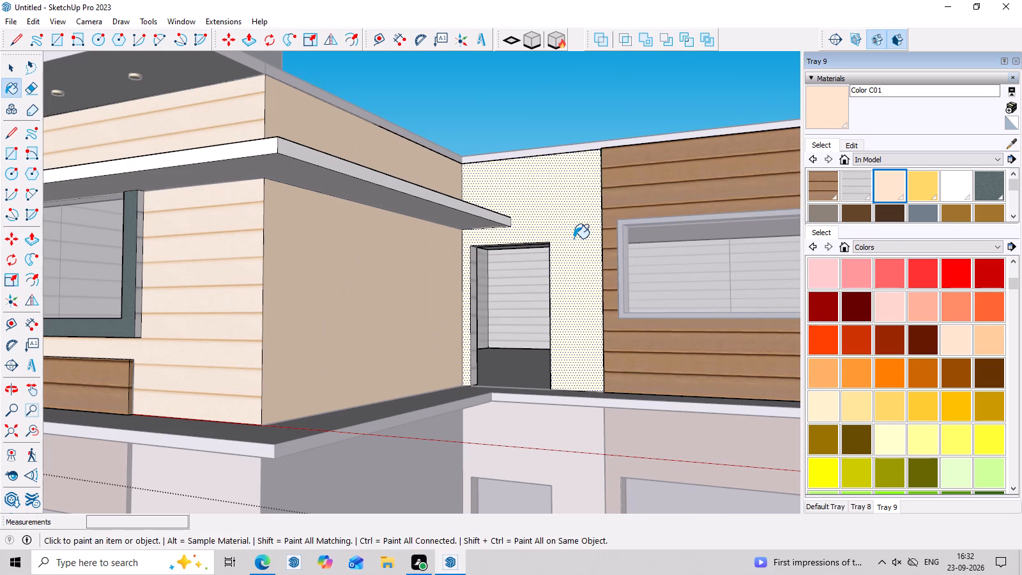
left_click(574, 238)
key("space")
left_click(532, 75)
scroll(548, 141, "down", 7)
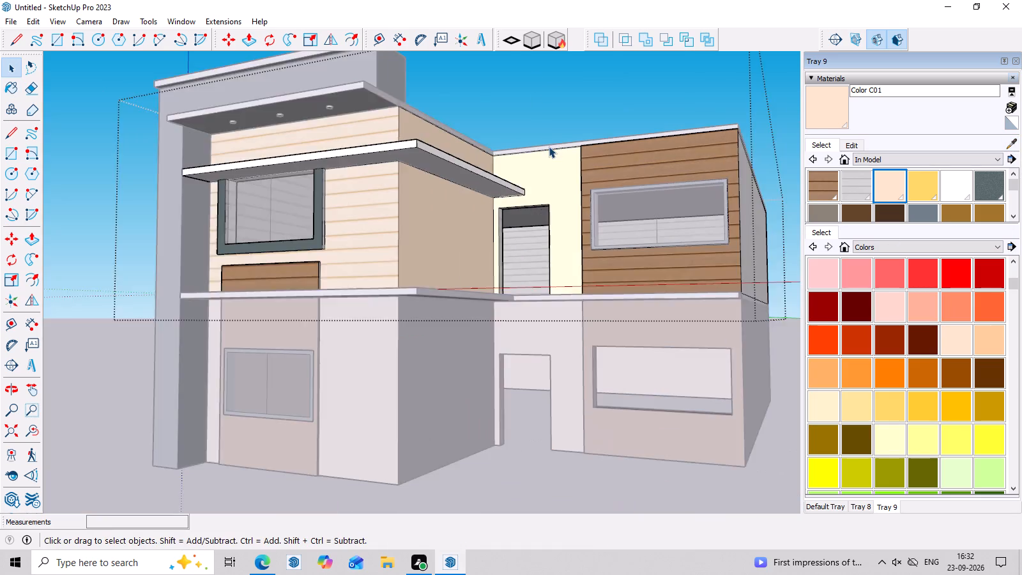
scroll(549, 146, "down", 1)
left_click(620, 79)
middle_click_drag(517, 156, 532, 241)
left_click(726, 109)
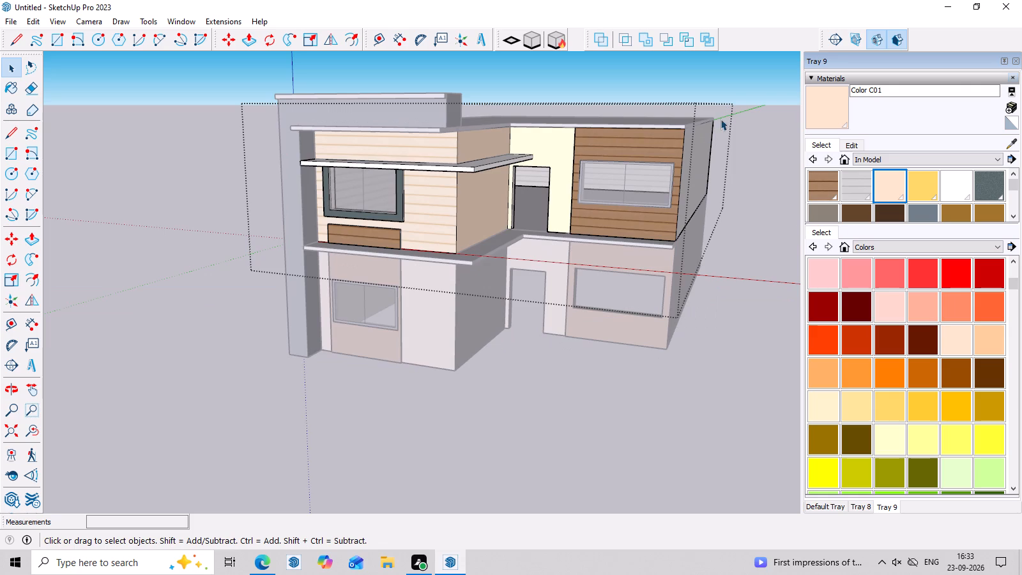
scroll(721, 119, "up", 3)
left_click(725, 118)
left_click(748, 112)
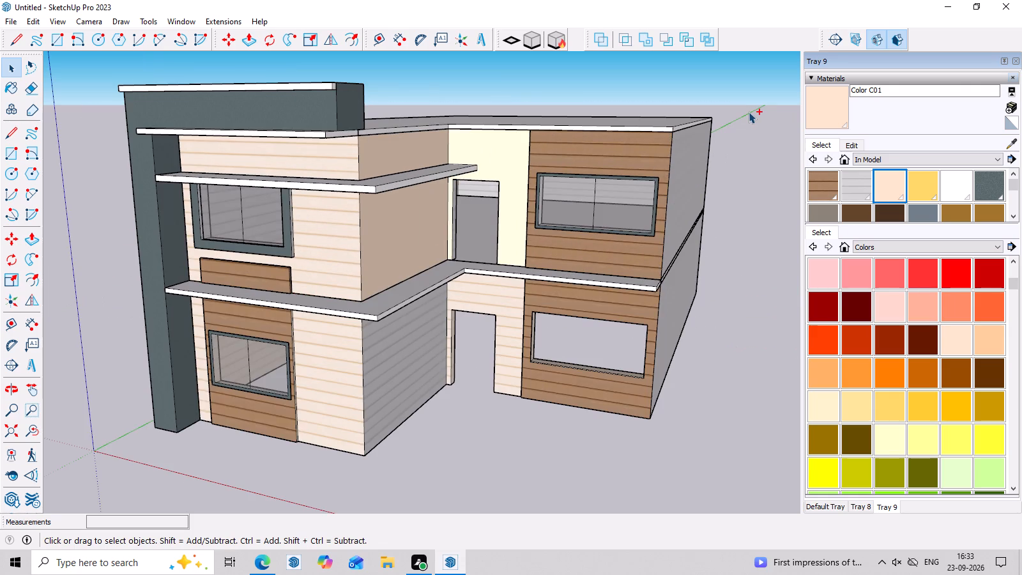
Undo the plain-colour painting of the upper storey's recessed wall and adjoining side walls, back to their siding.
key("ctrl+z")
key("ctrl+z")
key("ctrl+z")
key("ctrl+z")
key("ctrl+z")
key("ctrl+z")
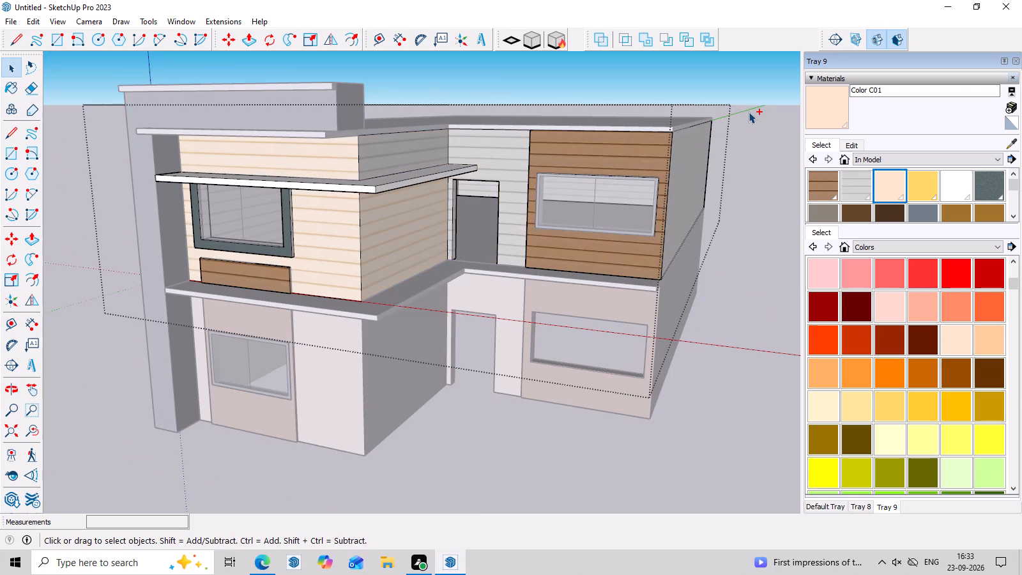
key("ctrl+z")
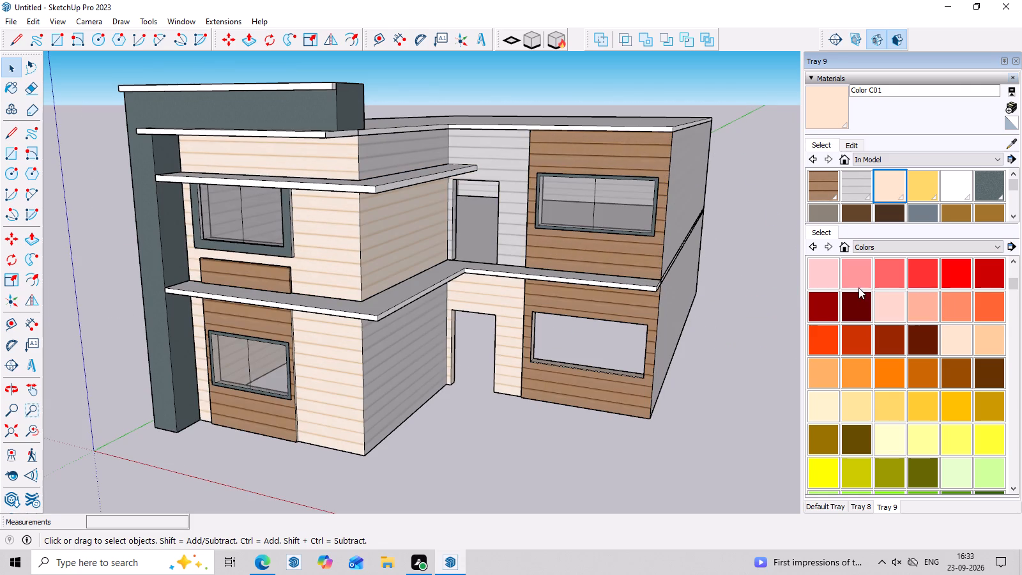
Inside the upper-storey group, paint the side wall, the strip above its canopy and the recessed door wall with Color C01, and leave the group.
scroll(901, 180, "up", 7)
left_click(887, 196)
left_click(412, 233)
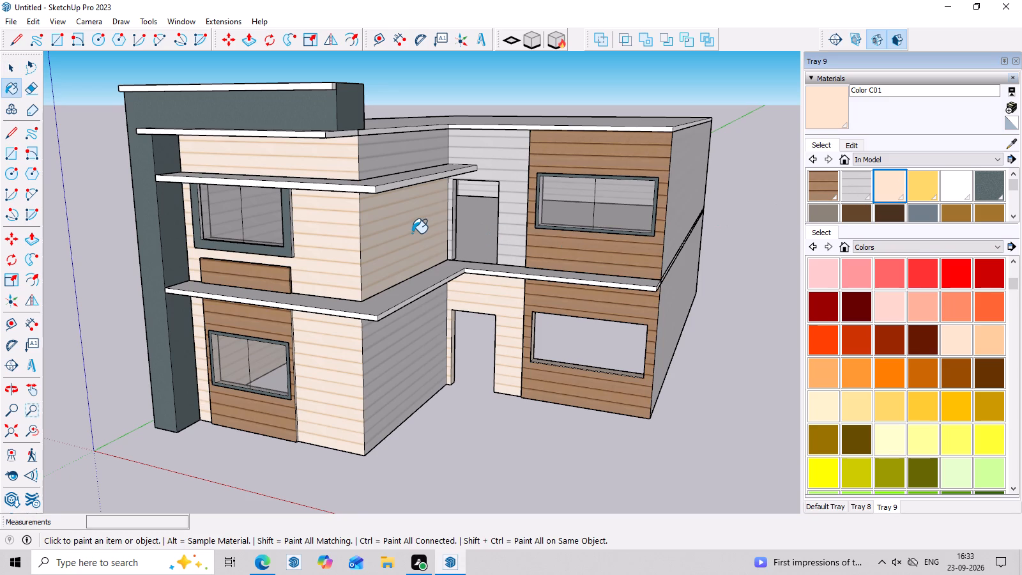
key("space")
double_click(419, 213)
scroll(419, 213, "up", 3)
left_click(419, 213)
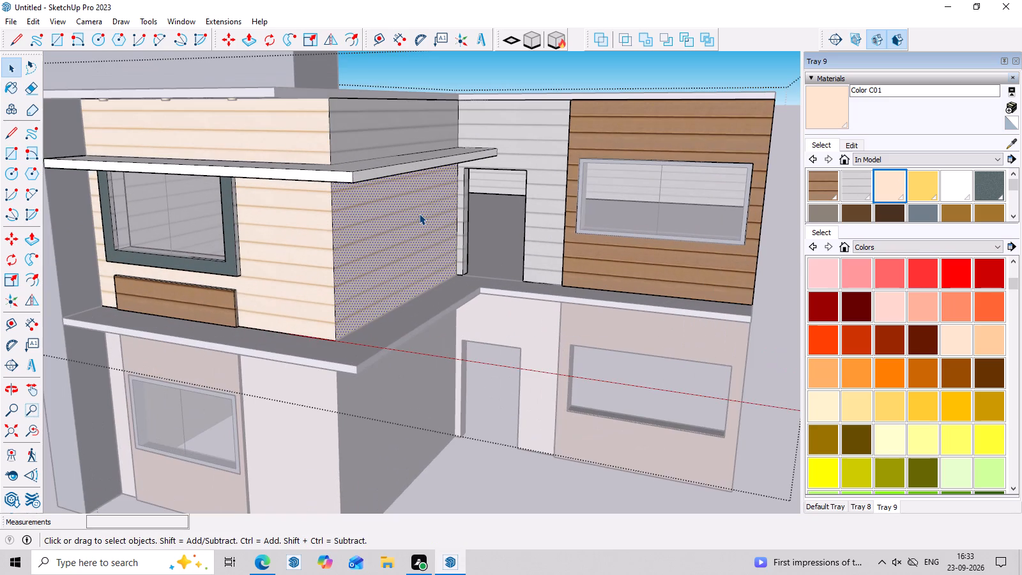
left_click(884, 183)
left_click(372, 259)
left_click(423, 134)
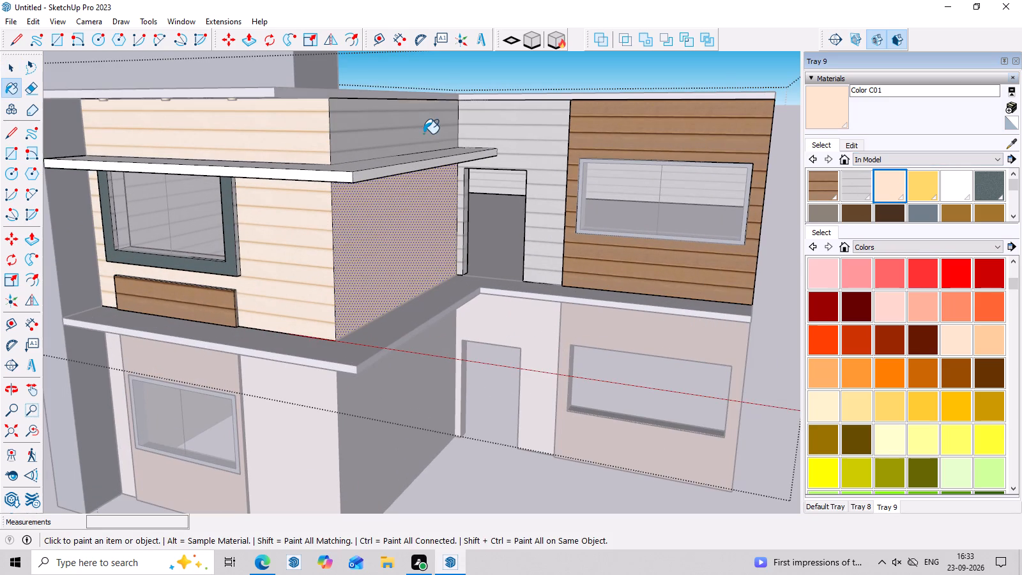
left_click(556, 139)
scroll(531, 229, "down", 4)
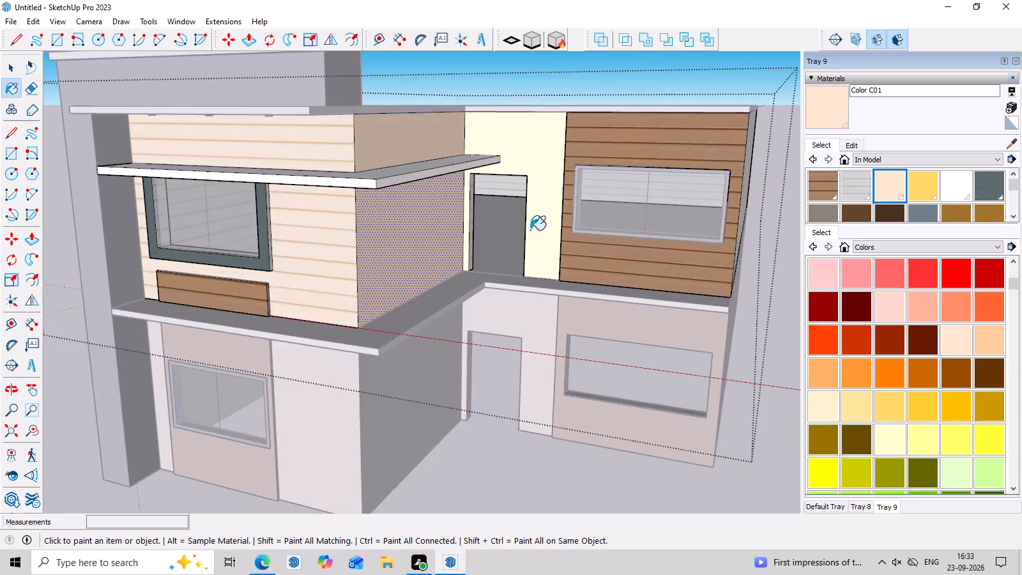
scroll(530, 230, "down", 3)
key("space")
left_click(639, 93)
middle_click_drag(579, 217, 478, 145)
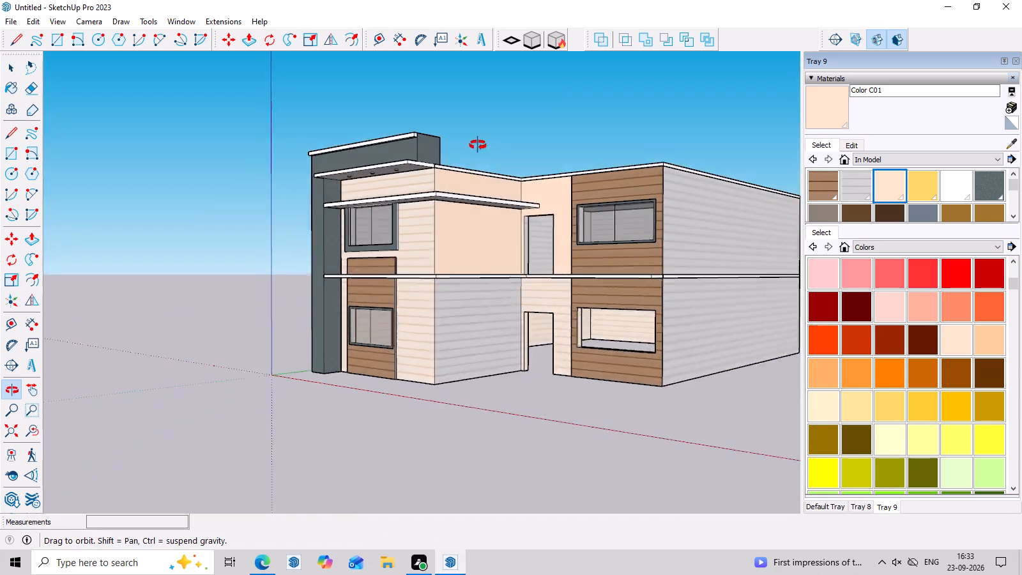
middle_click_drag(478, 145, 528, 284)
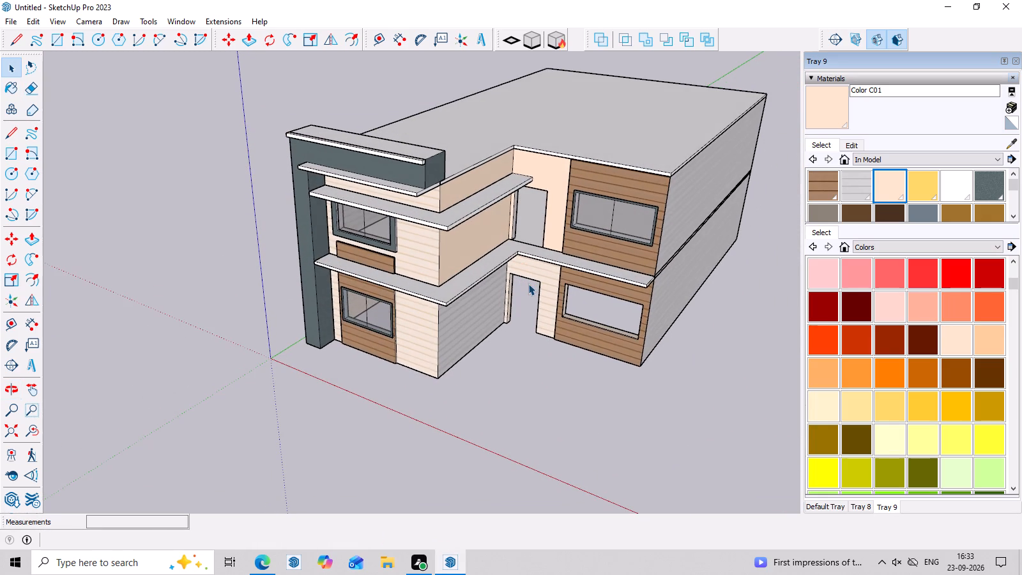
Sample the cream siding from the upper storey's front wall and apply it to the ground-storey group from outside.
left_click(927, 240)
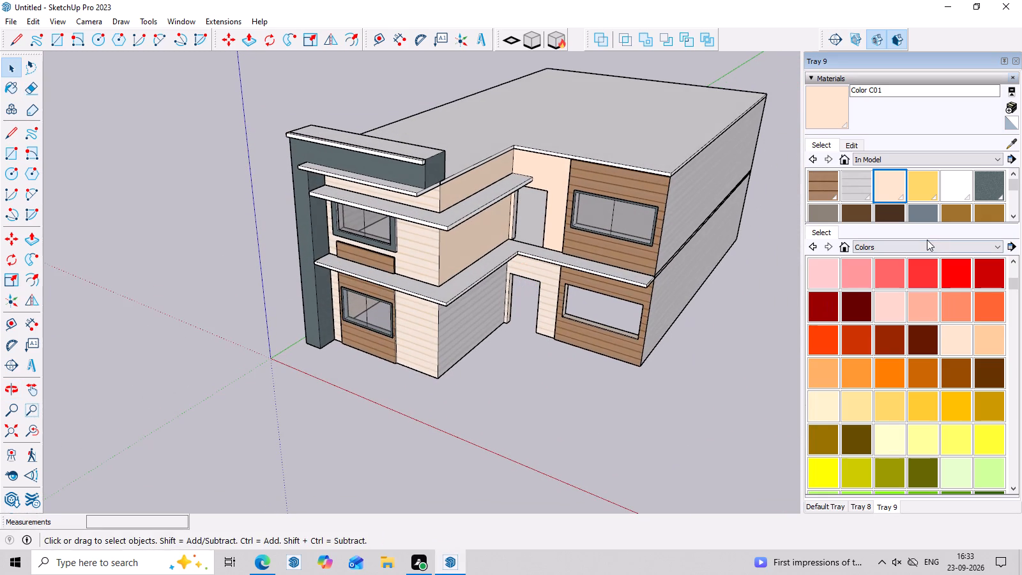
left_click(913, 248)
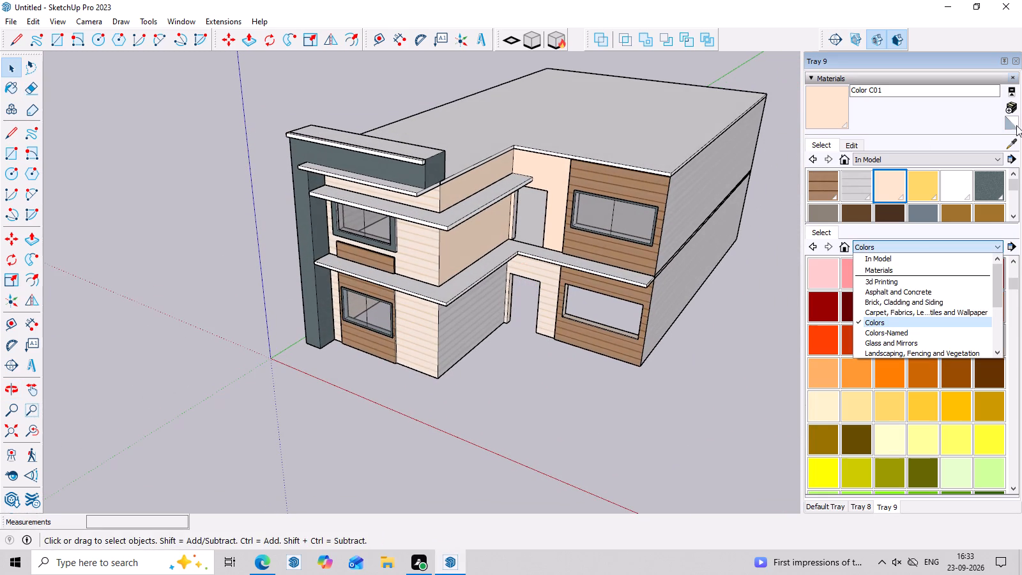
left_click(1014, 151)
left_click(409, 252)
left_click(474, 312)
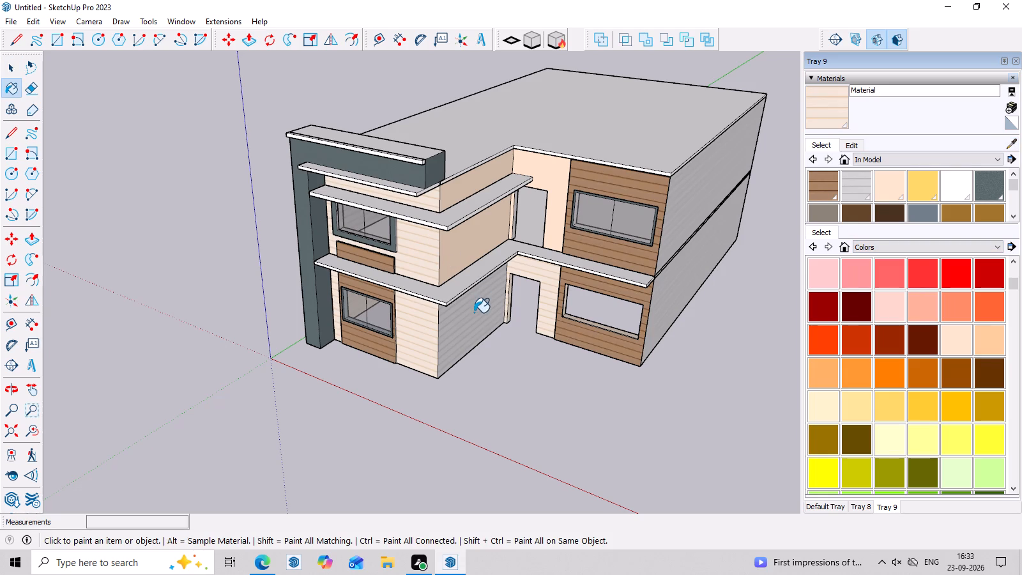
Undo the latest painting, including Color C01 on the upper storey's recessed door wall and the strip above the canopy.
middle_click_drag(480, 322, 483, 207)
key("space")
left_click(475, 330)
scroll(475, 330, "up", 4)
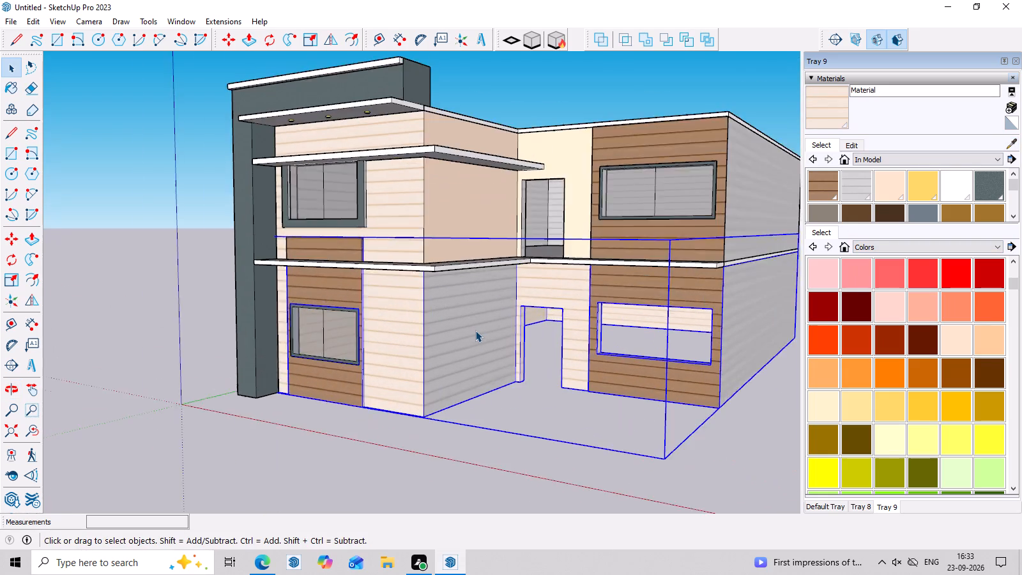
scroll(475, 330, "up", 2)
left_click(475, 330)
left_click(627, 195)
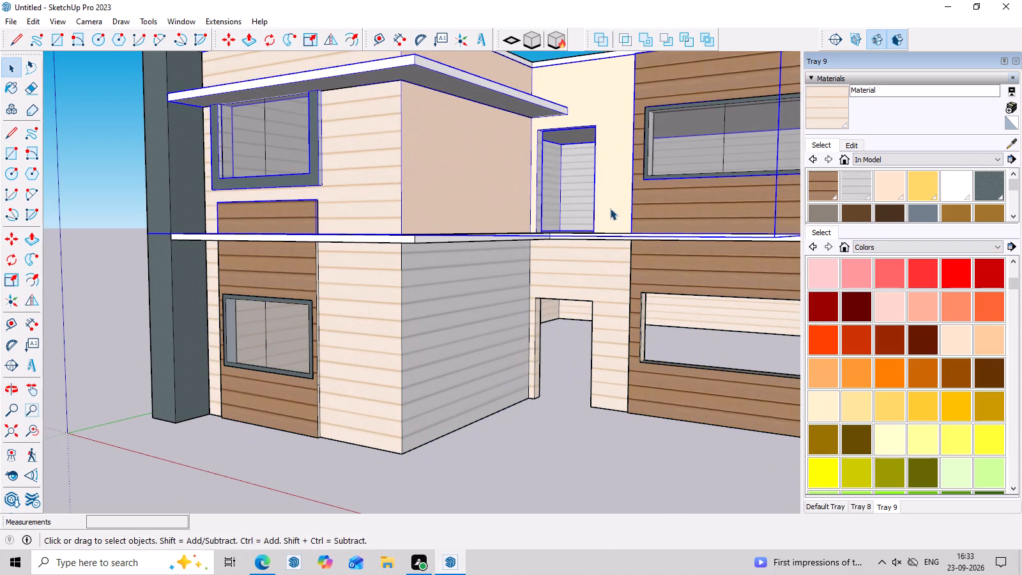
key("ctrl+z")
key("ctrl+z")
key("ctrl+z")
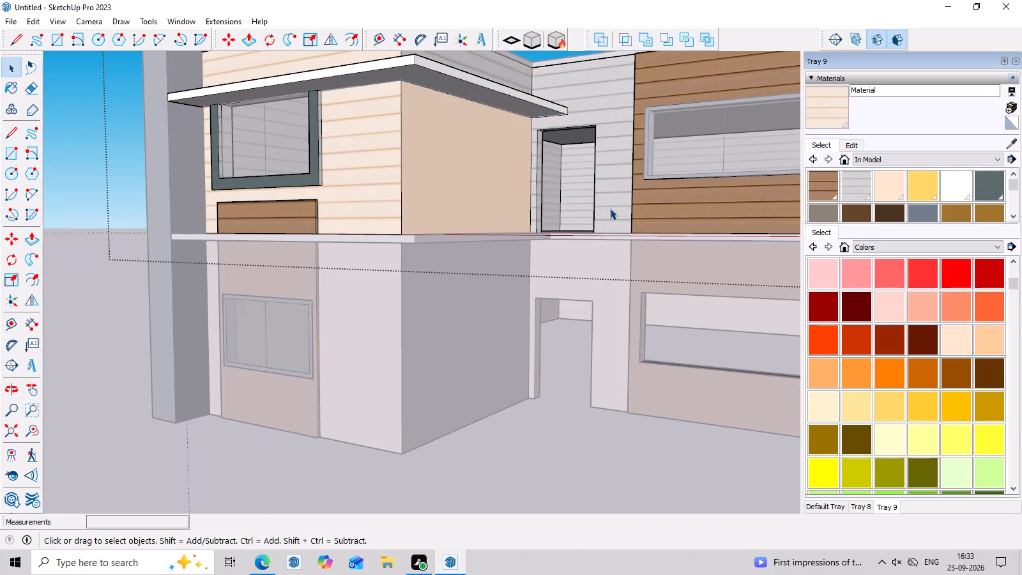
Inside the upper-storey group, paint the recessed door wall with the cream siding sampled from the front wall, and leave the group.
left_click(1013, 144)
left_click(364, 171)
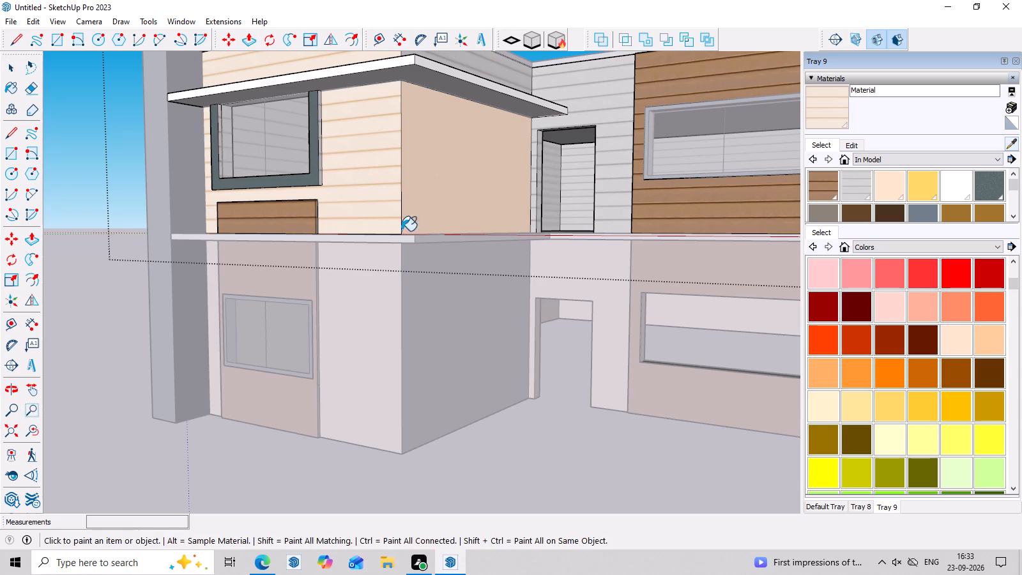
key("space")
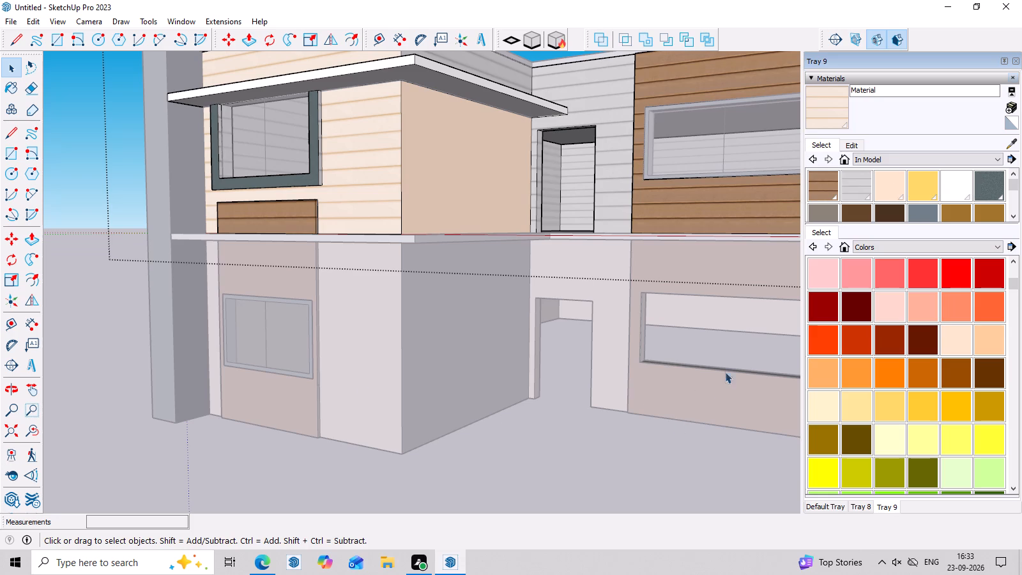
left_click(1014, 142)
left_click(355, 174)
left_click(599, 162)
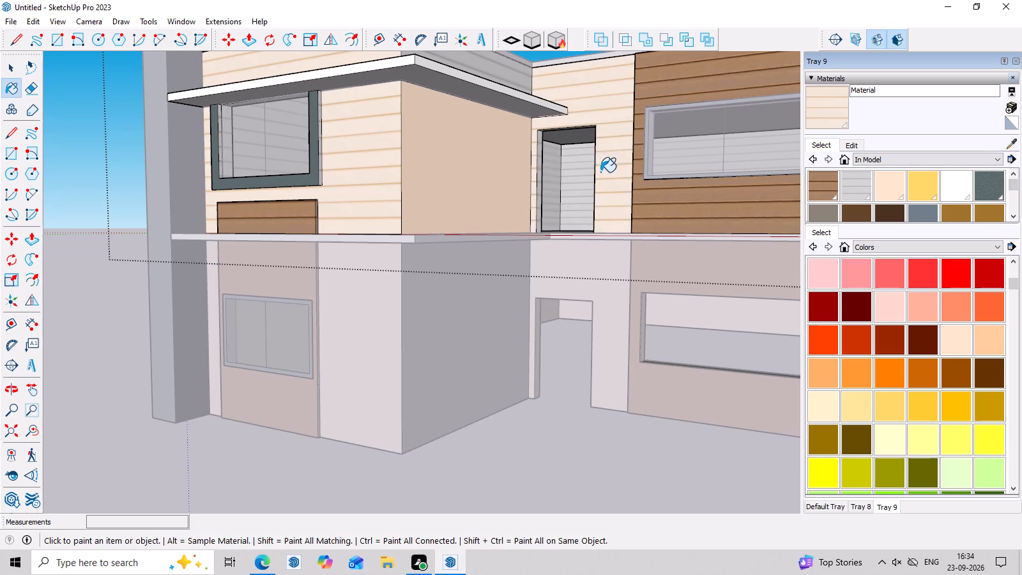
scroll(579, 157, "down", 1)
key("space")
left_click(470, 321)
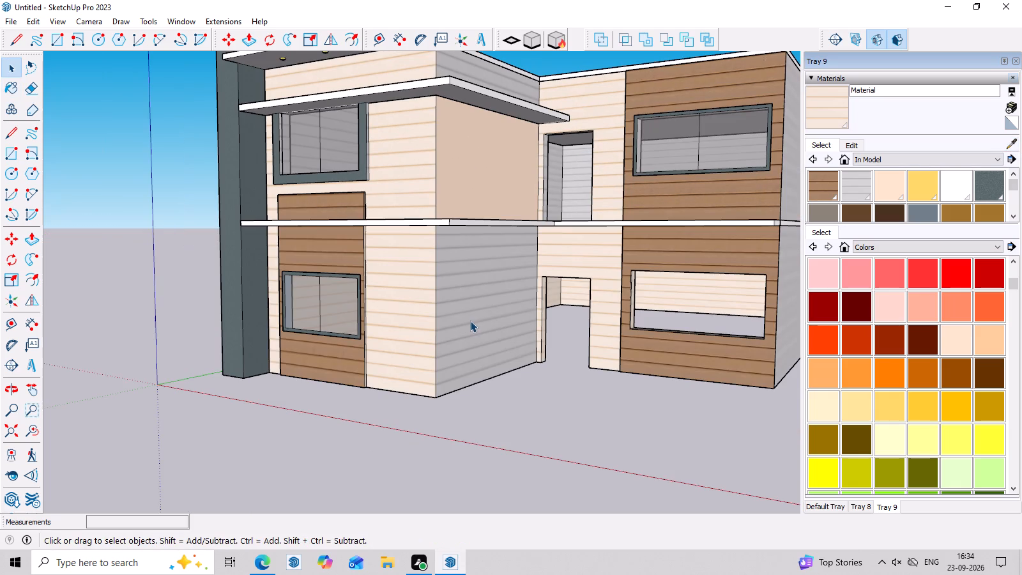
Sample Color C01 from the upper storey's side wall and apply it to the ground-storey group from outside.
left_click(1013, 140)
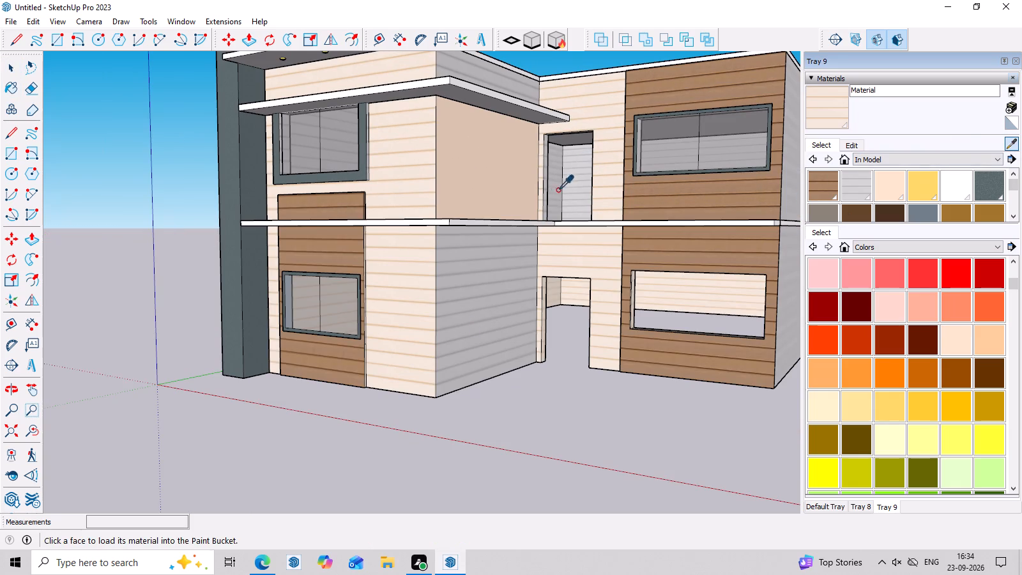
left_click(483, 185)
left_click(475, 284)
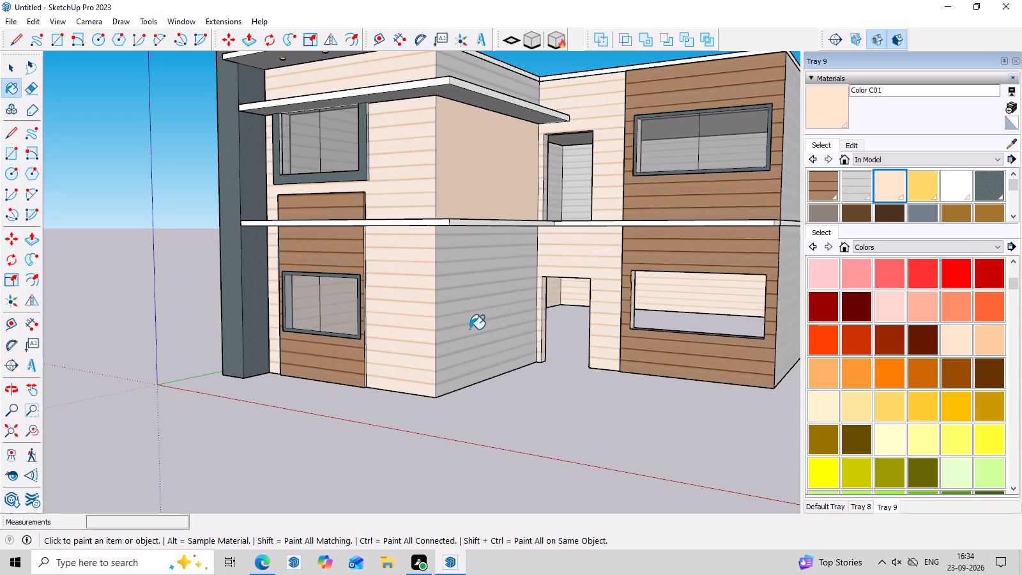
left_click(469, 329)
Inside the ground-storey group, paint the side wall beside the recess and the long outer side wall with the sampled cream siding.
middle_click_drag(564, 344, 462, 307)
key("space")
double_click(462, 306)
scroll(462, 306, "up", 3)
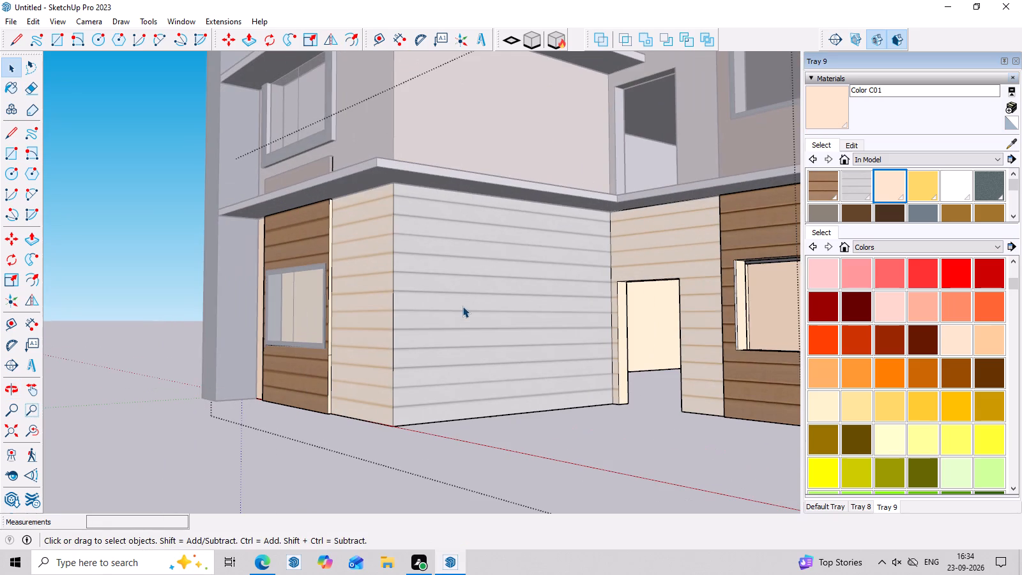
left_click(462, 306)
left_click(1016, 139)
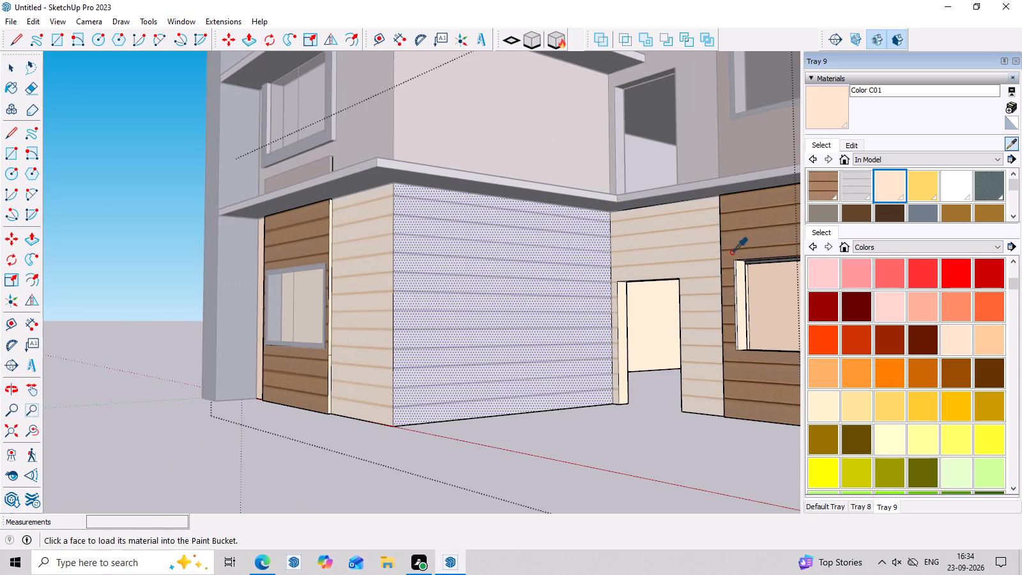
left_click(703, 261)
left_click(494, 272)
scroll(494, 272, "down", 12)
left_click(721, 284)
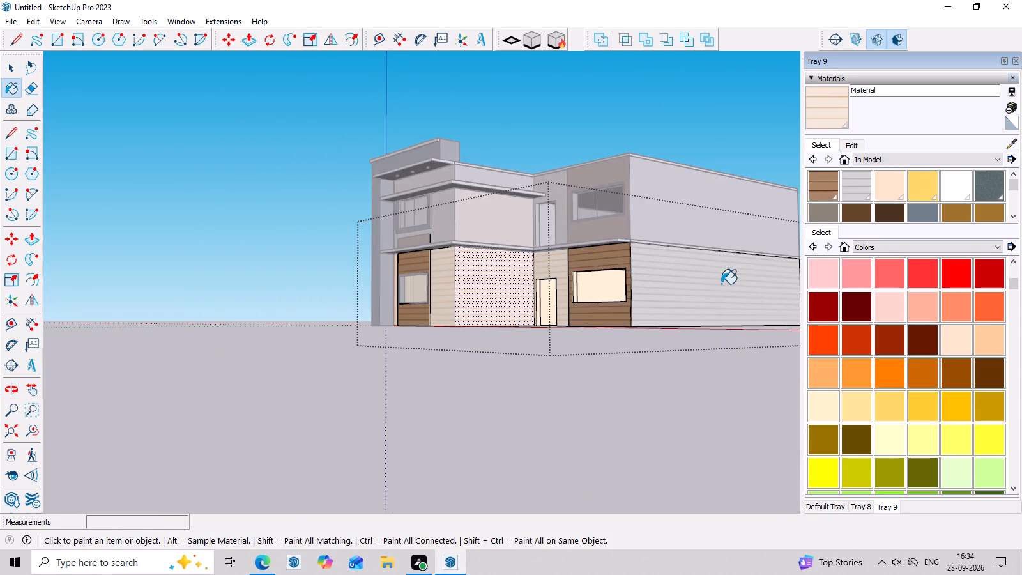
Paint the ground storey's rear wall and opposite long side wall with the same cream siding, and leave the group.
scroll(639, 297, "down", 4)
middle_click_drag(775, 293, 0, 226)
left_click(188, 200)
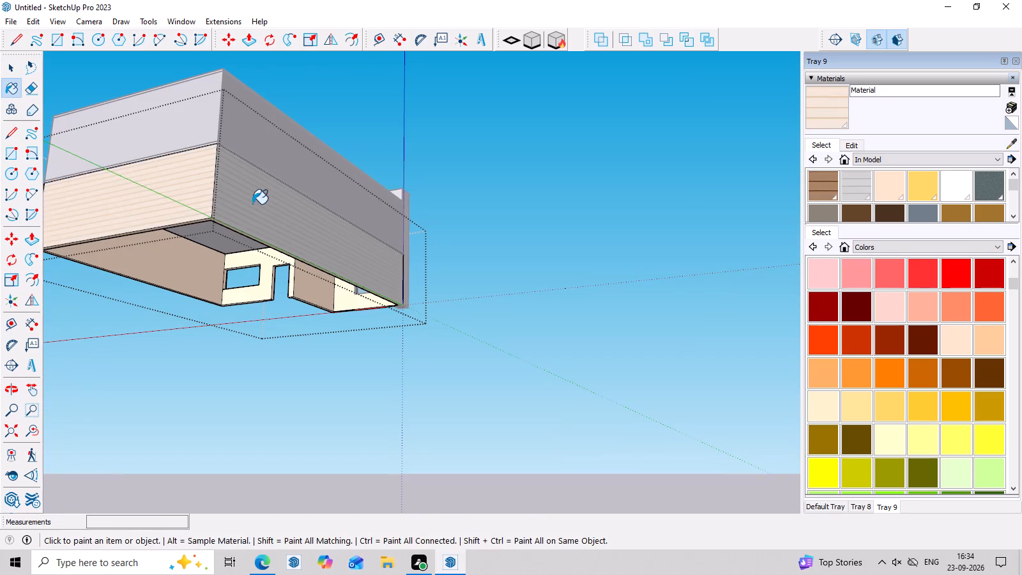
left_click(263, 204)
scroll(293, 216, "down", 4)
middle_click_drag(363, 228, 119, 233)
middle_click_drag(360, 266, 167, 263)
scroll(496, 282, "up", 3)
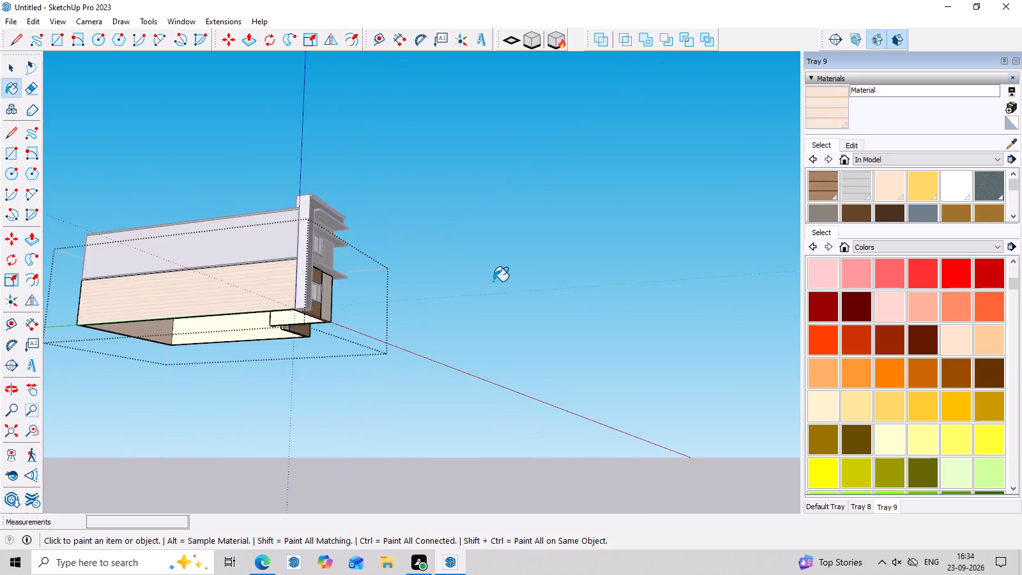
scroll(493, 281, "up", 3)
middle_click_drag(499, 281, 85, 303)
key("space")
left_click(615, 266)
Inside the upper-storey group, paint the strip above the canopy, the recessed door wall and the long side wall with Color C01.
scroll(615, 266, "up", 2)
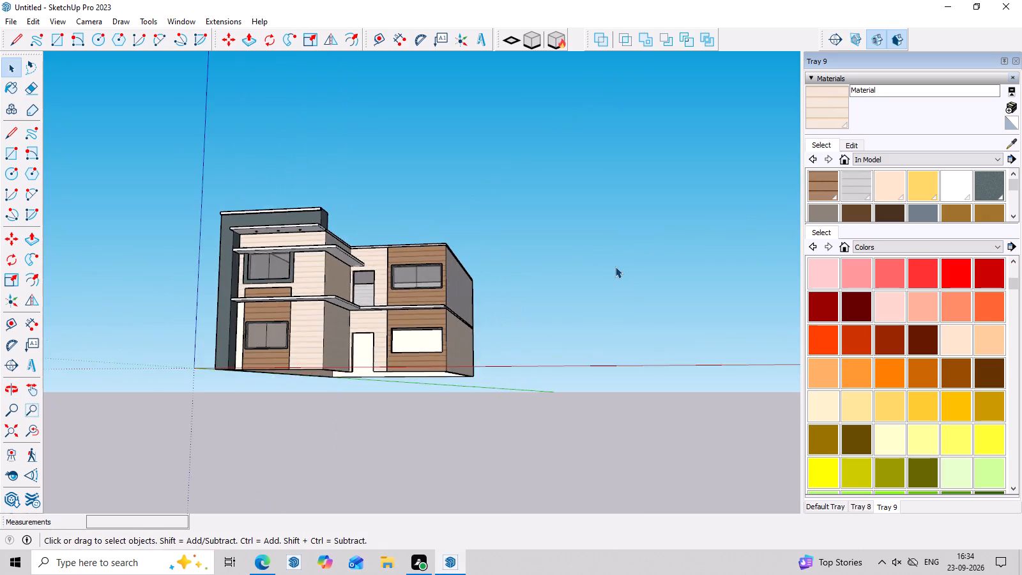
scroll(615, 266, "up", 4)
middle_click_drag(620, 270, 464, 302)
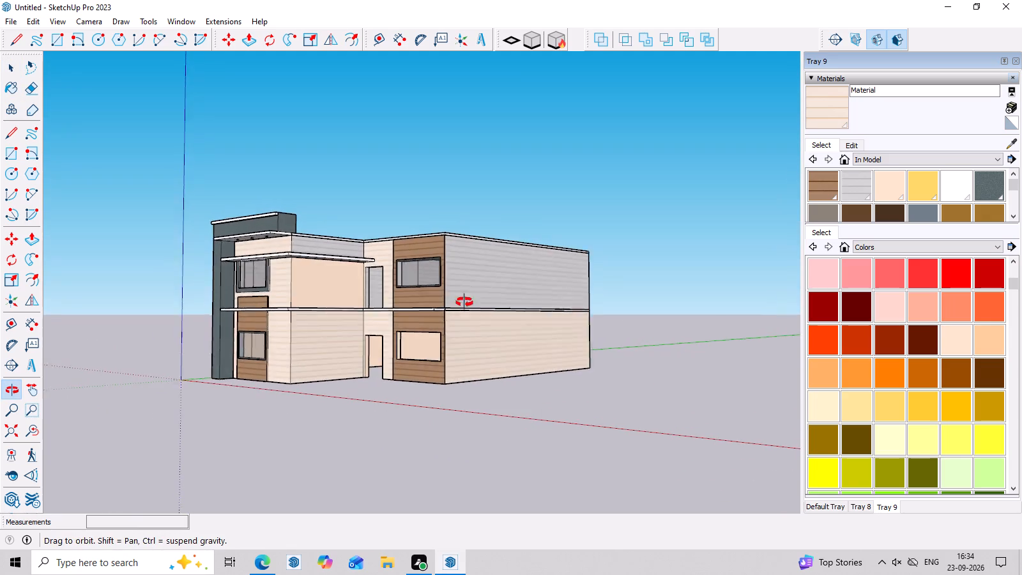
middle_click_drag(464, 302, 530, 305)
left_click(892, 181)
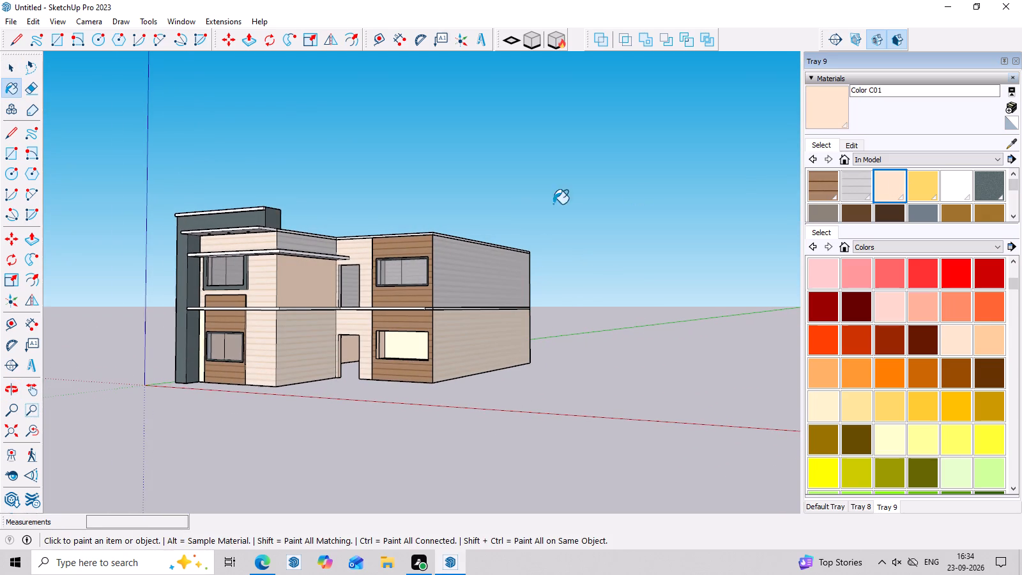
scroll(491, 207, "up", 7)
left_click(174, 272)
left_click(171, 273)
key("space")
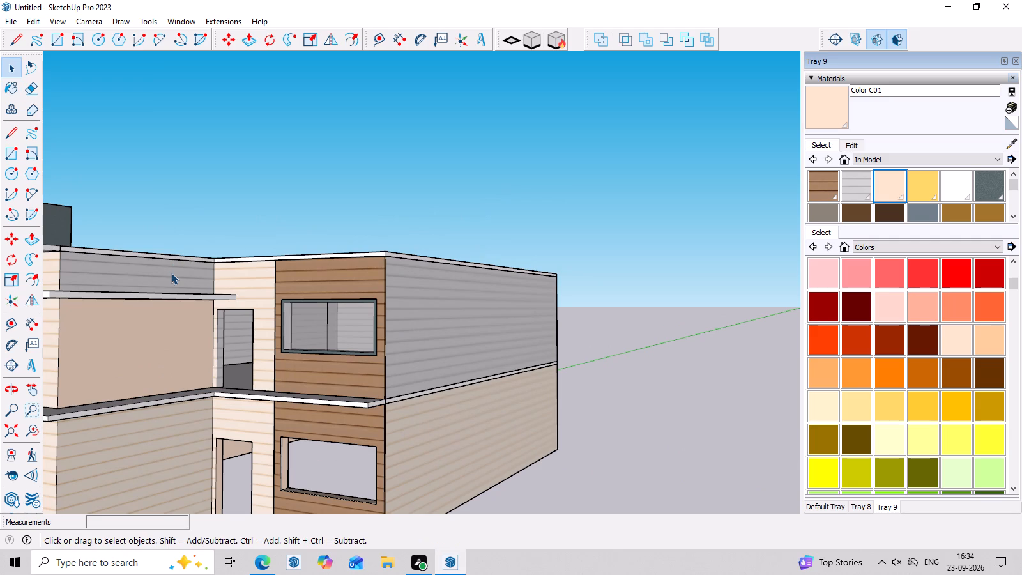
double_click(171, 273)
scroll(171, 273, "up", 3)
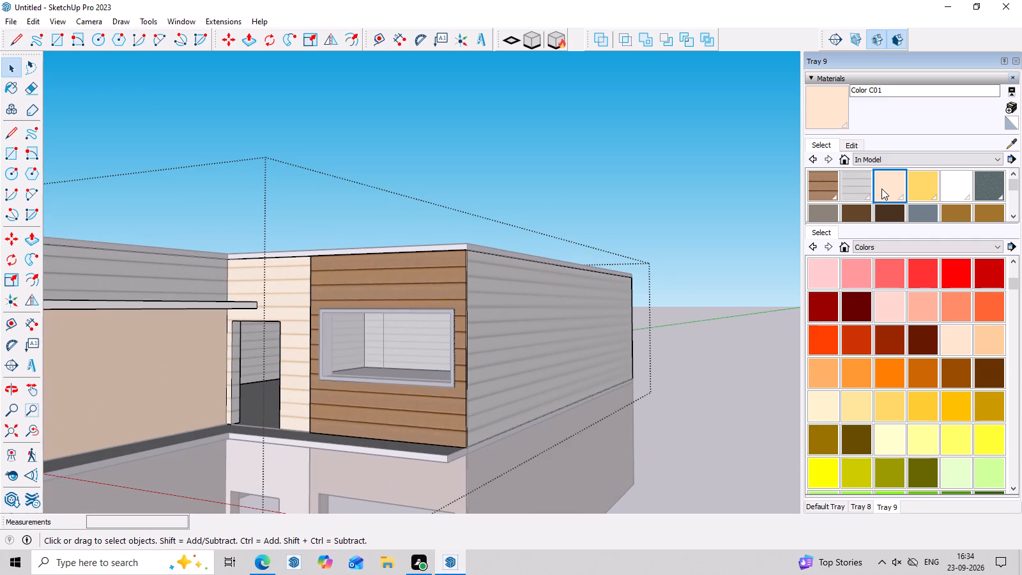
left_click(881, 188)
left_click(153, 279)
left_click(265, 297)
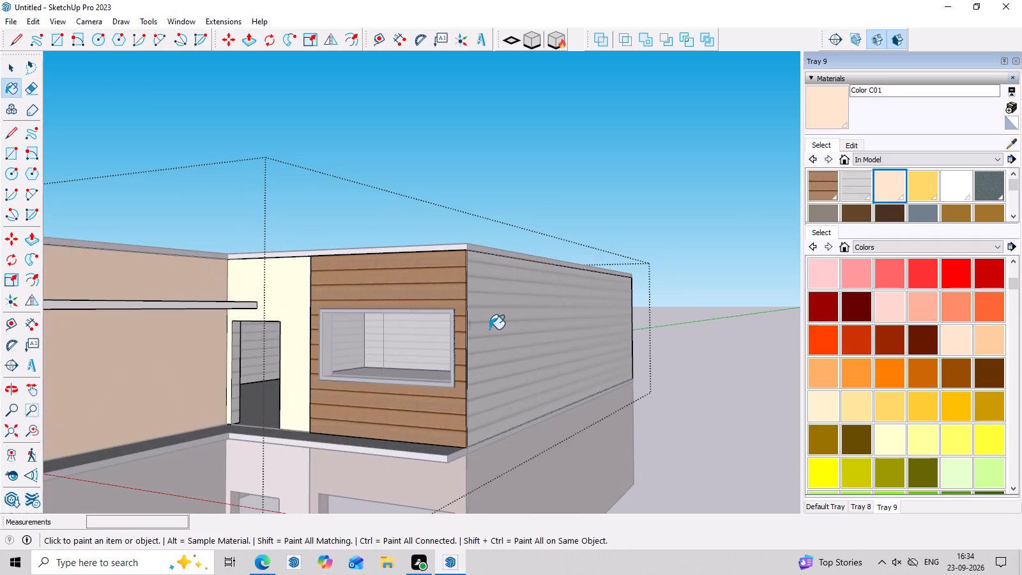
left_click(517, 328)
Paint the upper storey's rear wall and opposite long side wall with Color C01, and leave the group.
scroll(516, 328, "down", 11)
middle_click_drag(549, 365, 298, 236)
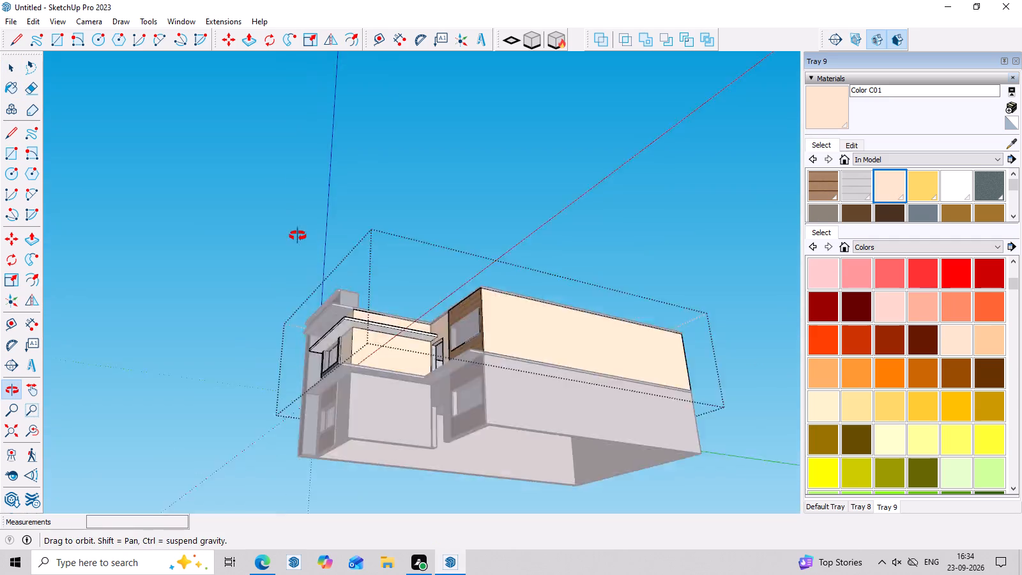
middle_click_drag(298, 236, 19, 250)
left_click(553, 360)
scroll(556, 360, "down", 4)
middle_click_drag(722, 324, 251, 307)
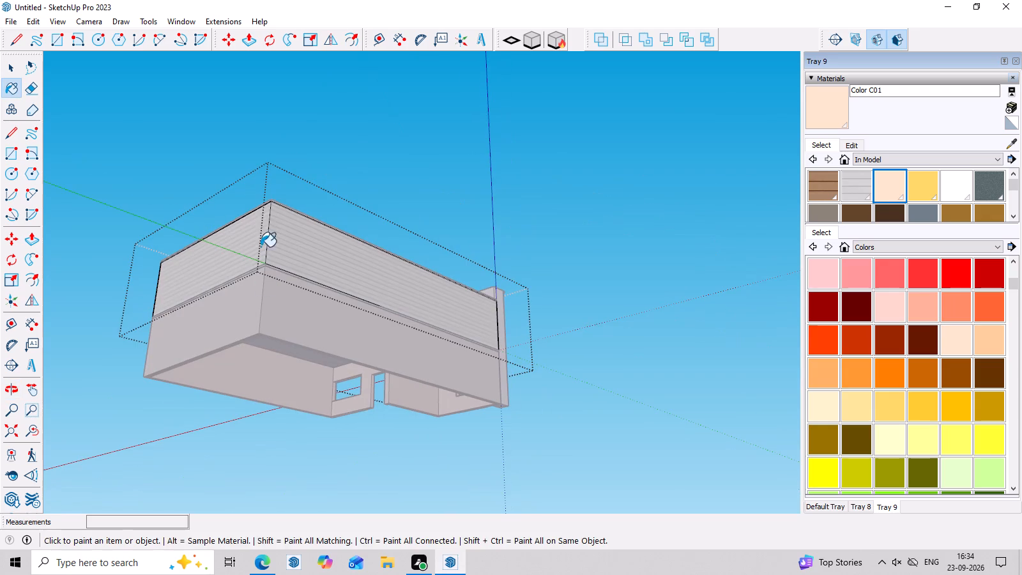
left_click(242, 236)
left_click(316, 256)
scroll(376, 270, "down", 3)
middle_click_drag(451, 298, 28, 319)
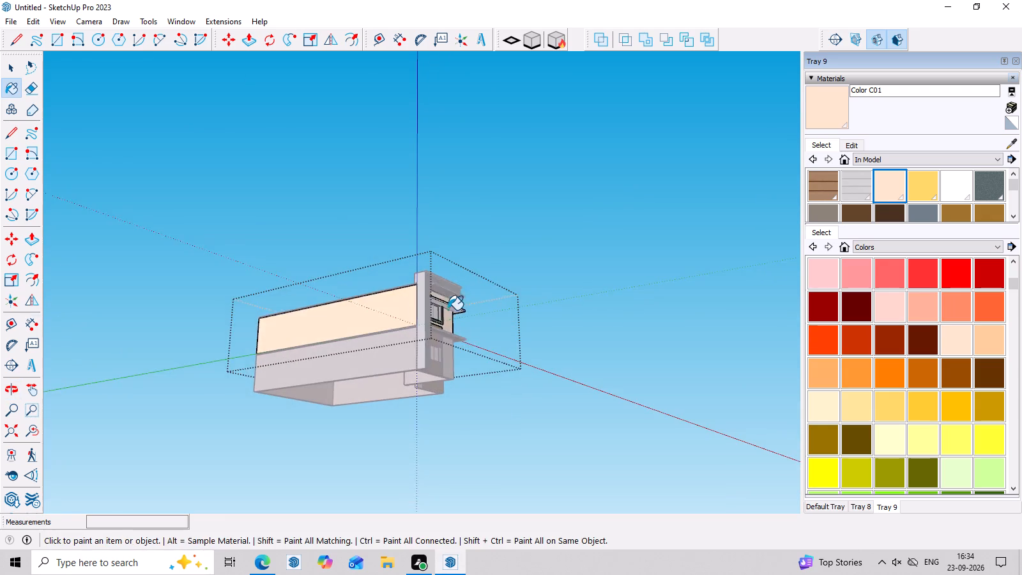
scroll(461, 305, "up", 7)
middle_click_drag(510, 303, 42, 312)
scroll(664, 318, "up", 3)
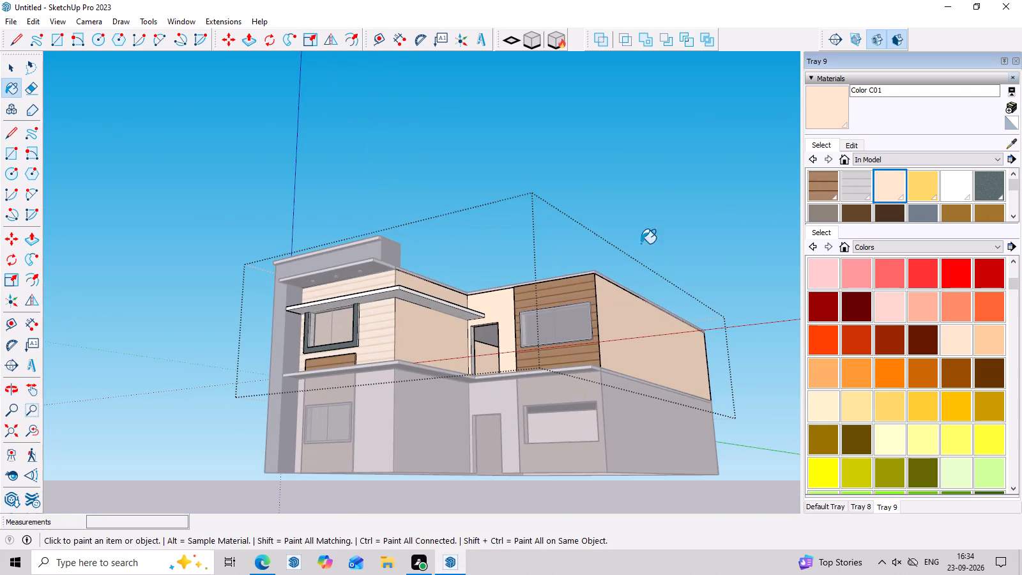
key("space")
double_click(638, 203)
scroll(638, 203, "up", 2)
left_click(619, 185)
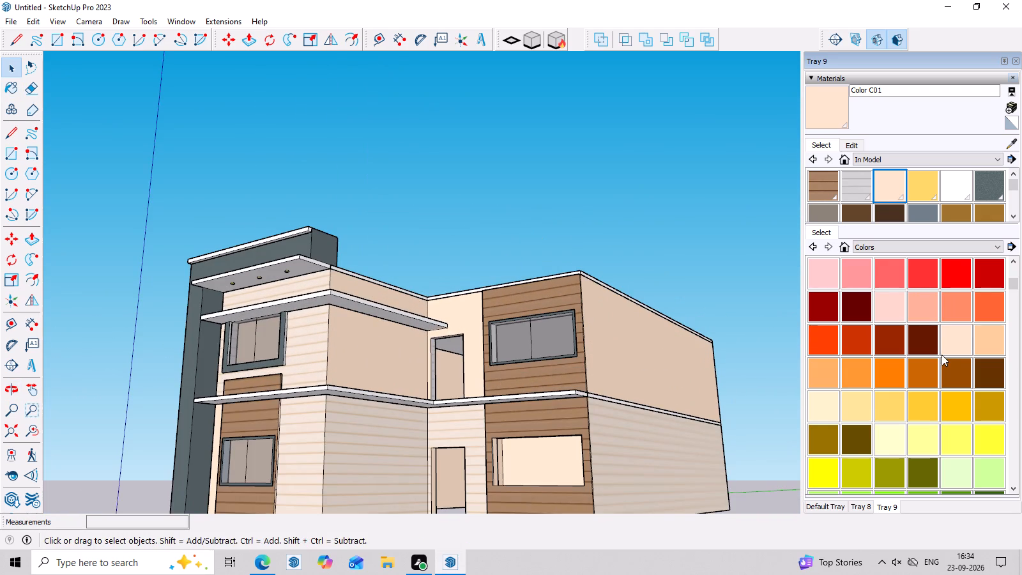
Inside the ground-storey group, paint the long side wall, the recessed door wall and the side wall beside it with Color C01.
left_click(894, 186)
left_click(637, 451)
key("space")
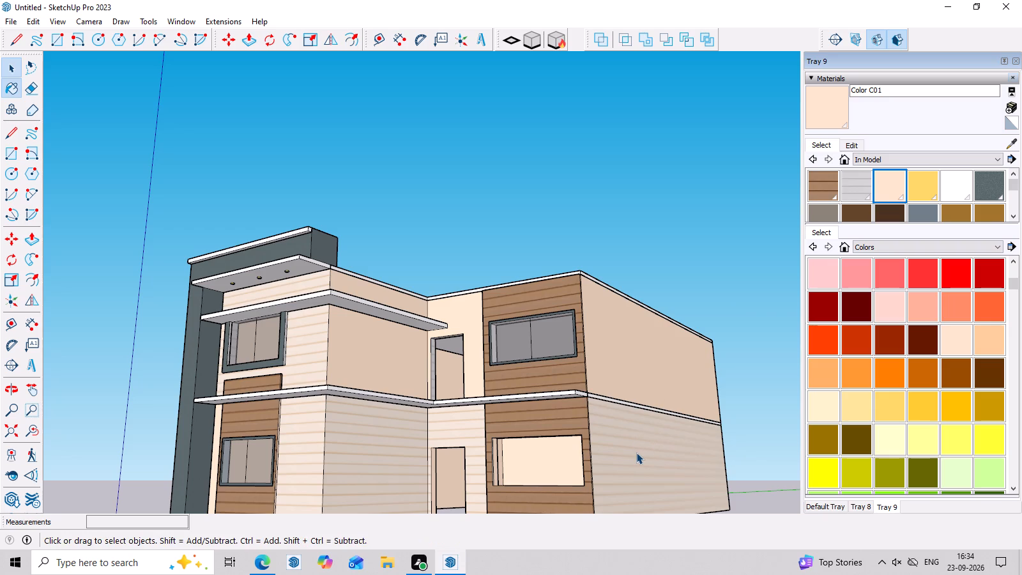
double_click(636, 452)
scroll(636, 452, "up", 3)
left_click(885, 177)
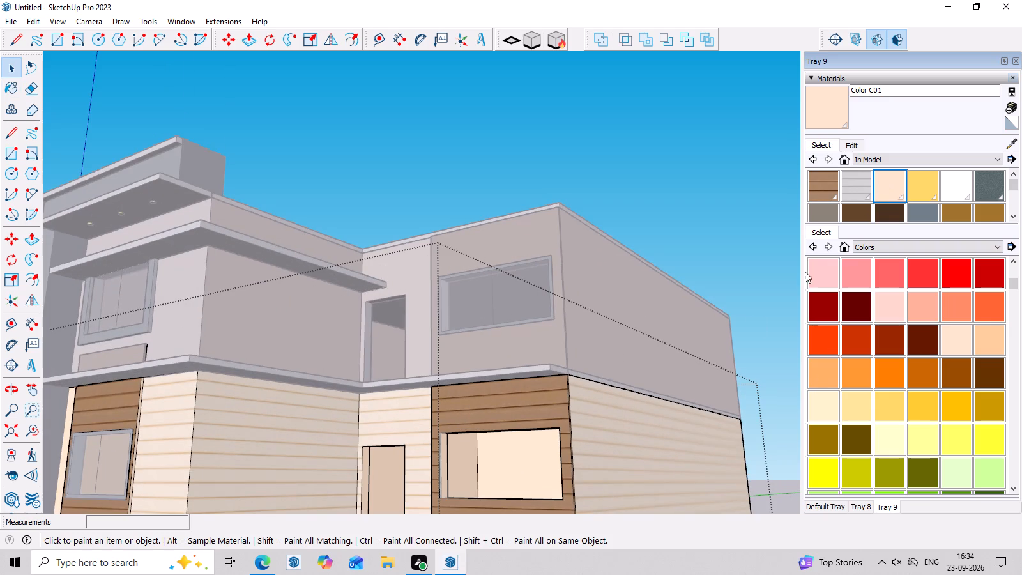
left_click(644, 468)
left_click(418, 421)
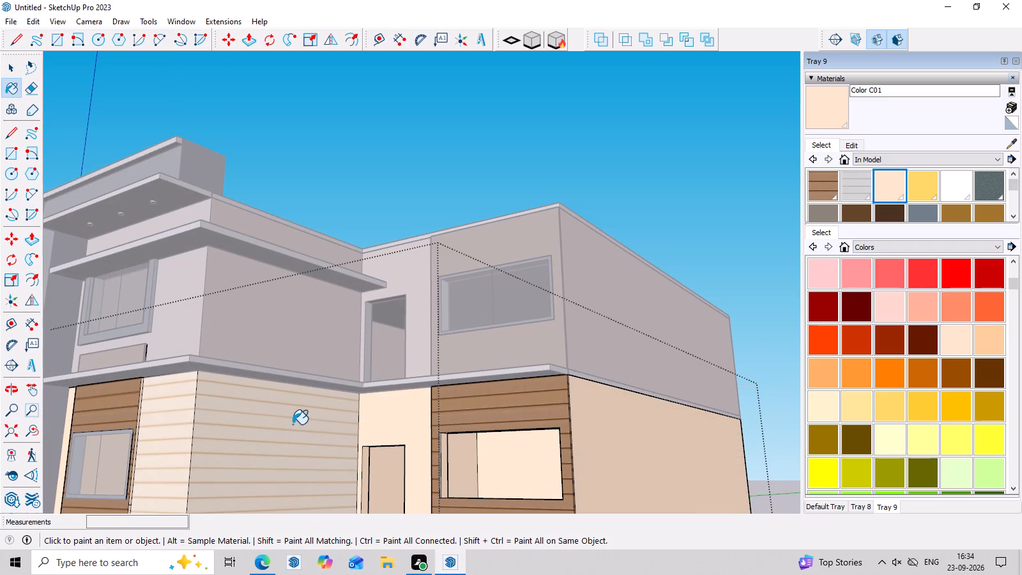
left_click(275, 424)
Paint the ground storey's rear wall and opposite long side wall with Color C01.
scroll(256, 424, "down", 12)
middle_click_drag(287, 468, 466, 516)
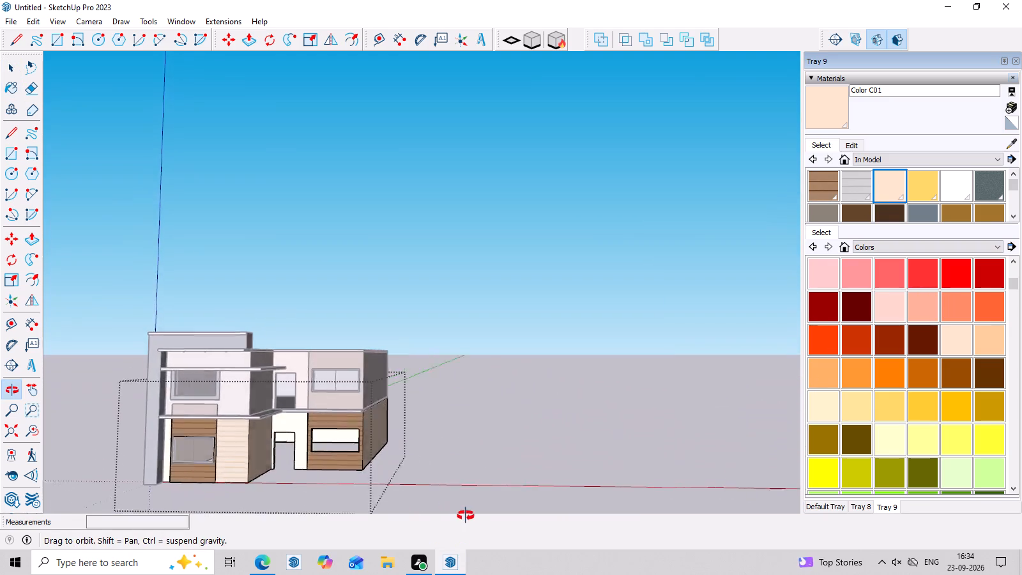
middle_click_drag(466, 516, 0, 397)
scroll(720, 469, "down", 4)
middle_click_drag(717, 468, 291, 456)
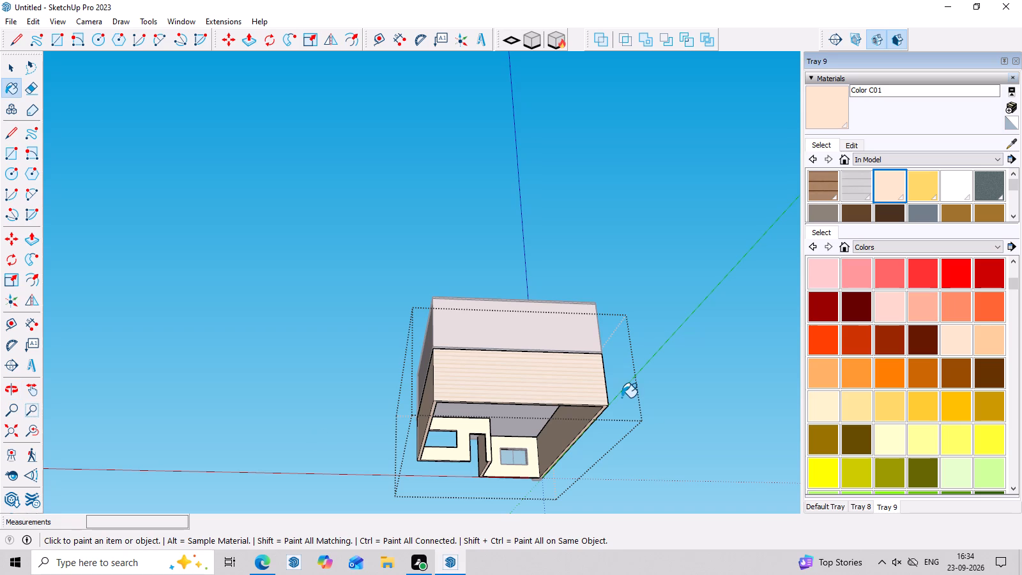
left_click(622, 397)
left_click(561, 376)
scroll(581, 392, "down", 3)
middle_click_drag(618, 420, 202, 401)
left_click(480, 360)
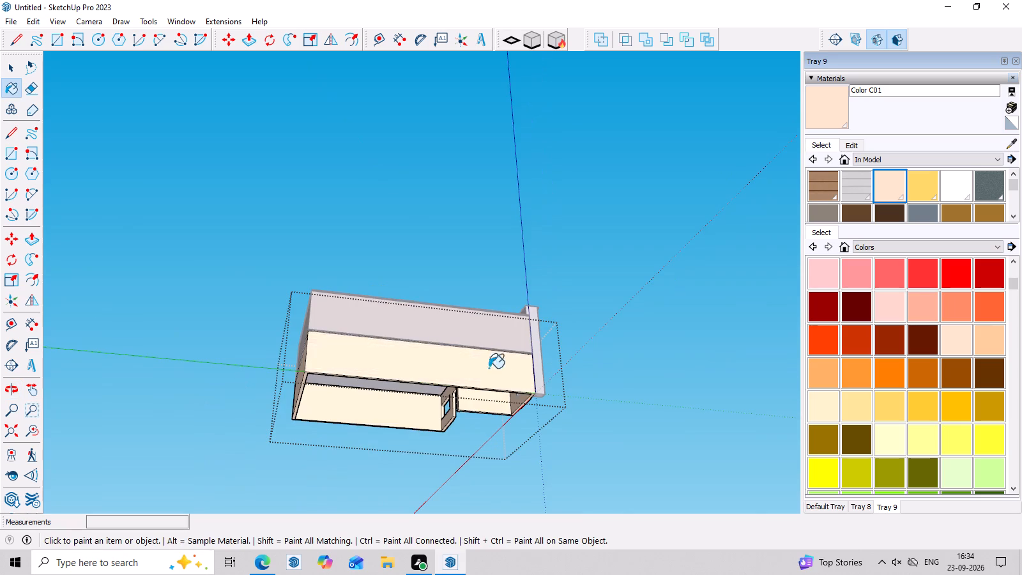
Leave the ground-storey group.
scroll(502, 384, "down", 4)
middle_click_drag(577, 418, 93, 404)
key("space")
left_click(588, 286)
Inside the upper-storey group, paint the inner side face of the recessed doorway opening with Color C01, and leave the group.
middle_click_drag(588, 286, 584, 316)
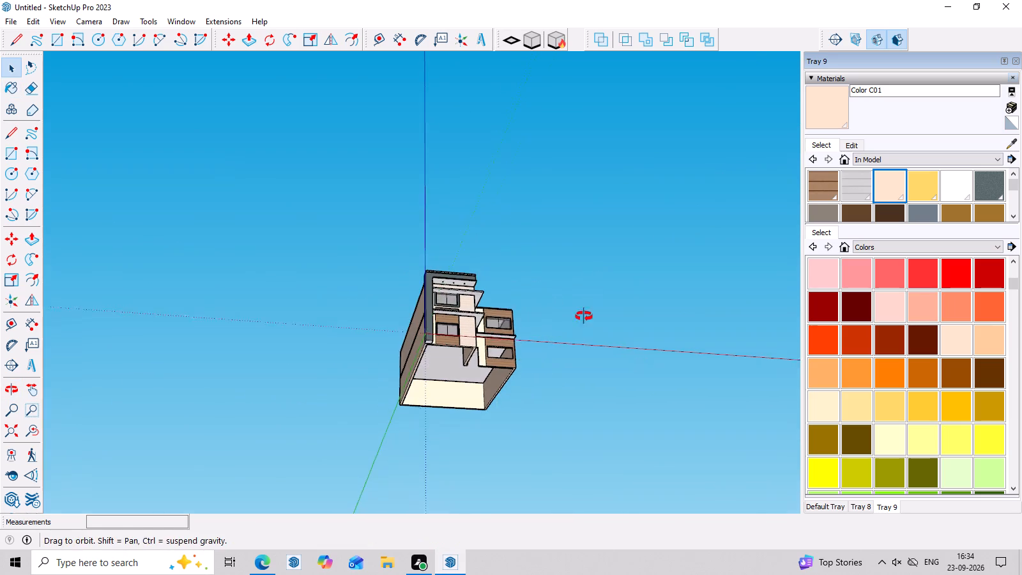
middle_click_drag(584, 316, 536, 439)
scroll(519, 348, "up", 12)
scroll(399, 210, "up", 4)
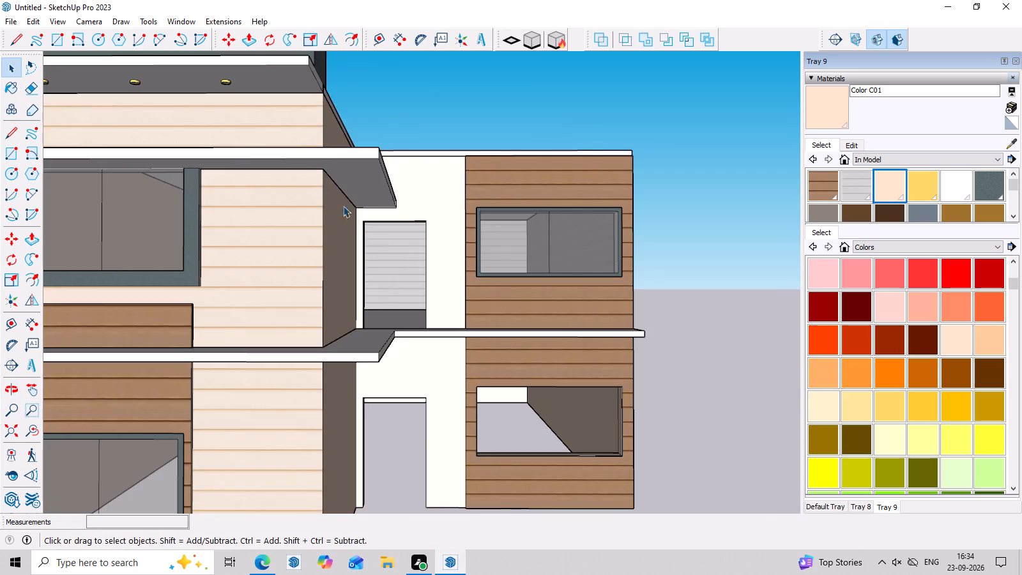
middle_click_drag(410, 257, 201, 259)
scroll(303, 275, "down", 7)
middle_click_drag(393, 359, 400, 382)
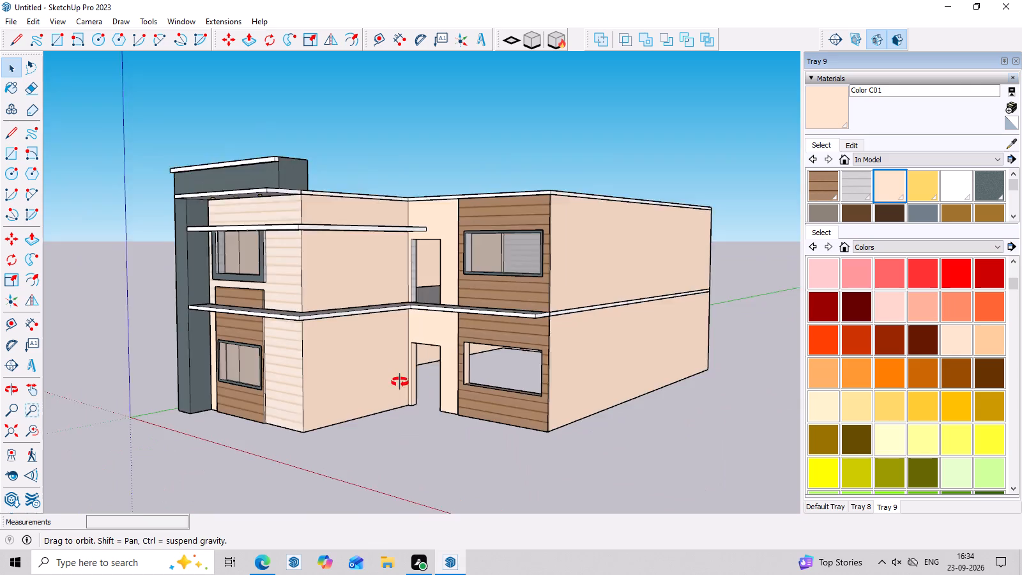
middle_click_drag(400, 382, 406, 418)
scroll(436, 365, "up", 7)
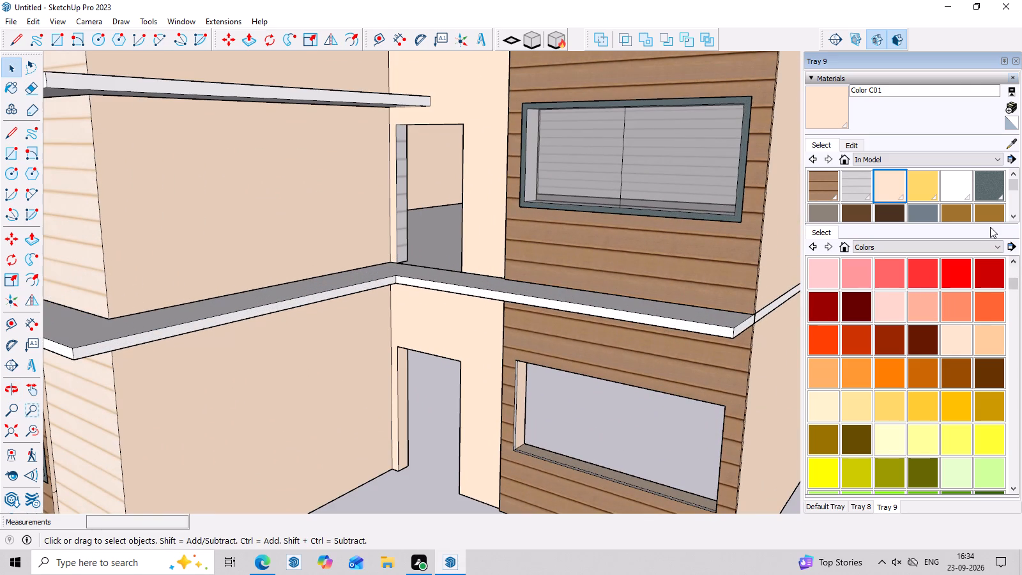
left_click(887, 182)
left_click(400, 172)
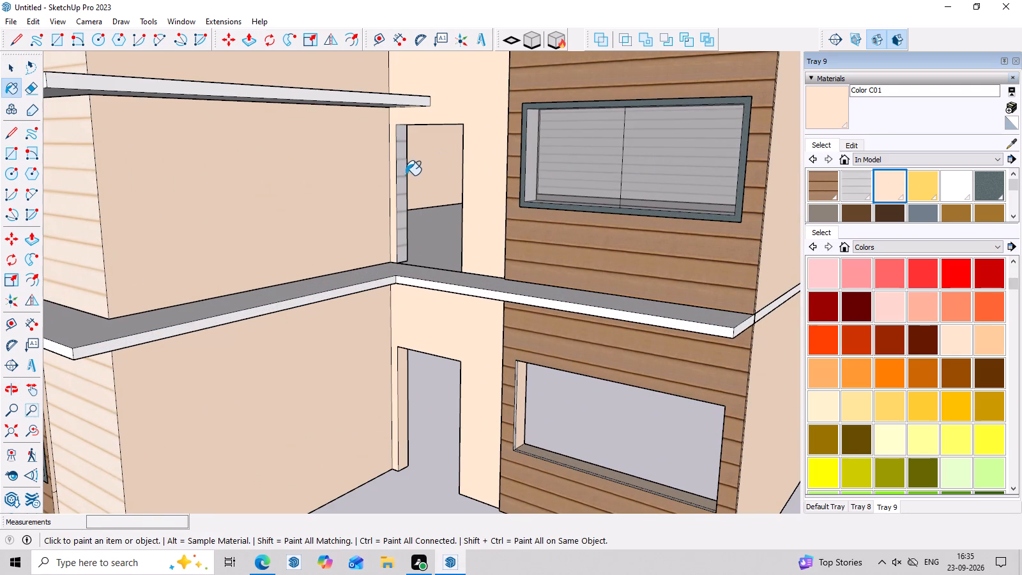
left_click(406, 176)
key("space")
double_click(405, 176)
scroll(405, 176, "up", 3)
left_click(405, 176)
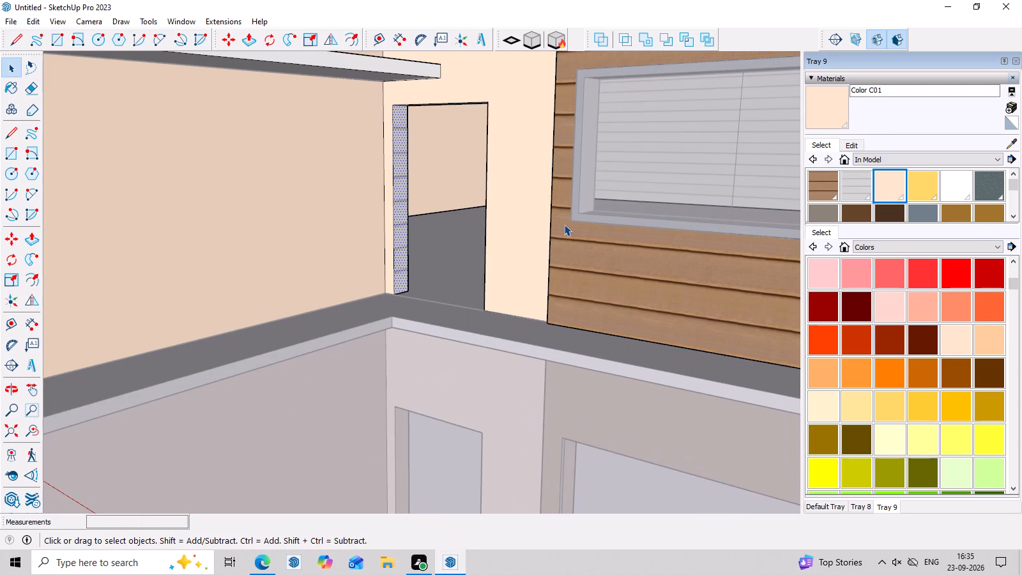
left_click(894, 194)
left_click(397, 185)
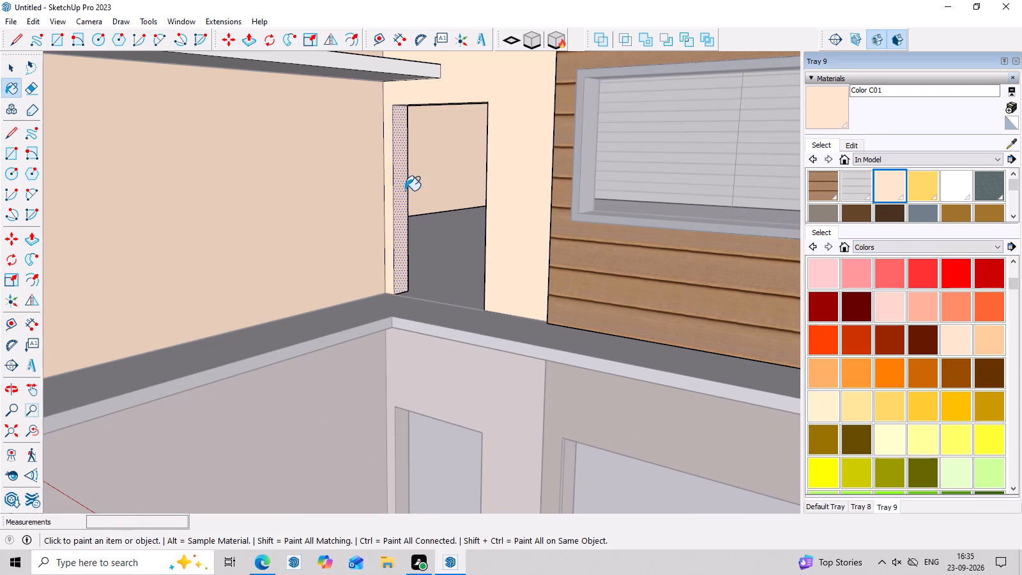
scroll(405, 192, "down", 12)
key("Escape")
key("space")
left_click(667, 306)
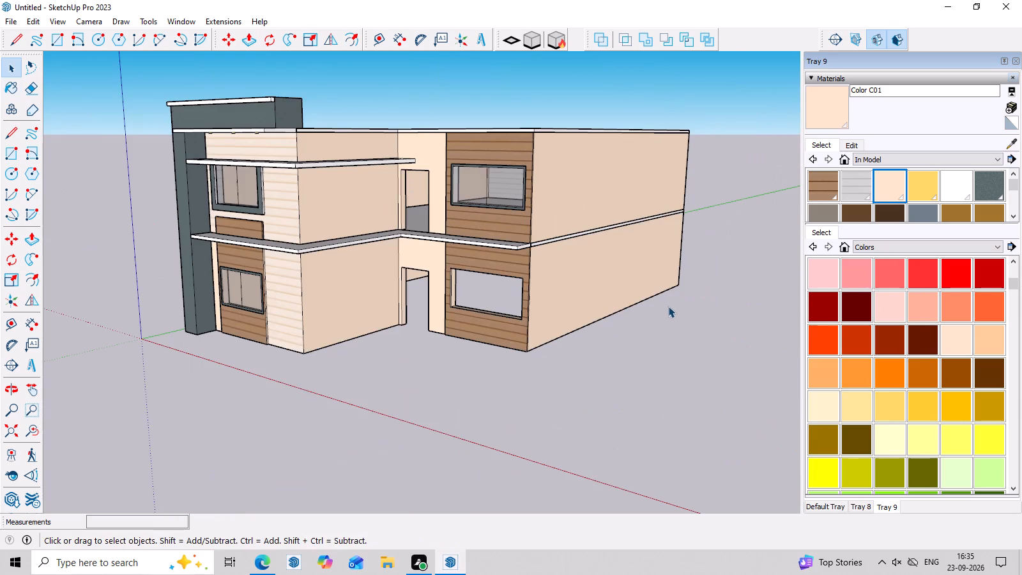
Examine the recessed doorways, the canopy slabs and the wood-clad front wall from several angles.
middle_click_drag(521, 362, 691, 329)
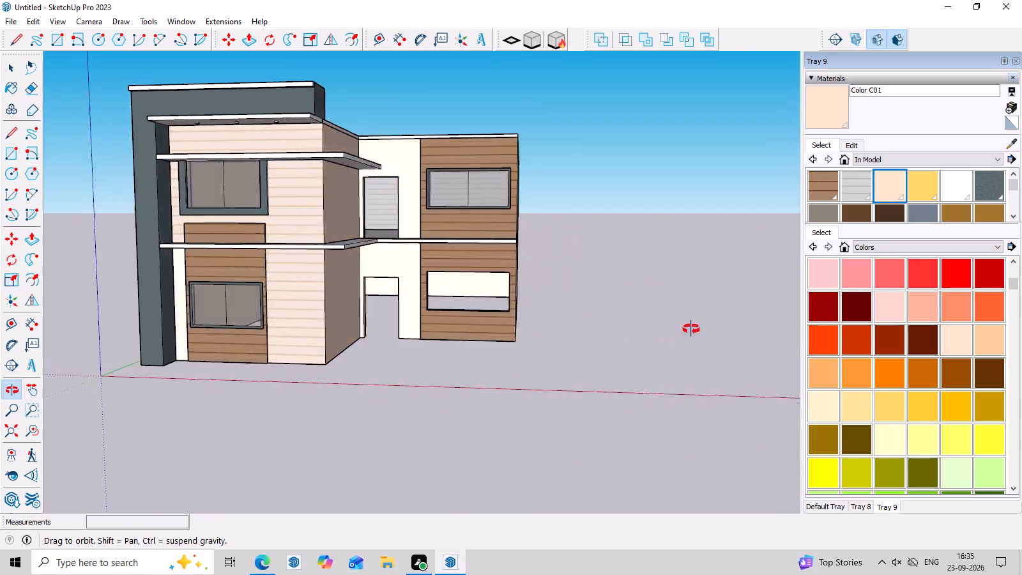
middle_click_drag(691, 329, 538, 355)
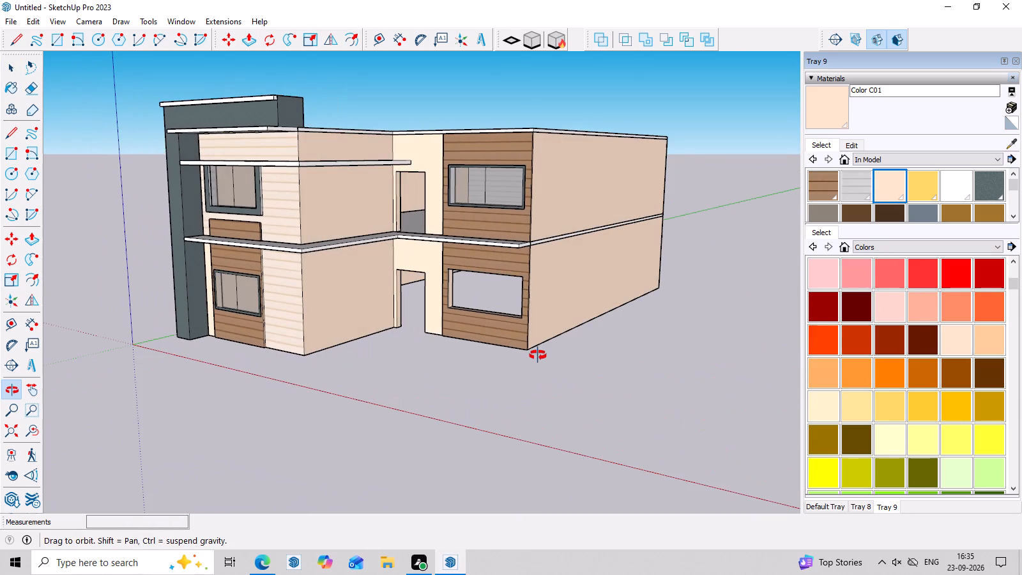
middle_click_drag(538, 355, 726, 334)
scroll(405, 189, "up", 7)
middle_click_drag(392, 252, 434, 222)
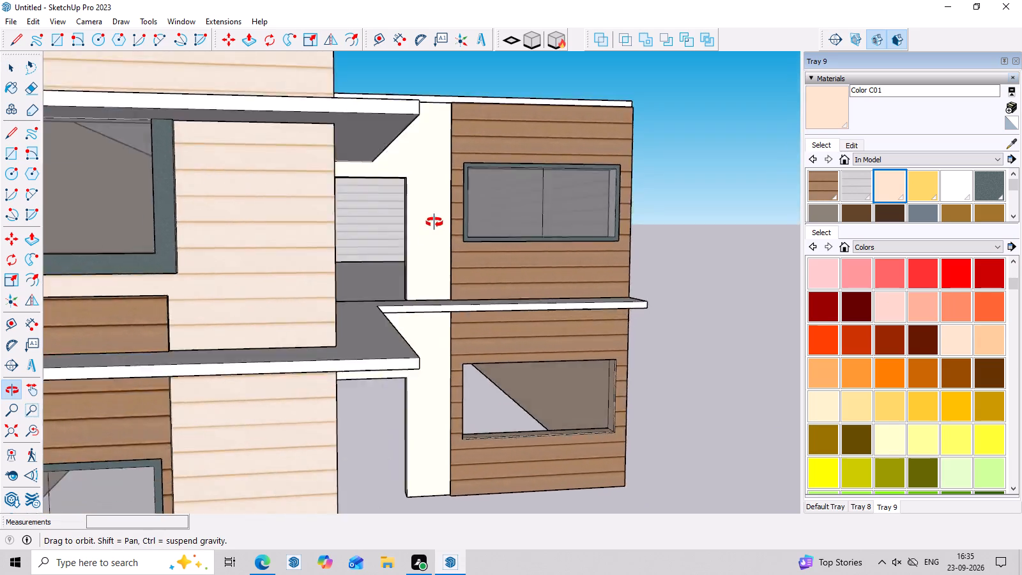
middle_click_drag(434, 222, 436, 194)
scroll(436, 194, "up", 1)
scroll(436, 194, "down", 8)
middle_click_drag(570, 344, 462, 369)
scroll(561, 344, "up", 5)
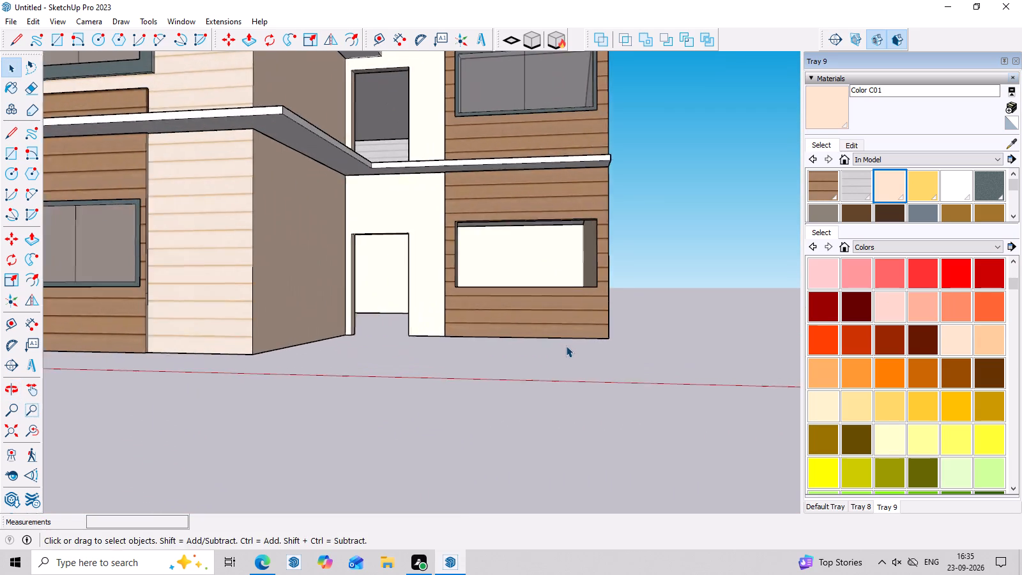
scroll(566, 346, "up", 1)
scroll(566, 346, "down", 7)
middle_click_drag(640, 379, 643, 410)
scroll(644, 400, "up", 3)
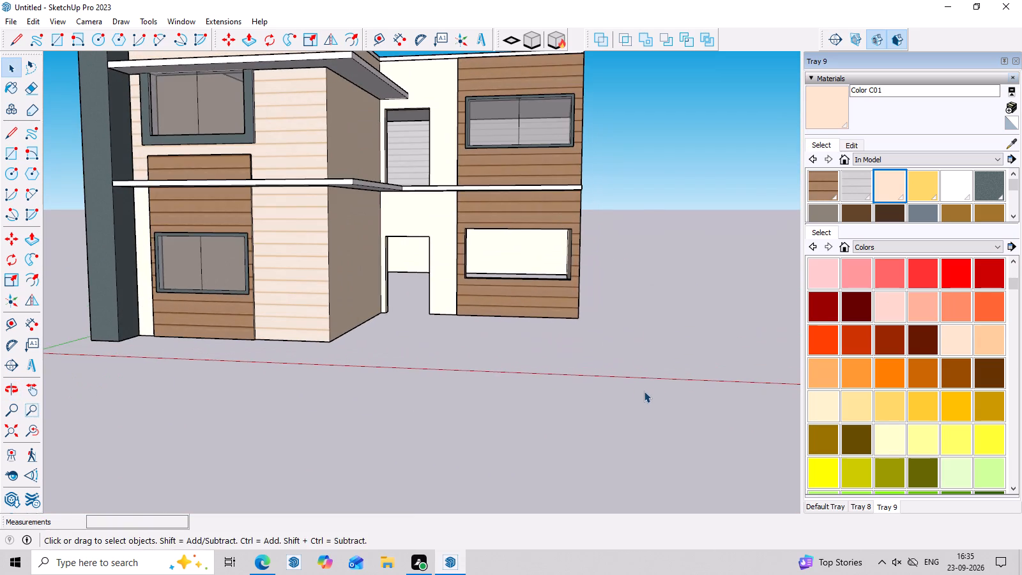
middle_click_drag(644, 391, 657, 425)
scroll(613, 360, "down", 6)
scroll(490, 190, "up", 7)
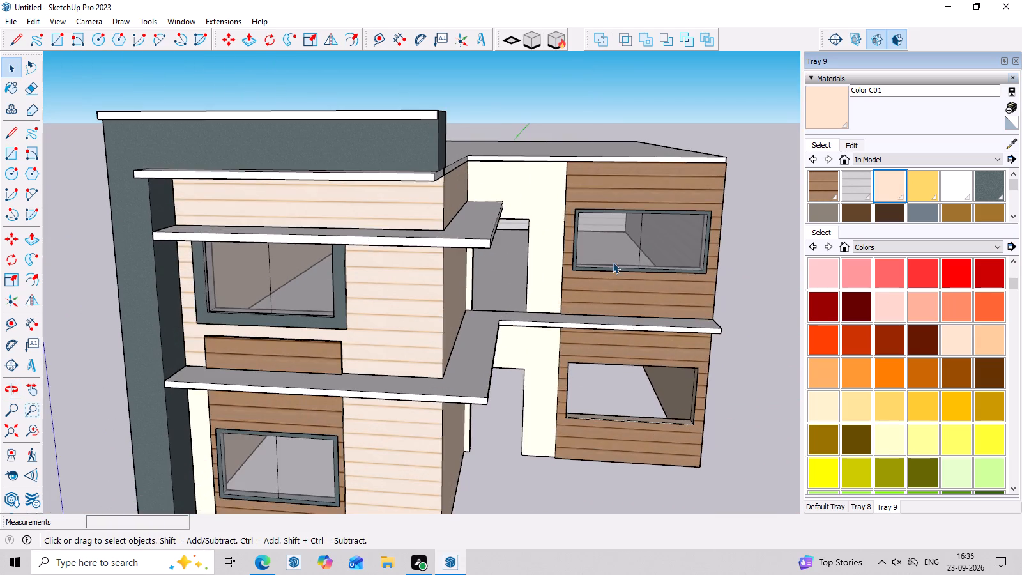
middle_click_drag(613, 262, 618, 249)
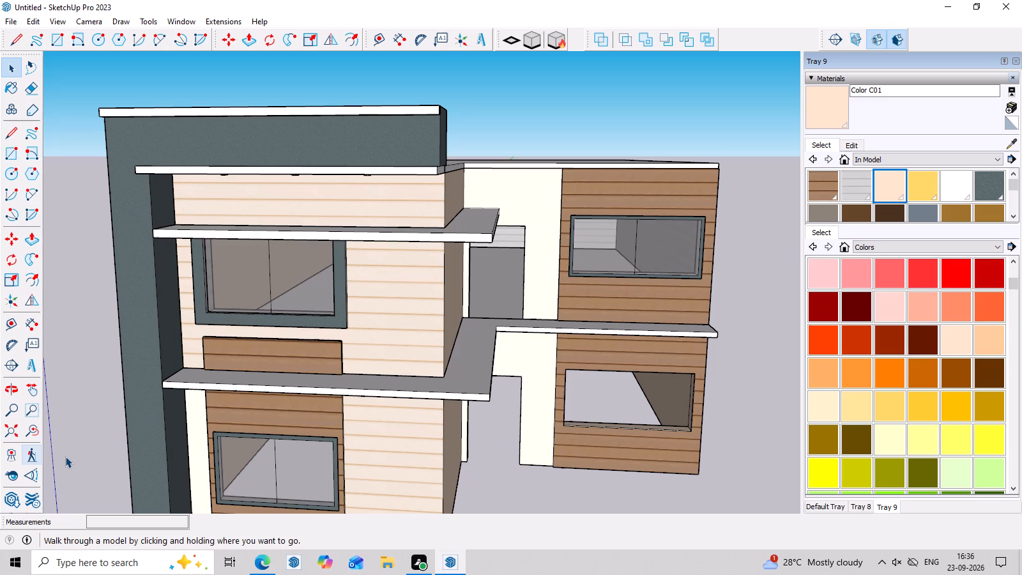
Examine the whole front facade from above, below and straight on to check its finishes and slabs.
scroll(475, 279, "down", 4)
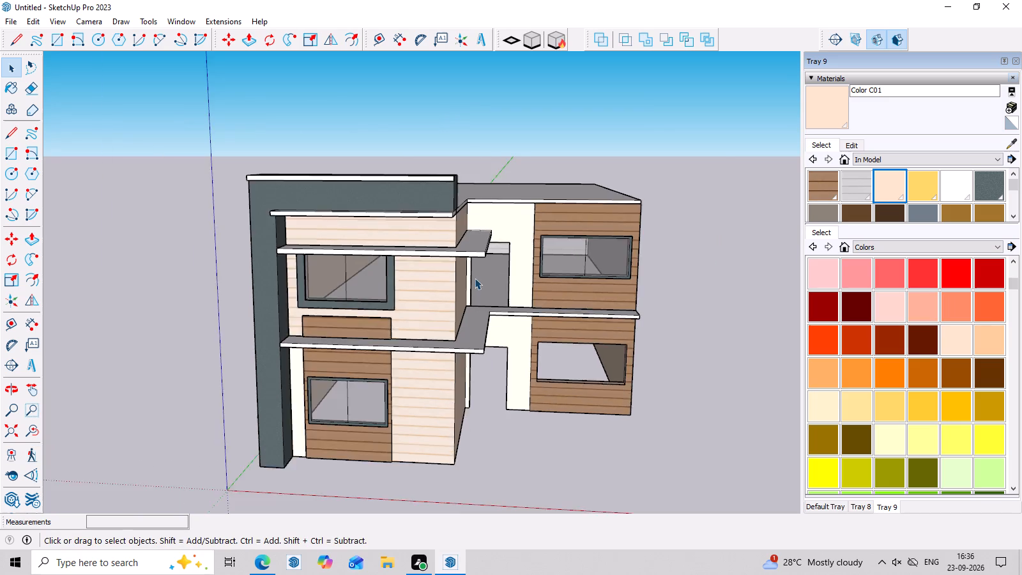
scroll(475, 278, "down", 3)
middle_click_drag(551, 430, 574, 310)
scroll(540, 302, "up", 7)
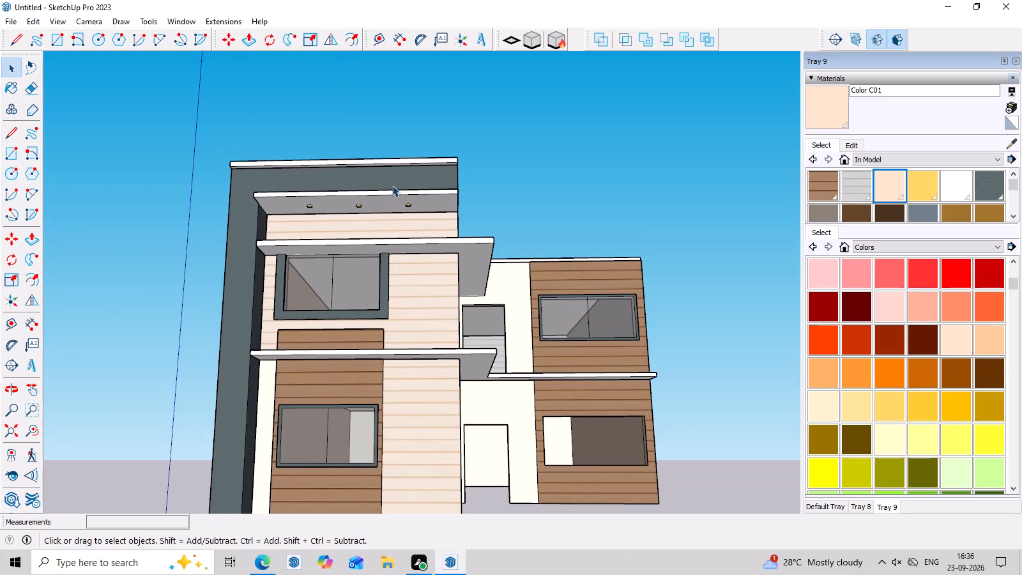
scroll(392, 185, "down", 3)
middle_click_drag(488, 417, 477, 148)
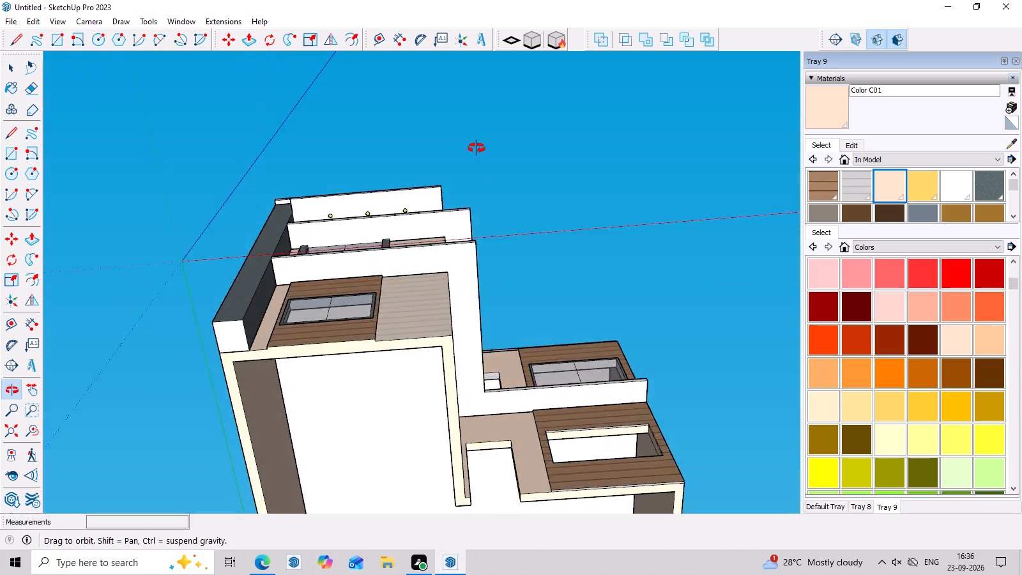
middle_click_drag(477, 148, 510, 542)
scroll(401, 348, "up", 4)
scroll(386, 304, "down", 4)
middle_click_drag(464, 490, 464, 423)
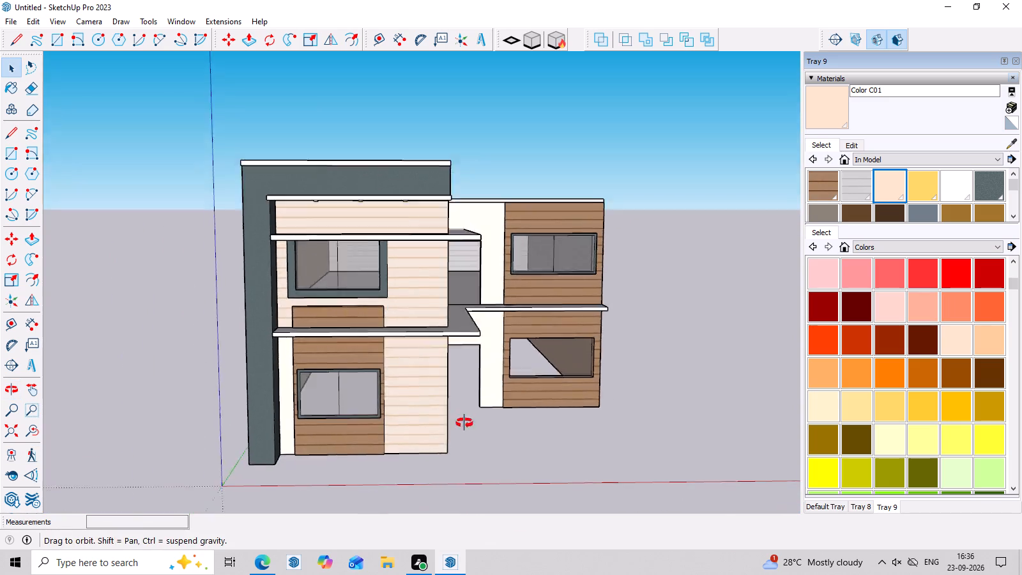
middle_click_drag(464, 423, 463, 401)
scroll(437, 401, "up", 6)
middle_click_drag(441, 410, 337, 398)
scroll(337, 398, "down", 7)
middle_click_drag(367, 445, 445, 514)
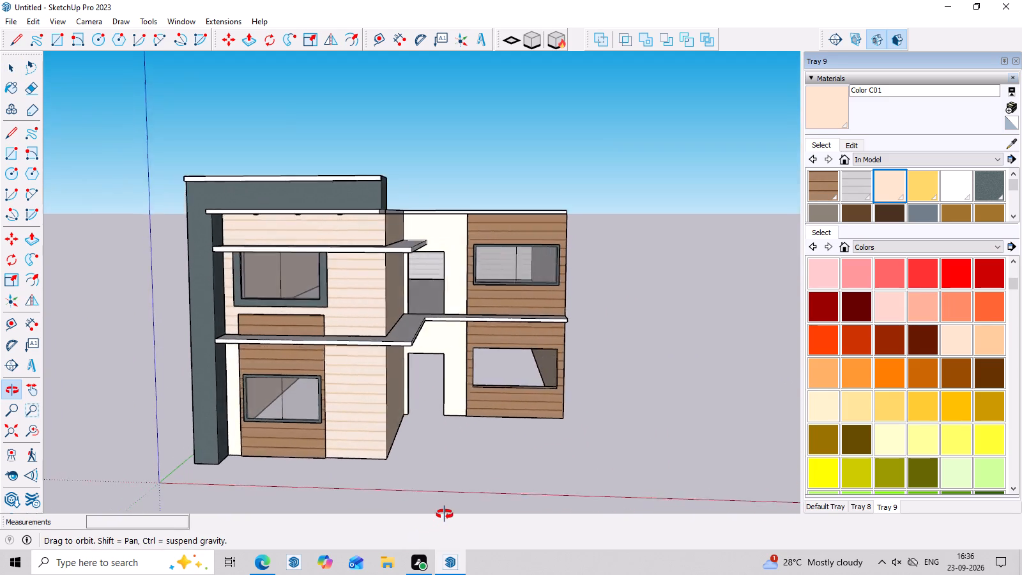
middle_click_drag(445, 514, 391, 517)
scroll(270, 428, "up", 6)
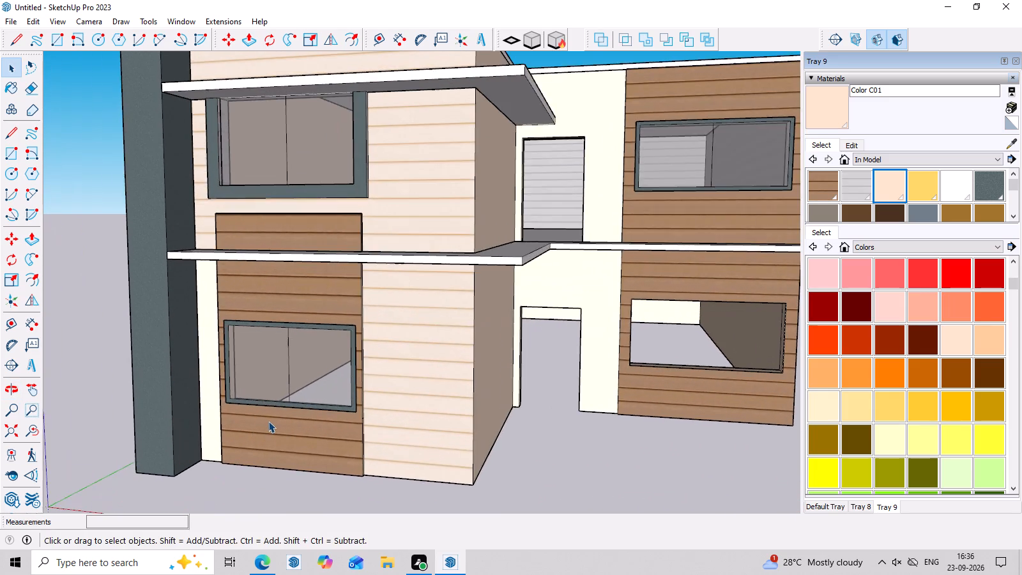
scroll(268, 421, "up", 2)
scroll(268, 421, "down", 6)
middle_click_drag(320, 465, 332, 452)
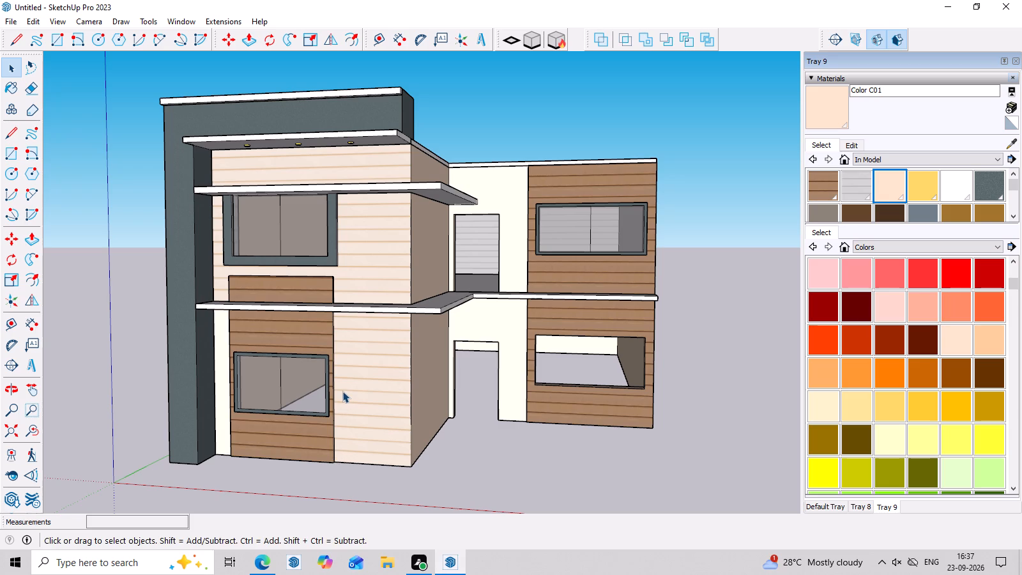
Pull the slab edge between the storeys outward about 8' 3" in front of the recessed wall, and leave the slab group.
scroll(309, 390, "down", 4)
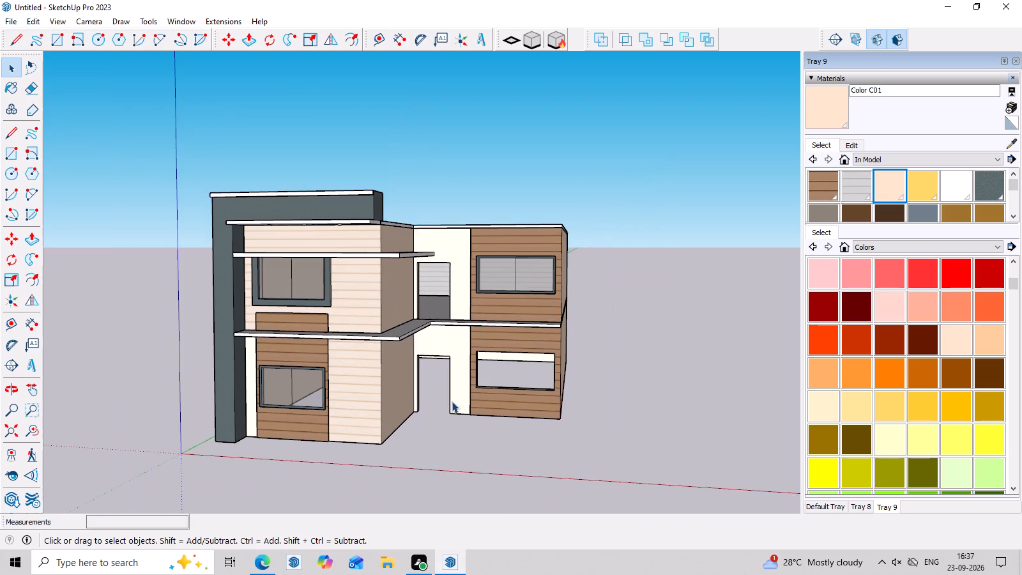
middle_click_drag(452, 401, 498, 510)
scroll(536, 361, "up", 4)
middle_click_drag(556, 422, 559, 387)
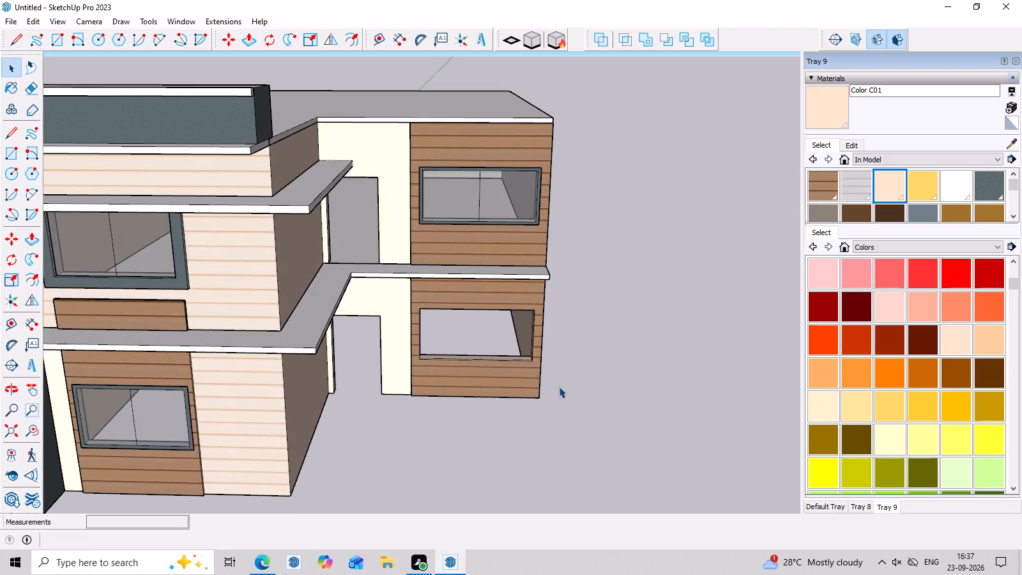
scroll(436, 318, "up", 5)
middle_click_drag(410, 266, 409, 231)
key("p")
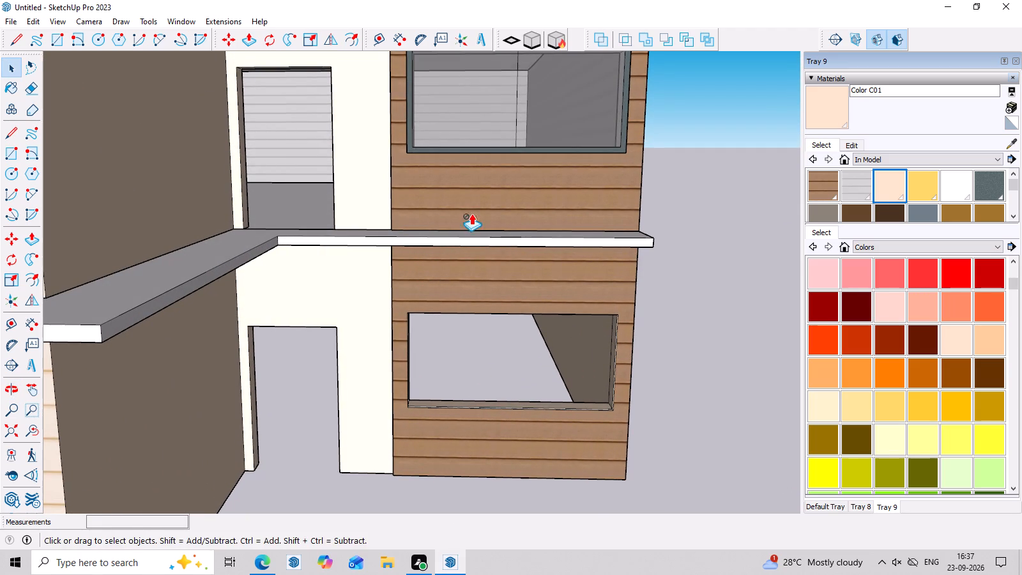
key("space")
scroll(498, 249, "up", 3)
double_click(500, 238)
scroll(500, 238, "up", 3)
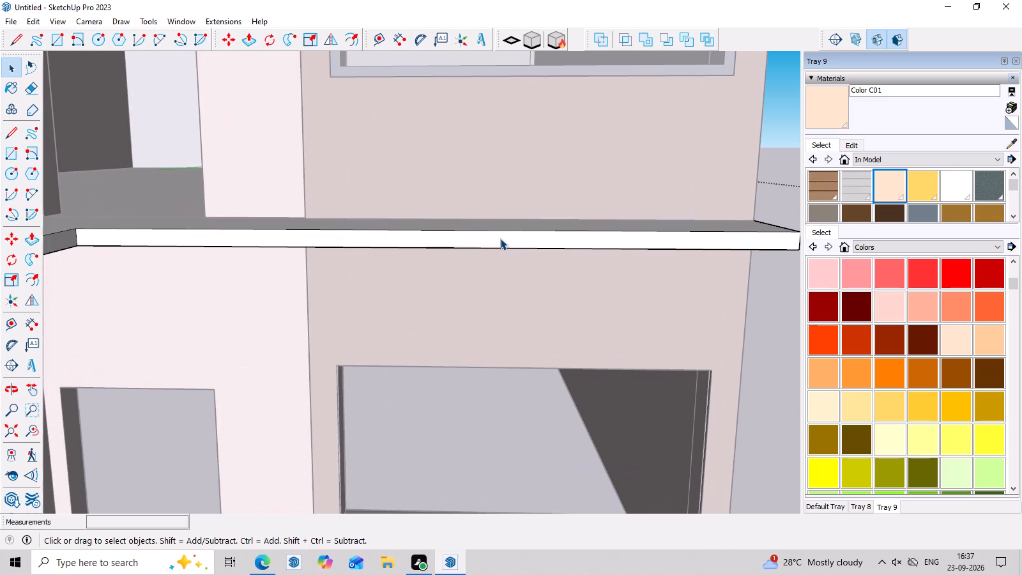
left_click(500, 238)
key("p")
left_click(500, 238)
scroll(505, 300, "down", 11)
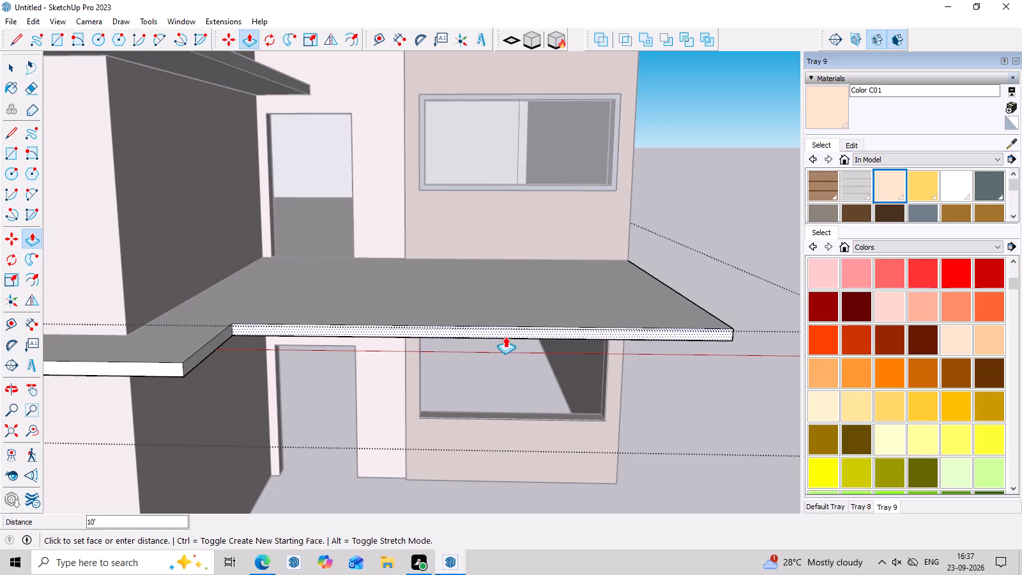
scroll(508, 302, "down", 6)
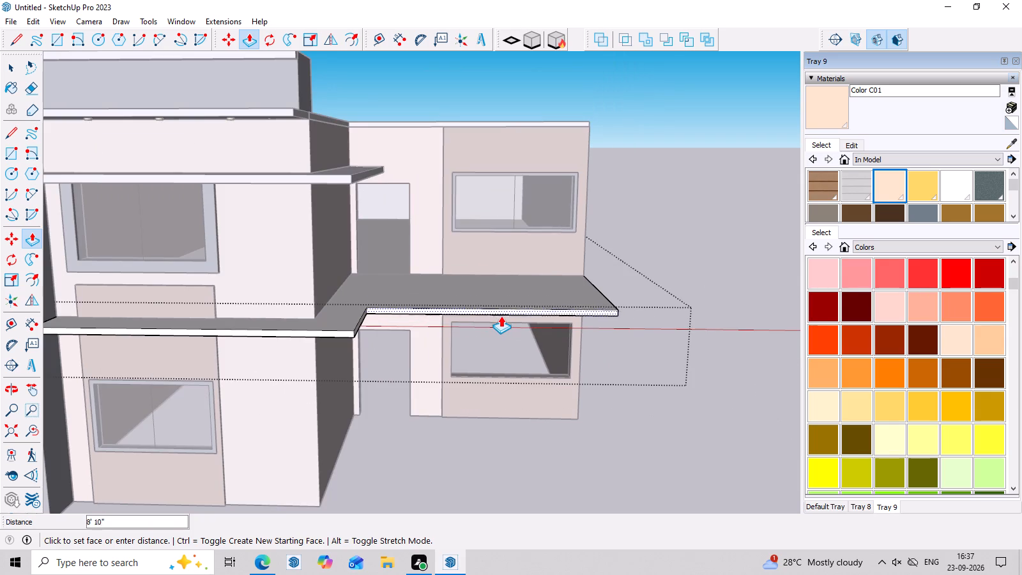
left_click(501, 314)
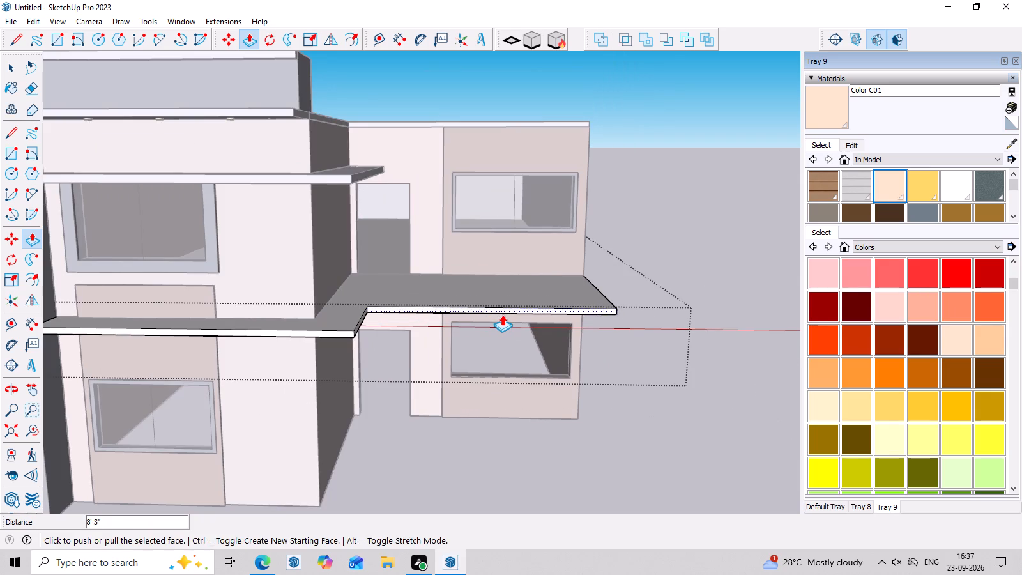
key("Escape")
key("space")
double_click(645, 261)
Examine the extended slab and the upper doorway from below, from the front and from above.
middle_click_drag(632, 280, 603, 135)
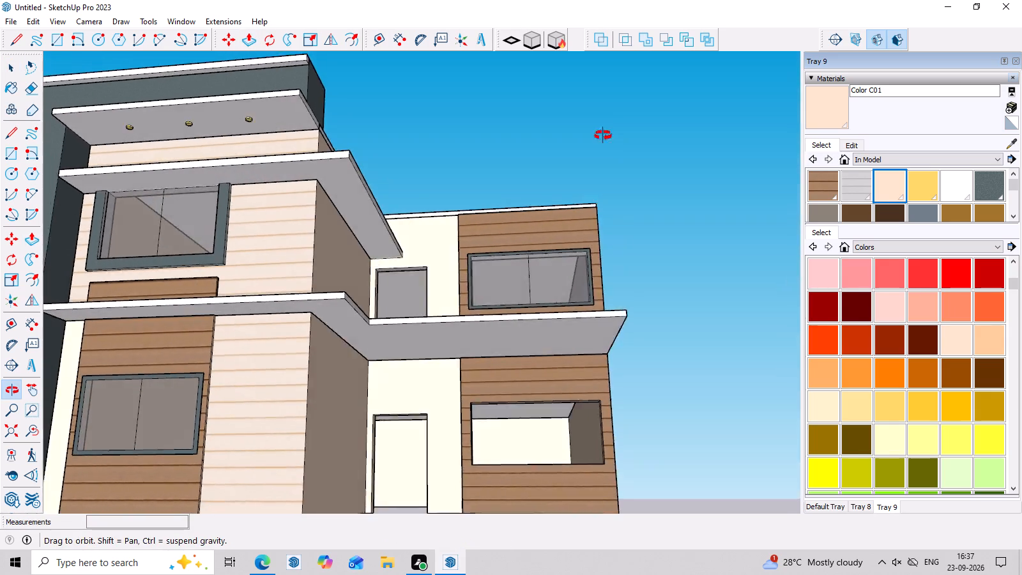
middle_click_drag(603, 135, 603, 121)
scroll(379, 292, "down", 7)
middle_click_drag(322, 360, 350, 419)
scroll(270, 330, "up", 6)
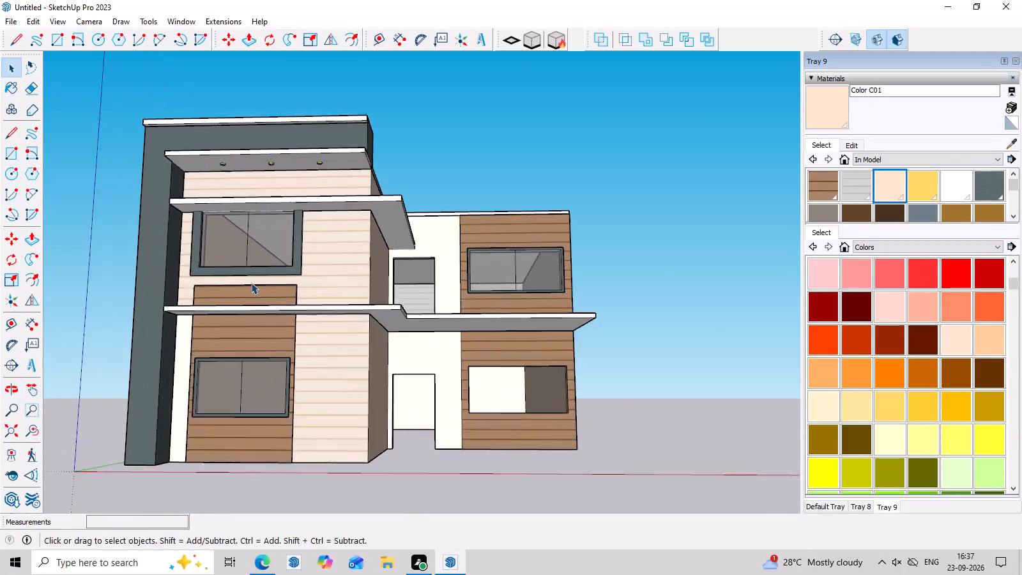
scroll(251, 282, "up", 1)
middle_click_drag(270, 335, 167, 275)
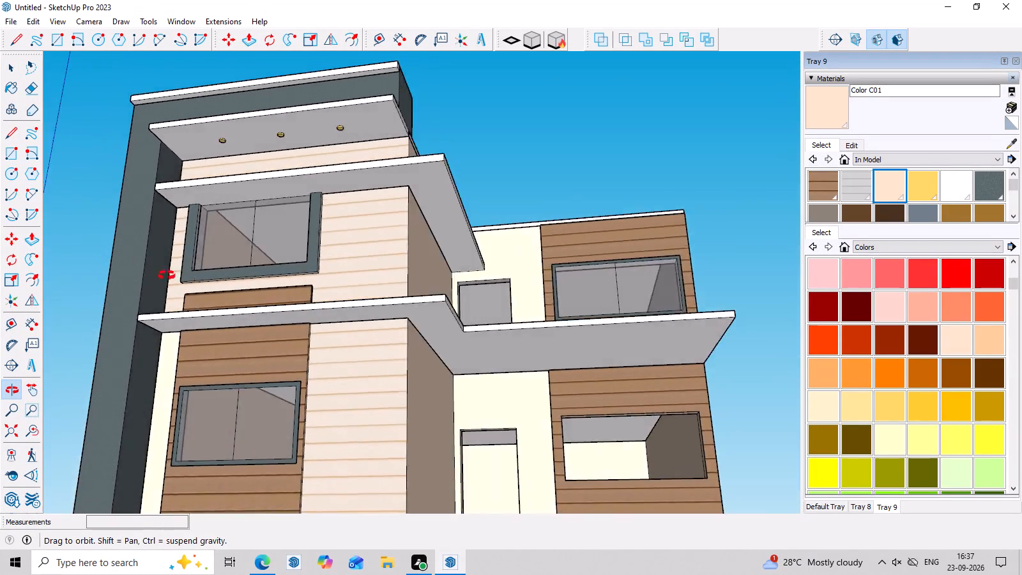
middle_click_drag(167, 275, 346, 390)
scroll(431, 281, "up", 4)
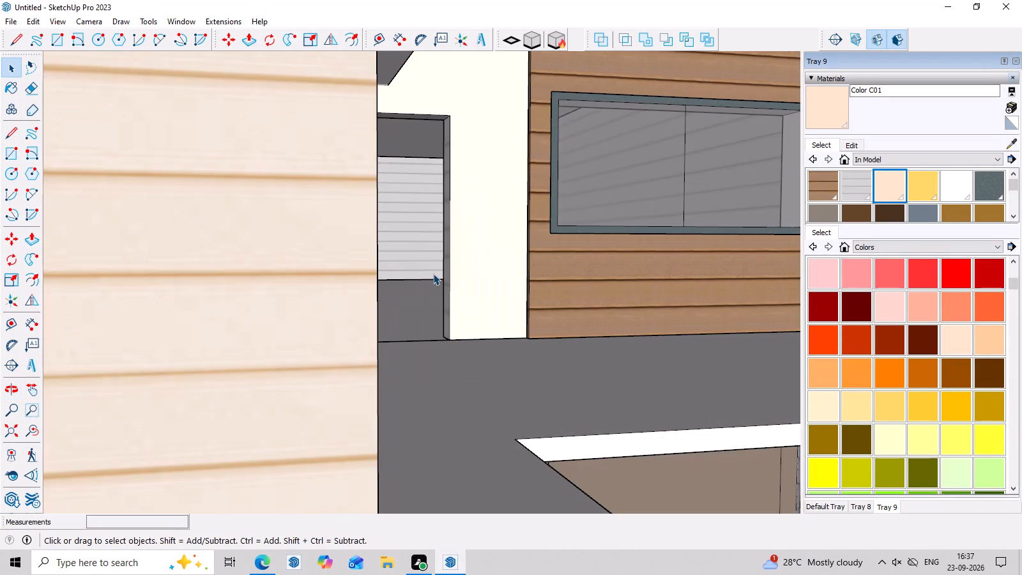
scroll(432, 273, "down", 7)
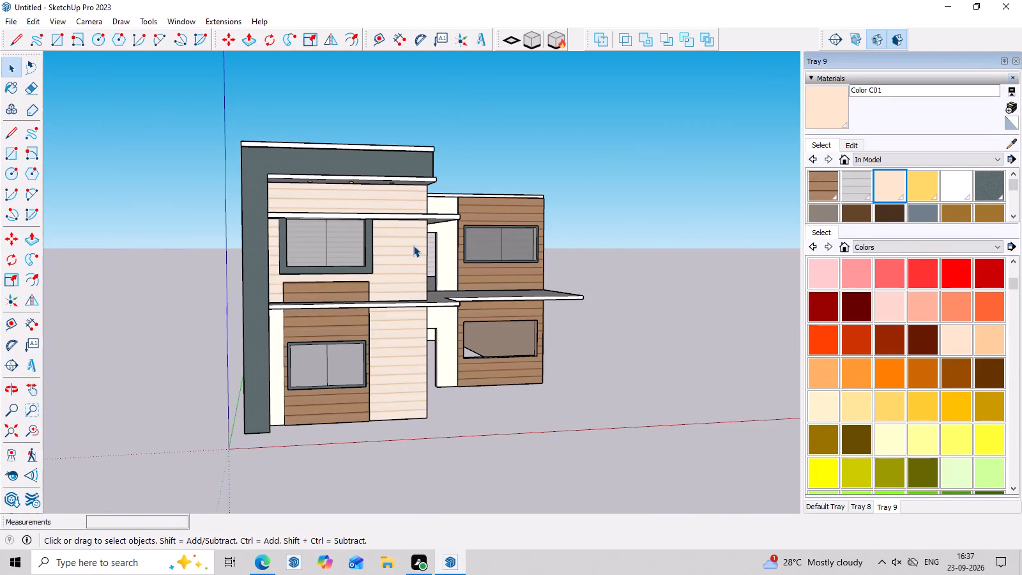
scroll(455, 270, "up", 10)
middle_click_drag(463, 326, 469, 418)
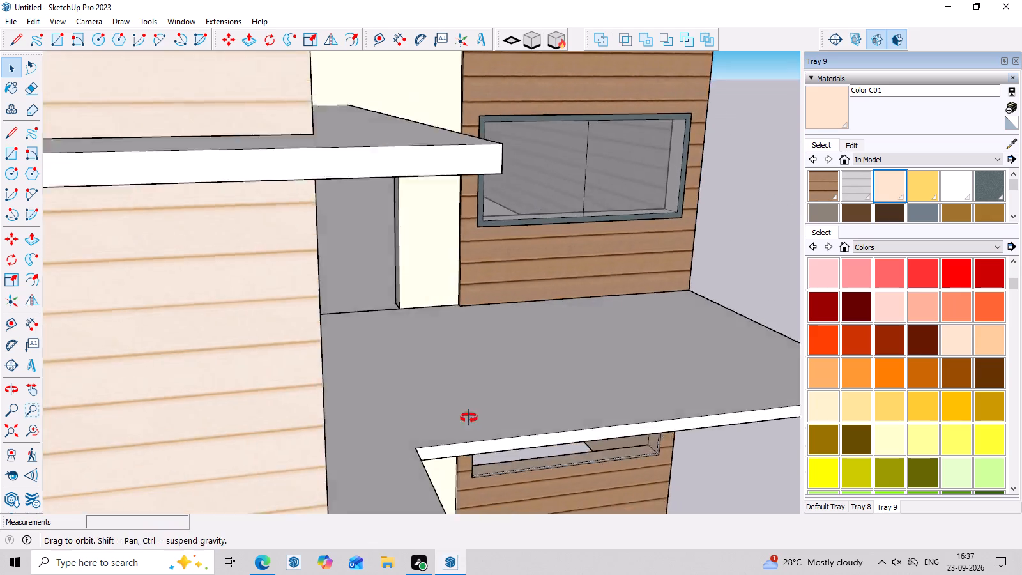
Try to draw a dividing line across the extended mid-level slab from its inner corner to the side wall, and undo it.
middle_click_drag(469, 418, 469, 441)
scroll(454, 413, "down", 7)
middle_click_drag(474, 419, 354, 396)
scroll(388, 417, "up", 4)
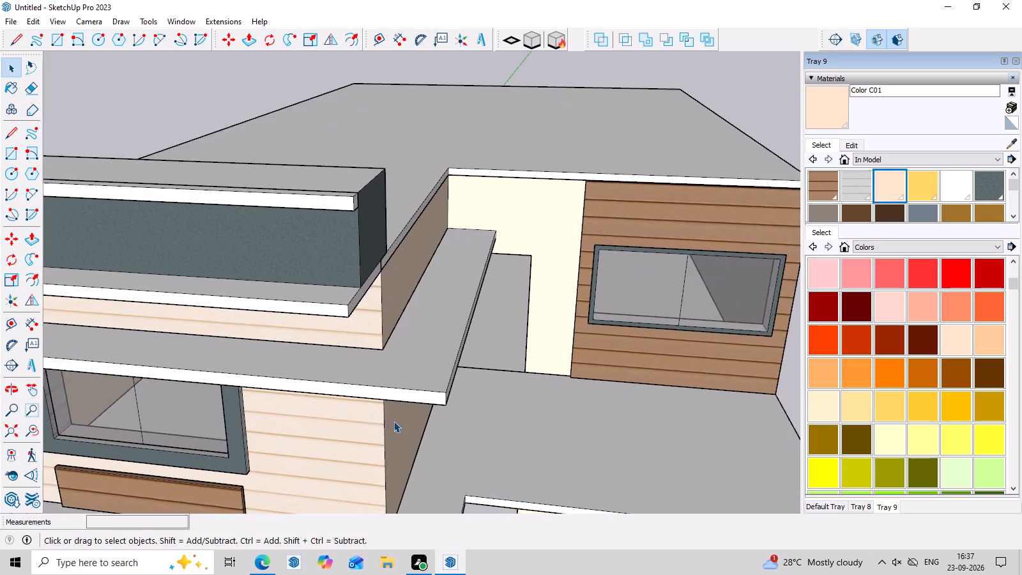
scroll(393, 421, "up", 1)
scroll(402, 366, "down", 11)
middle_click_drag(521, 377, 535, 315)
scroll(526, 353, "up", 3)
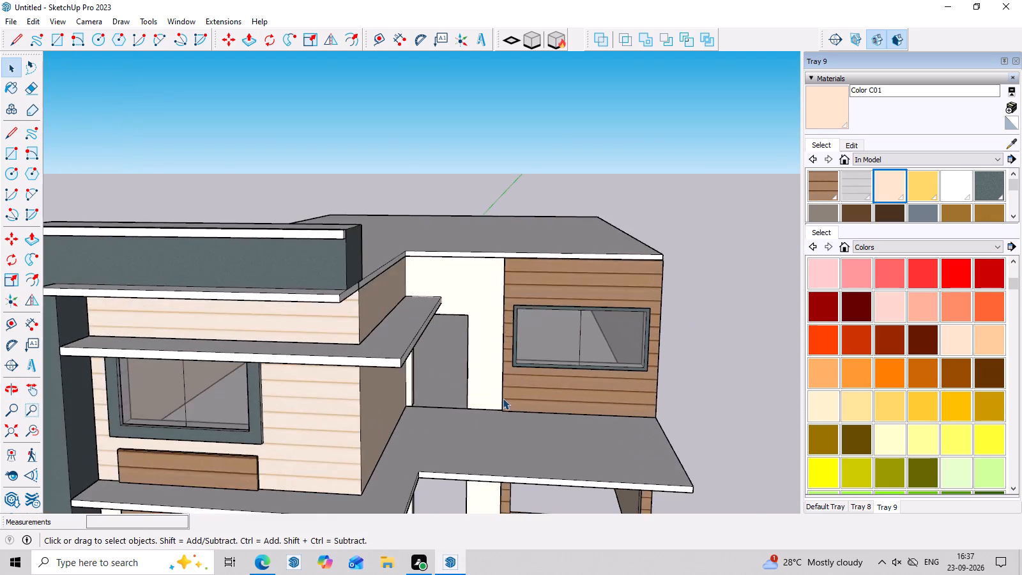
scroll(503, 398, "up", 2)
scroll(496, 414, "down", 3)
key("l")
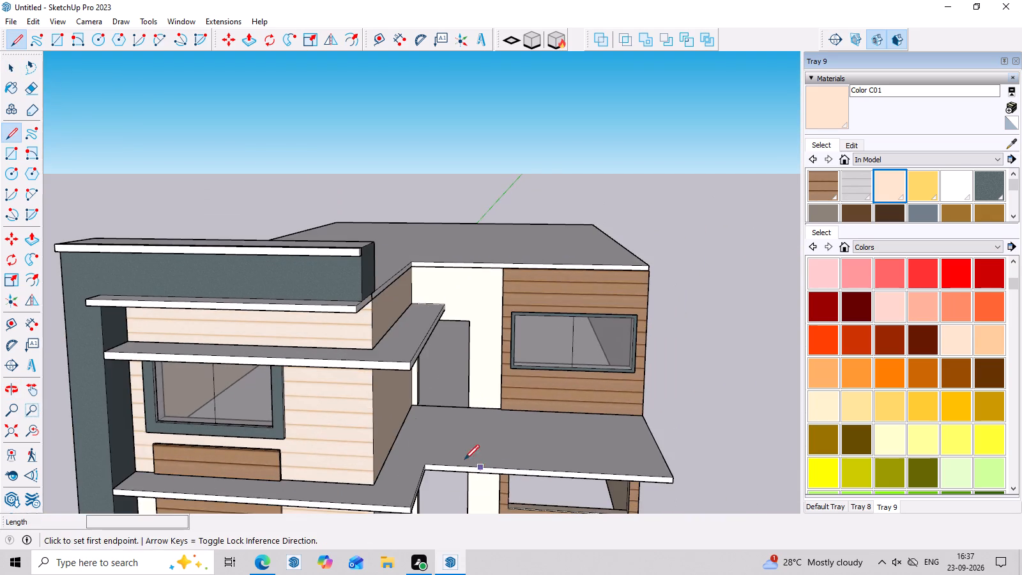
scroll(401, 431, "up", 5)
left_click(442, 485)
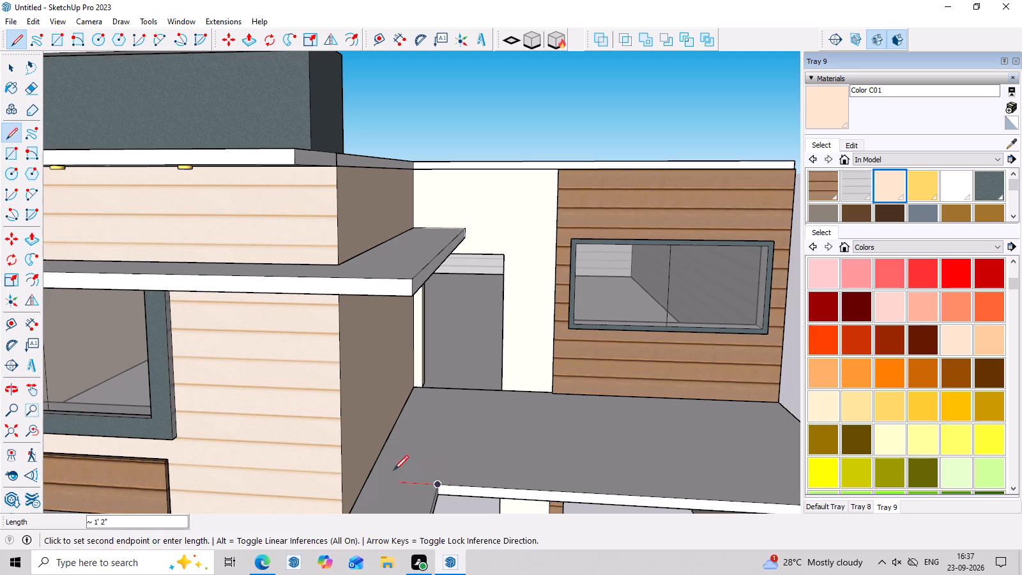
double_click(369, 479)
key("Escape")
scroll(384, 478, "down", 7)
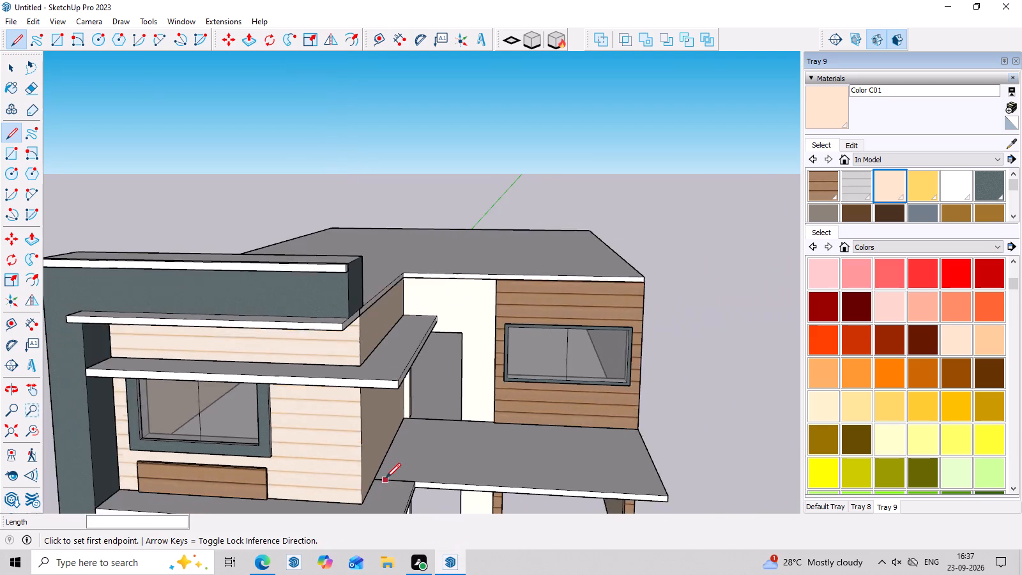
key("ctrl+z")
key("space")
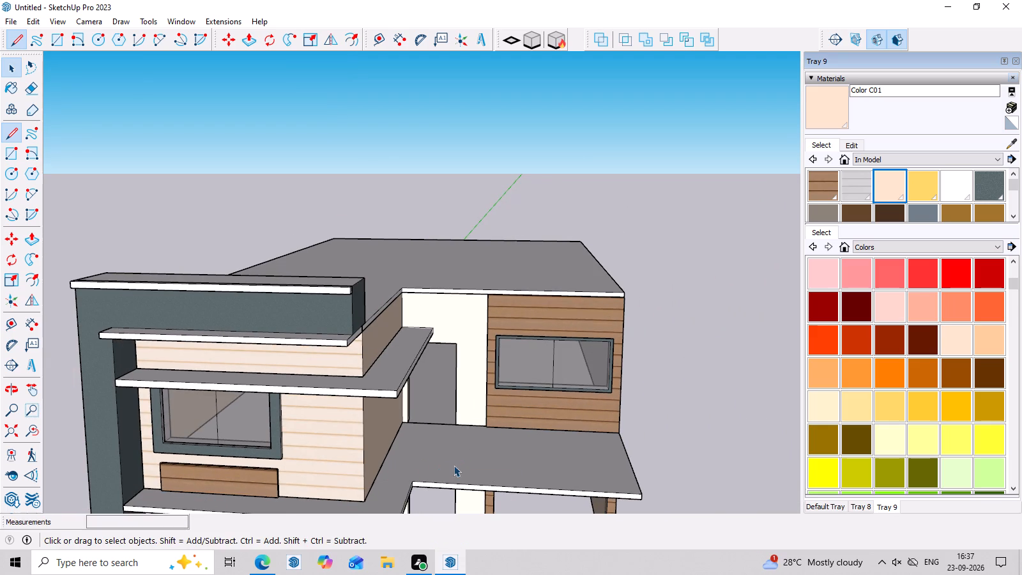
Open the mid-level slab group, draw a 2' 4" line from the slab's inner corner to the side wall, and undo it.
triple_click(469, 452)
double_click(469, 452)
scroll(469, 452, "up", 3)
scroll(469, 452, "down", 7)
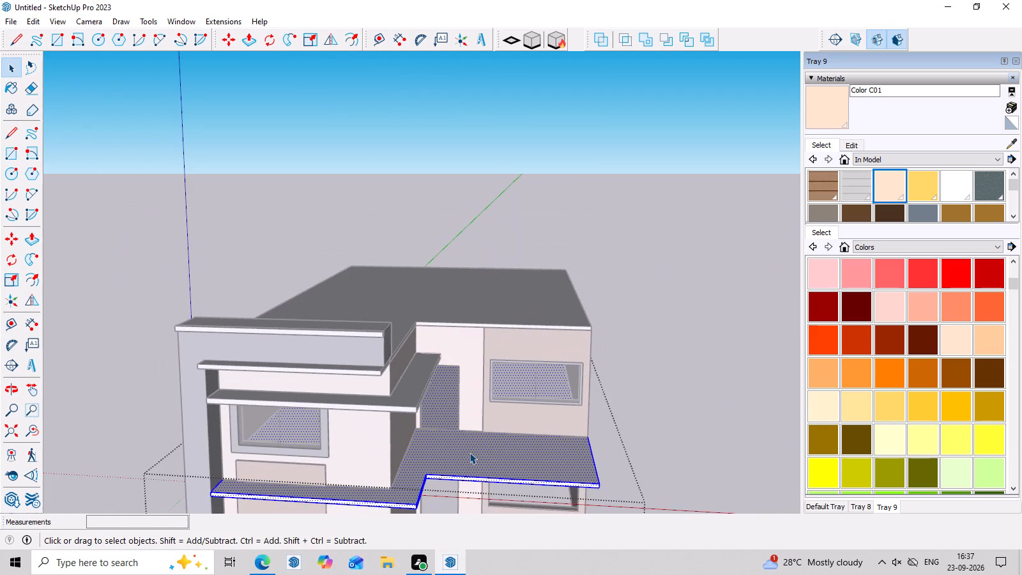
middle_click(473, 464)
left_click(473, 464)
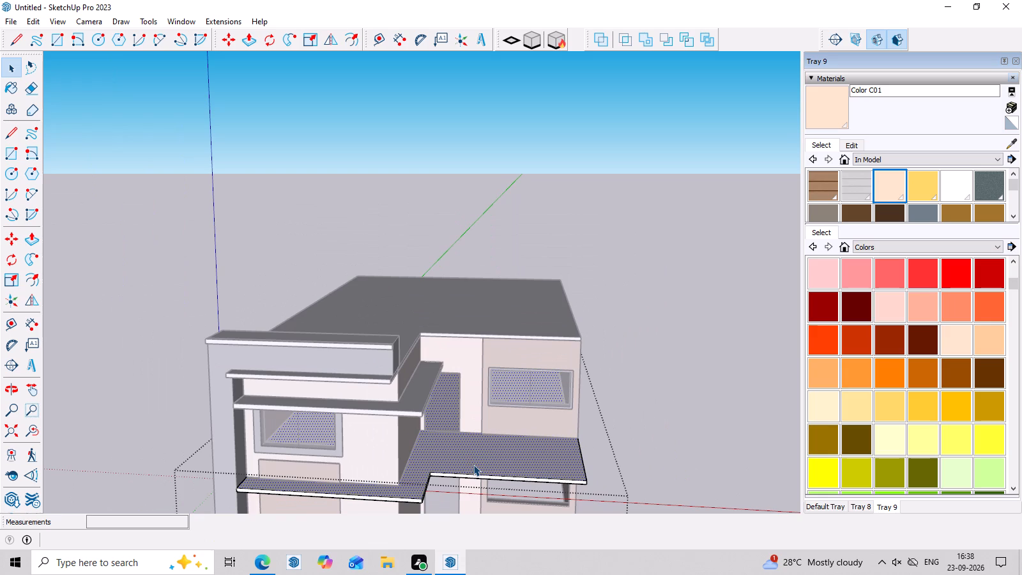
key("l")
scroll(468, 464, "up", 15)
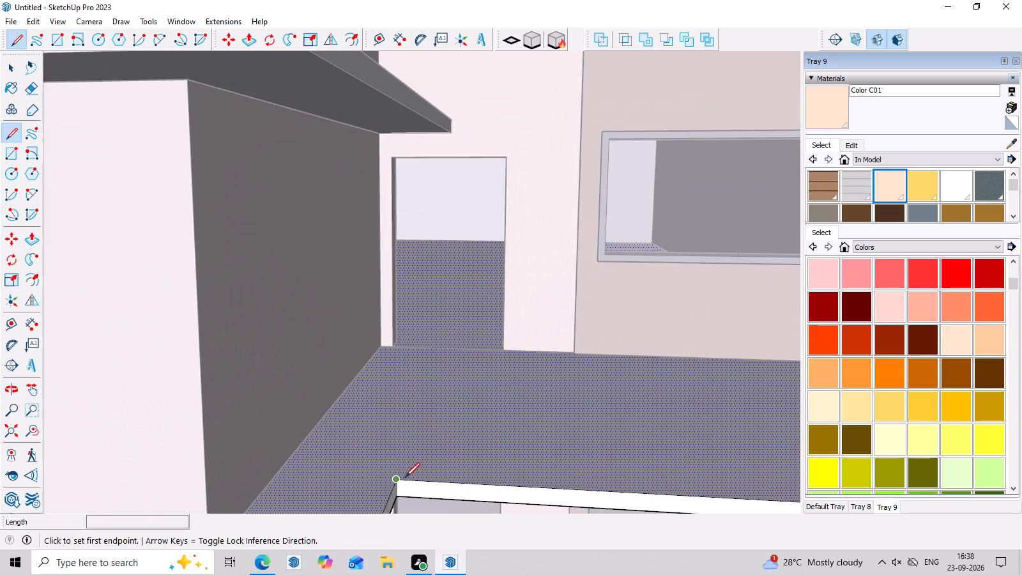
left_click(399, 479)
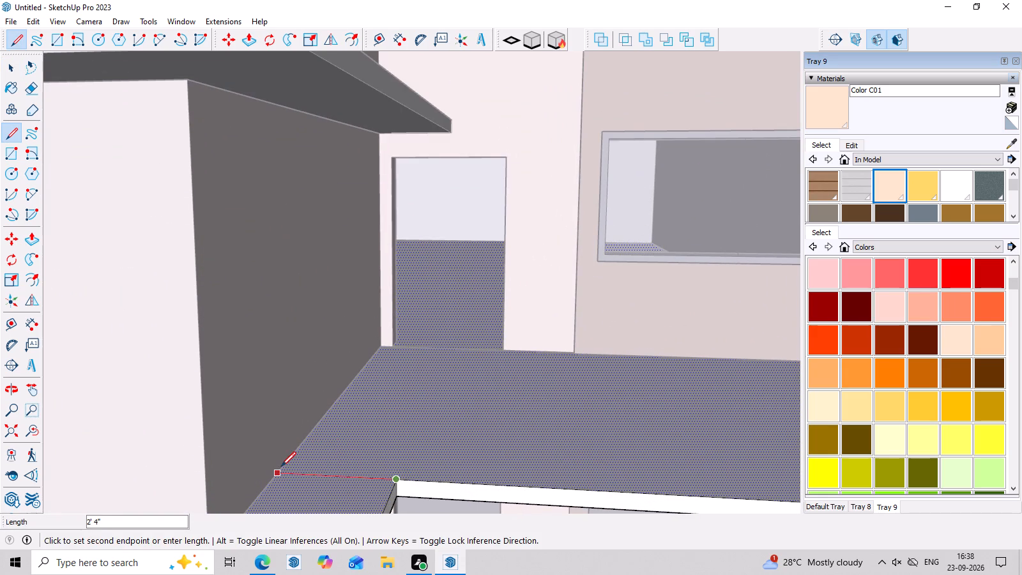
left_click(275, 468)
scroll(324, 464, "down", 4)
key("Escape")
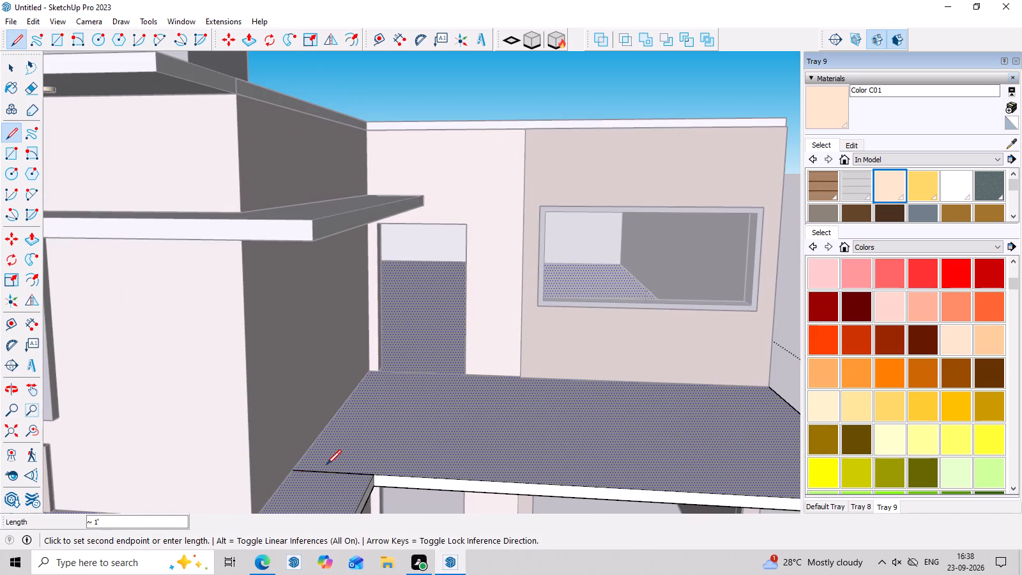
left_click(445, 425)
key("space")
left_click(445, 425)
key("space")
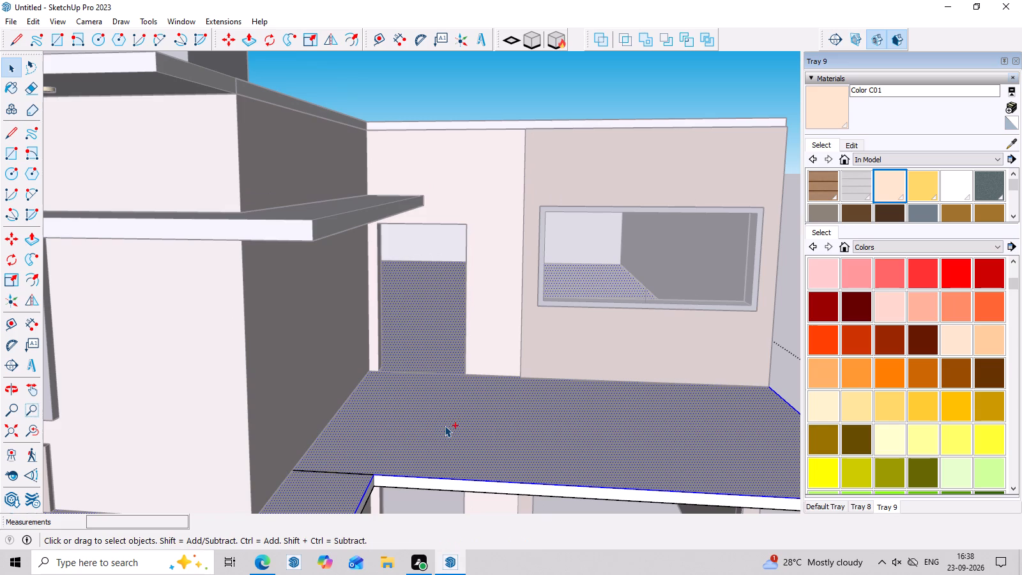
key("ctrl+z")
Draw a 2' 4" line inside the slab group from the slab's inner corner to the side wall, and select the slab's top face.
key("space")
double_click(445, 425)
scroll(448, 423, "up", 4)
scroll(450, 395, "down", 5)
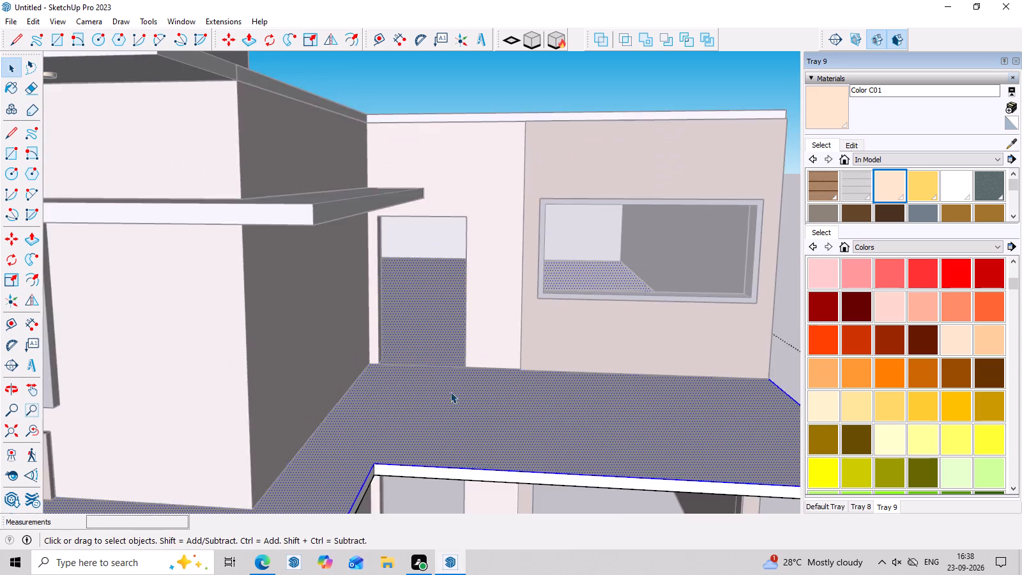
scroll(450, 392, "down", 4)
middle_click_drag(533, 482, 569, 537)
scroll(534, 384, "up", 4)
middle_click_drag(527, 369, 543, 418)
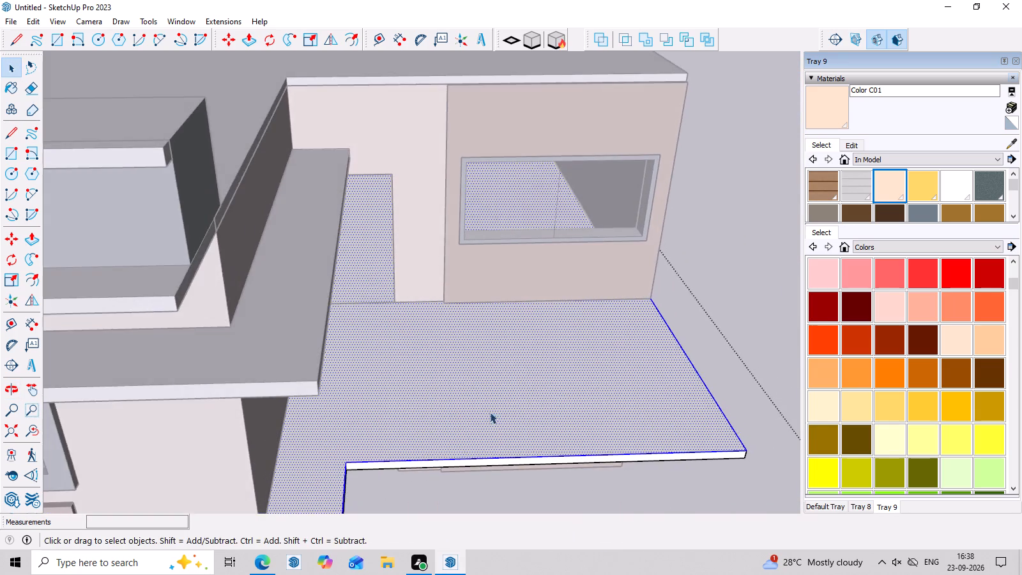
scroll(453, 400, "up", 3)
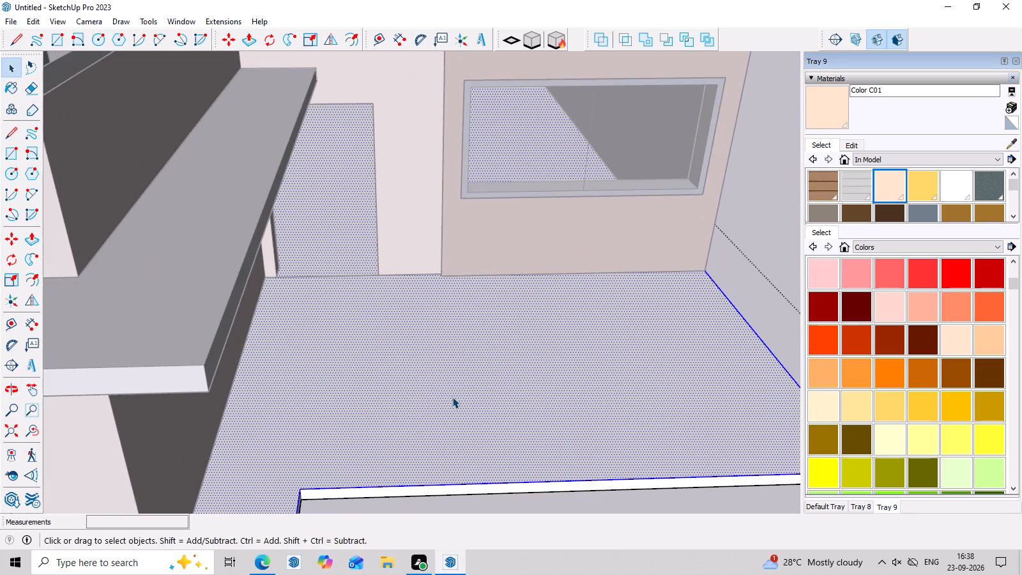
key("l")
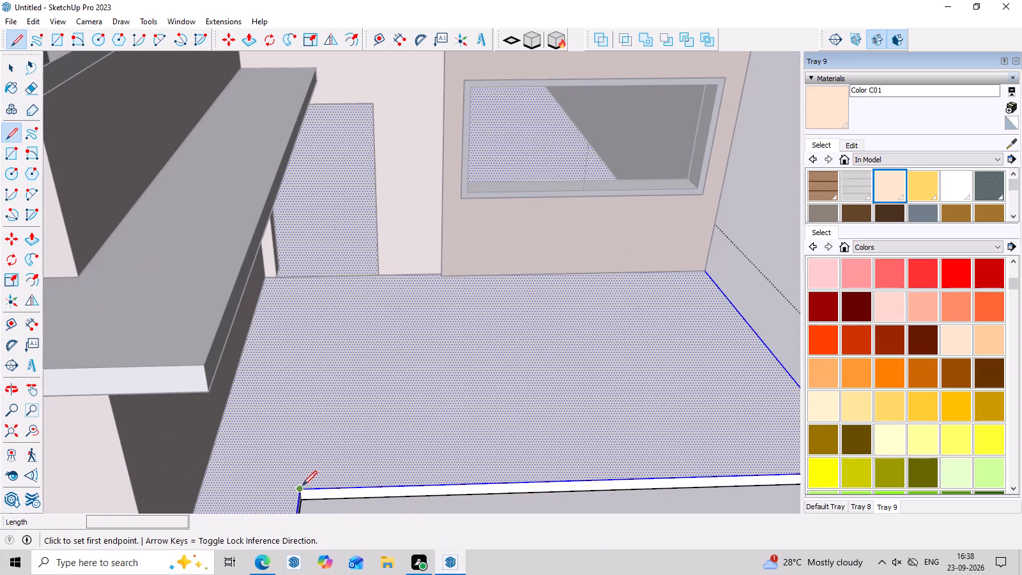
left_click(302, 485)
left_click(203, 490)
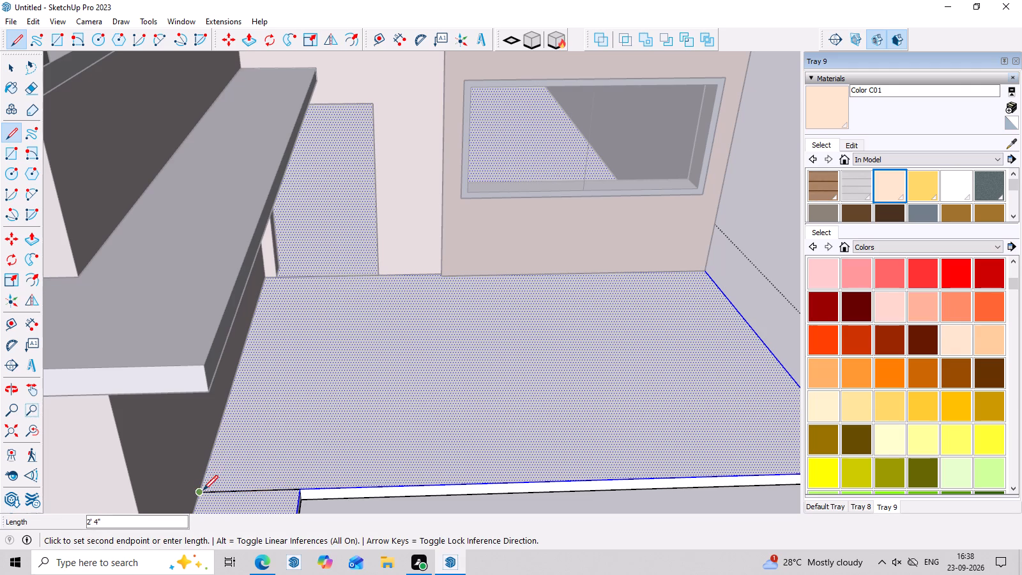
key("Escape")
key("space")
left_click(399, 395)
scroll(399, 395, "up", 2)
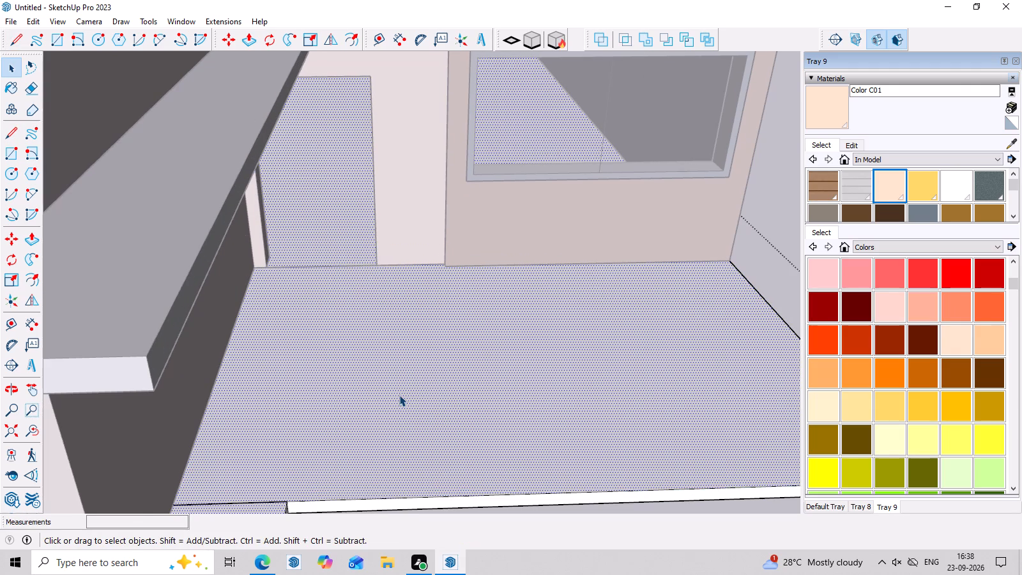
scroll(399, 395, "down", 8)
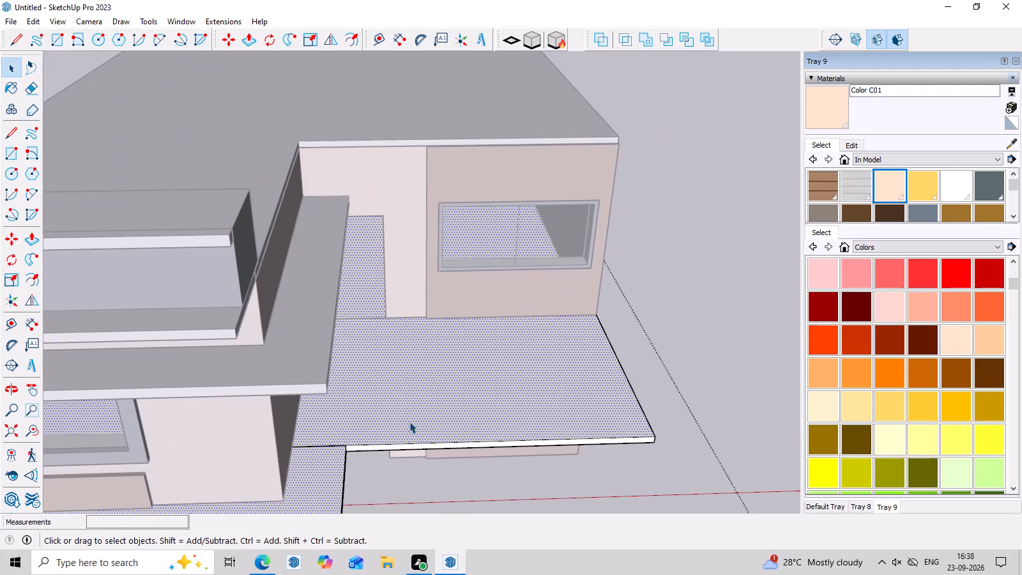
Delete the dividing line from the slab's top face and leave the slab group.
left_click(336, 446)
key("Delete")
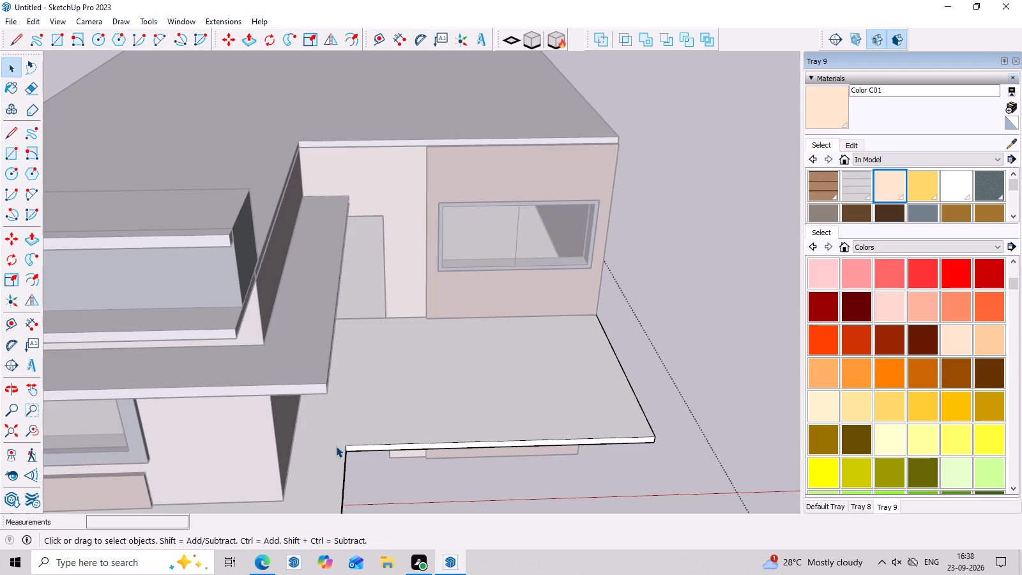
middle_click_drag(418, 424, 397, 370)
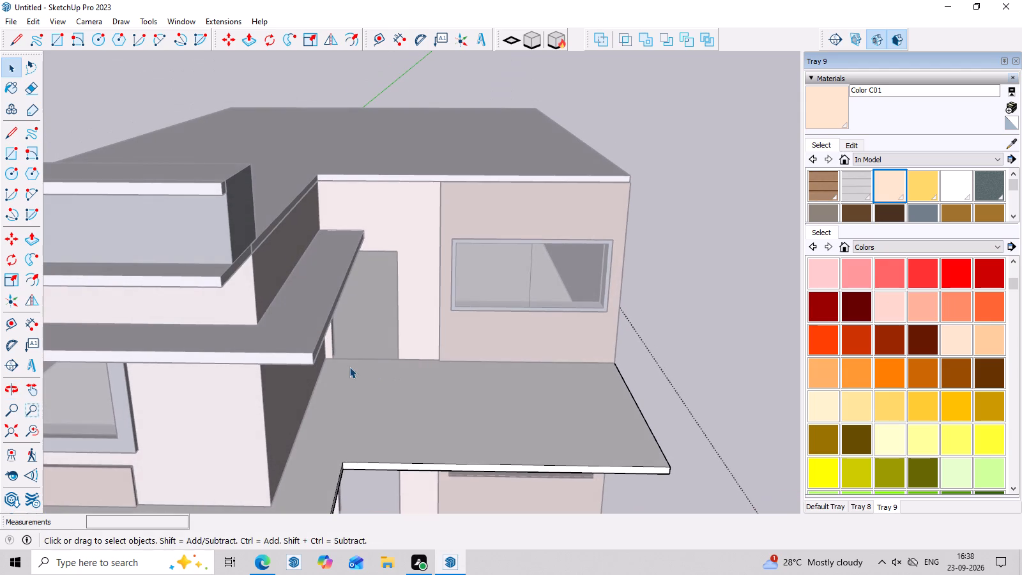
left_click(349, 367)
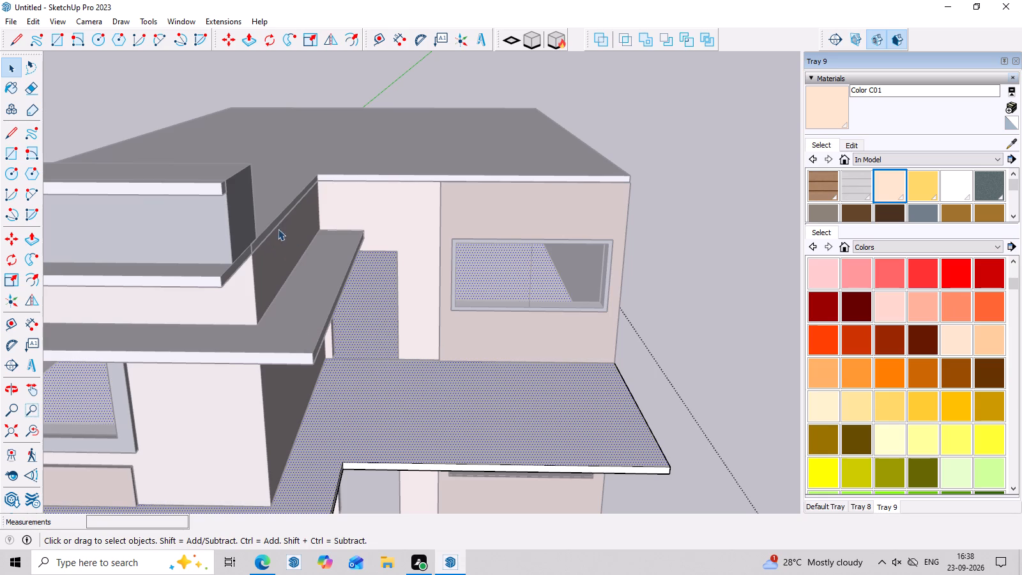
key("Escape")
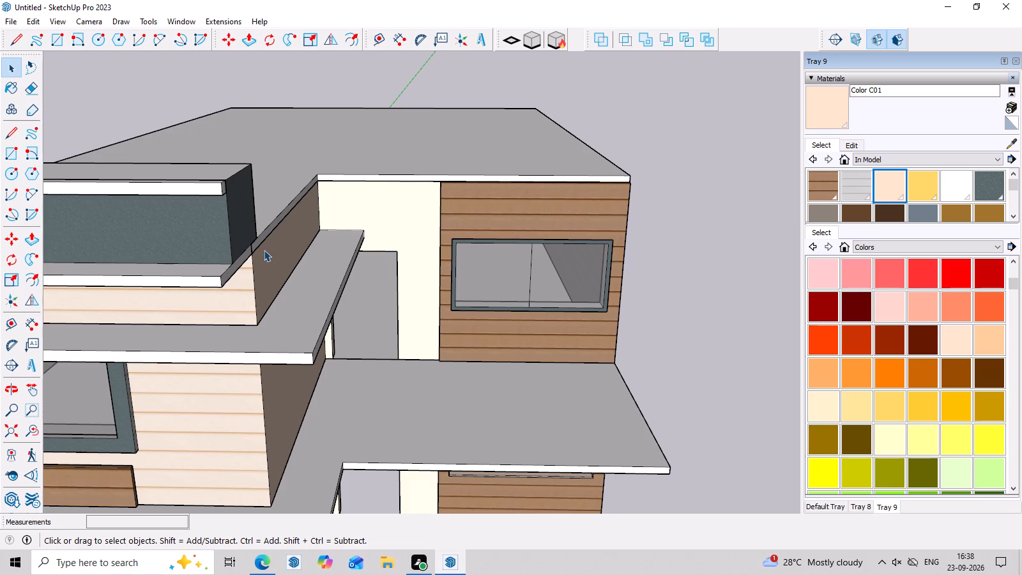
Examine the extended slab and the whole house from the side, from a distance and from above.
scroll(525, 304, "down", 5)
middle_click_drag(528, 358, 533, 336)
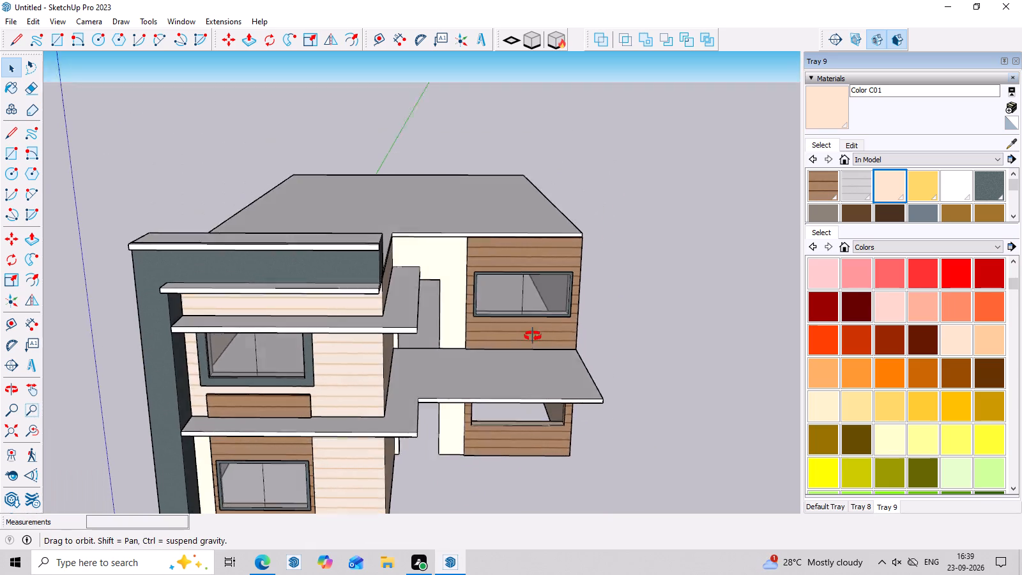
middle_click_drag(533, 336, 317, 288)
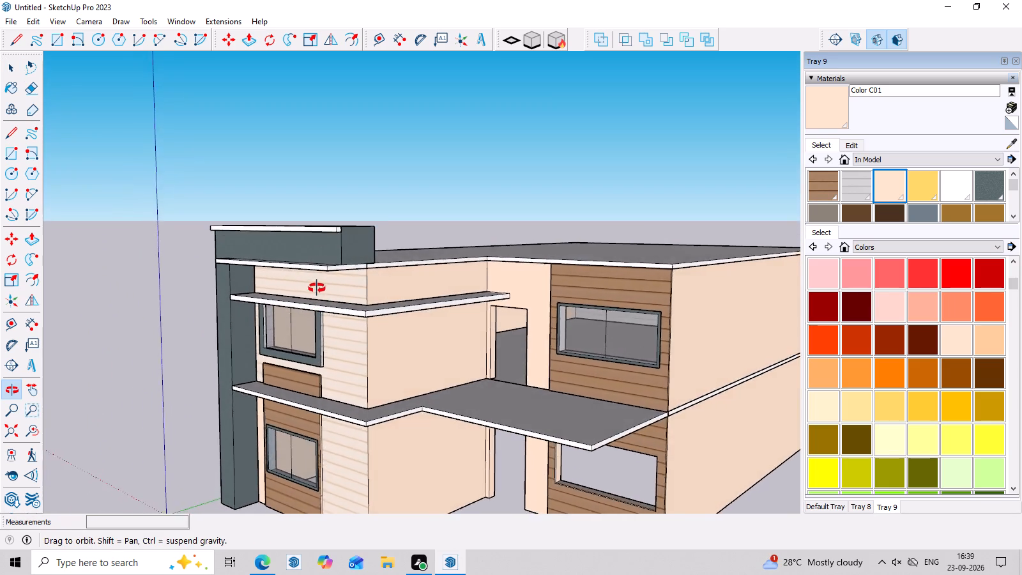
middle_click_drag(317, 288, 320, 262)
scroll(320, 265, "down", 8)
middle_click_drag(373, 371, 440, 421)
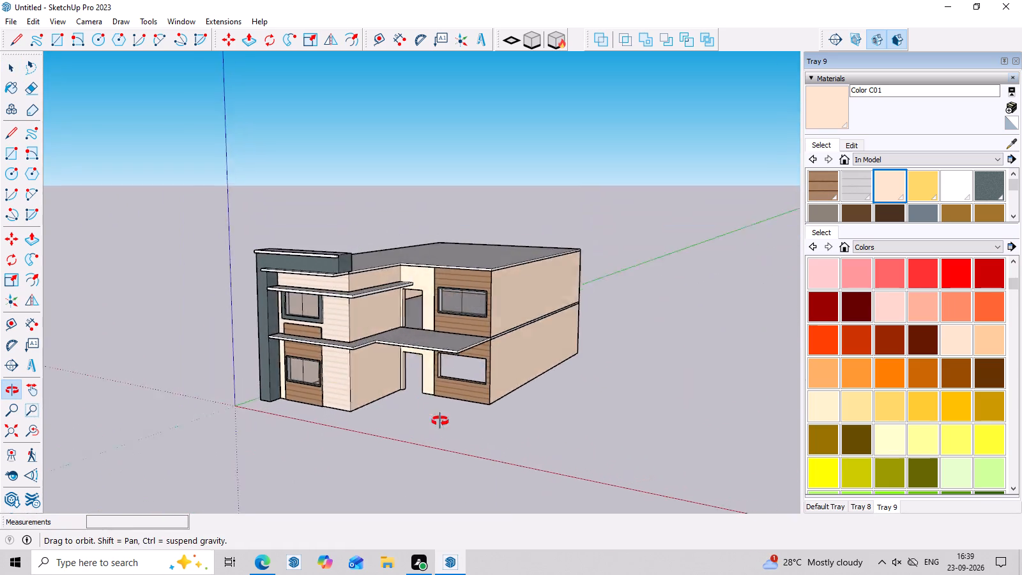
middle_click_drag(440, 421, 565, 341)
scroll(379, 328, "up", 8)
middle_click_drag(410, 287, 430, 363)
scroll(435, 362, "up", 4)
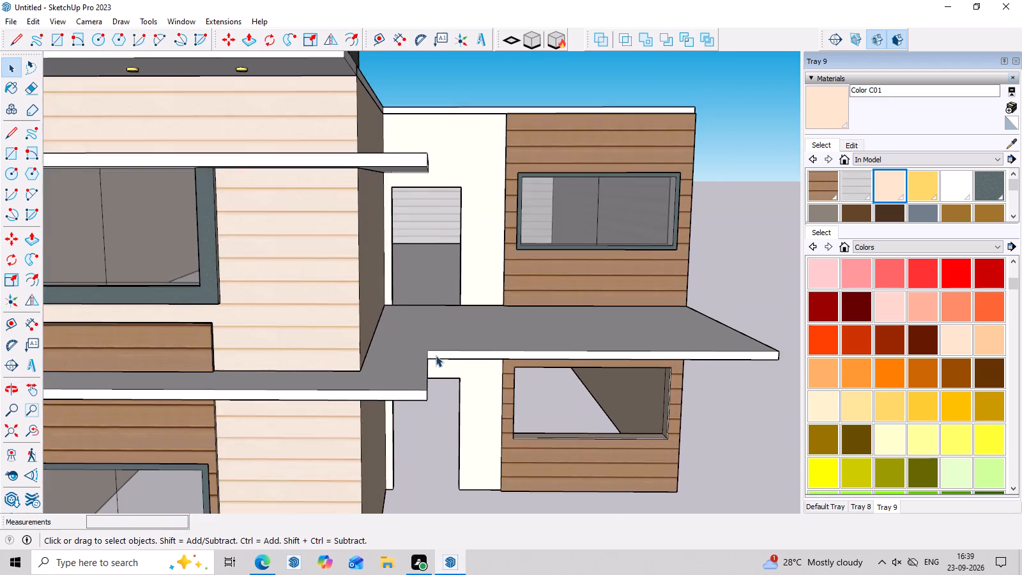
scroll(436, 355, "up", 2)
middle_click_drag(426, 296, 434, 373)
scroll(435, 348, "up", 3)
scroll(411, 313, "down", 3)
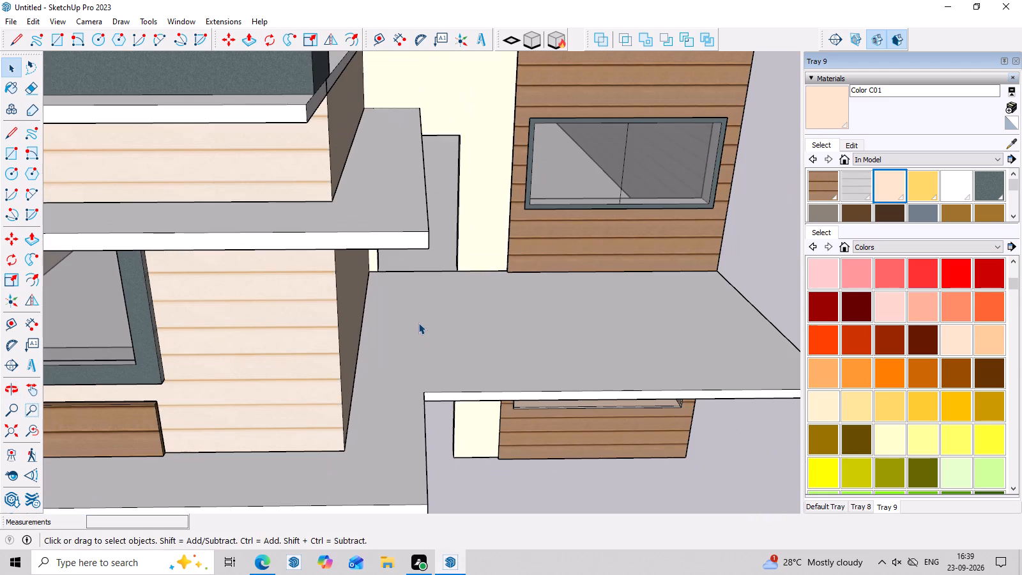
In the mid-level slab group, draw a rectangle about 15' 7" by 10' 2" over the extended part from the wall corner, and select its face.
double_click(419, 323)
scroll(419, 323, "up", 3)
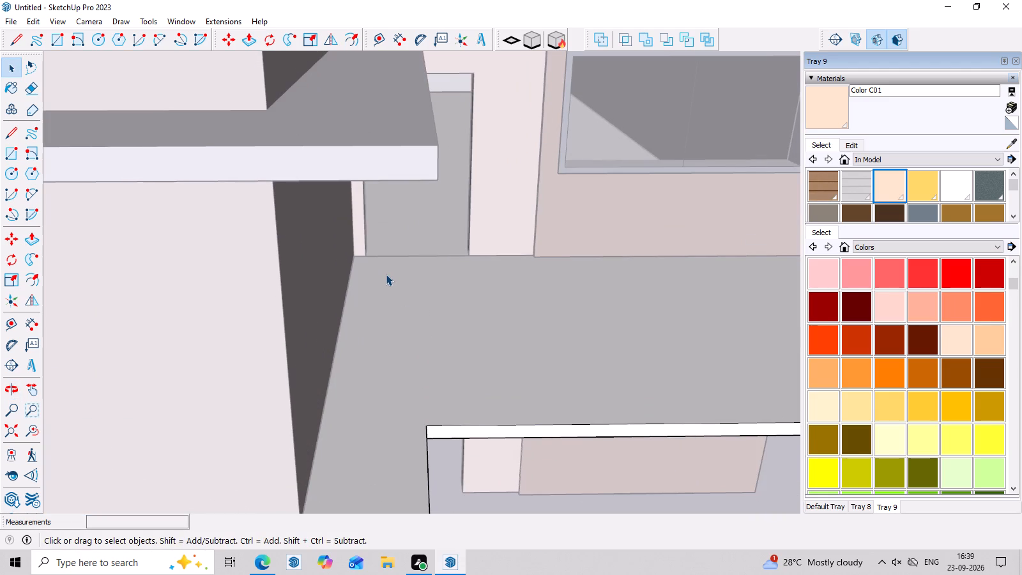
key("r")
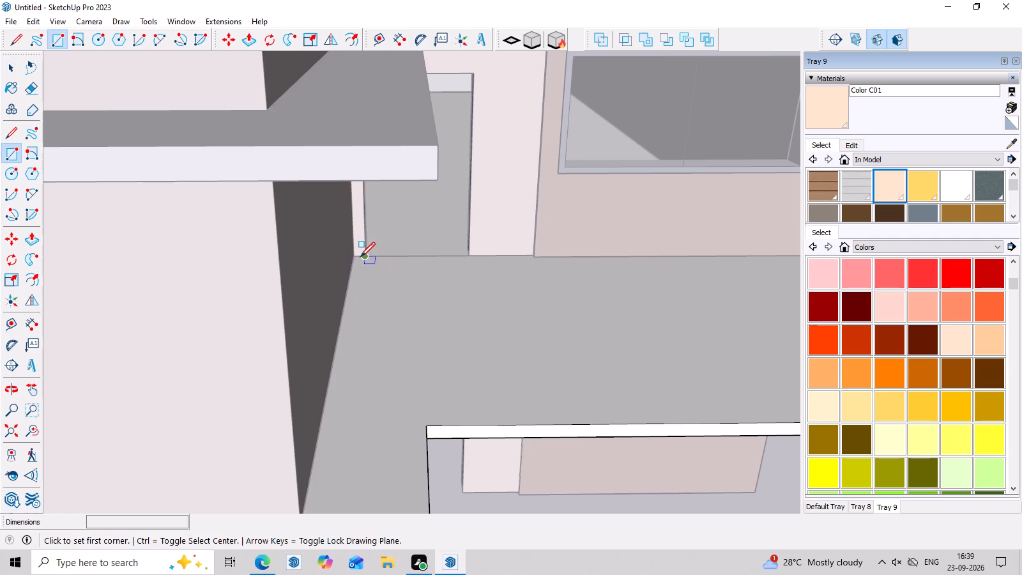
left_click(356, 257)
scroll(423, 358, "down", 7)
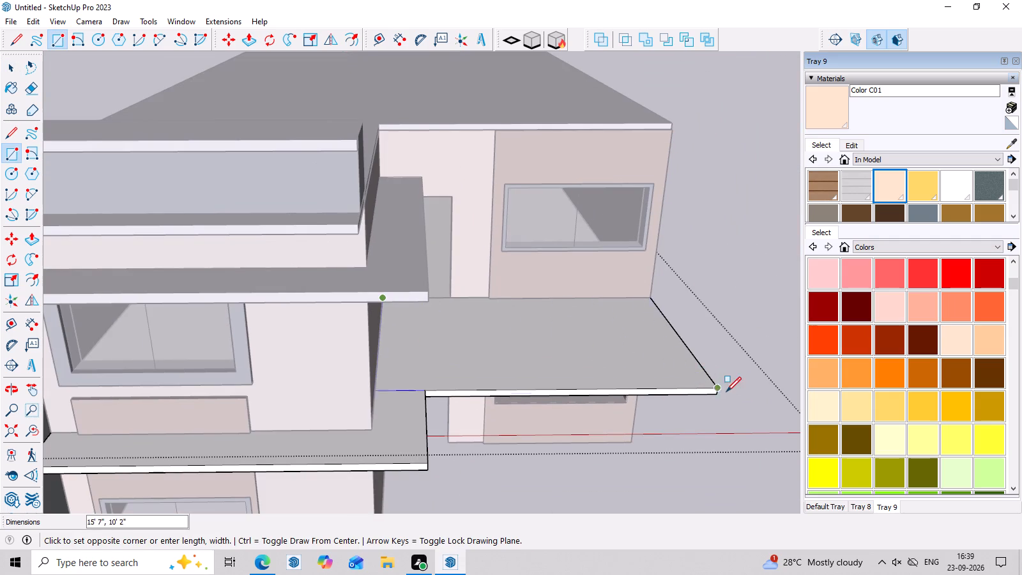
left_click(717, 387)
key("space")
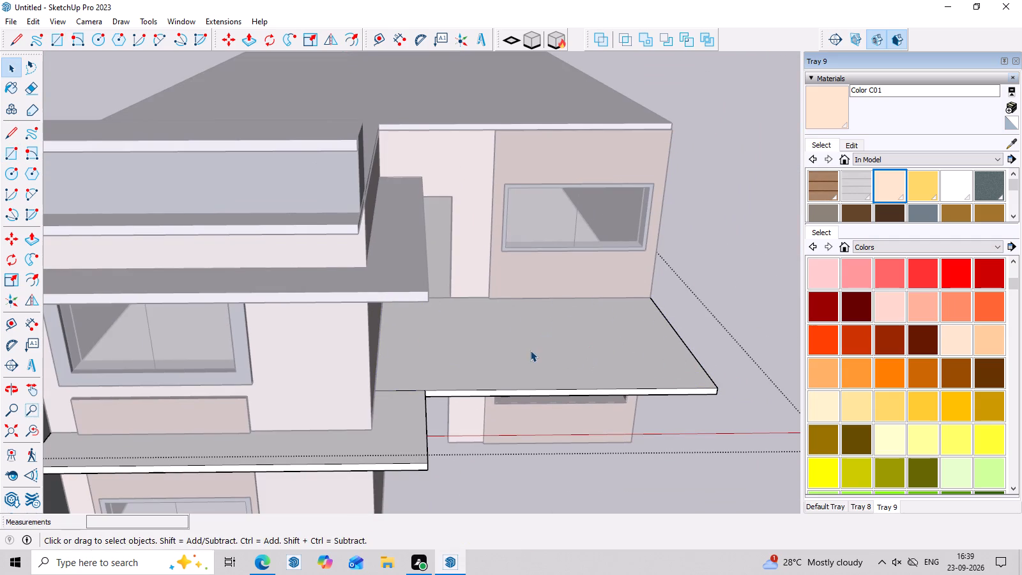
left_click(530, 350)
scroll(530, 350, "up", 2)
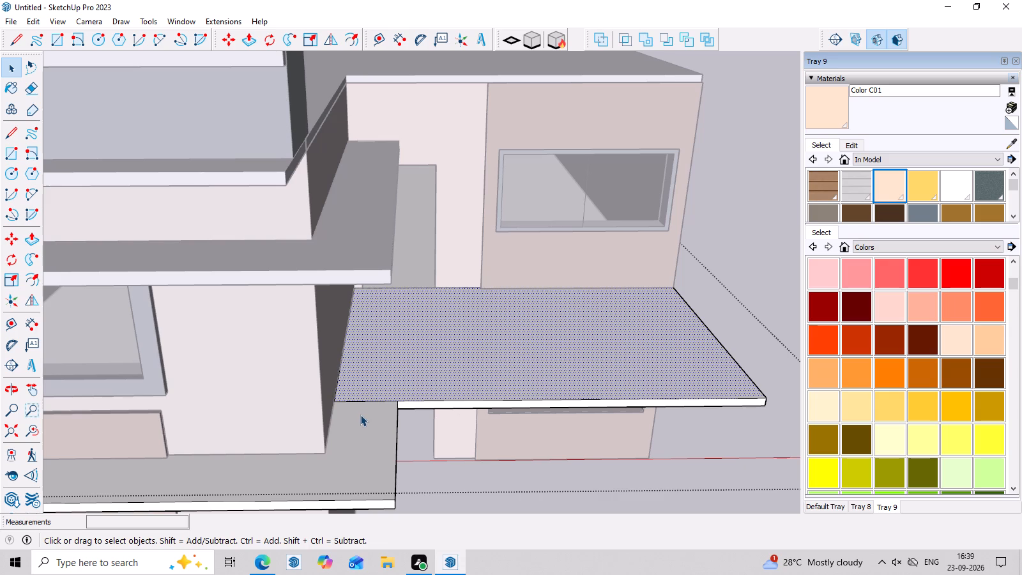
Draw a rectangular strip about 16' by 7" along the front edge of the extended slab's top face.
key("r")
left_click(335, 399)
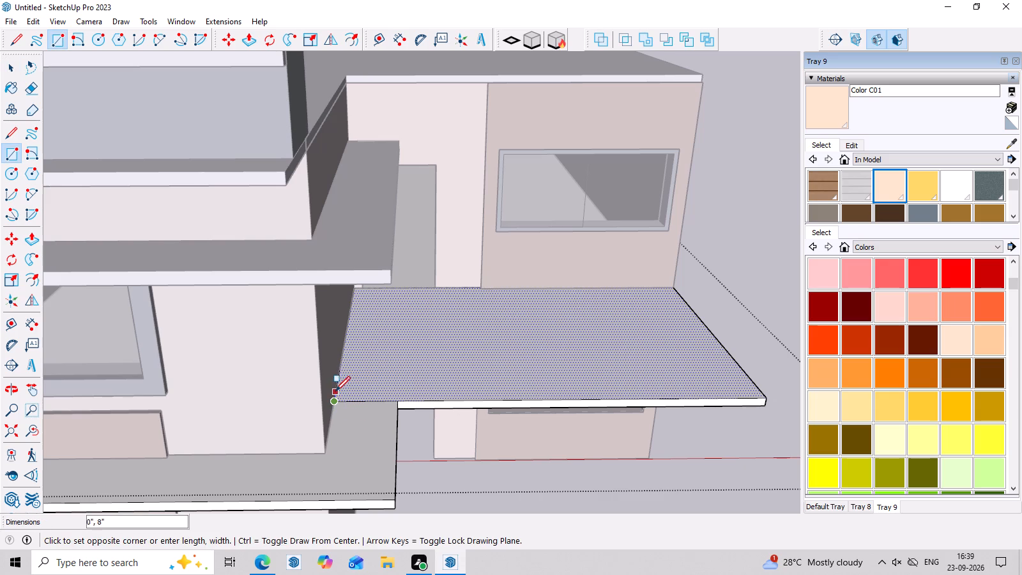
left_click(759, 390)
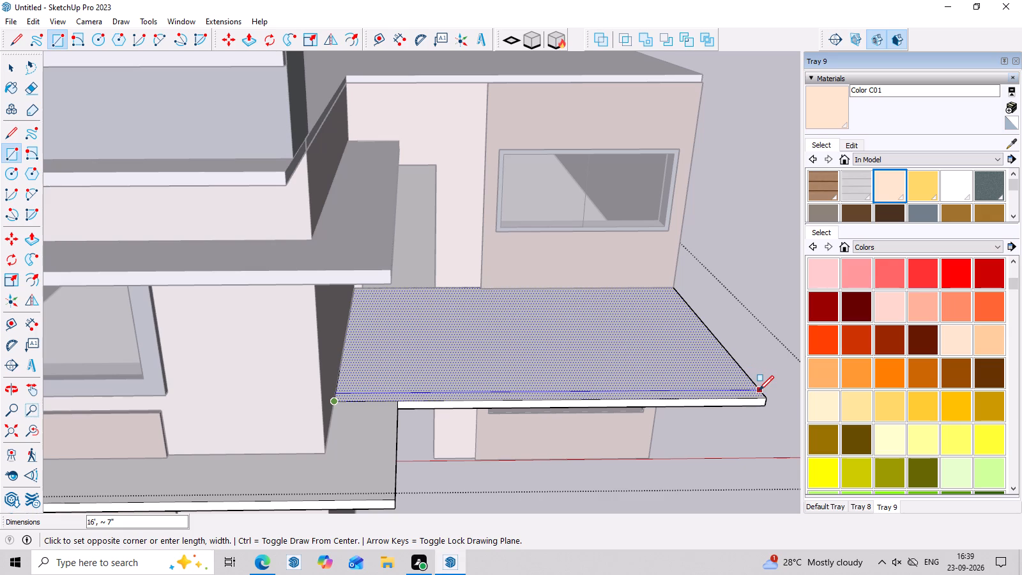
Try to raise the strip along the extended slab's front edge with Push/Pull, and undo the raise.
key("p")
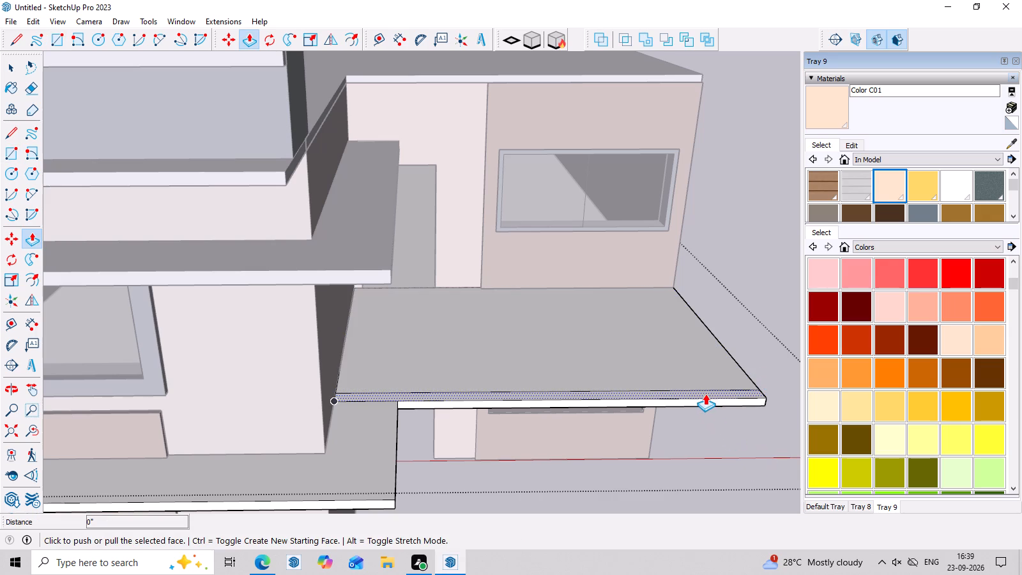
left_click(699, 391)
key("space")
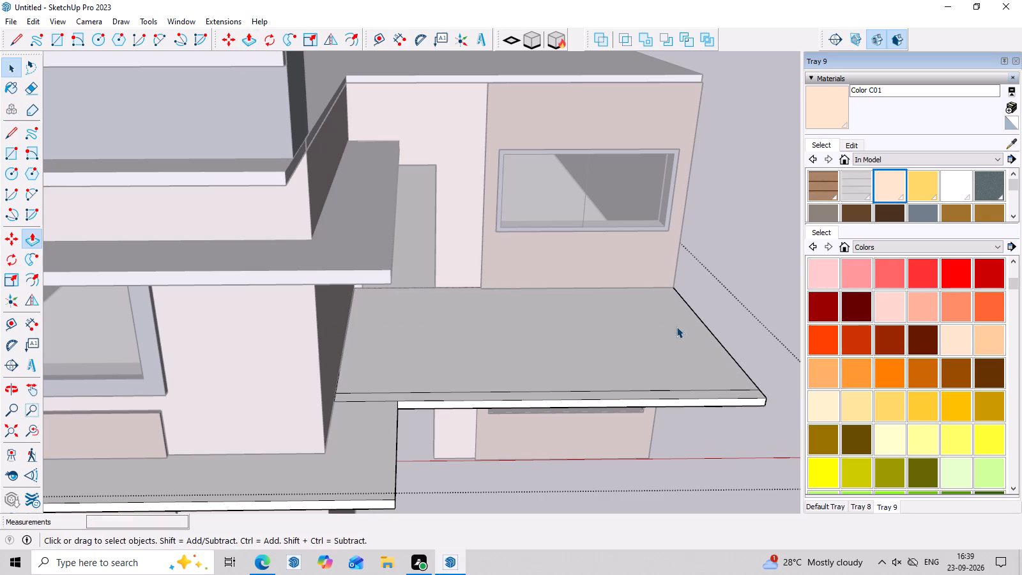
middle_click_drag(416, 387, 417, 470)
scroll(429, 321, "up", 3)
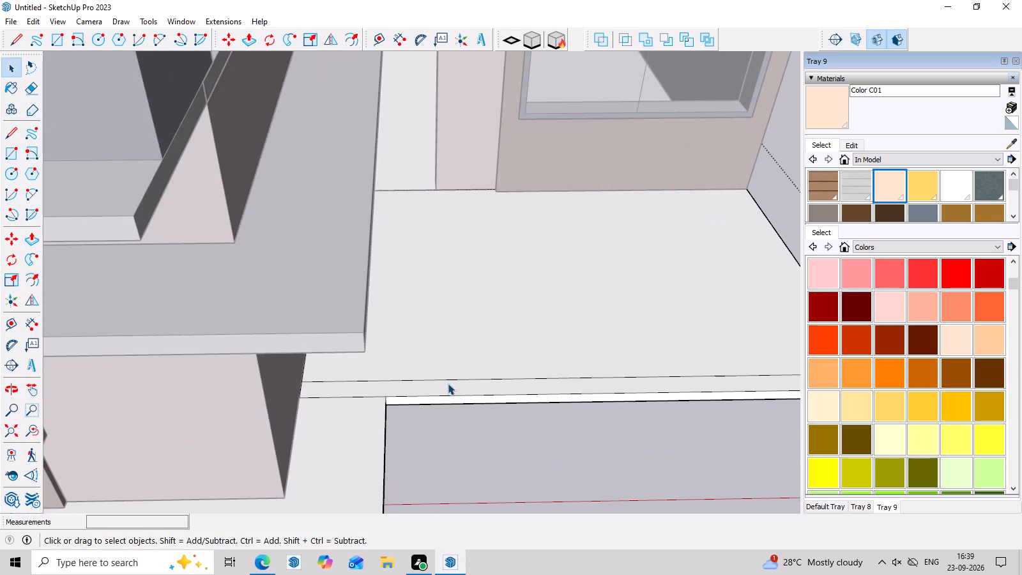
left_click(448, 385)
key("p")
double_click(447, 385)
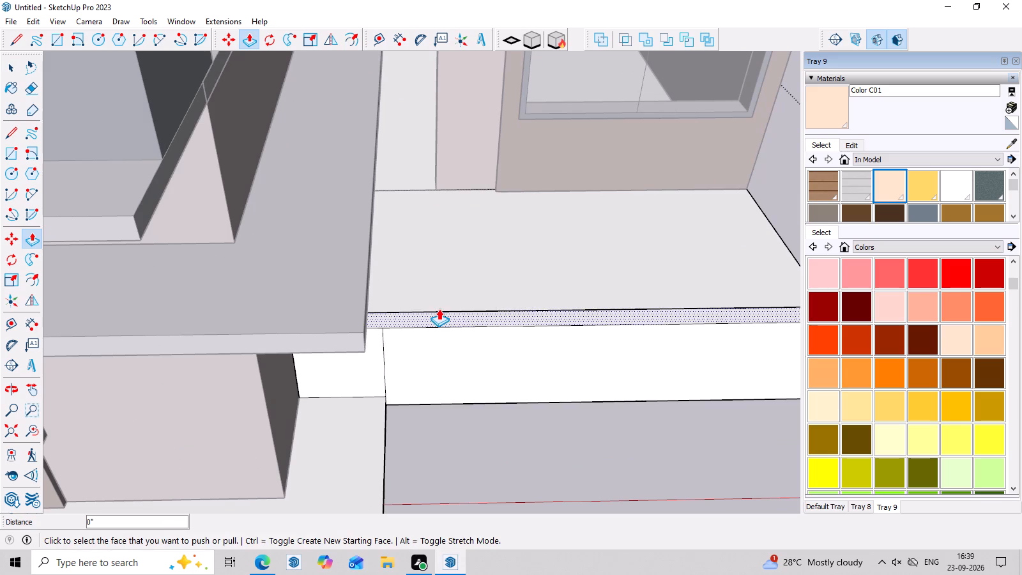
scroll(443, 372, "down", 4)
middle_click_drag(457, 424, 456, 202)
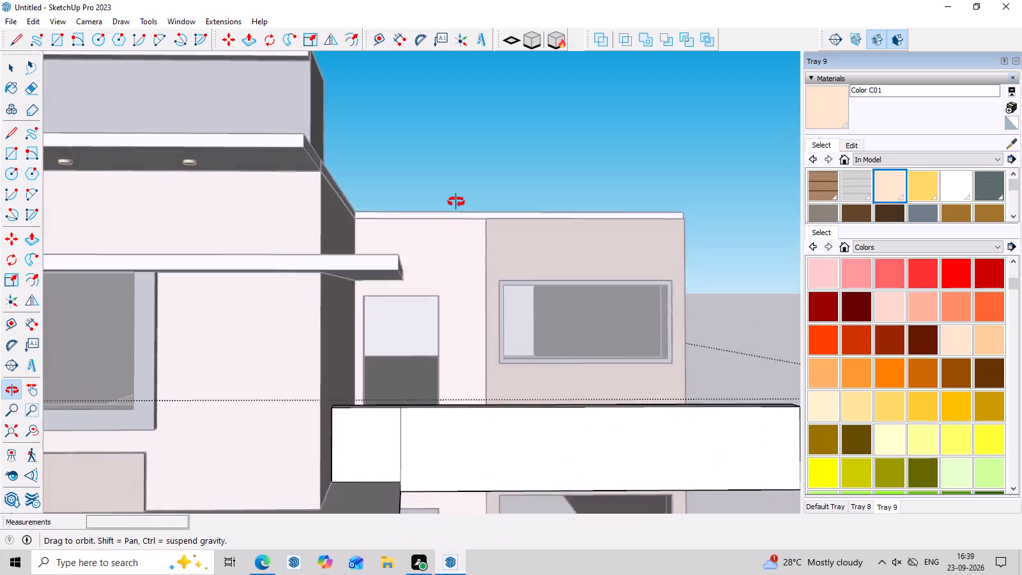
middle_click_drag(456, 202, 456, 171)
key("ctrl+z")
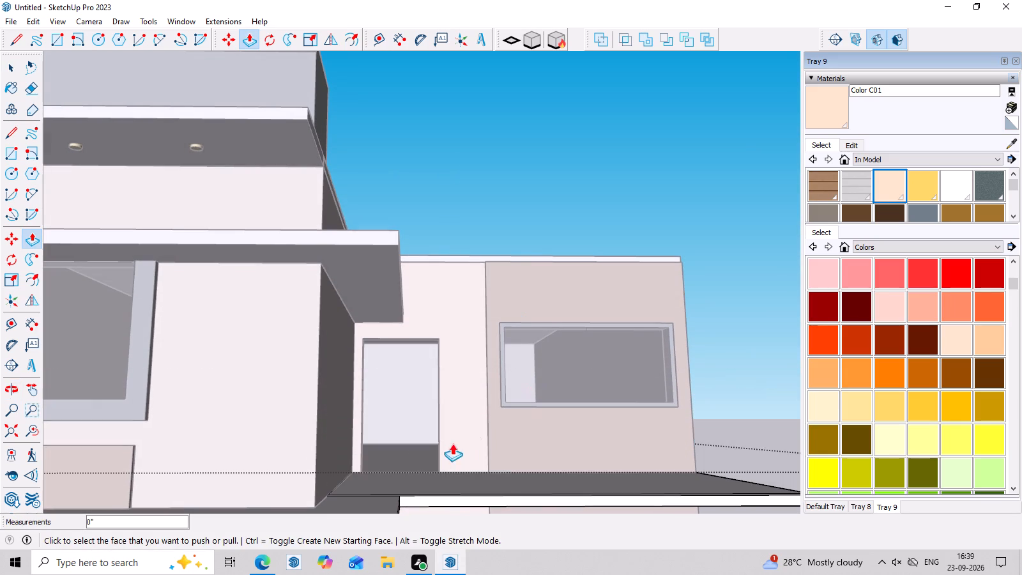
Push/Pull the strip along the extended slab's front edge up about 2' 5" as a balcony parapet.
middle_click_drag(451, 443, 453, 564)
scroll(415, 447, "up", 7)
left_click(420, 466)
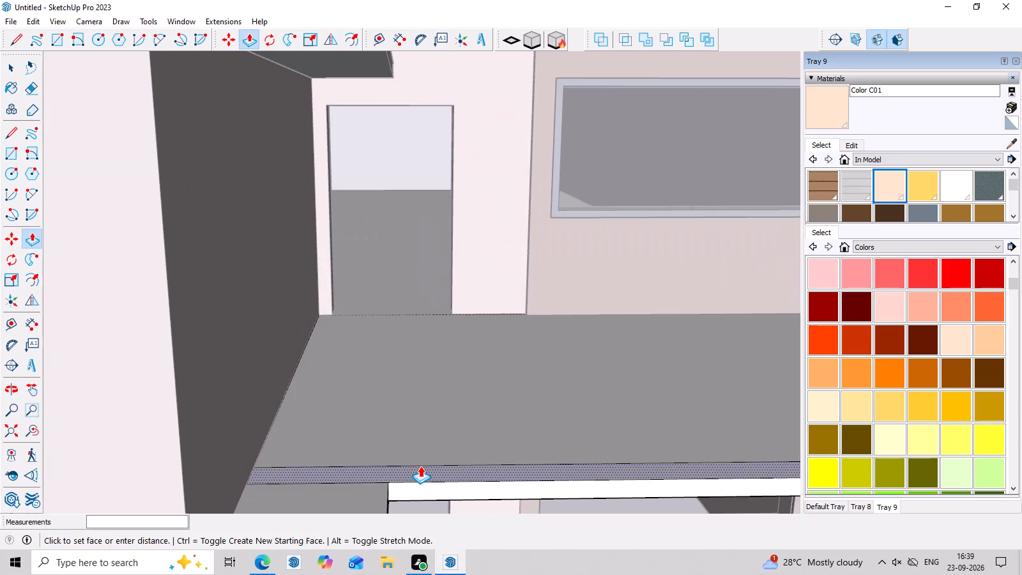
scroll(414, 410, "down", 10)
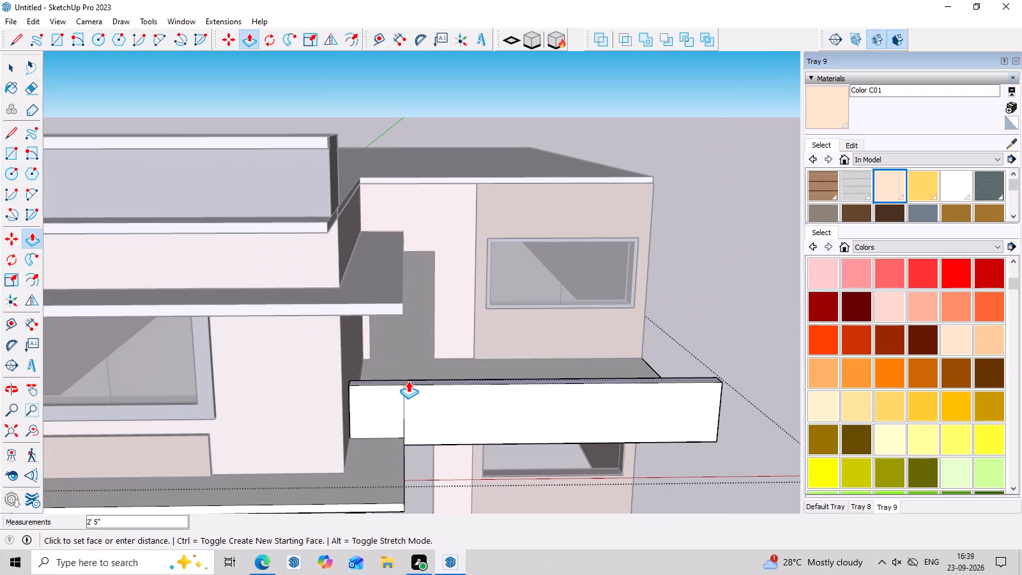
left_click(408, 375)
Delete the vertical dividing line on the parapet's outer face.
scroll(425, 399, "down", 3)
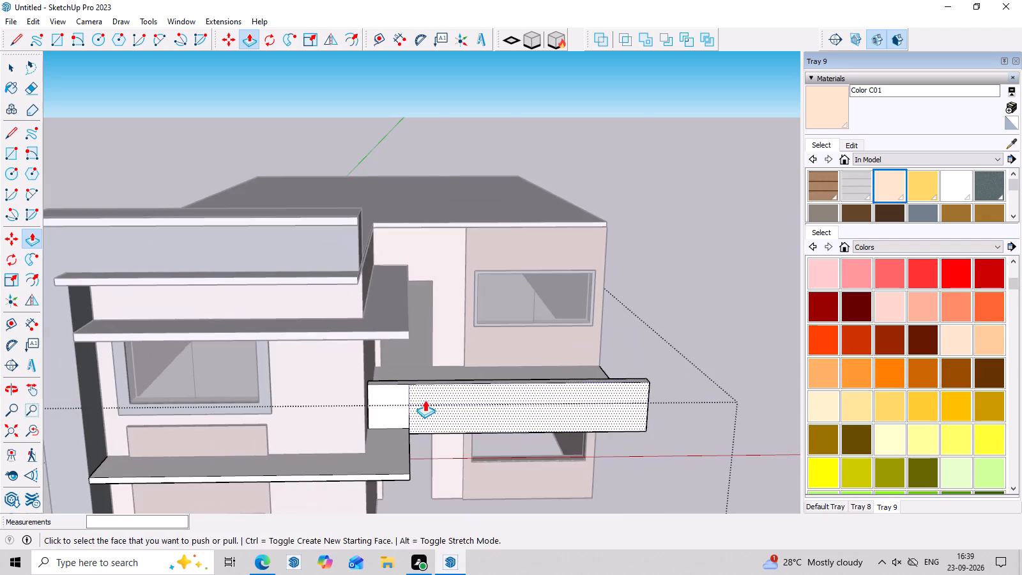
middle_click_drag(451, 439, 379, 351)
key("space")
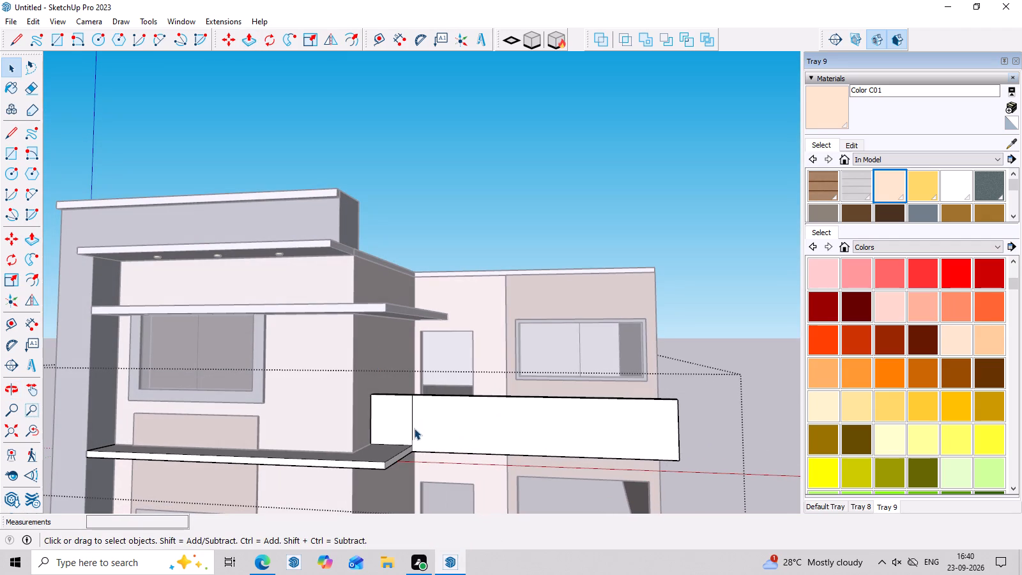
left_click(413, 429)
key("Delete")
Examine the parapet and slab from the front and from below, and leave the slab group.
scroll(413, 429, "down", 2)
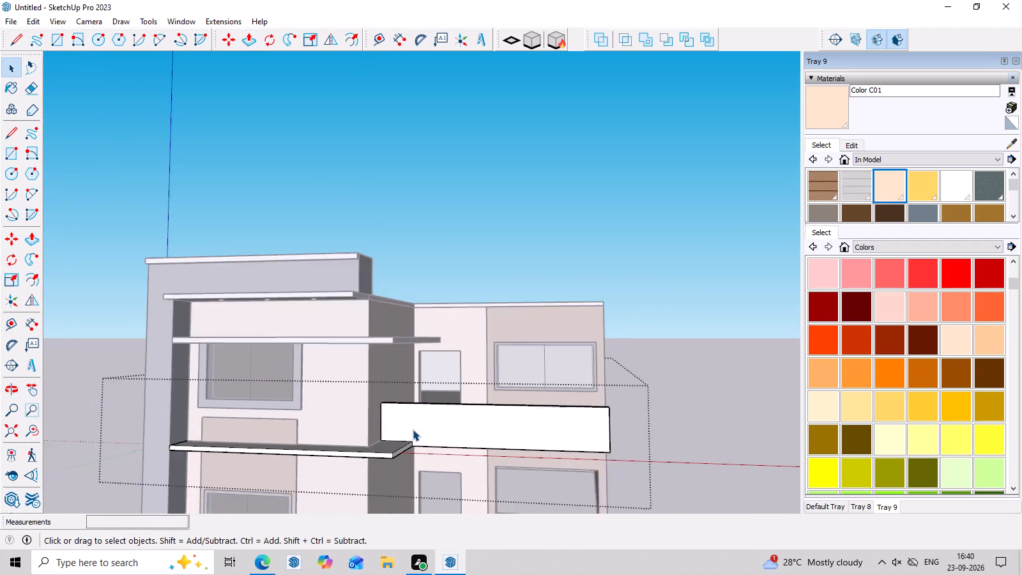
scroll(413, 429, "down", 5)
middle_click_drag(441, 464, 579, 487)
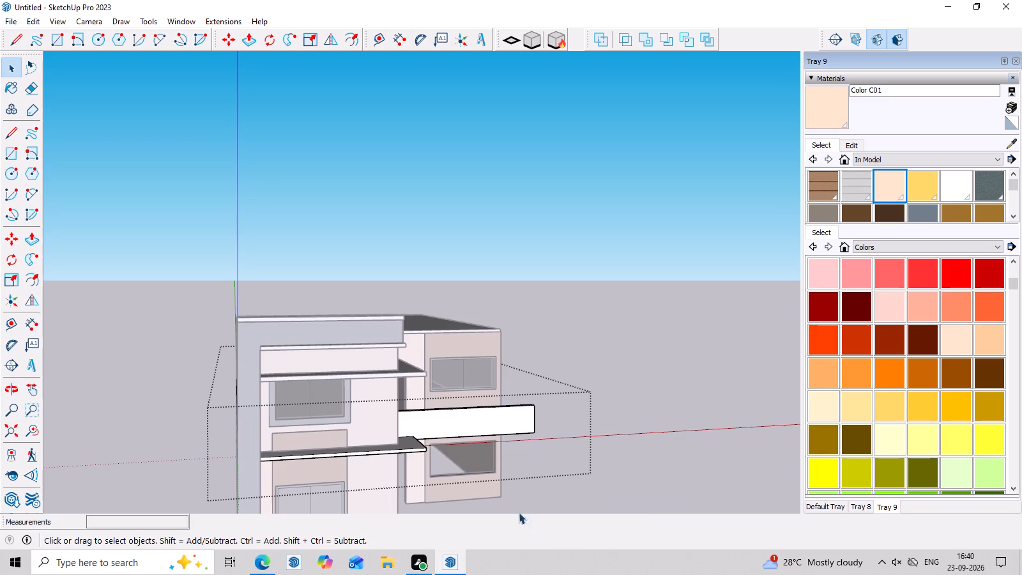
scroll(482, 509, "down", 7)
middle_click_drag(437, 461, 401, 333)
scroll(403, 420, "up", 3)
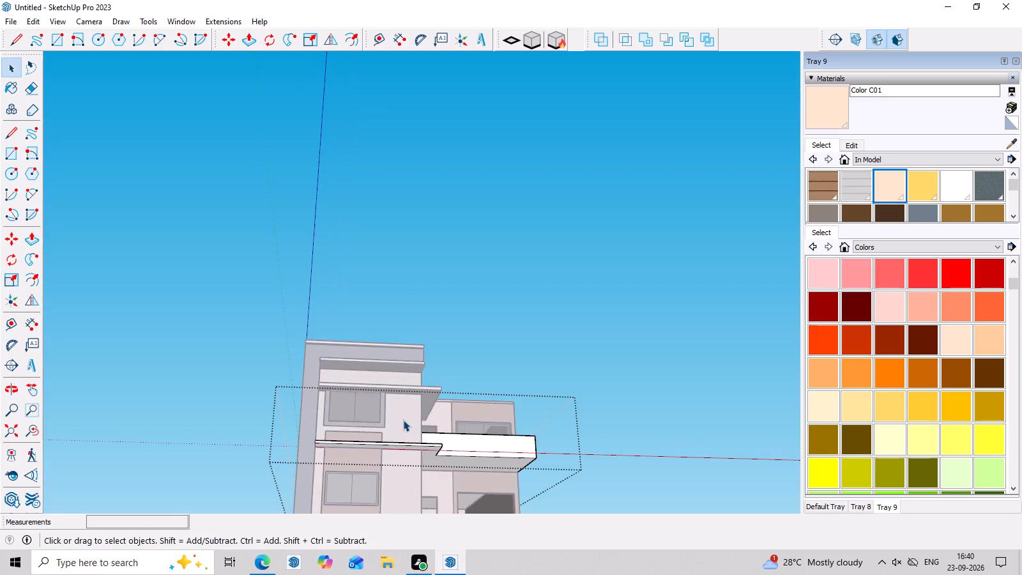
scroll(403, 420, "up", 5)
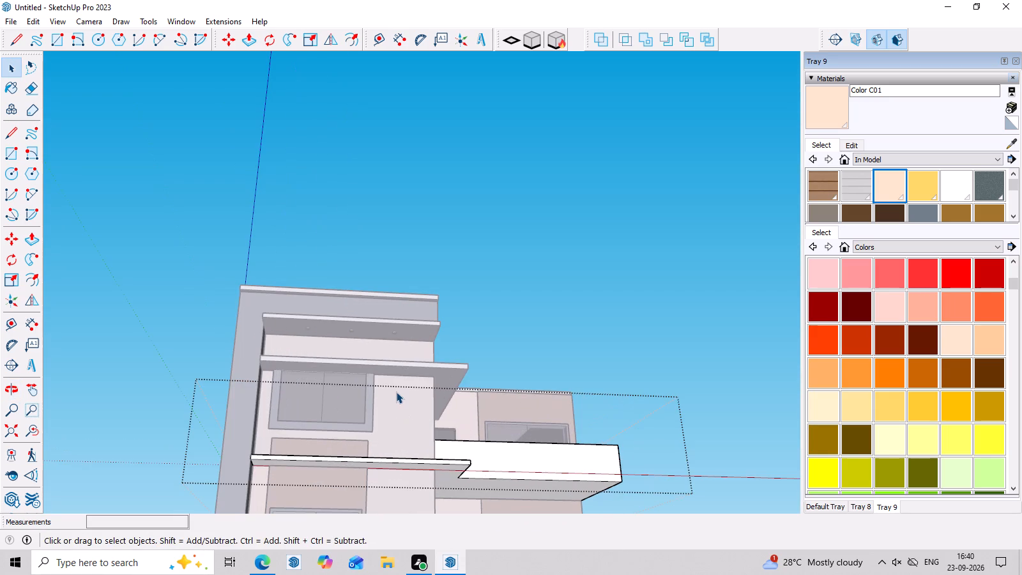
scroll(396, 392, "down", 3)
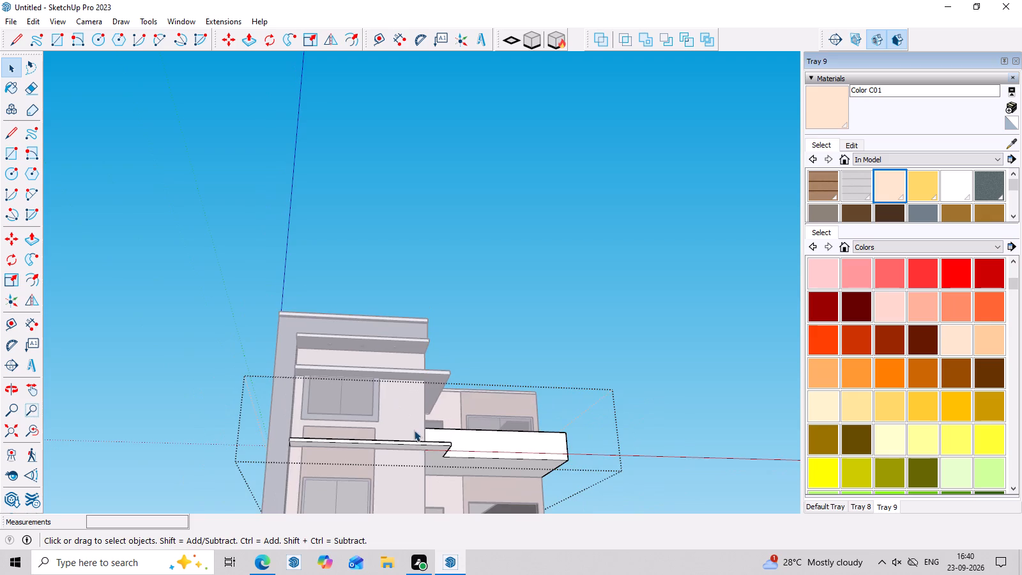
middle_click_drag(414, 430, 400, 553)
scroll(457, 421, "up", 11)
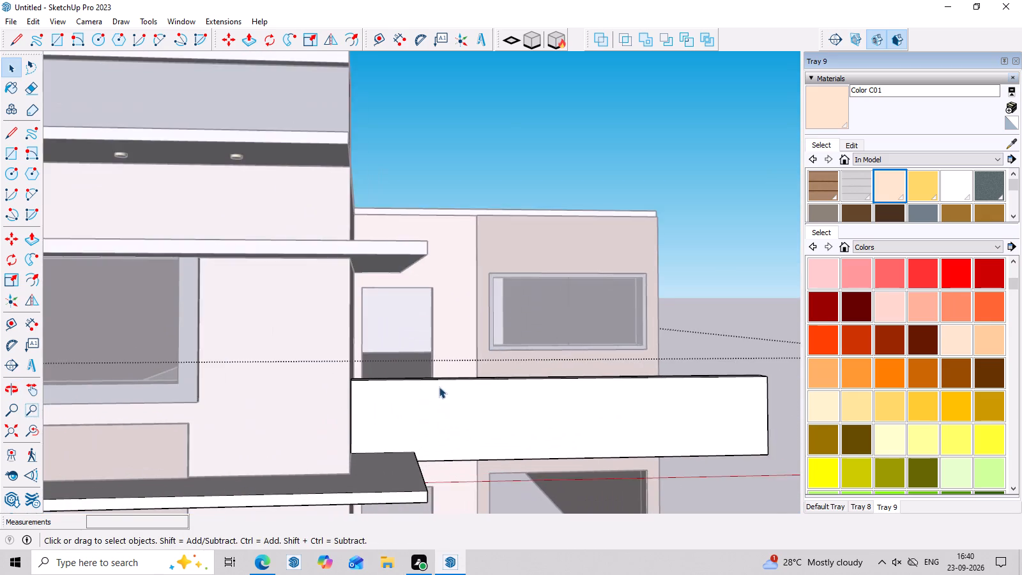
scroll(437, 386, "down", 7)
left_click(607, 332)
Examine the balcony parapet and the whole house from the side, above, below and the front corner.
scroll(602, 332, "down", 6)
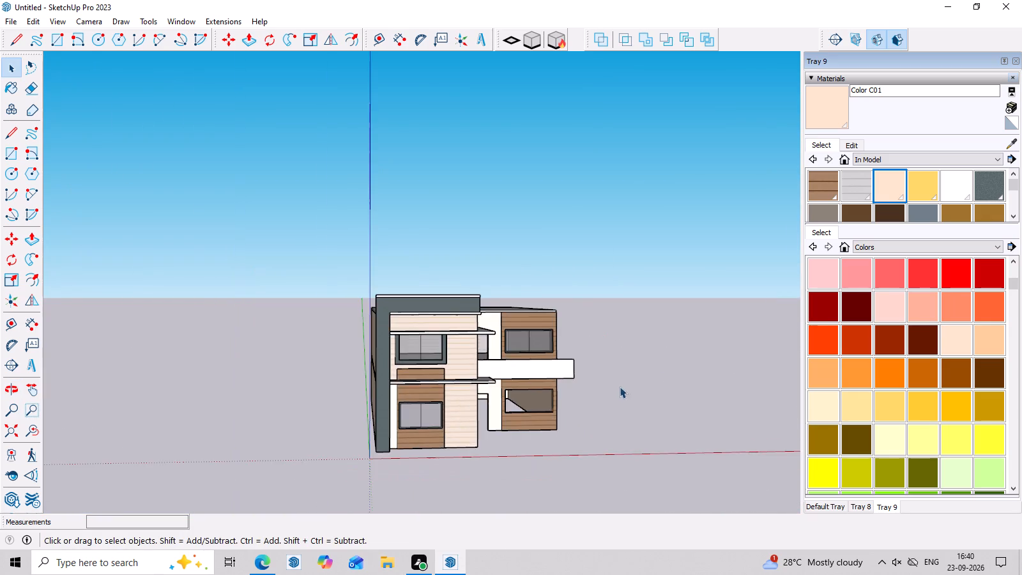
middle_click_drag(624, 390, 217, 382)
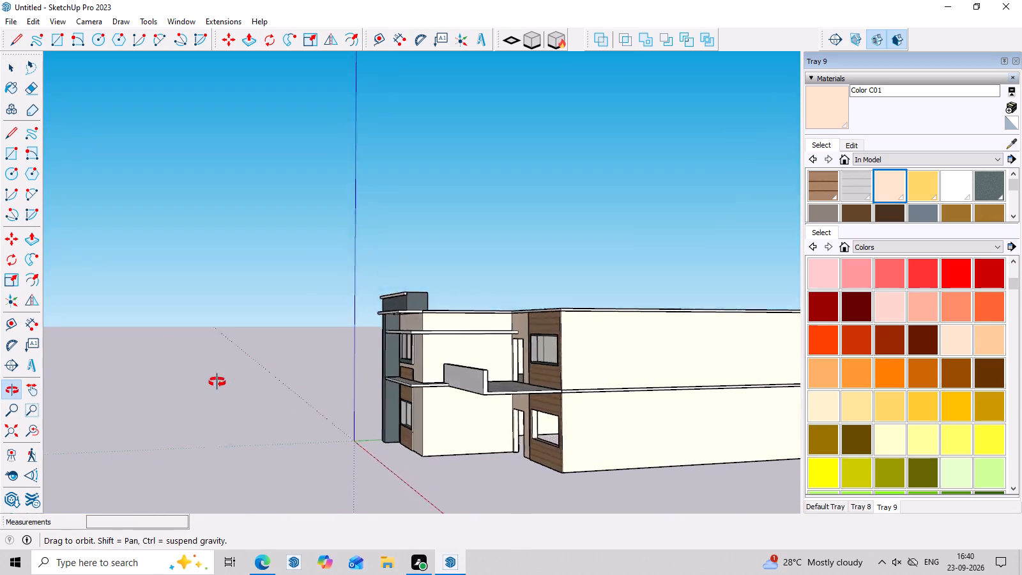
middle_click_drag(217, 382, 195, 468)
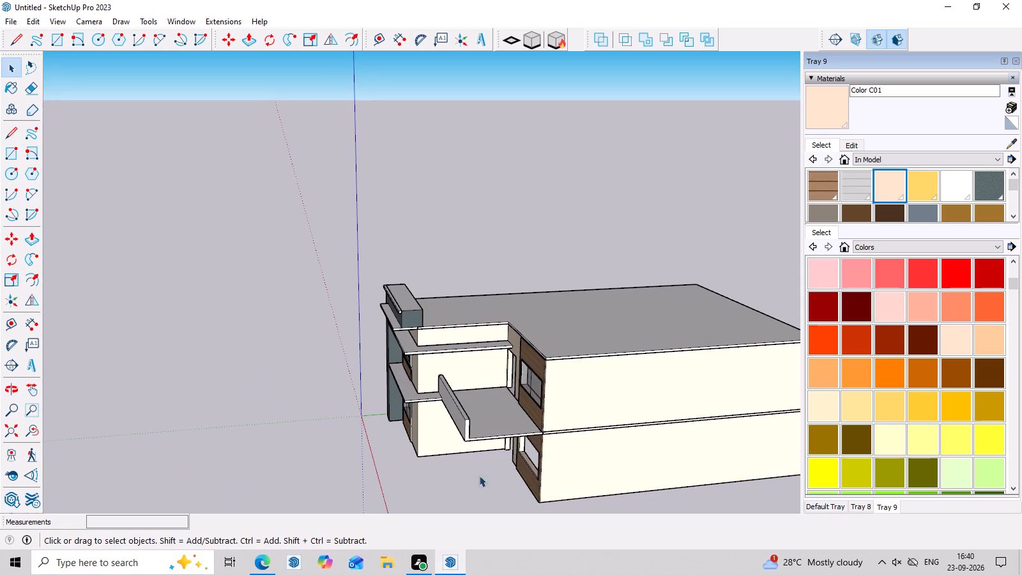
middle_click_drag(291, 360, 391, 380)
scroll(464, 397, "up", 6)
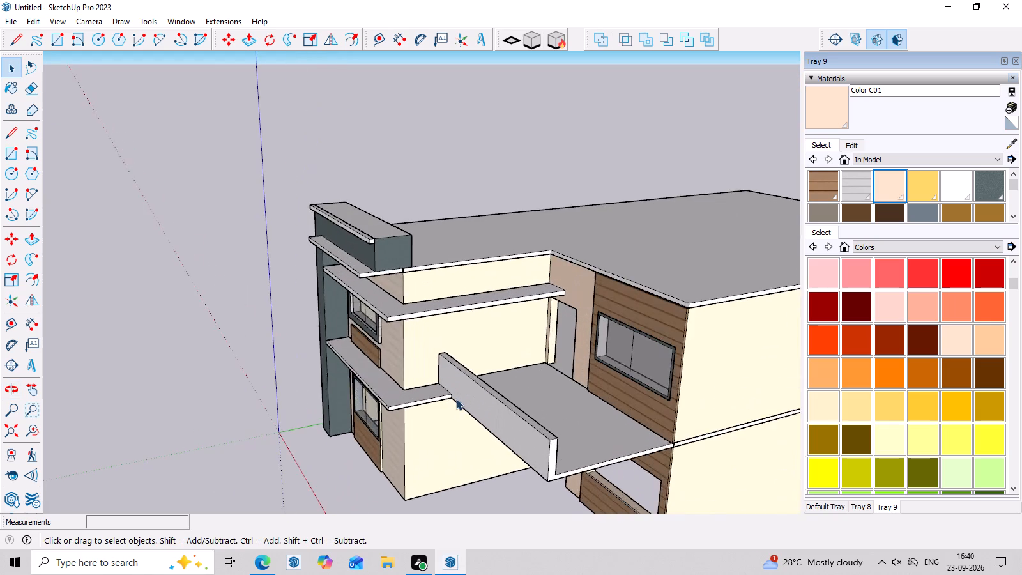
middle_click_drag(503, 456, 803, 340)
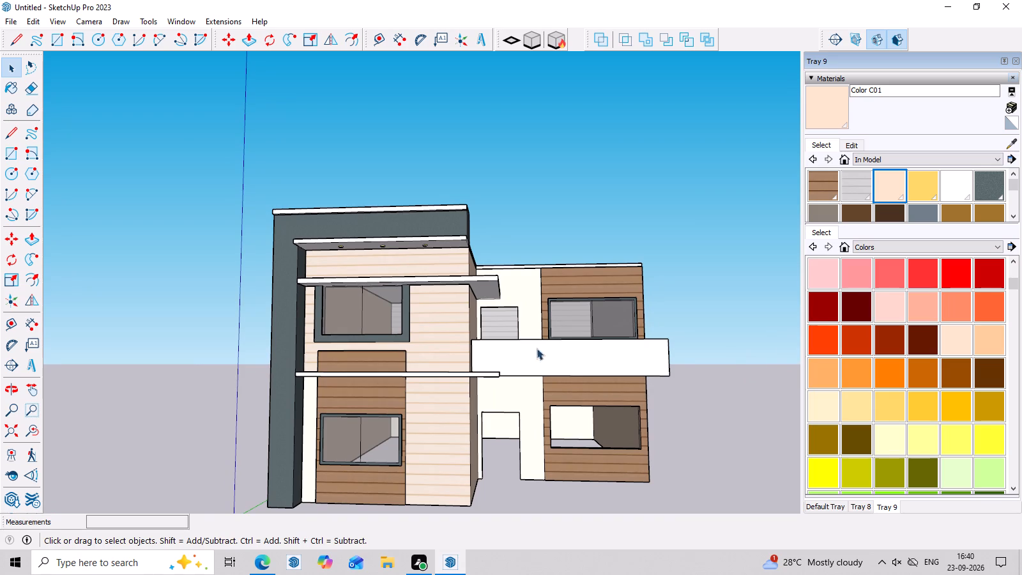
scroll(394, 355, "up", 3)
middle_click_drag(392, 363, 392, 552)
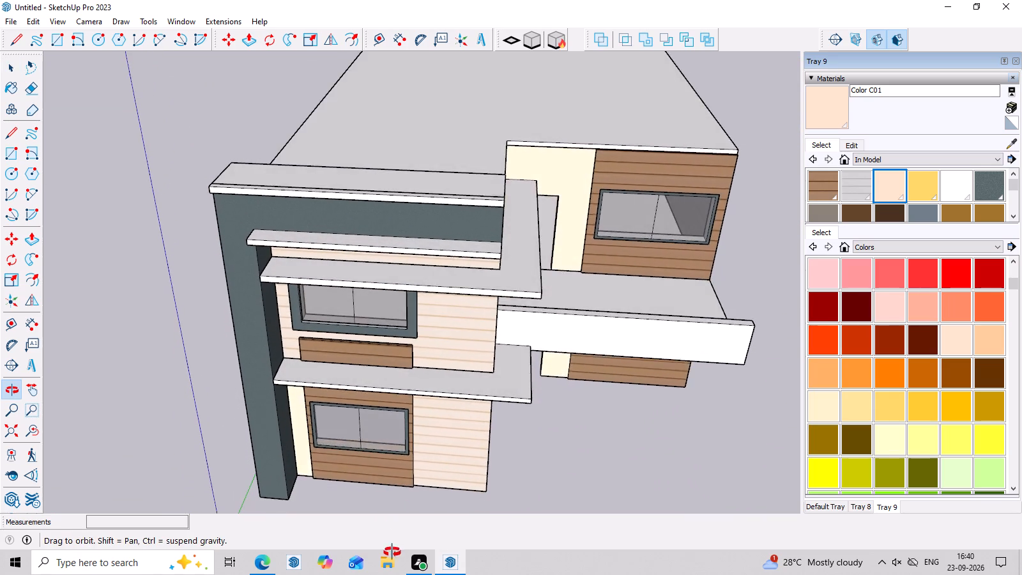
middle_click_drag(392, 552, 443, 332)
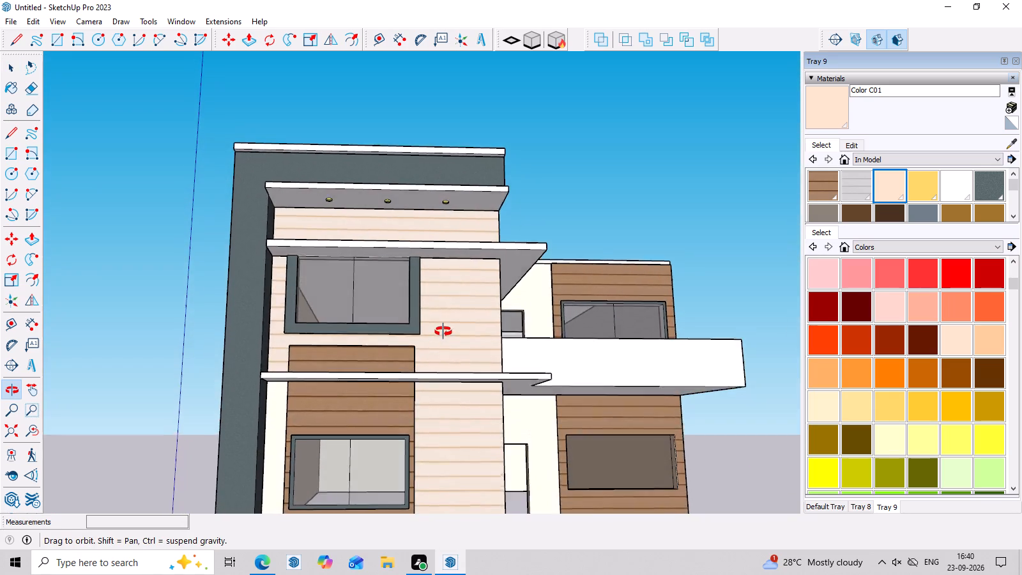
middle_click_drag(443, 332, 57, 321)
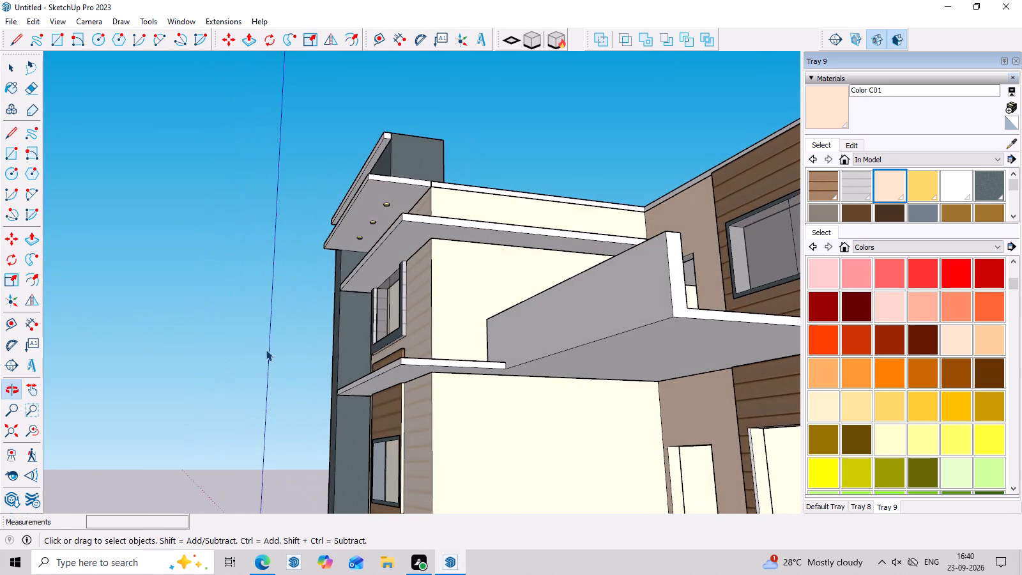
middle_click_drag(368, 380, 554, 401)
scroll(378, 352, "up", 4)
scroll(365, 323, "down", 7)
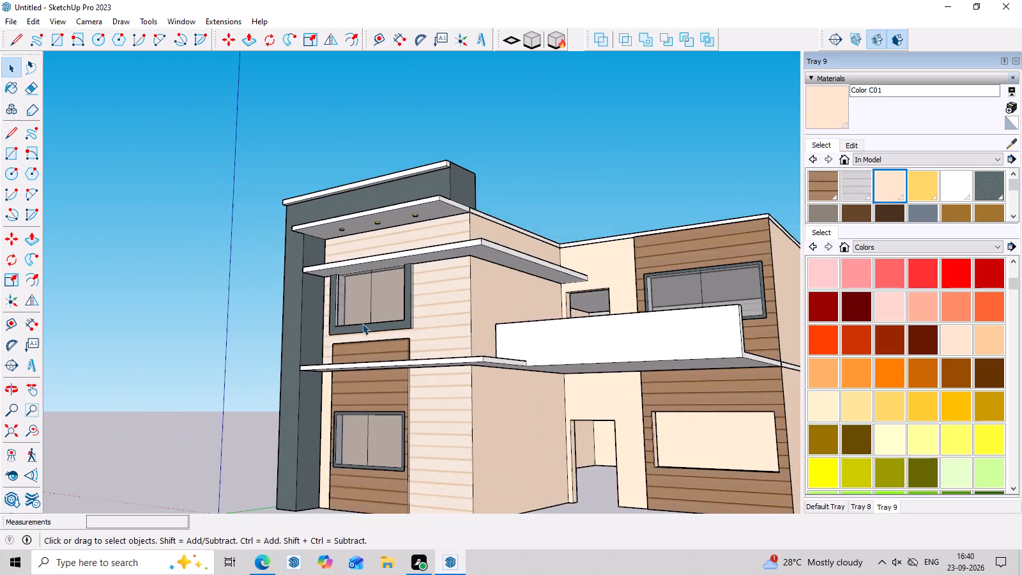
scroll(362, 323, "down", 1)
middle_click_drag(444, 415, 512, 506)
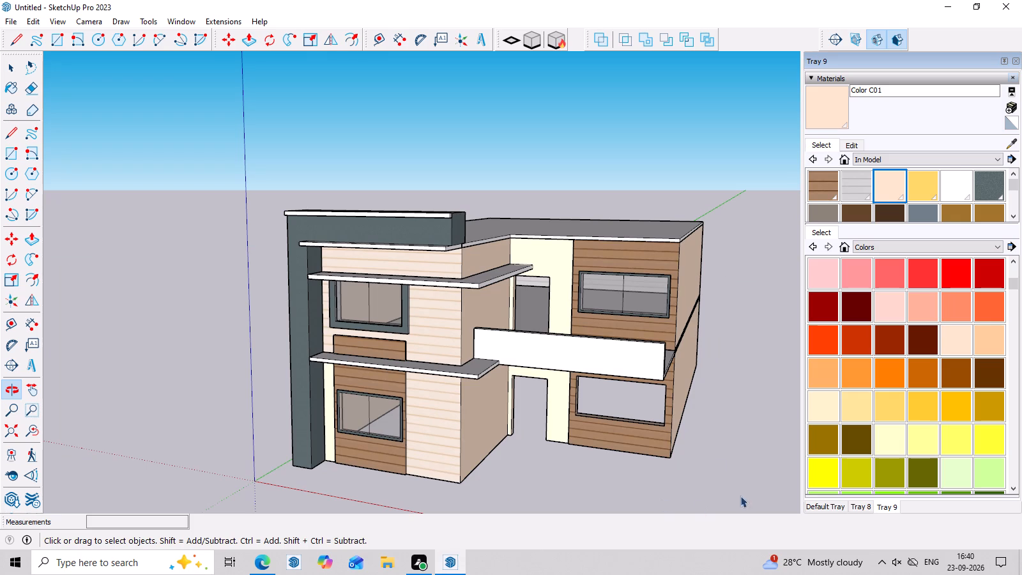
scroll(503, 366, "down", 5)
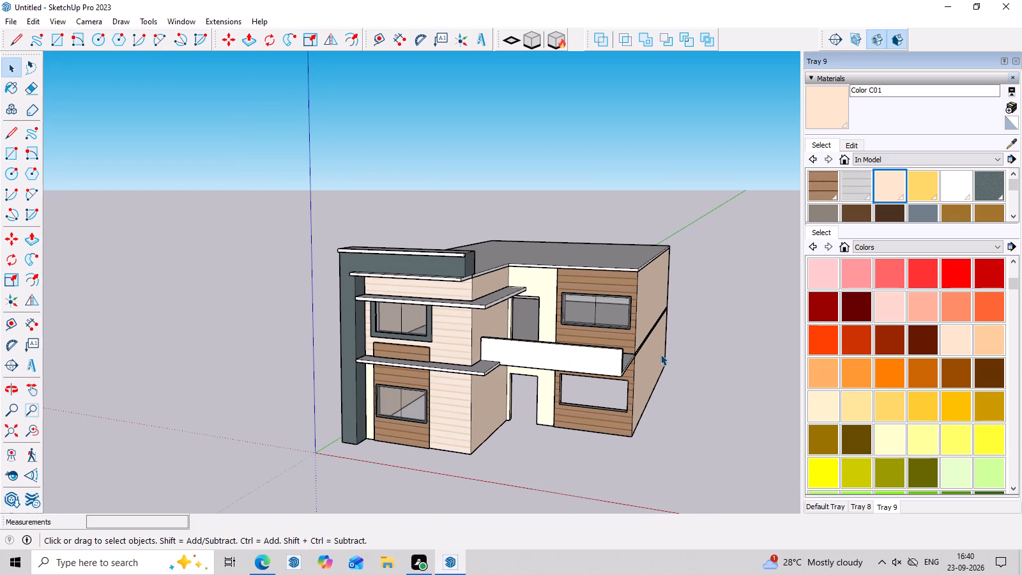
left_click(660, 354)
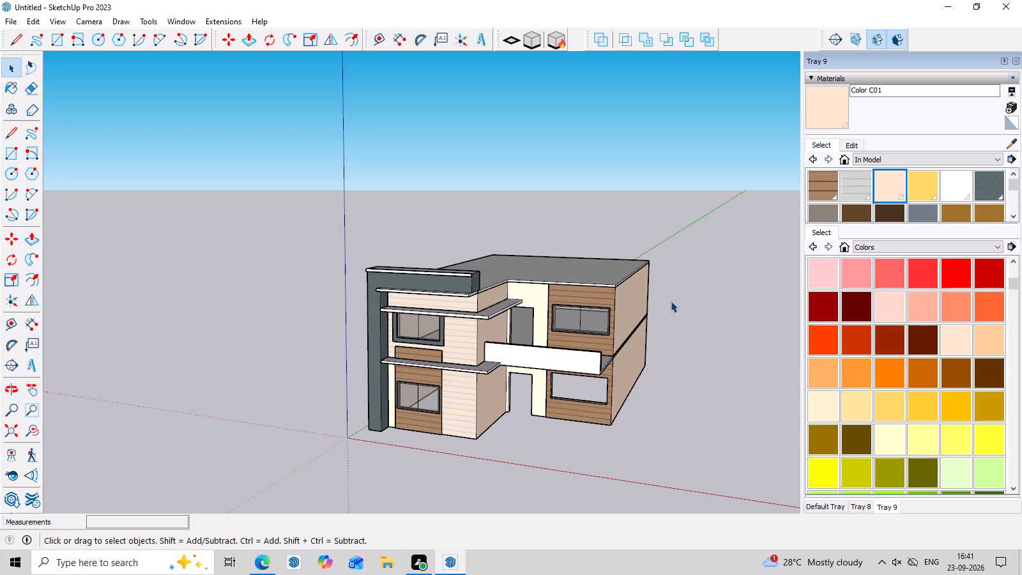
Undo the balcony parapet, its strip and the slab extension, back to the original narrow mid-level slab.
middle_click_drag(422, 331, 425, 365)
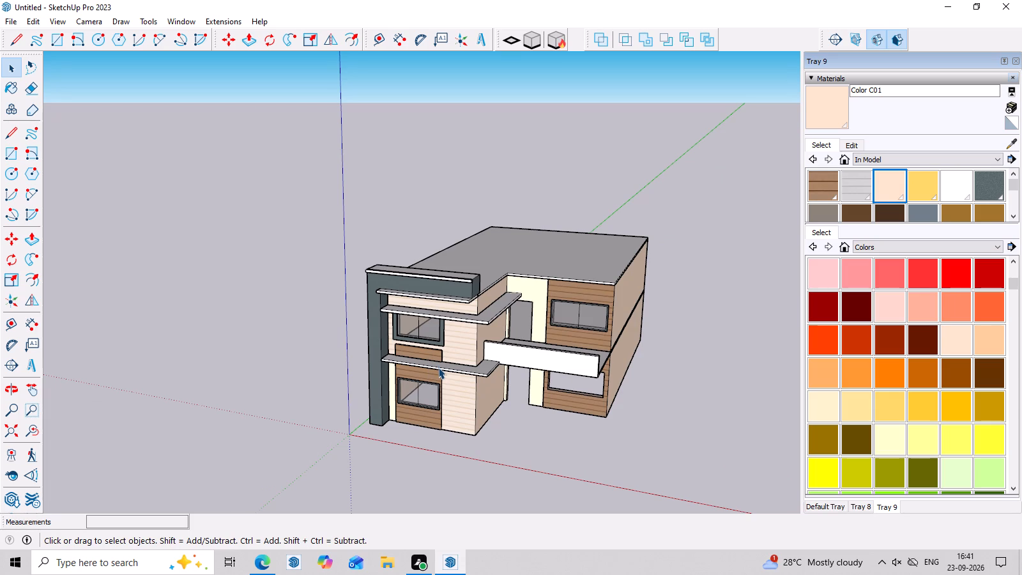
middle_click_drag(535, 358, 538, 391)
scroll(524, 362, "up", 5)
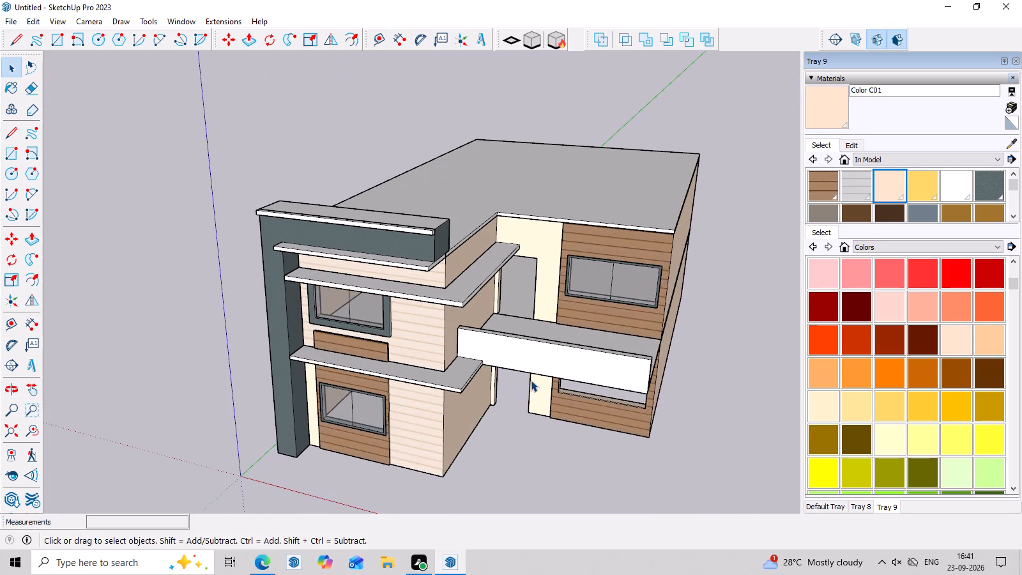
key("ctrl+z")
key("ctrl+z")
key("ctrl+z")
key("ctrl+z")
key("ctrl+z")
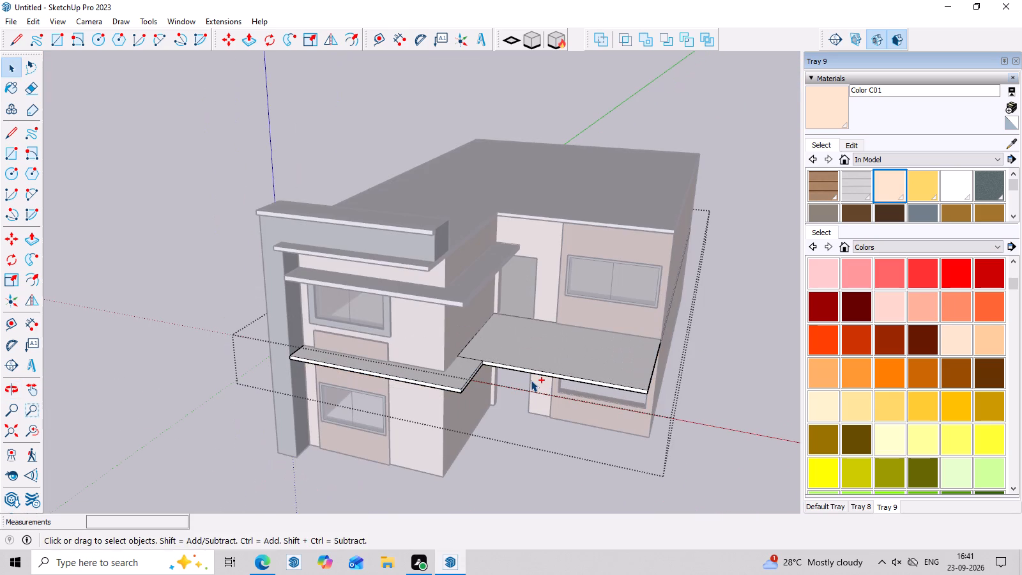
key("ctrl+z")
key("ctrl+z")
key("ctrl+z")
key("ctrl+z")
key("ctrl+z")
key("ctrl+z")
key("ctrl+z")
key("ctrl+z")
key("ctrl+z")
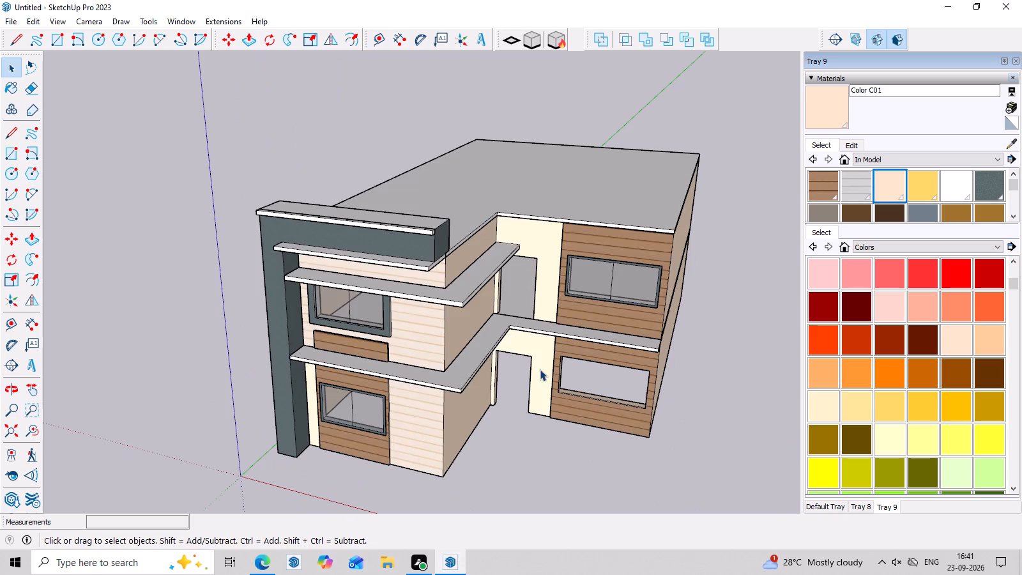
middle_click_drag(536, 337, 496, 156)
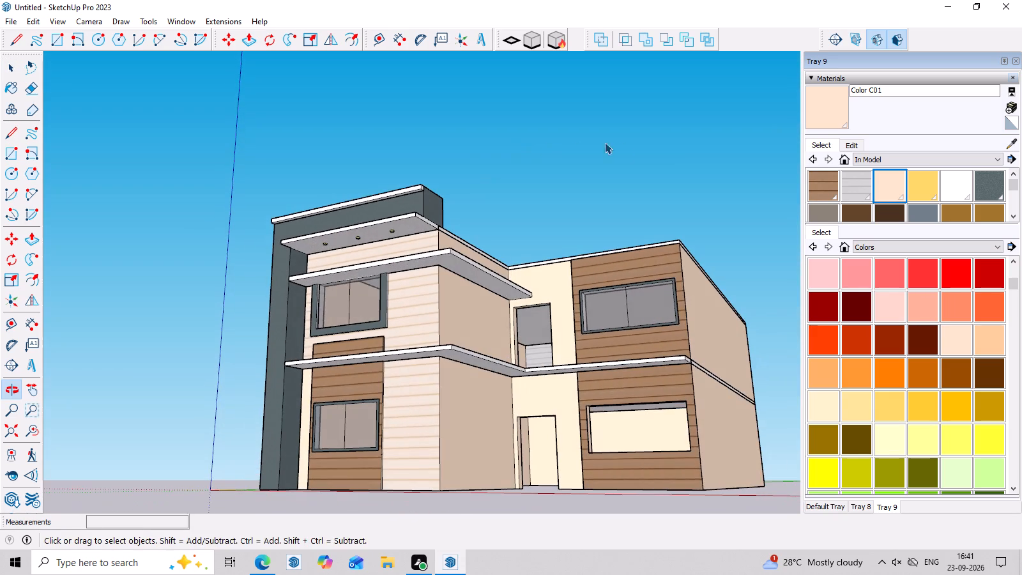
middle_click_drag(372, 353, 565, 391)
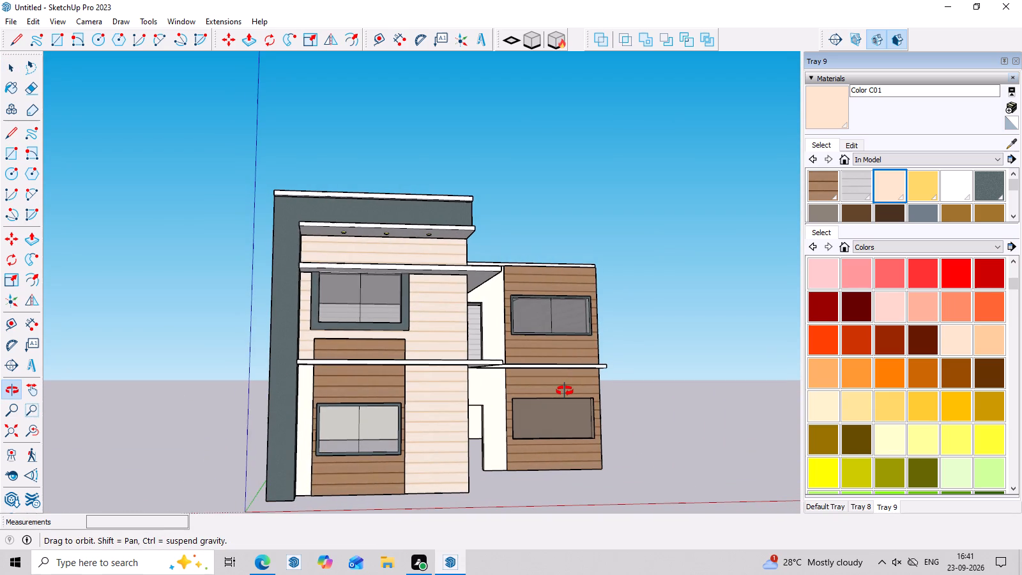
Open the mid-level slab group and extend its front edge at the right wing outward by 5' 10".
middle_click_drag(565, 391, 558, 454)
scroll(528, 360, "up", 11)
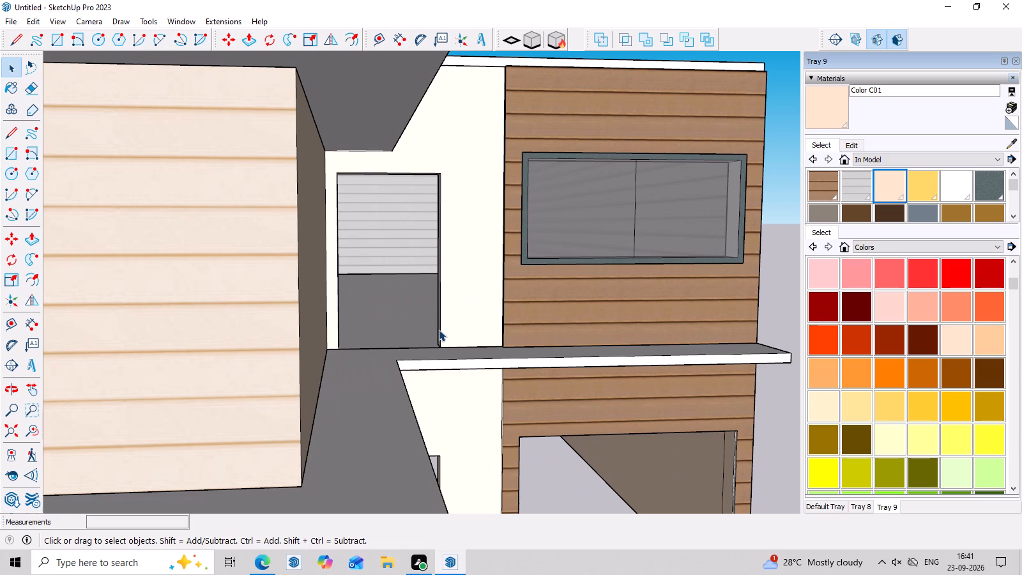
scroll(439, 330, "up", 2)
scroll(439, 330, "down", 6)
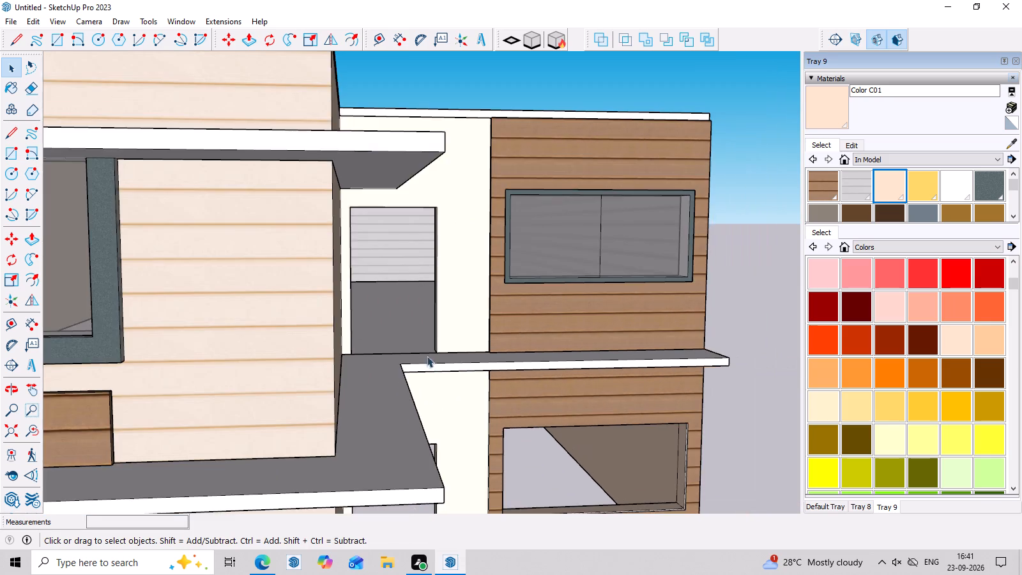
scroll(503, 386, "up", 5)
scroll(371, 274, "down", 7)
middle_click_drag(392, 324, 390, 387)
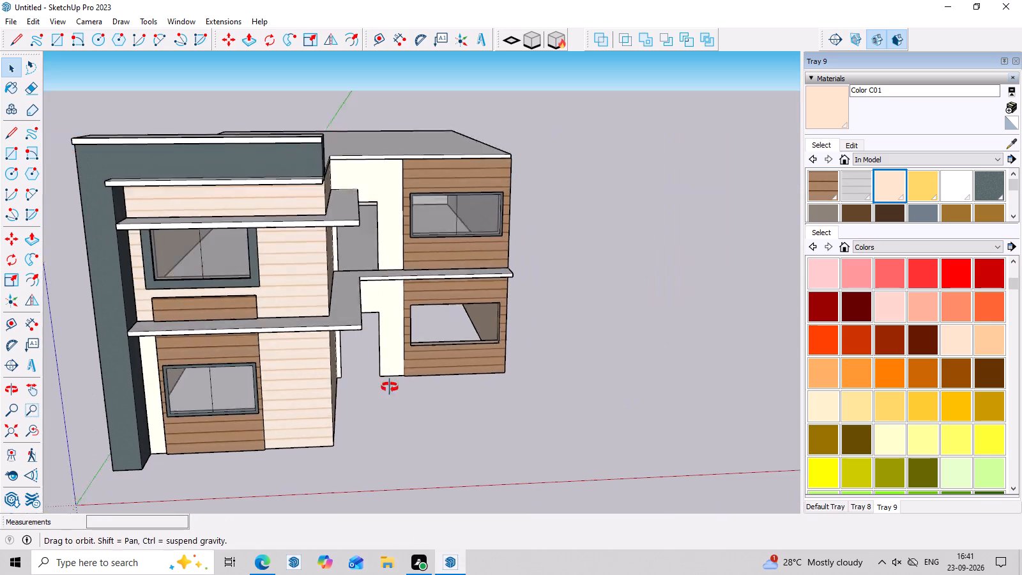
middle_click_drag(390, 387, 387, 401)
scroll(528, 254, "up", 7)
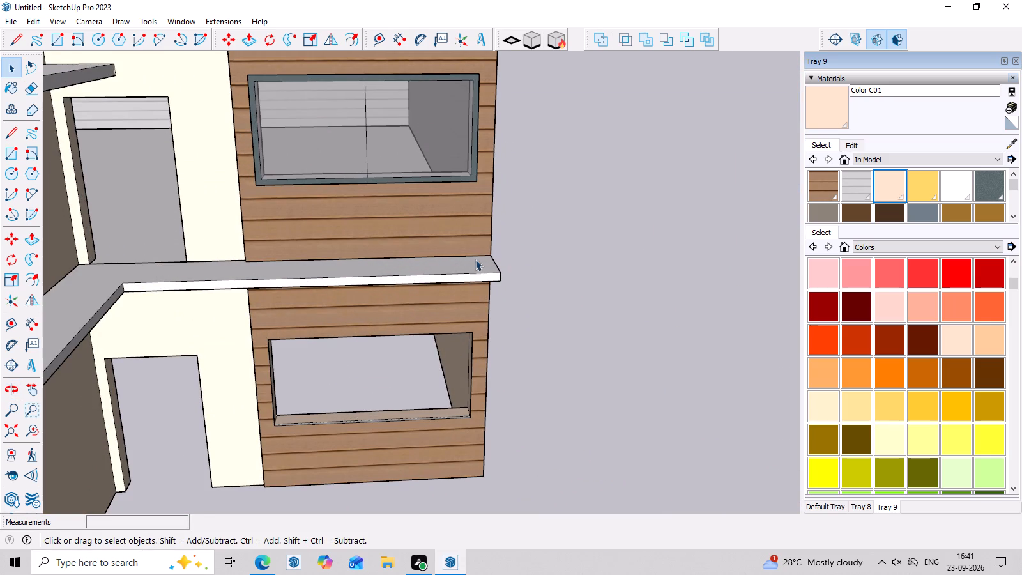
left_click(464, 279)
left_click(464, 279)
scroll(464, 279, "up", 3)
left_click(464, 279)
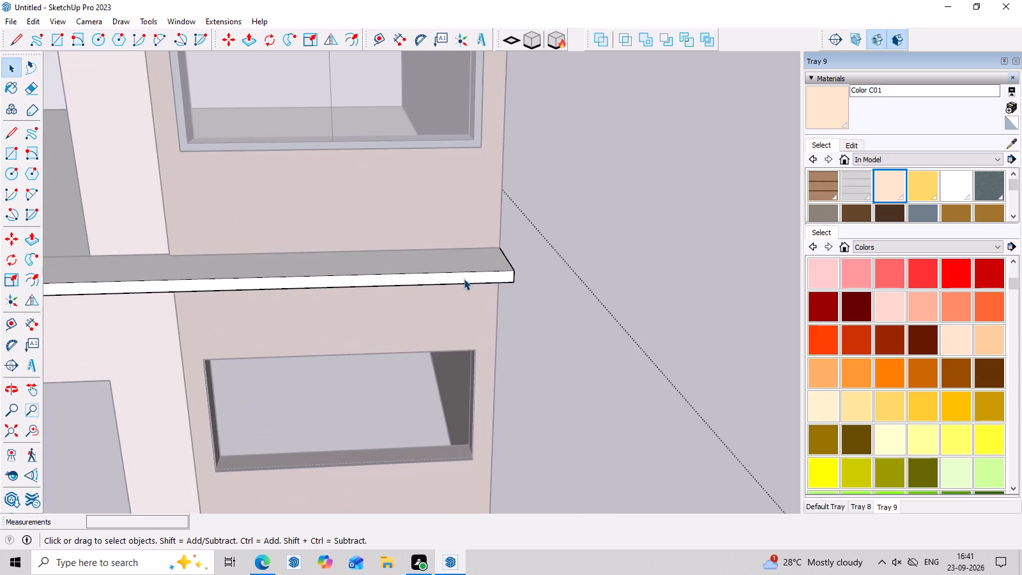
key("p")
left_click(464, 279)
scroll(473, 341, "down", 3)
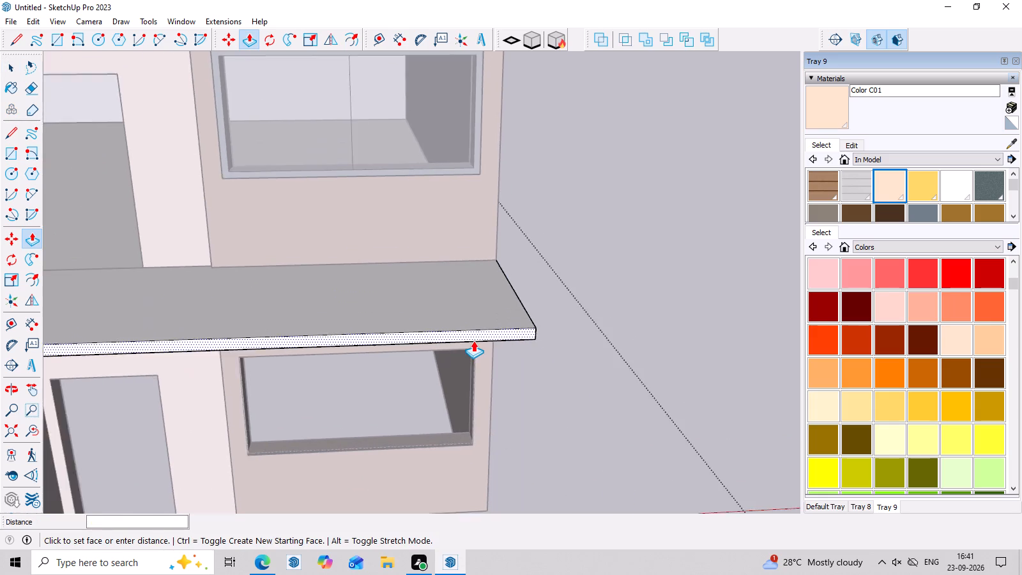
scroll(473, 341, "down", 7)
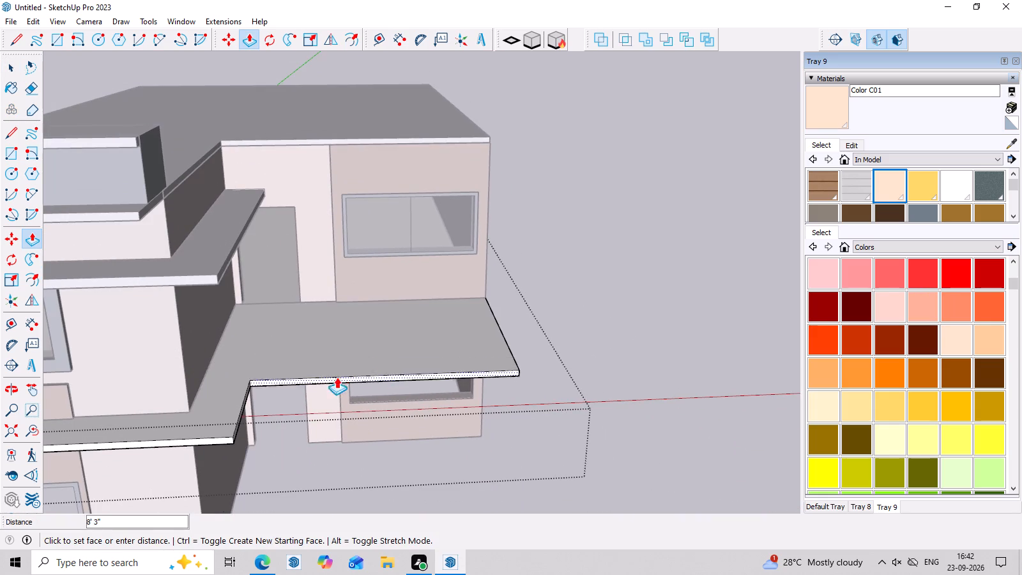
left_click(328, 341)
middle_click_drag(340, 369, 360, 241)
scroll(363, 323, "up", 2)
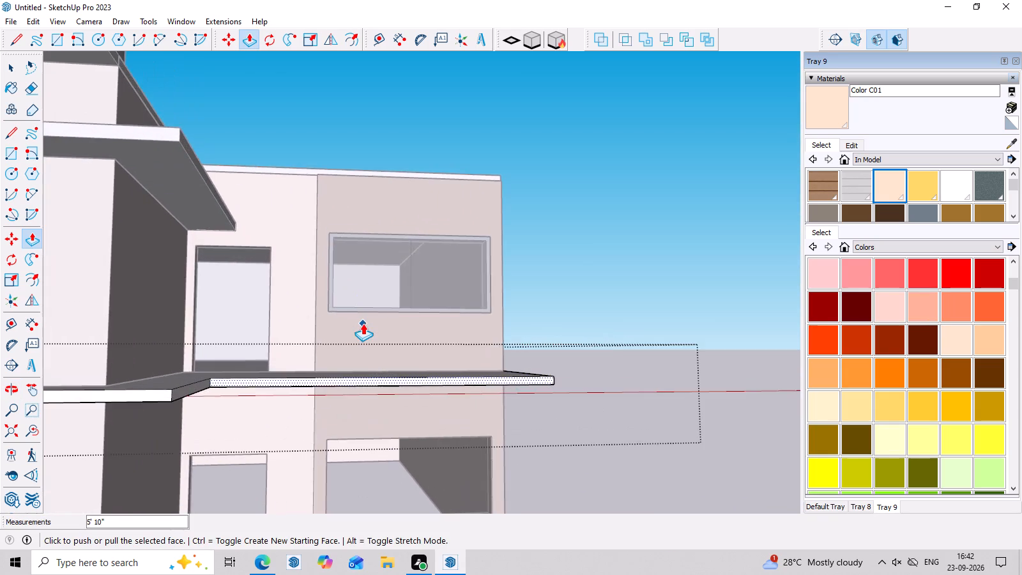
scroll(363, 323, "up", 2)
middle_click_drag(365, 330, 360, 429)
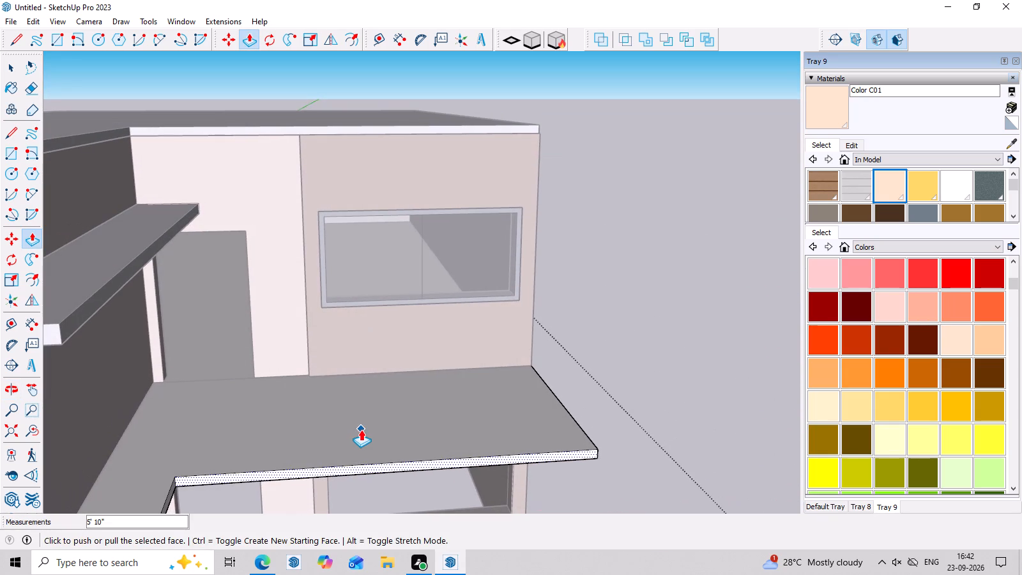
key("space")
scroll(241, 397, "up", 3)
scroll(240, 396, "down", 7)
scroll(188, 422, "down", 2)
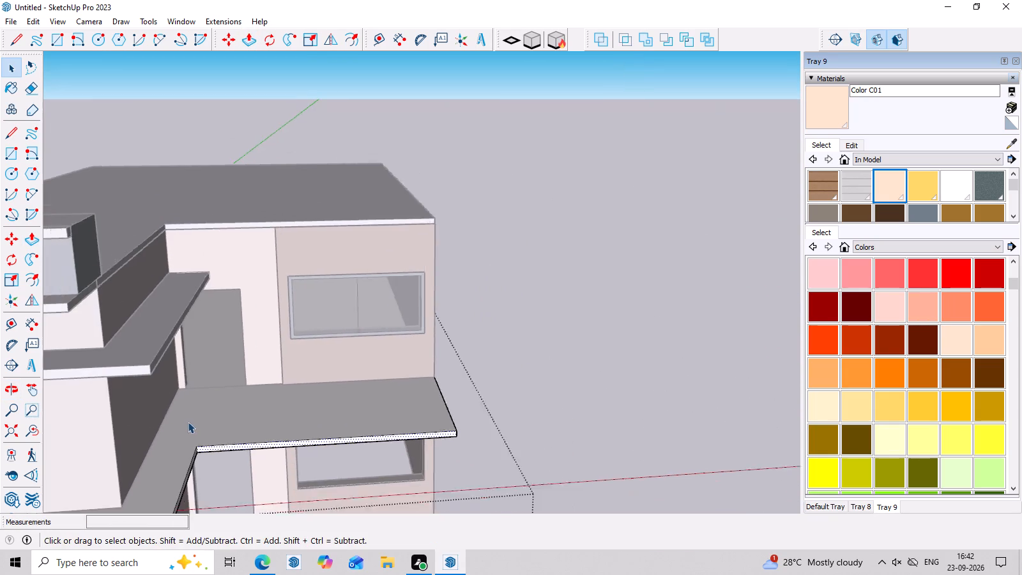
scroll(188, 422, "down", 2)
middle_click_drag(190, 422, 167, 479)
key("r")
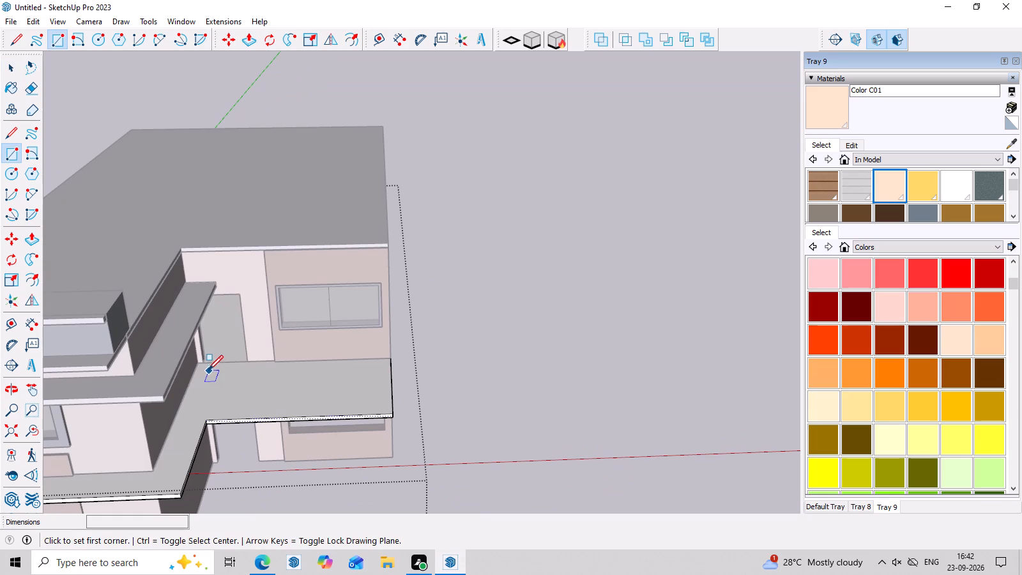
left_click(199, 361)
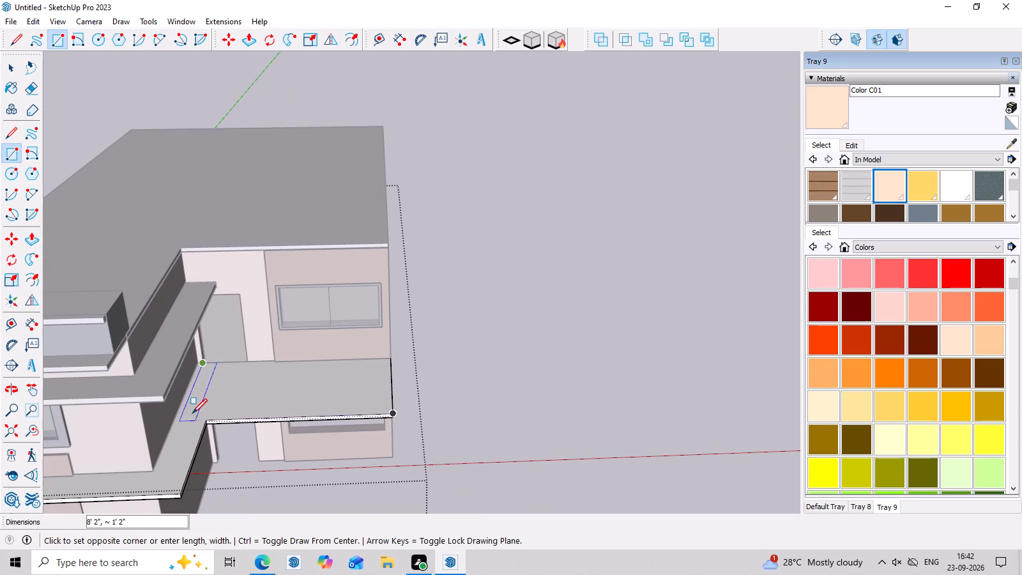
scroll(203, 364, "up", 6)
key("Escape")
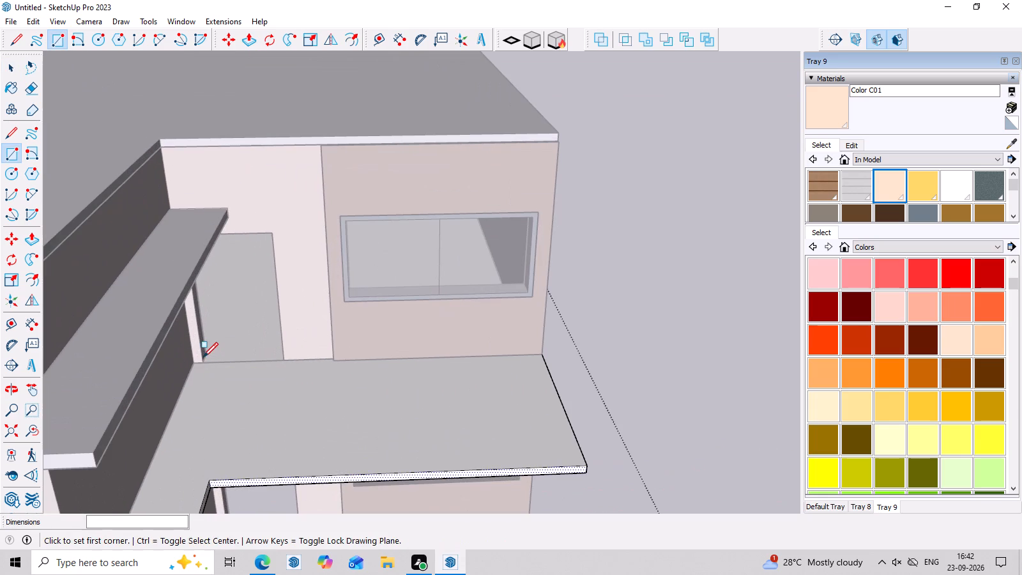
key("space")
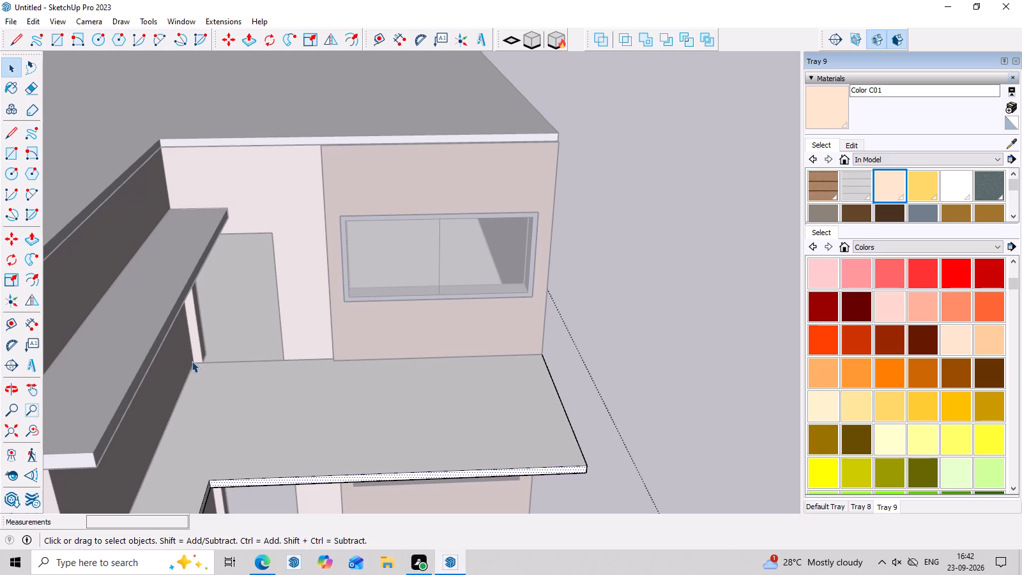
Draw a 16' by 8' 2" rectangle on the slab's top, from the inner wall corner to the outer front corner.
key("r")
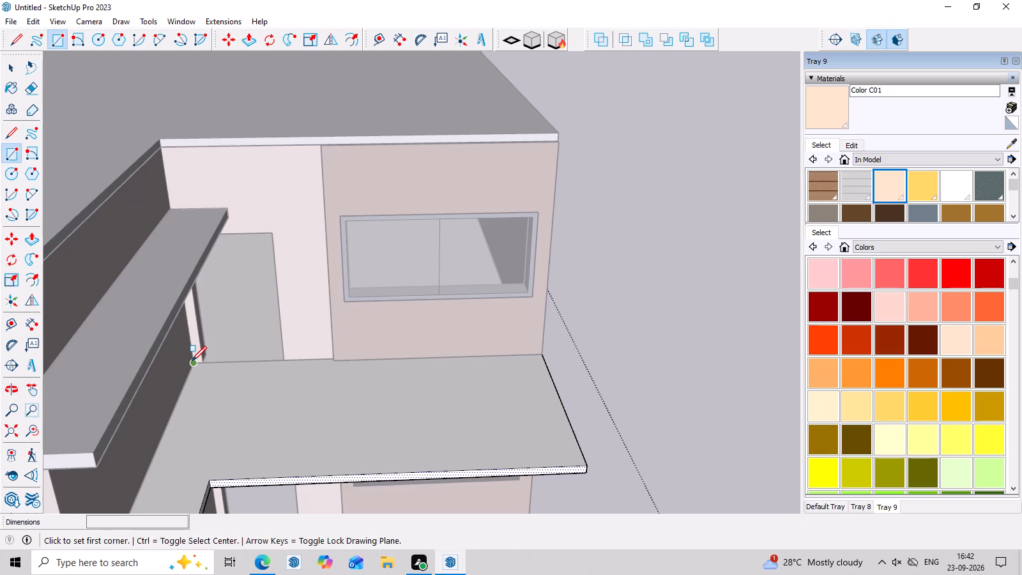
left_click(192, 361)
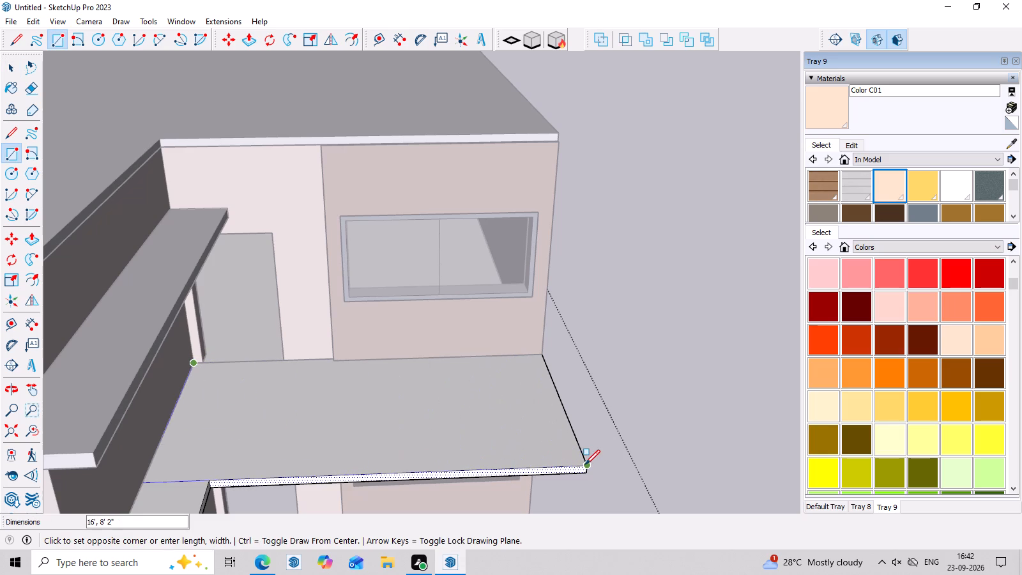
left_click(585, 464)
key("space")
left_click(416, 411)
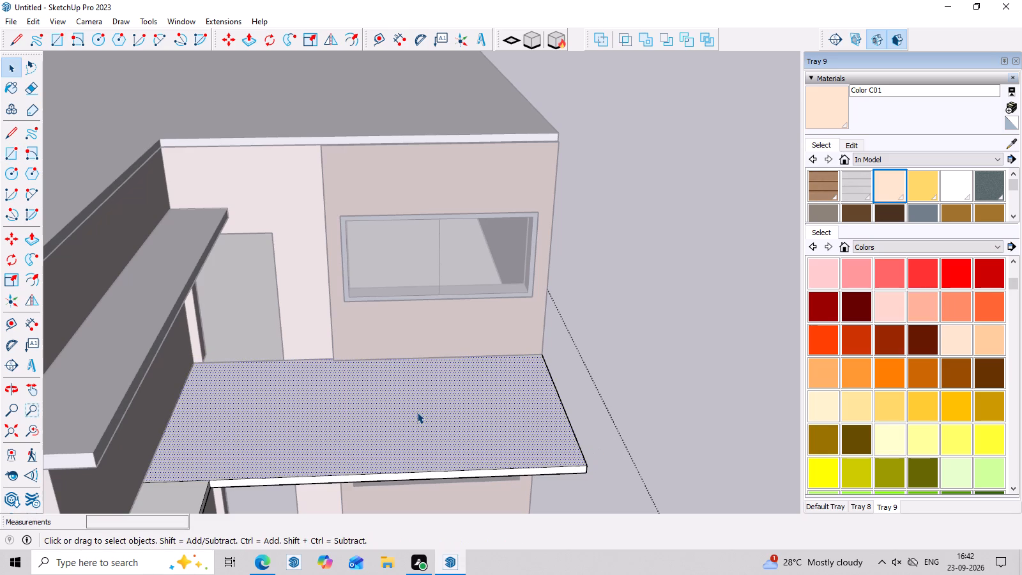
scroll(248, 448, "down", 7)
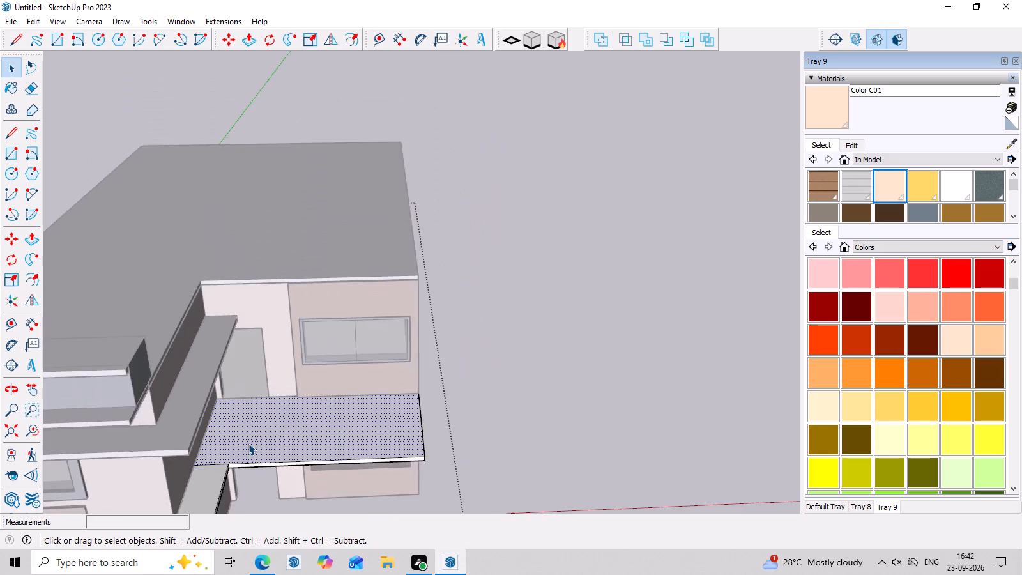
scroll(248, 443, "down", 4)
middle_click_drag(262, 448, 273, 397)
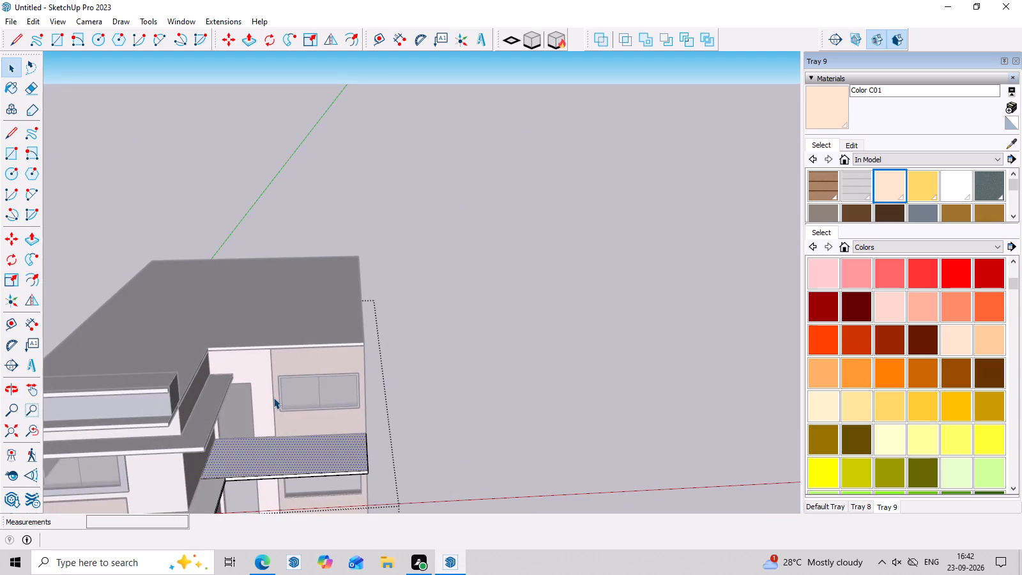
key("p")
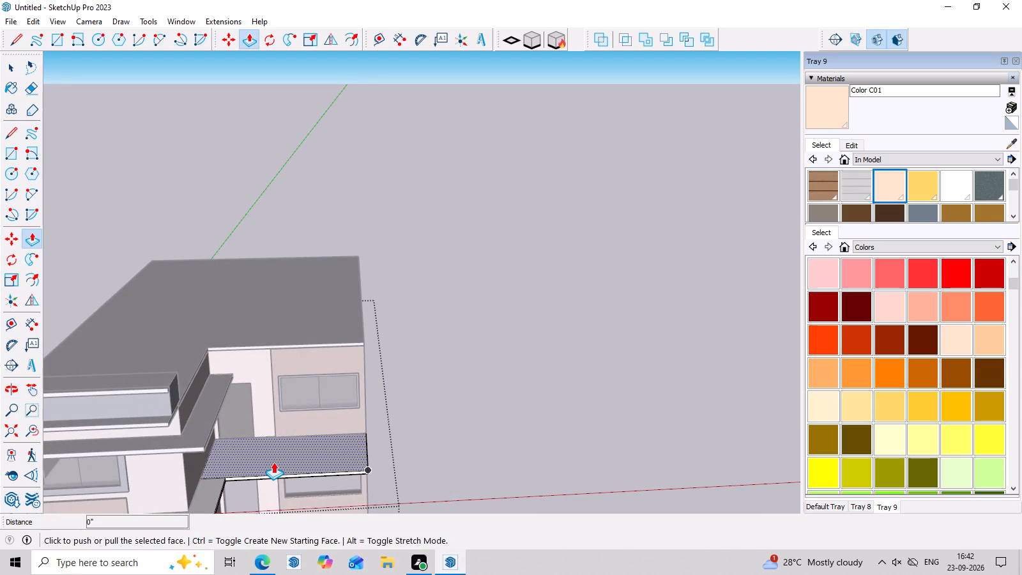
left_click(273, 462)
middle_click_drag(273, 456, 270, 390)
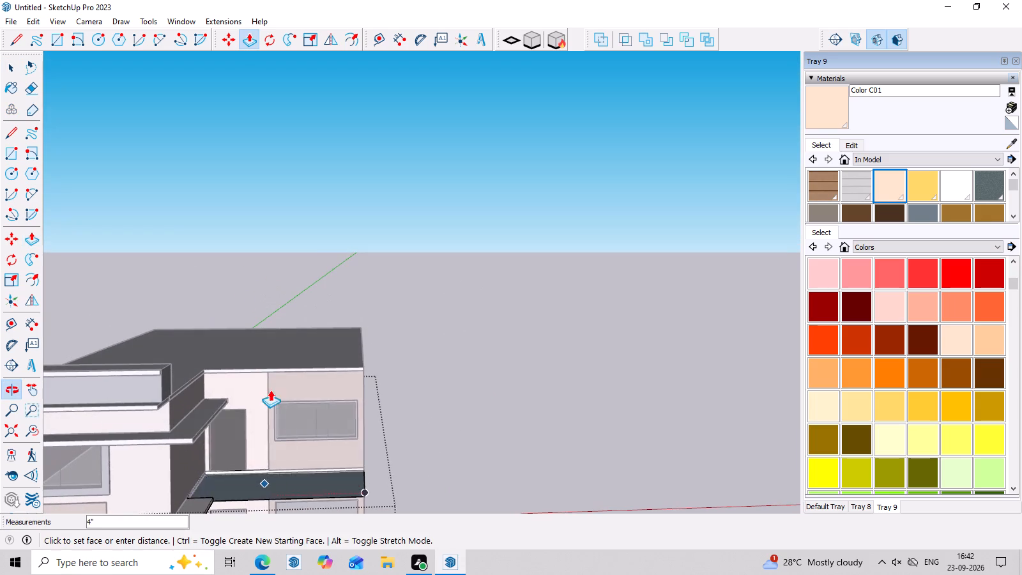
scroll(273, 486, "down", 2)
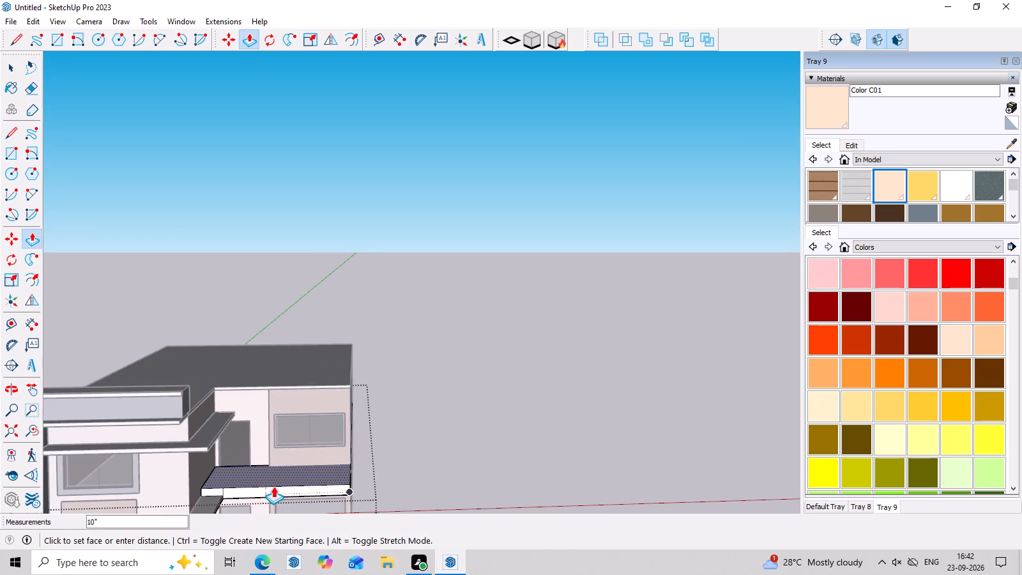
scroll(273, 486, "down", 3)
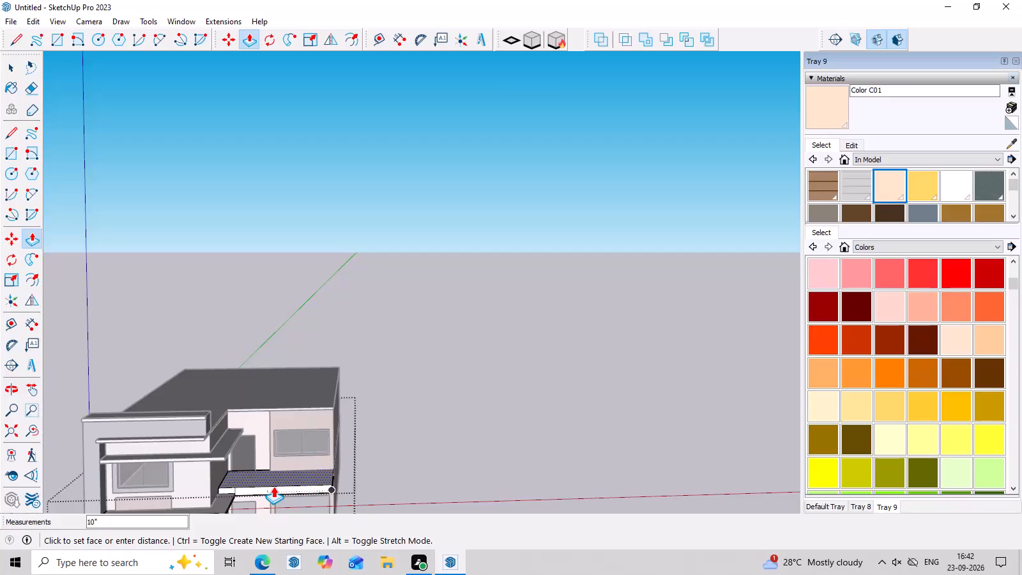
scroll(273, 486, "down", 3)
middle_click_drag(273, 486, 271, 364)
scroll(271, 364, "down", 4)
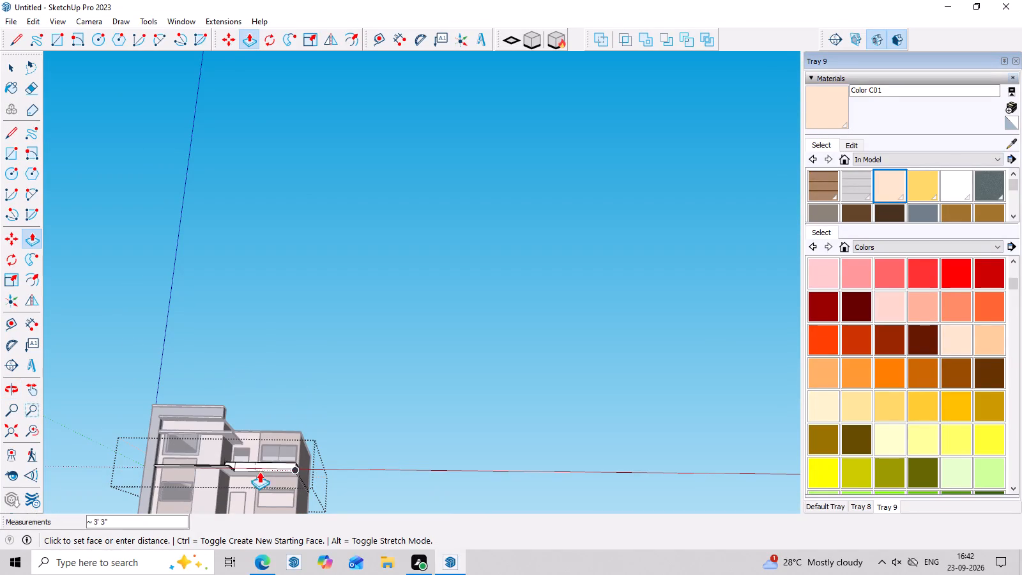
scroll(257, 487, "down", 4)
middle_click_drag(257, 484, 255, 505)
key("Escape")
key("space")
Outline the right wing's balcony area on the slab's underside: a 16' line along the front wall, then along the side wall, then 2' 4" to the slab's inner corner.
scroll(252, 454, "up", 2)
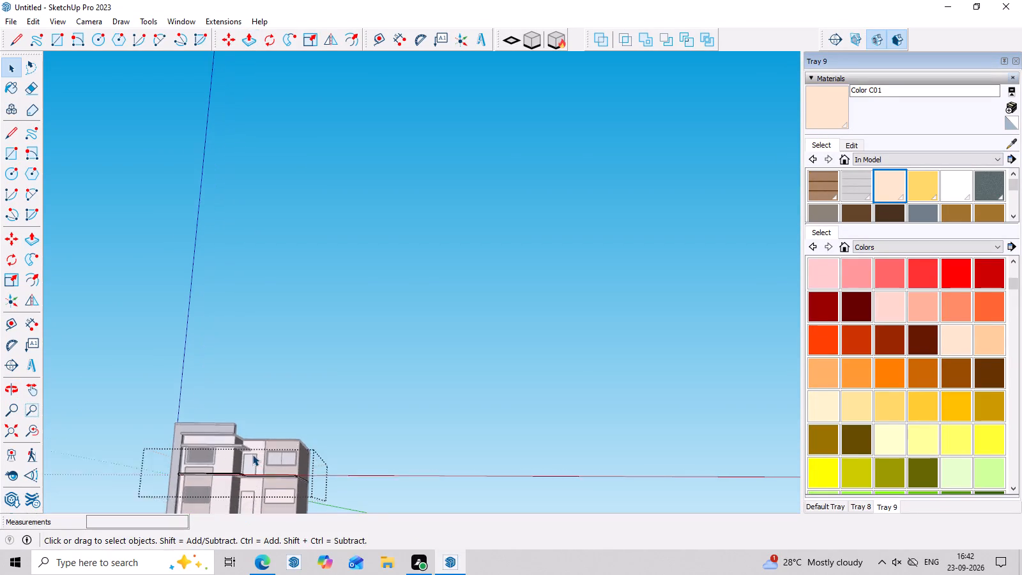
scroll(252, 454, "up", 6)
middle_click_drag(329, 351, 329, 409)
scroll(323, 463, "up", 6)
scroll(295, 359, "down", 5)
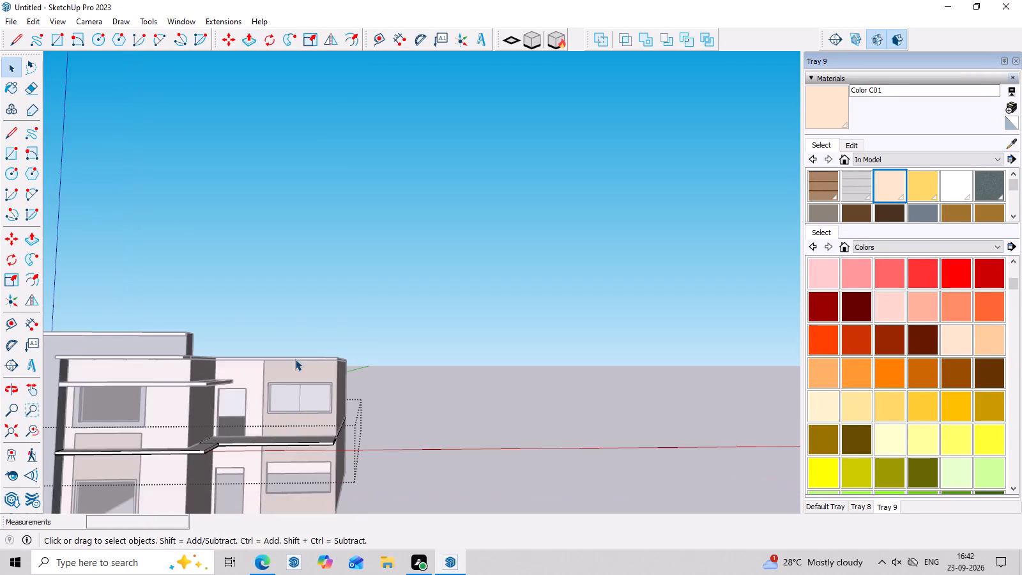
scroll(295, 359, "down", 3)
middle_click_drag(308, 432, 278, 261)
left_click(268, 424)
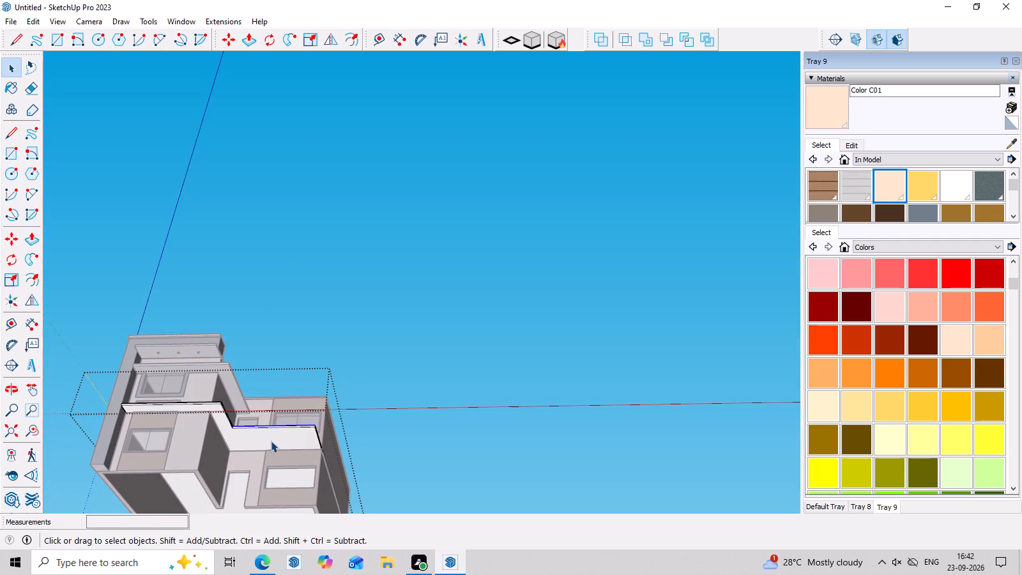
triple_click(271, 441)
scroll(271, 441, "up", 3)
double_click(271, 441)
scroll(271, 441, "up", 4)
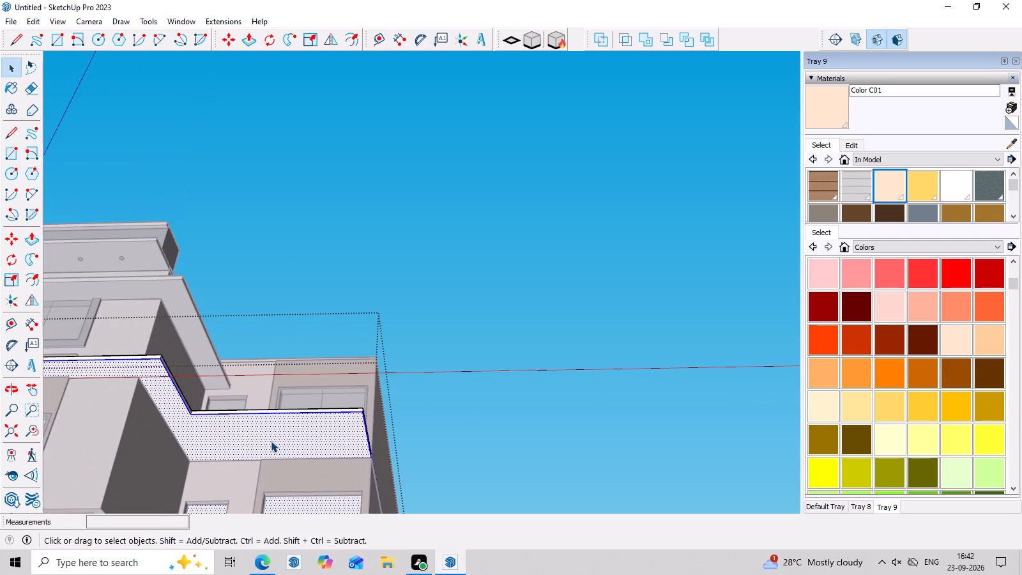
double_click(271, 441)
scroll(271, 441, "down", 3)
middle_click_drag(277, 445, 285, 306)
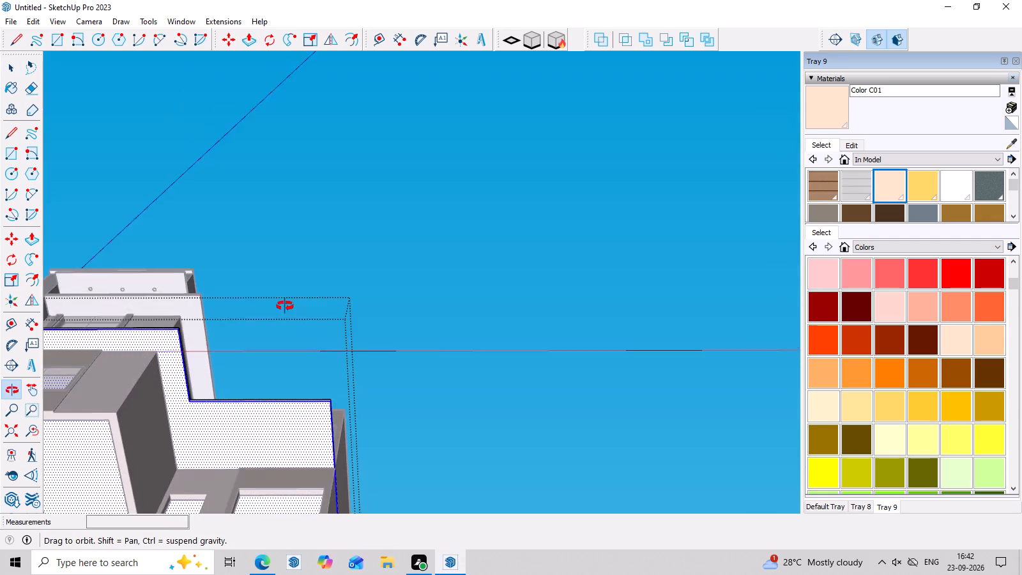
middle_click_drag(285, 306, 285, 293)
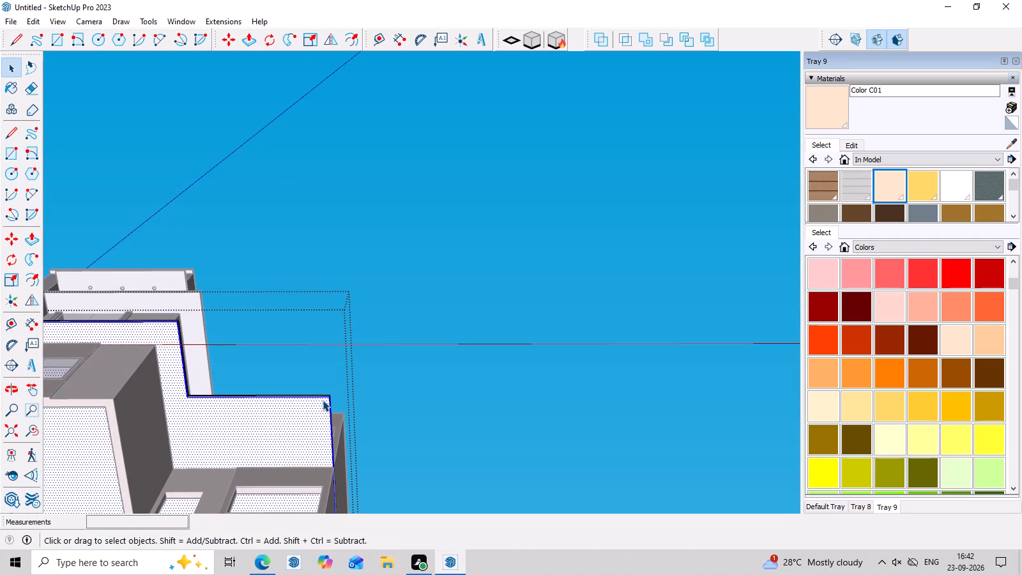
key("l")
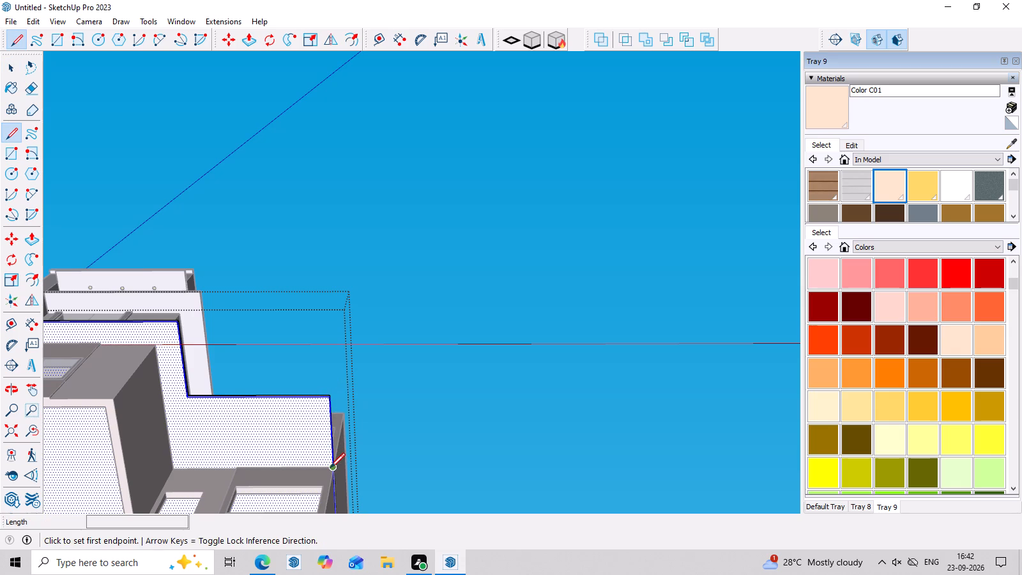
left_click(330, 468)
left_click(176, 470)
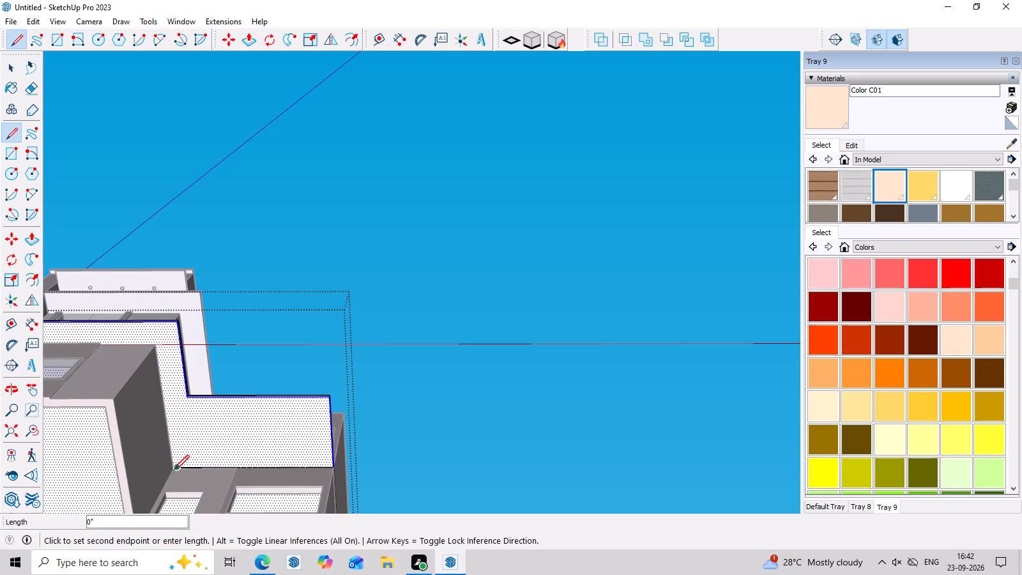
key("ctrl+z")
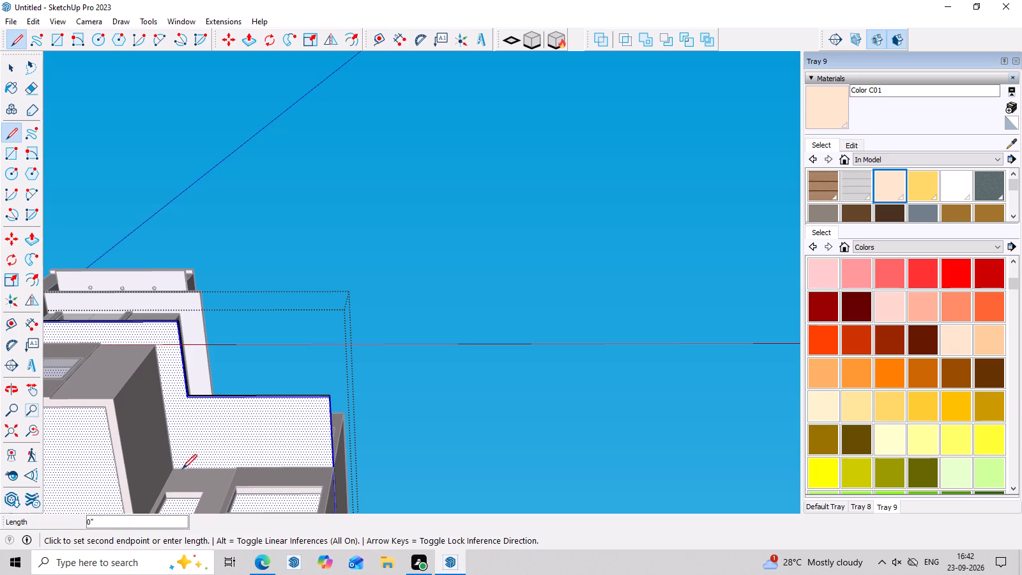
left_click(332, 464)
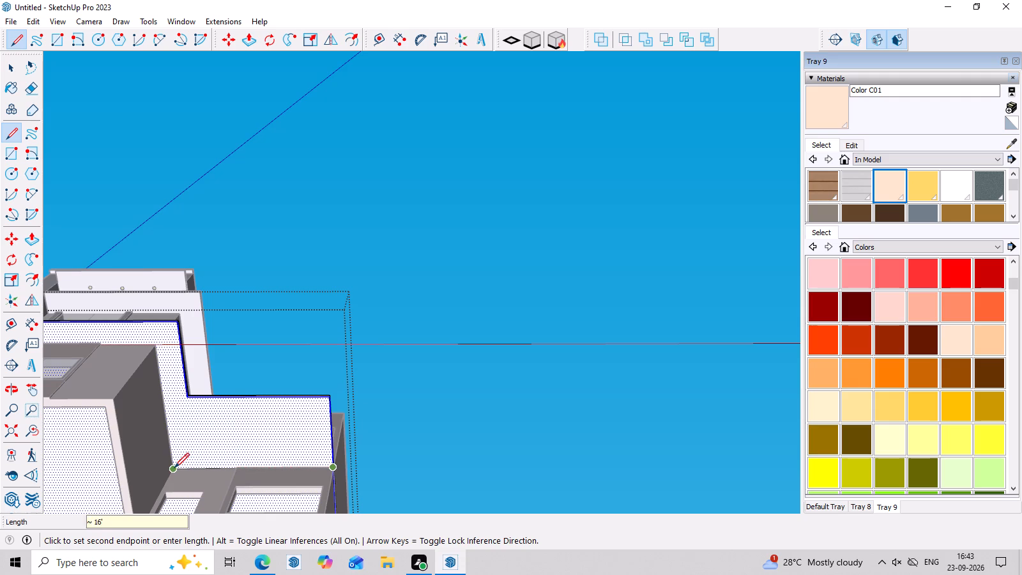
left_click(174, 468)
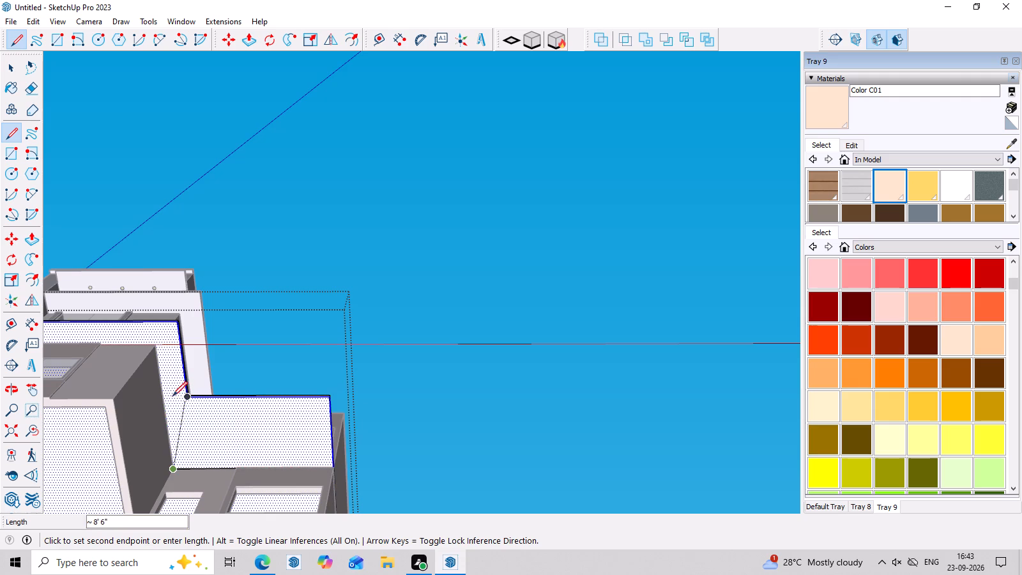
left_click(160, 397)
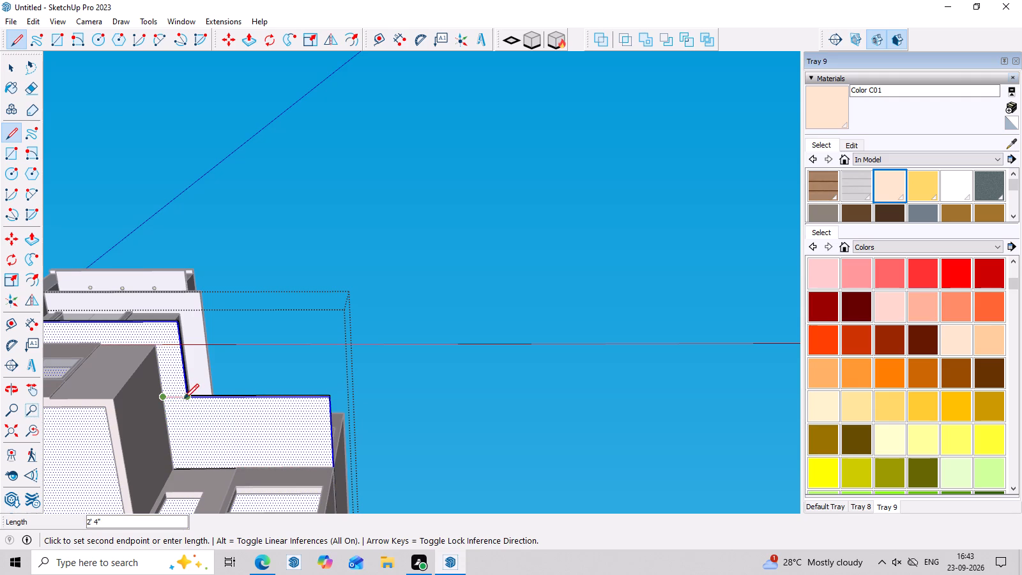
left_click(184, 399)
key("Escape")
Push/Pull the outlined balcony face on the slab's underside downward by 1' 5".
key("space")
left_click(264, 440)
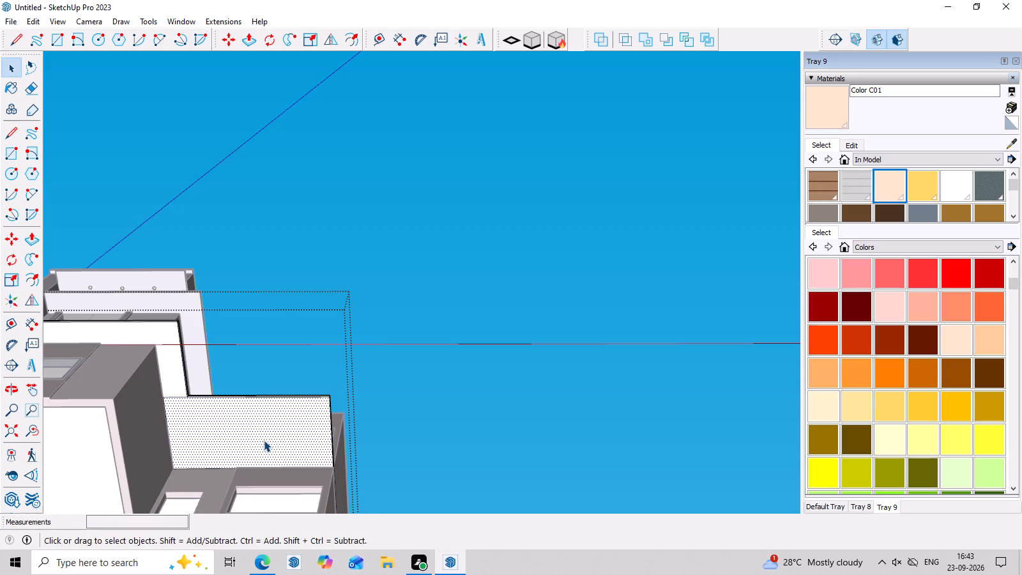
key("p")
left_click(264, 440)
scroll(261, 446, "down", 2)
middle_click_drag(261, 446, 261, 537)
scroll(260, 436, "down", 8)
middle_click_drag(257, 388, 252, 461)
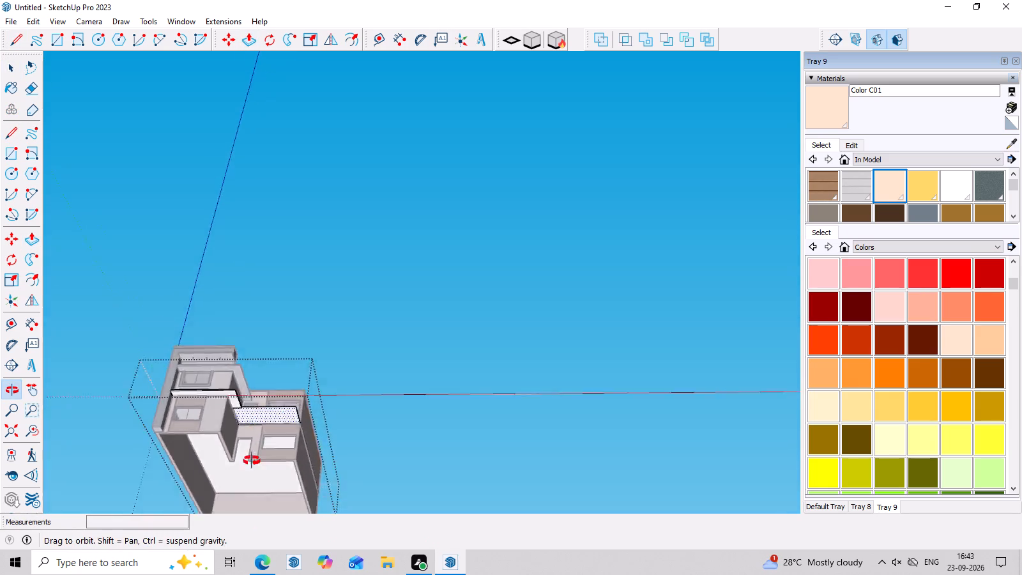
middle_click_drag(252, 461, 244, 574)
scroll(261, 367, "up", 4)
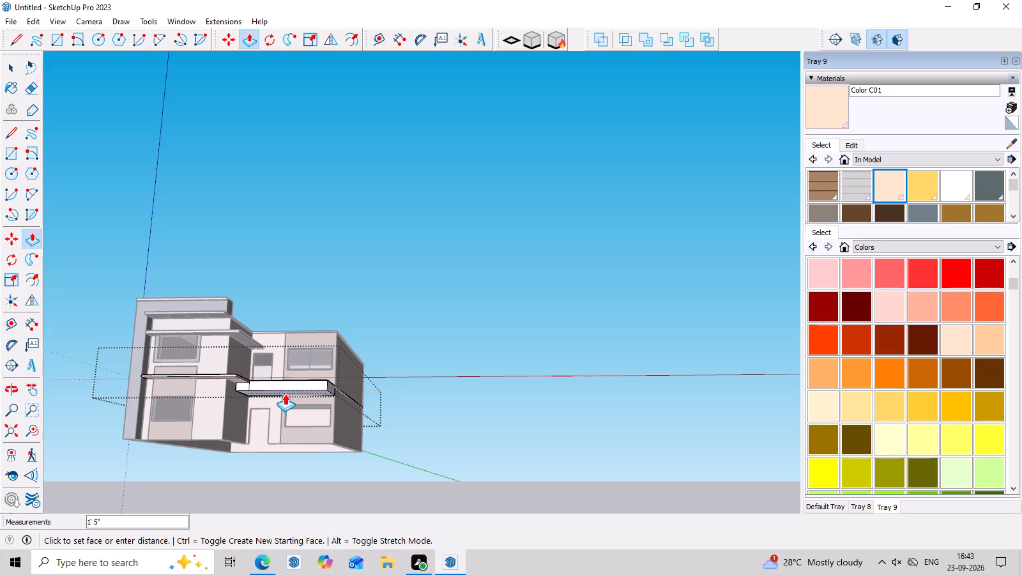
left_click(284, 393)
Delete the vertical seam edge near the inner end of the thickened balcony's front face.
middle_click_drag(378, 375, 401, 461)
key("space")
scroll(376, 347, "up", 7)
left_click(213, 414)
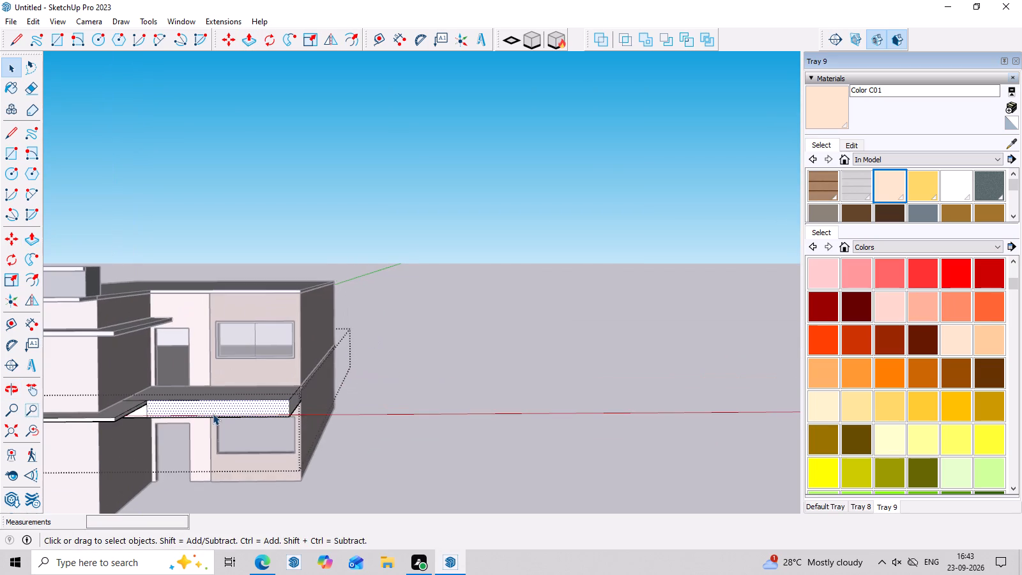
scroll(212, 409, "up", 4)
middle_click_drag(212, 413, 220, 368)
scroll(130, 387, "up", 11)
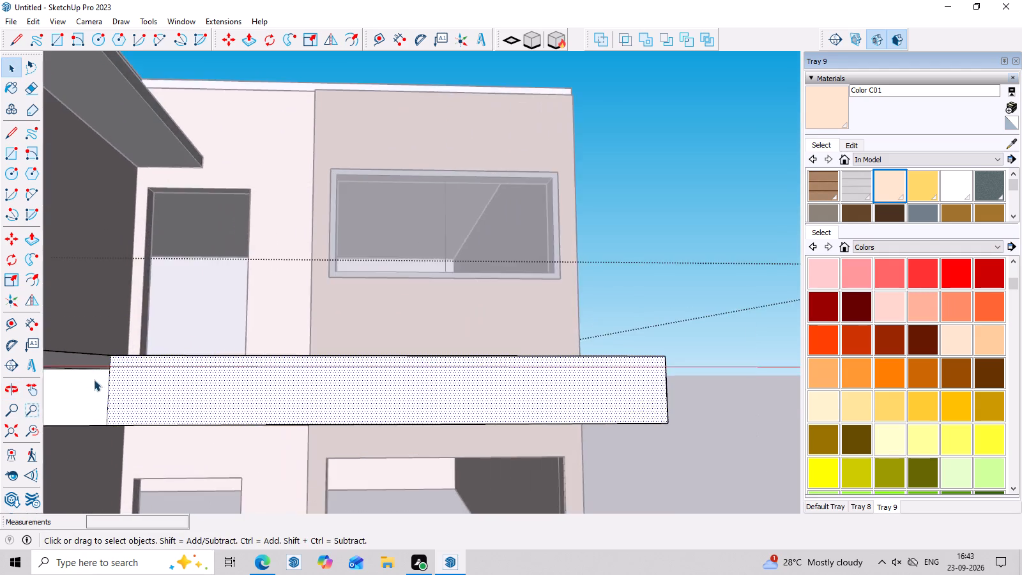
middle_click_drag(94, 380, 102, 343)
scroll(116, 365, "up", 2)
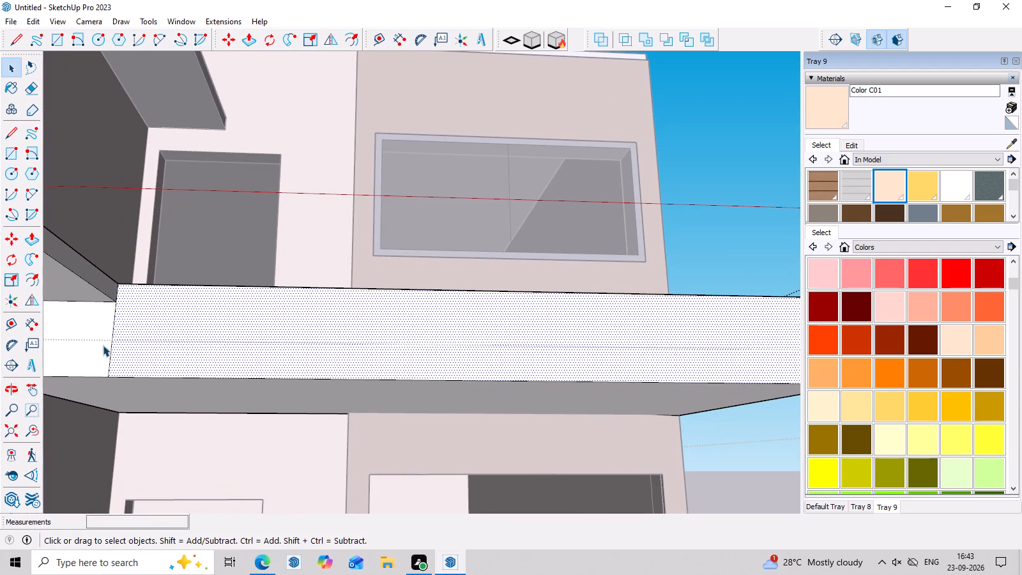
left_click(112, 340)
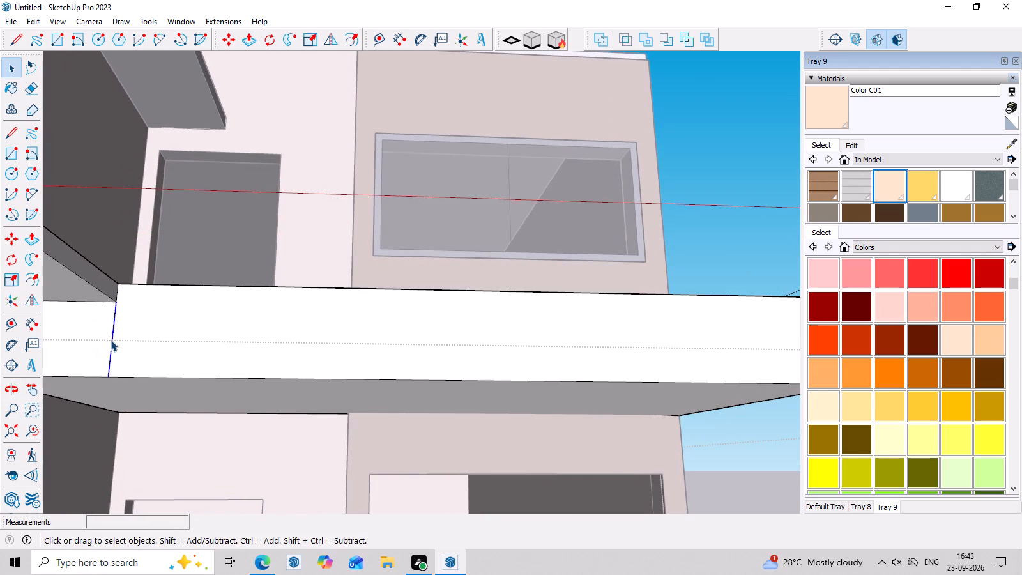
key("Delete")
Delete the seam line on the slab's top between the side wall and the inner corner.
scroll(111, 340, "down", 11)
middle_click_drag(188, 343, 202, 443)
scroll(133, 339, "down", 4)
scroll(107, 358, "up", 3)
middle_click_drag(107, 357, 109, 401)
scroll(109, 386, "up", 4)
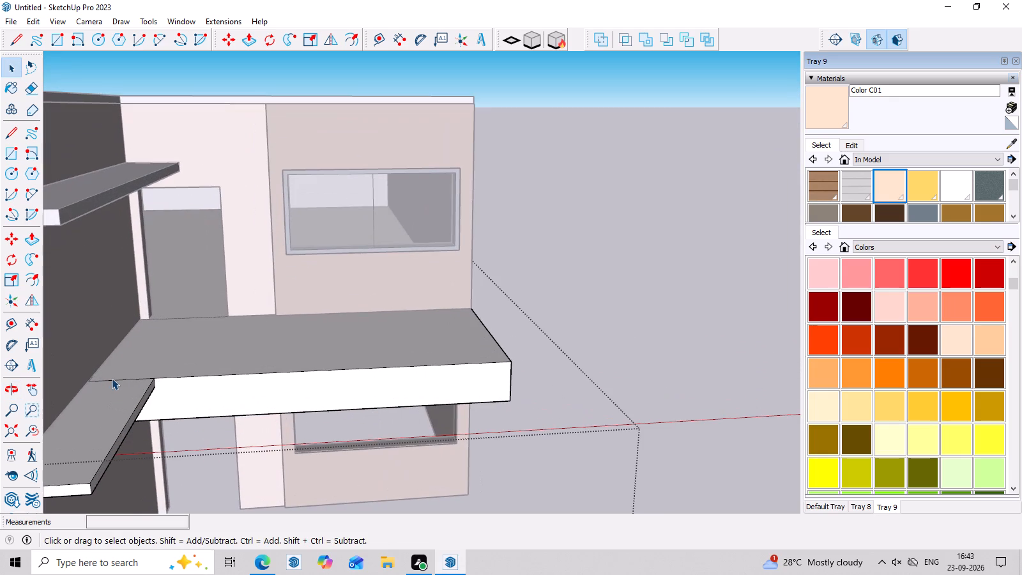
left_click(112, 379)
key("Delete")
Examine the thickened balcony slab from below and from the front, then close the slab group.
scroll(118, 381, "down", 12)
middle_click_drag(278, 383, 286, 215)
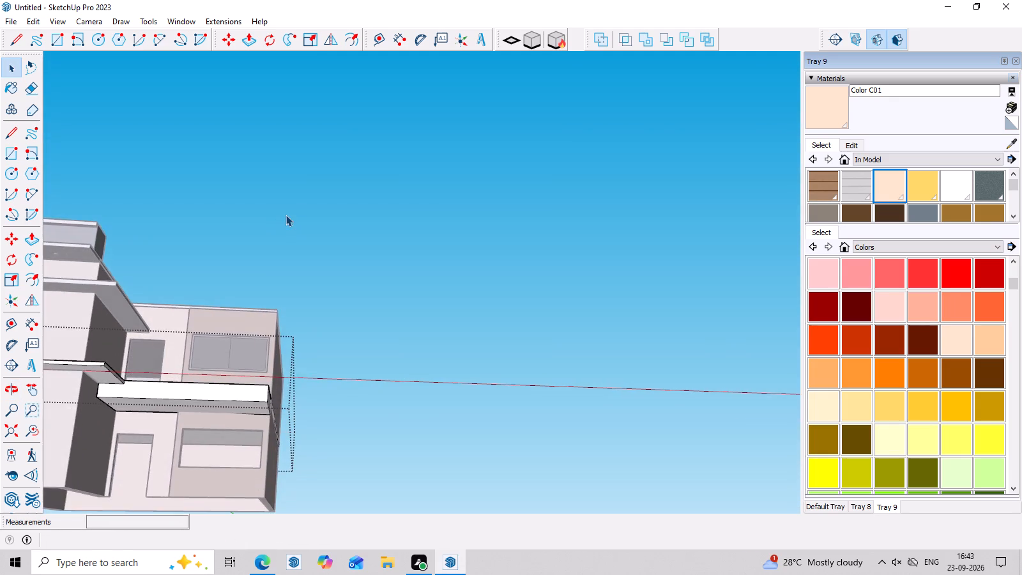
scroll(262, 257, "down", 7)
middle_click_drag(291, 326, 303, 378)
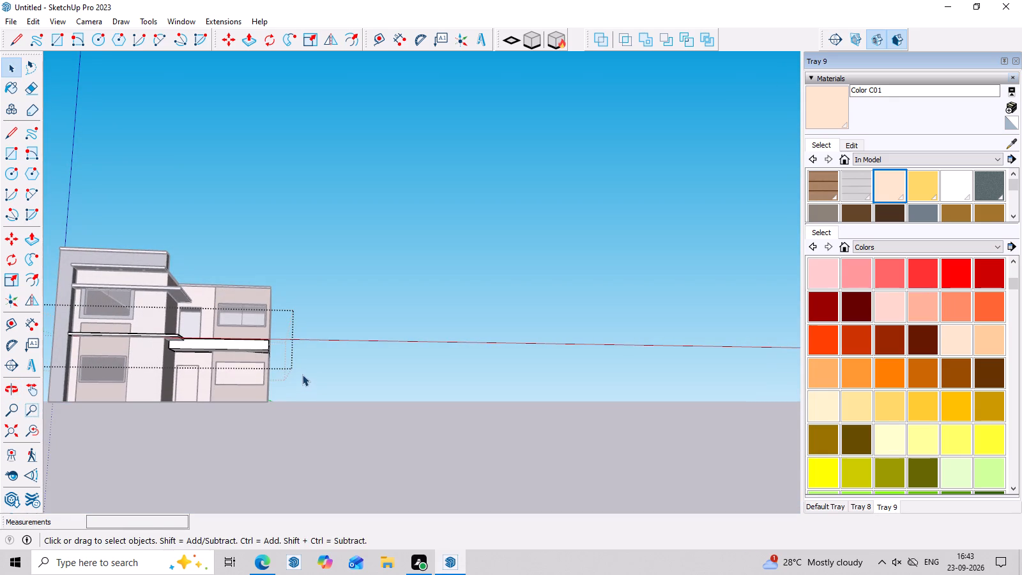
middle_click_drag(301, 374, 301, 387)
scroll(281, 400, "up", 6)
scroll(212, 292, "up", 3)
middle_click_drag(146, 268, 142, 303)
scroll(101, 350, "up", 7)
scroll(76, 298, "down", 10)
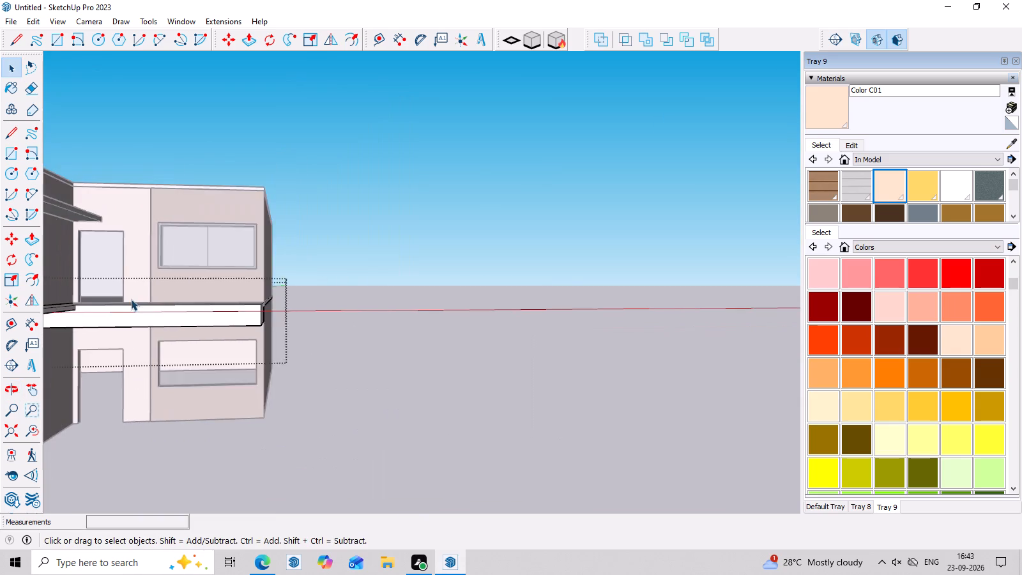
scroll(131, 299, "down", 2)
left_click(326, 293)
Examine the thickened balcony against the whole front facade, from a distance and from below.
scroll(68, 287, "down", 16)
scroll(0, 274, "up", 2)
scroll(52, 267, "up", 8)
scroll(80, 201, "down", 4)
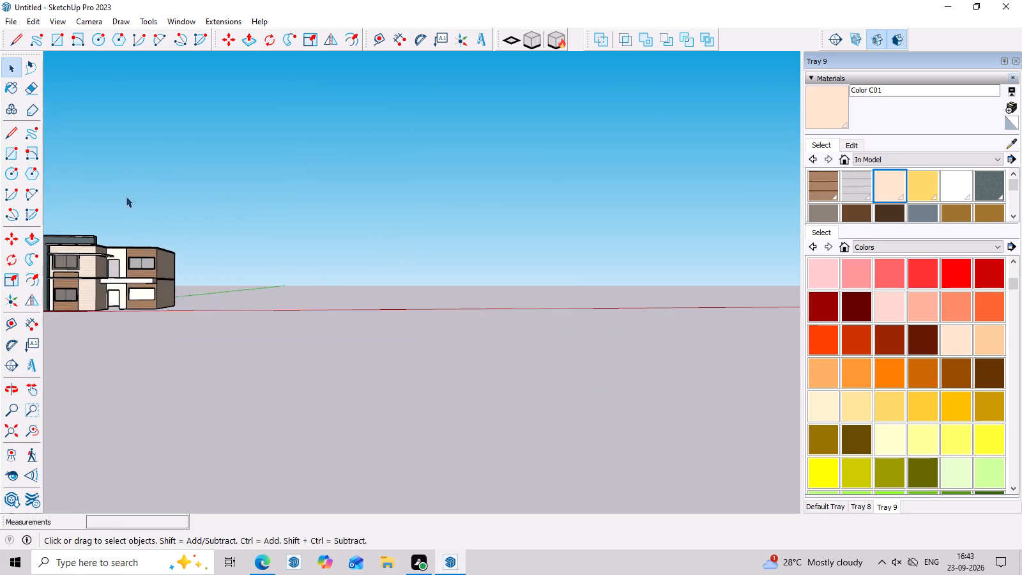
scroll(126, 196, "down", 8)
scroll(114, 209, "up", 18)
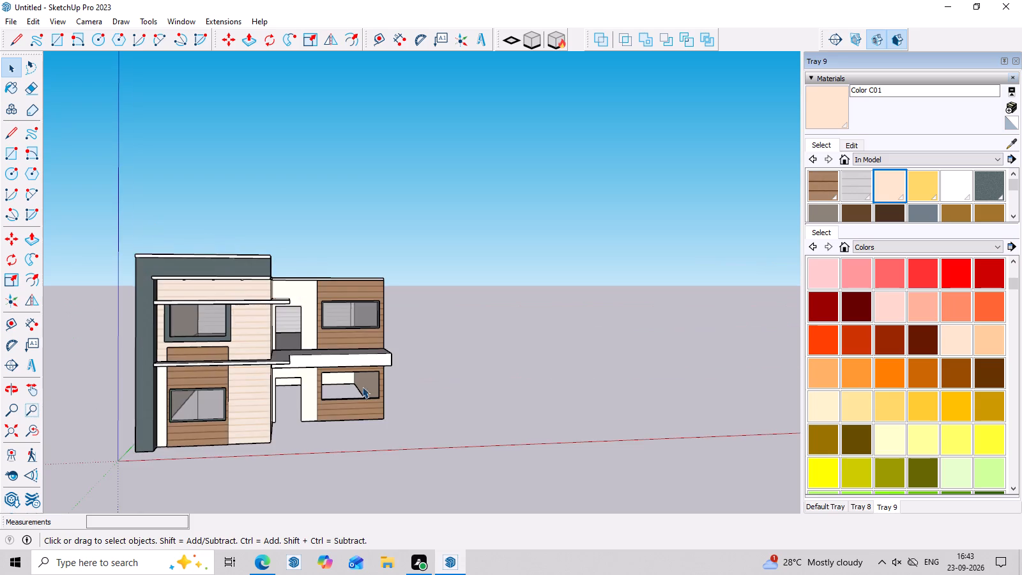
middle_click_drag(394, 385, 328, 391)
scroll(280, 353, "up", 9)
middle_click_drag(363, 397, 367, 330)
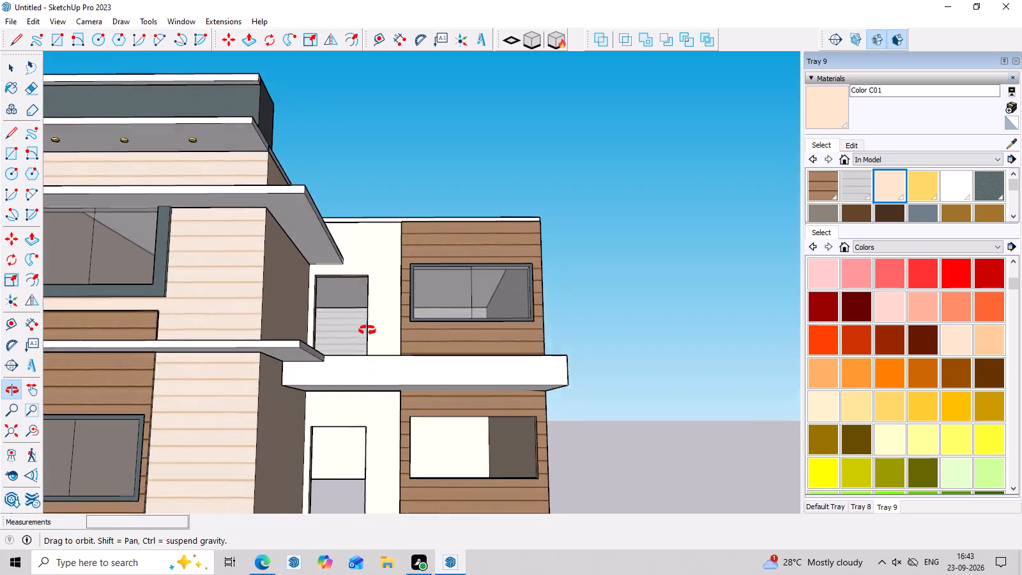
middle_click_drag(367, 330, 367, 328)
scroll(332, 355, "down", 5)
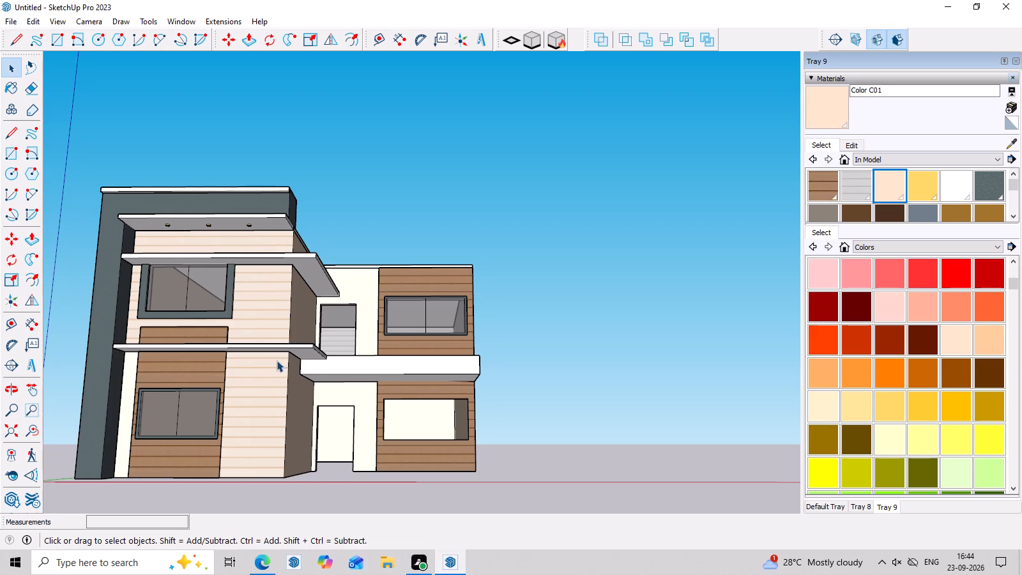
Examine the house from the front and side, and the junction of the thickened balcony with the narrow slab.
middle_click_drag(291, 351, 295, 356)
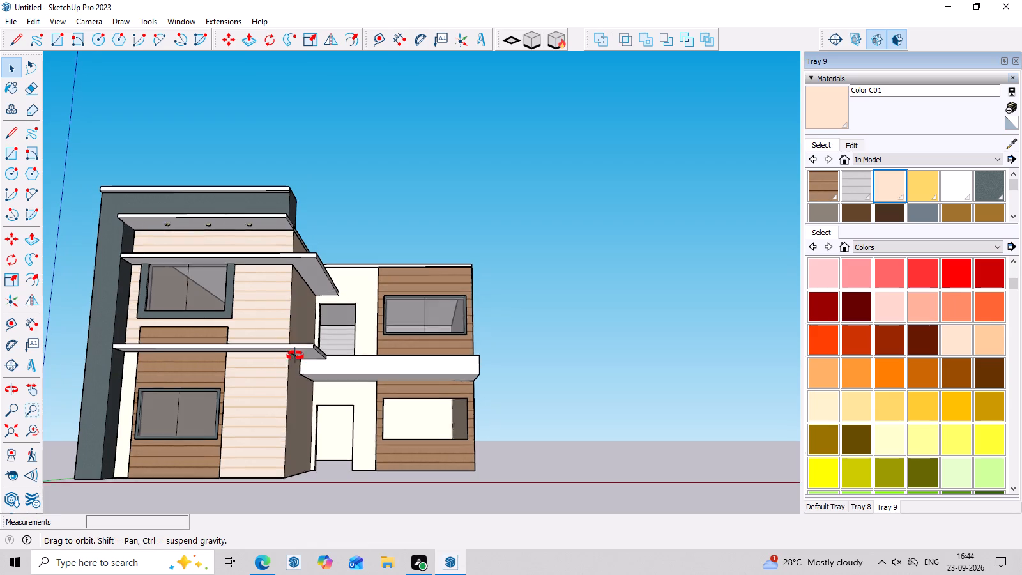
middle_click_drag(295, 356, 296, 374)
scroll(277, 356, "up", 8)
scroll(284, 339, "down", 5)
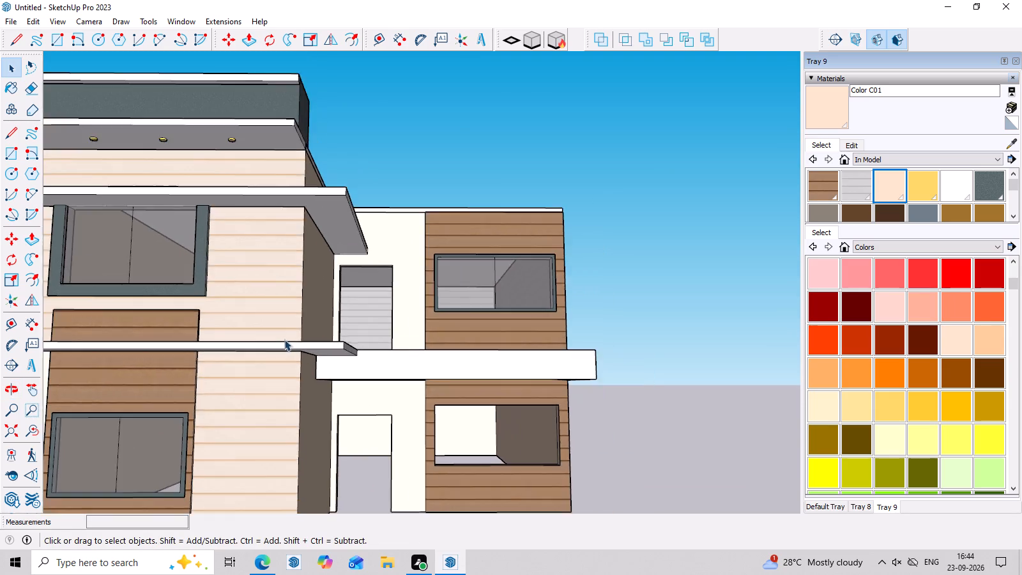
scroll(284, 339, "down", 8)
middle_click_drag(284, 339, 296, 365)
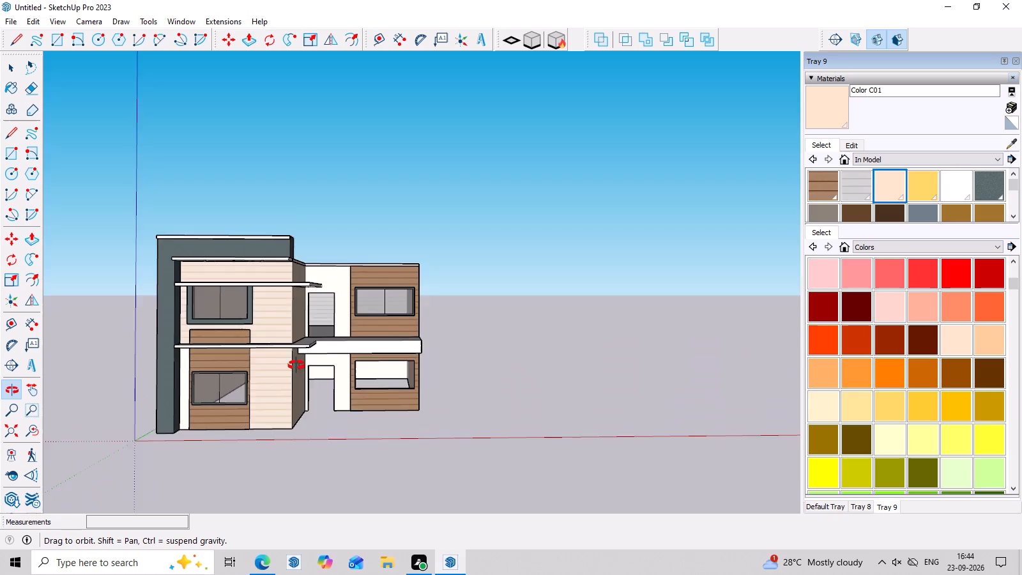
middle_click_drag(296, 365, 619, 270)
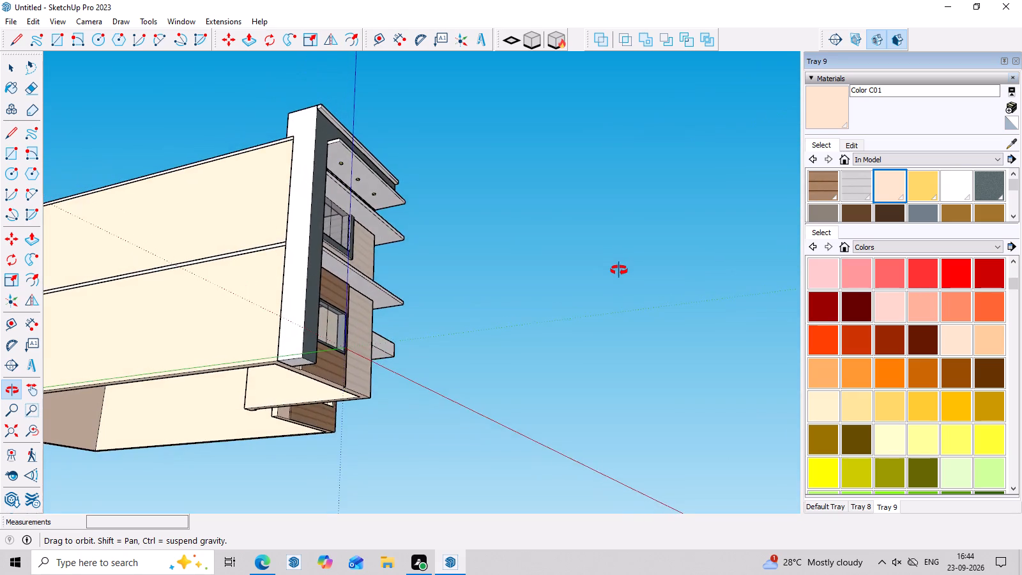
middle_click_drag(619, 270, 233, 370)
scroll(268, 357, "up", 5)
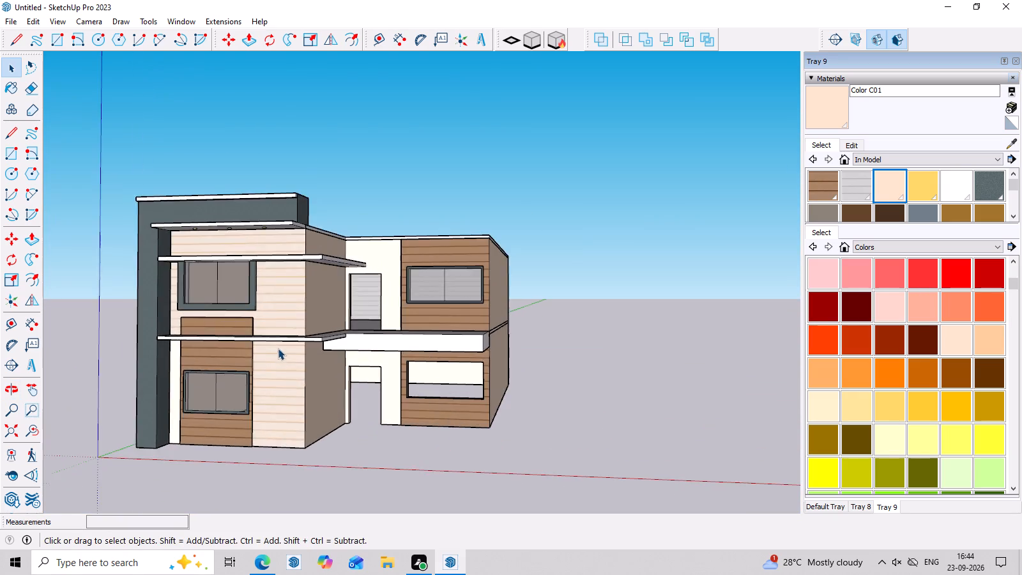
scroll(278, 348, "up", 3)
scroll(439, 323, "down", 3)
middle_click_drag(445, 332, 449, 349)
scroll(449, 349, "up", 7)
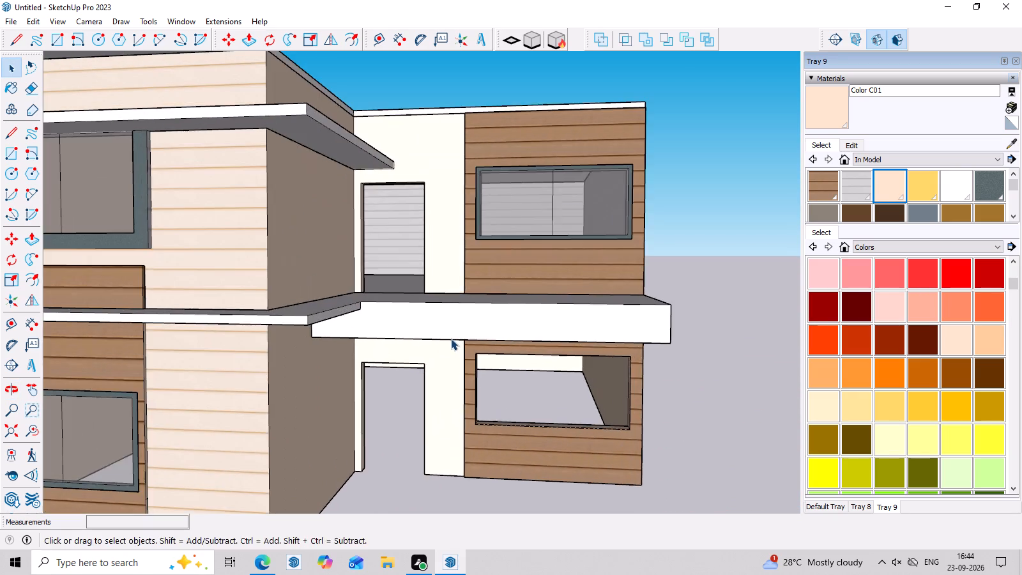
middle_click_drag(451, 339, 457, 296)
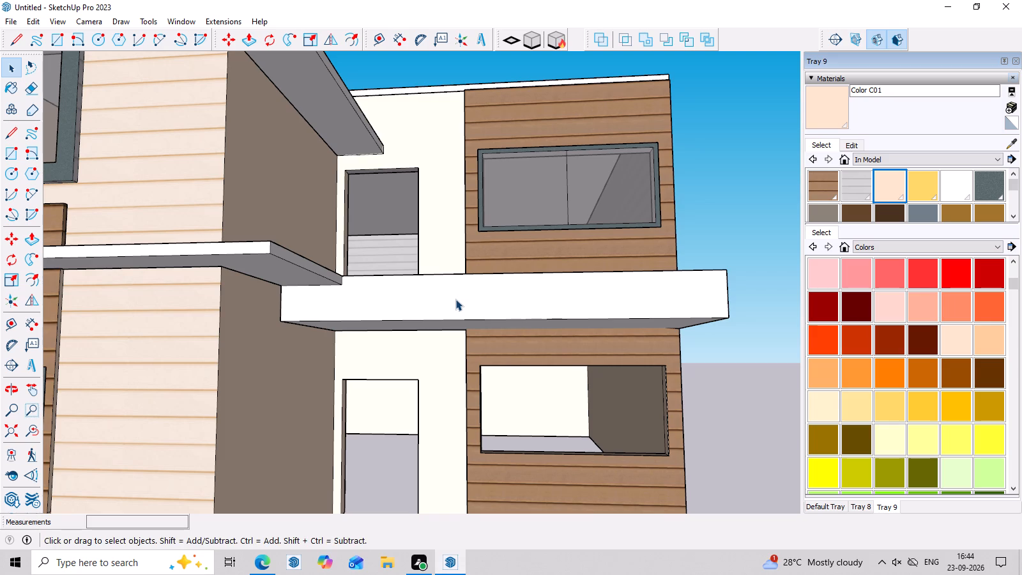
Open the slab group and push the narrow slab's side face back 2' 4", flush with the side wall.
left_click(303, 266)
scroll(303, 266, "up", 3)
double_click(303, 266)
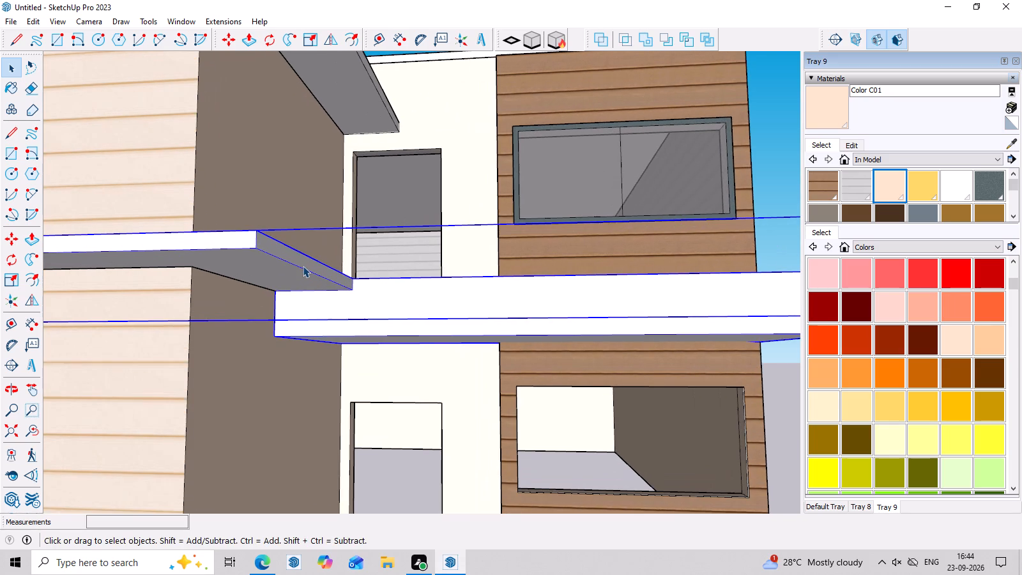
left_click(303, 266)
left_click(304, 257)
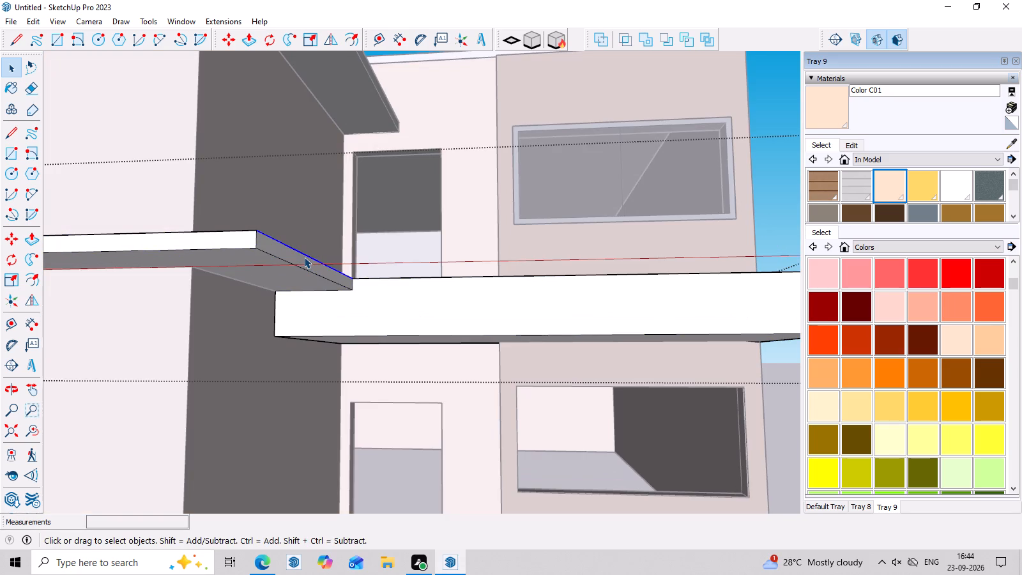
left_click(303, 257)
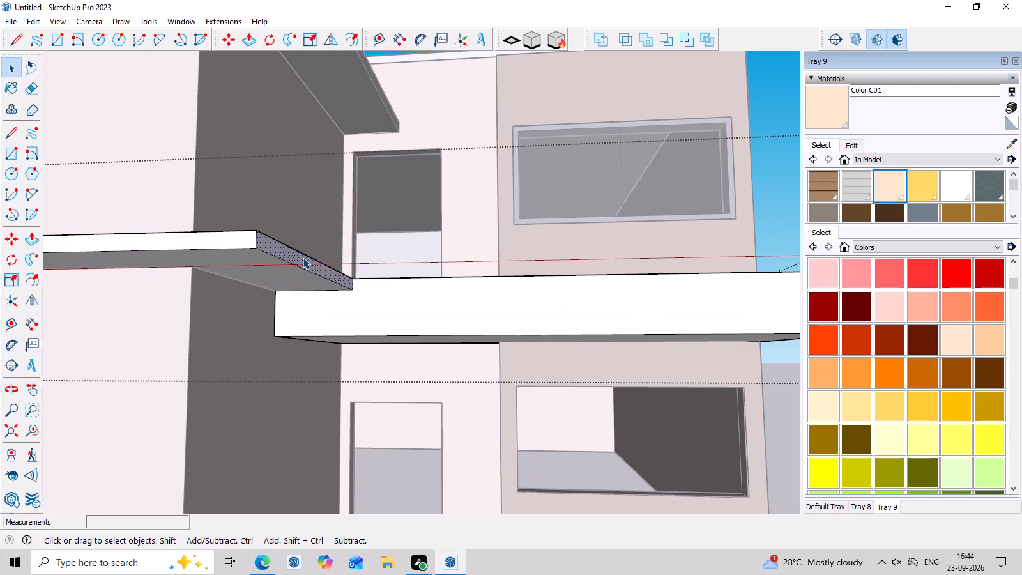
key("p")
left_click(303, 257)
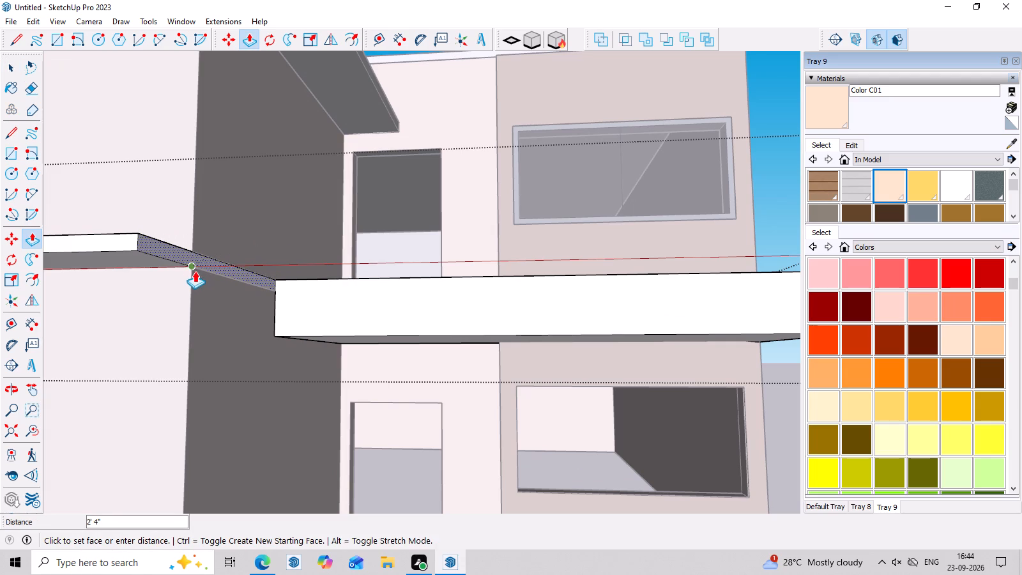
left_click(191, 266)
Push the narrow slab's front face back 2' 4", flush with the front wall, and close the slab group.
scroll(204, 279, "down", 15)
middle_click_drag(455, 471, 636, 513)
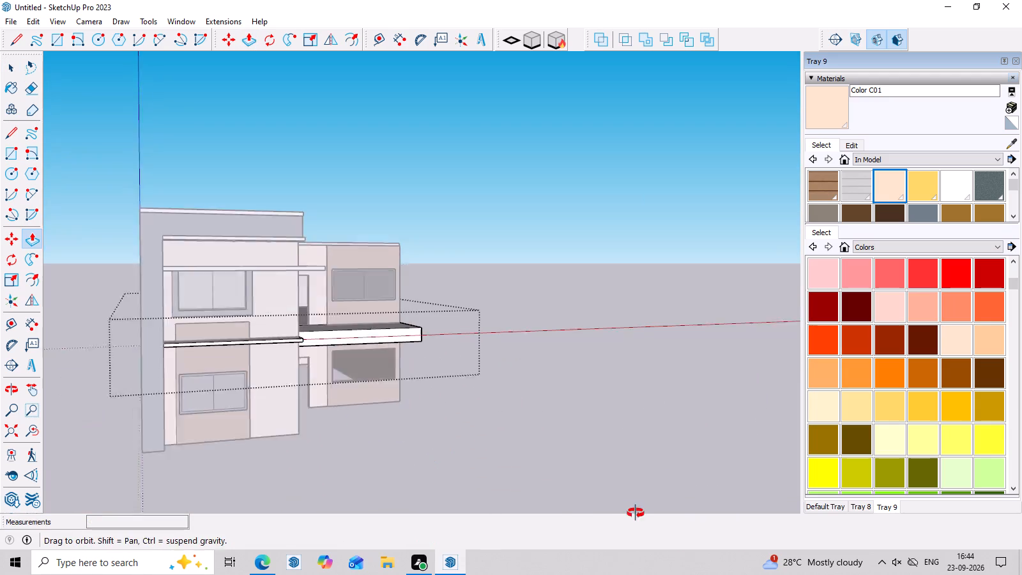
middle_click_drag(636, 513, 637, 513)
scroll(257, 321, "up", 4)
scroll(301, 372, "up", 3)
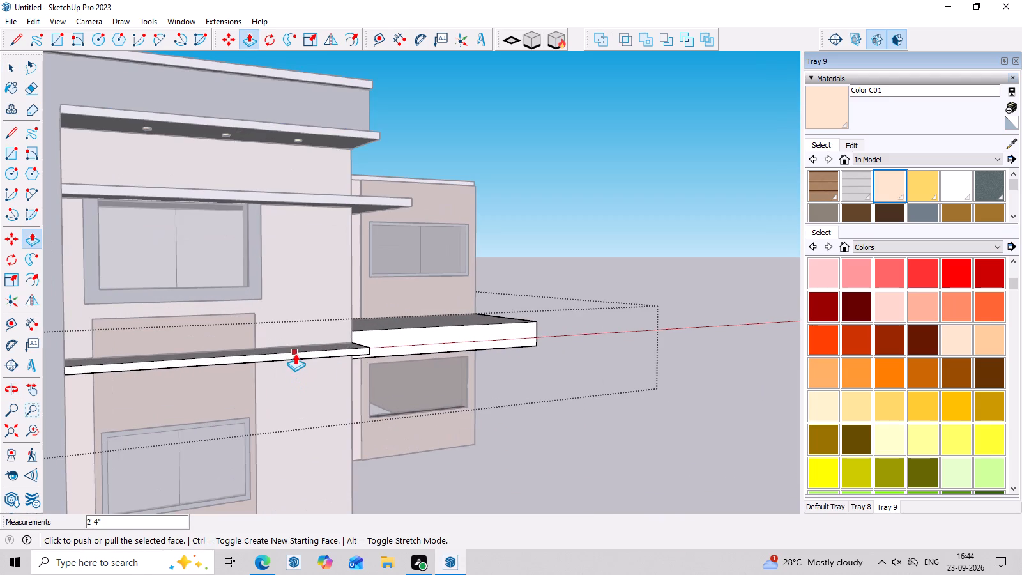
key("space")
left_click(295, 353)
left_click(295, 353)
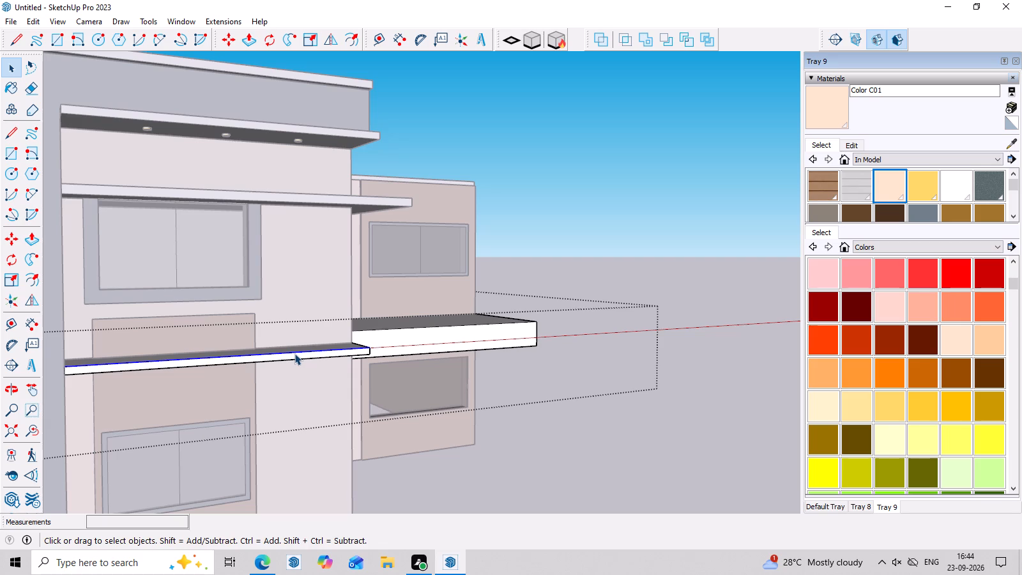
left_click(295, 355)
key("p")
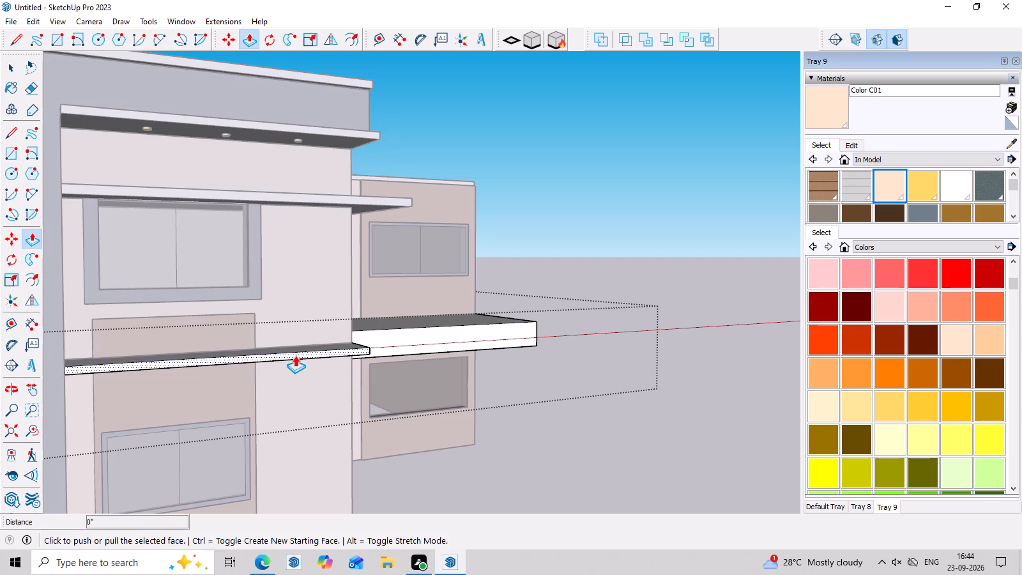
left_click(295, 355)
left_click(82, 359)
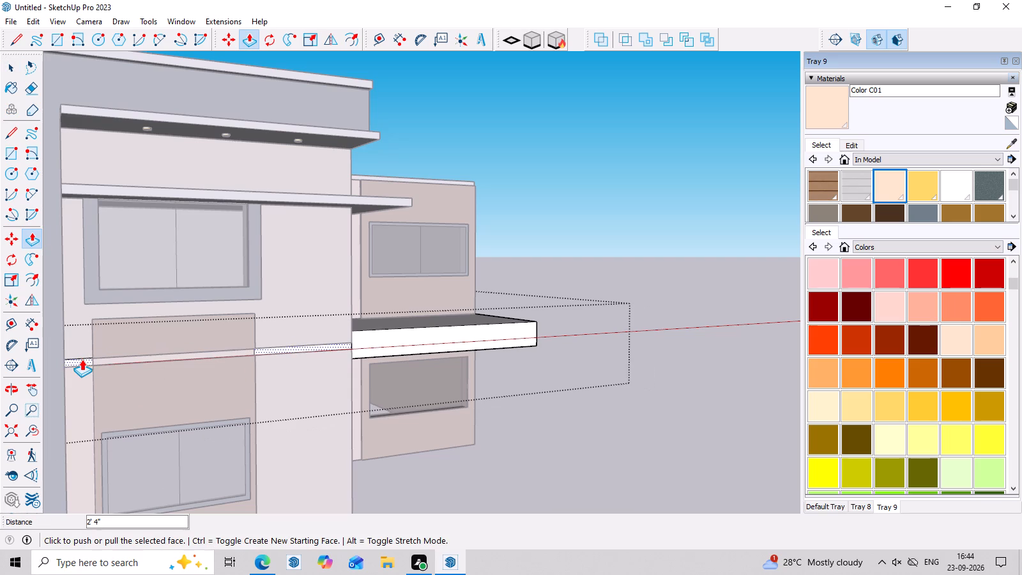
key("Escape")
key("space")
left_click(475, 419)
scroll(475, 419, "down", 8)
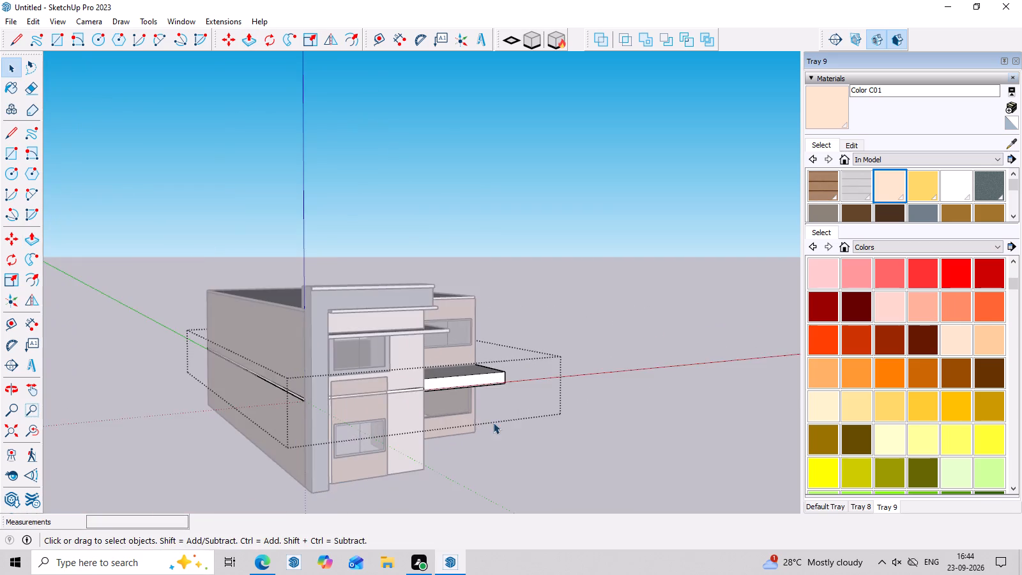
middle_click_drag(494, 422, 314, 387)
left_click(657, 366)
Examine the flush slab band across the front facade and its junction with the balcony, from close up and from a distance.
scroll(641, 369, "up", 8)
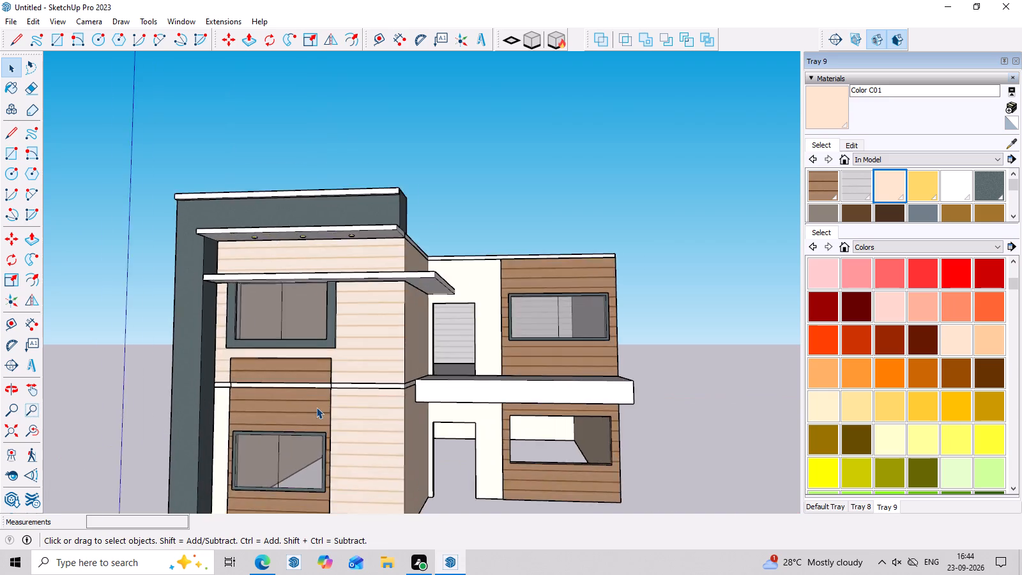
scroll(316, 407, "up", 16)
middle_click_drag(365, 381, 259, 363)
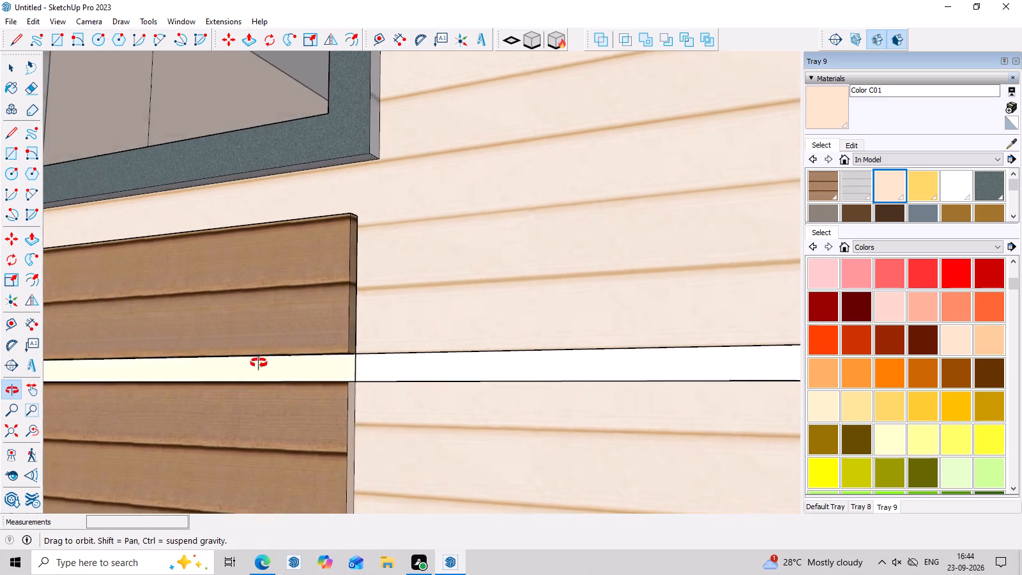
middle_click_drag(259, 363, 220, 355)
scroll(257, 351, "up", 1)
scroll(260, 351, "down", 15)
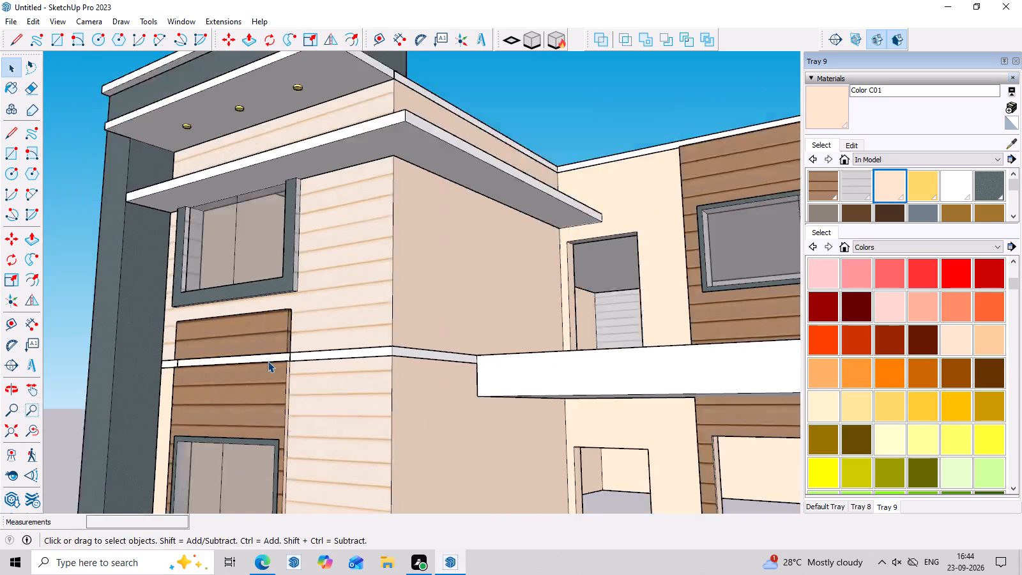
scroll(268, 361, "down", 12)
middle_click_drag(385, 446, 628, 448)
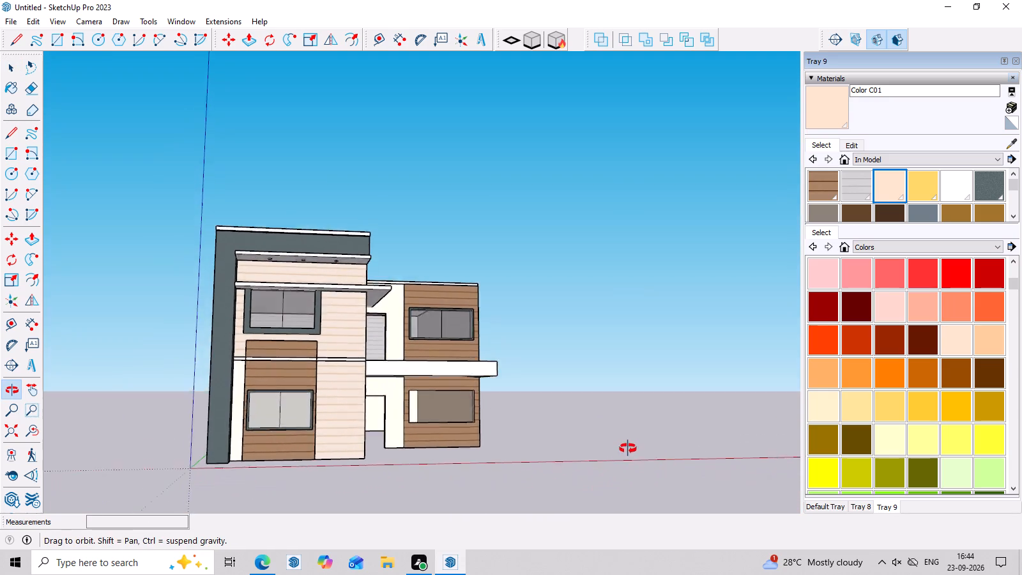
middle_click_drag(628, 448, 262, 392)
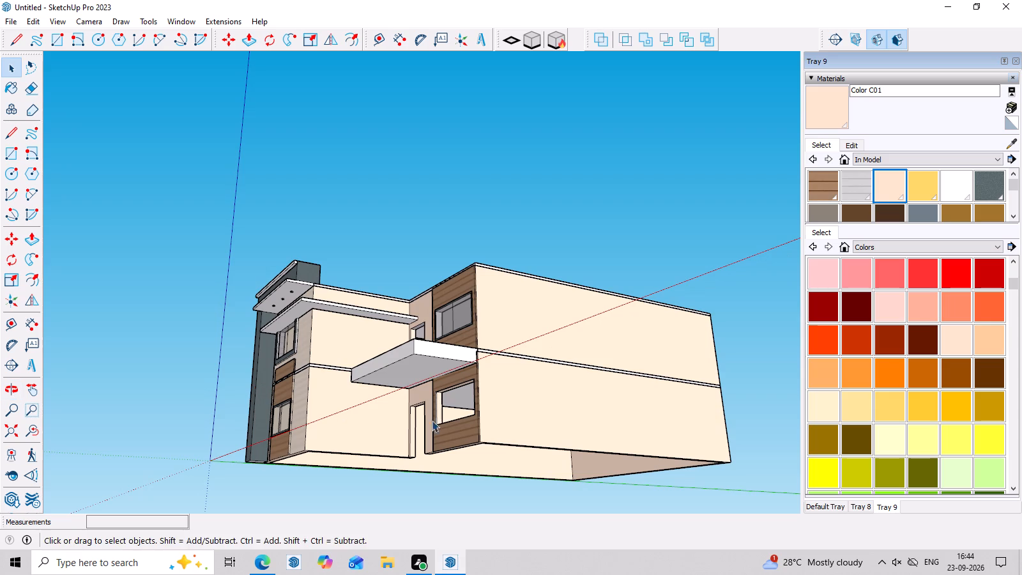
middle_click_drag(324, 383, 526, 388)
scroll(287, 314, "down", 8)
middle_click_drag(284, 336, 450, 420)
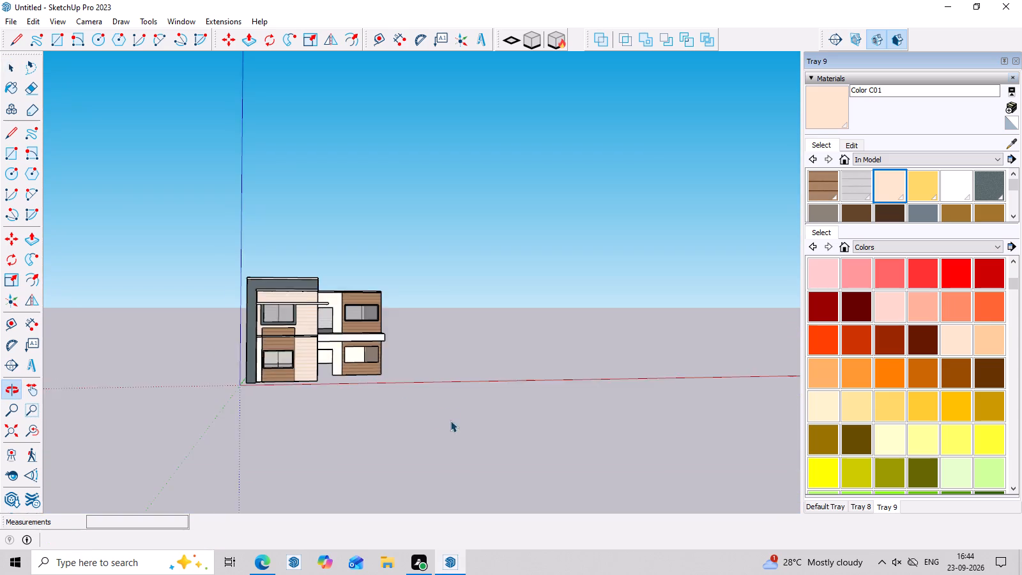
scroll(295, 344, "up", 20)
scroll(295, 344, "up", 3)
scroll(414, 383, "down", 17)
middle_click_drag(518, 468, 461, 406)
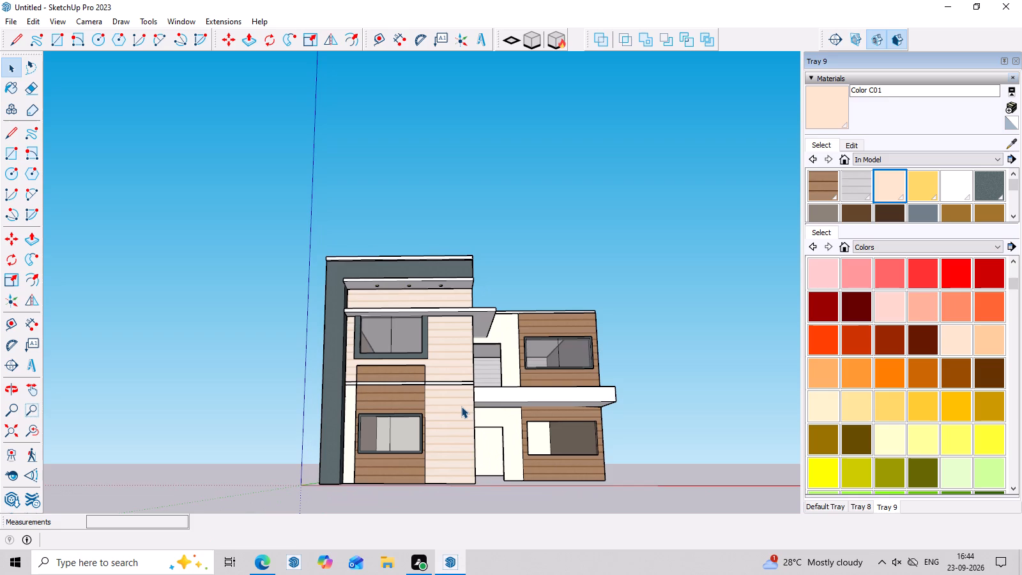
Inside the slab group, draw a rectangle about 7' 2" by 4" on the band, spanning the width of the wood siding panel.
scroll(335, 362, "up", 16)
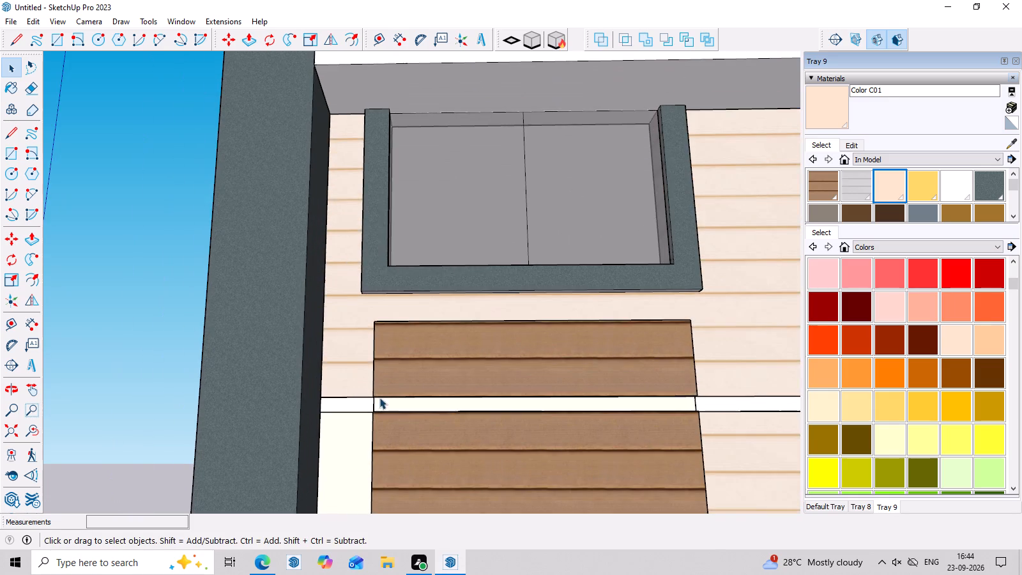
left_click(388, 404)
left_click(388, 404)
scroll(388, 404, "up", 2)
double_click(388, 404)
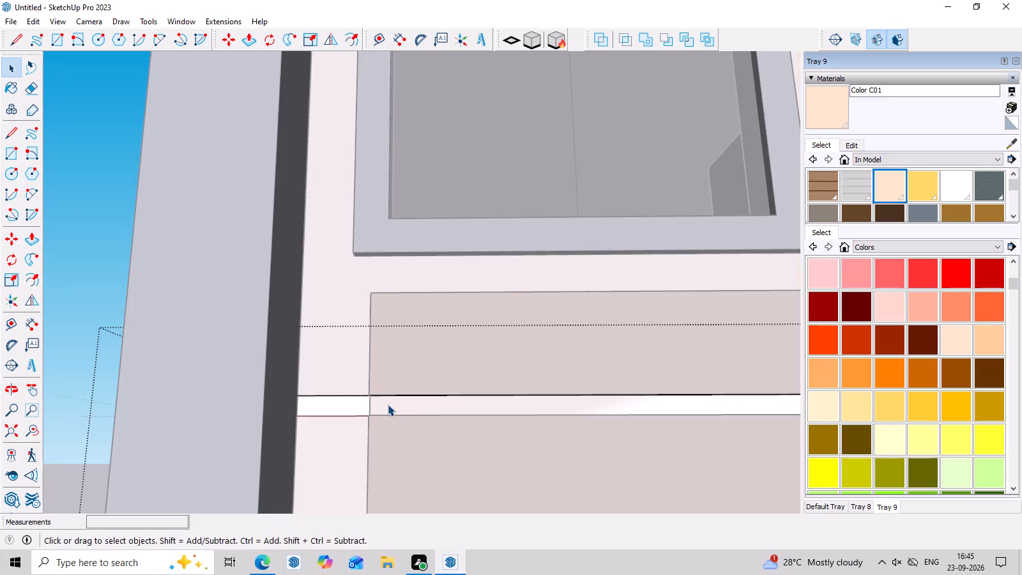
scroll(388, 404, "up", 3)
double_click(388, 404)
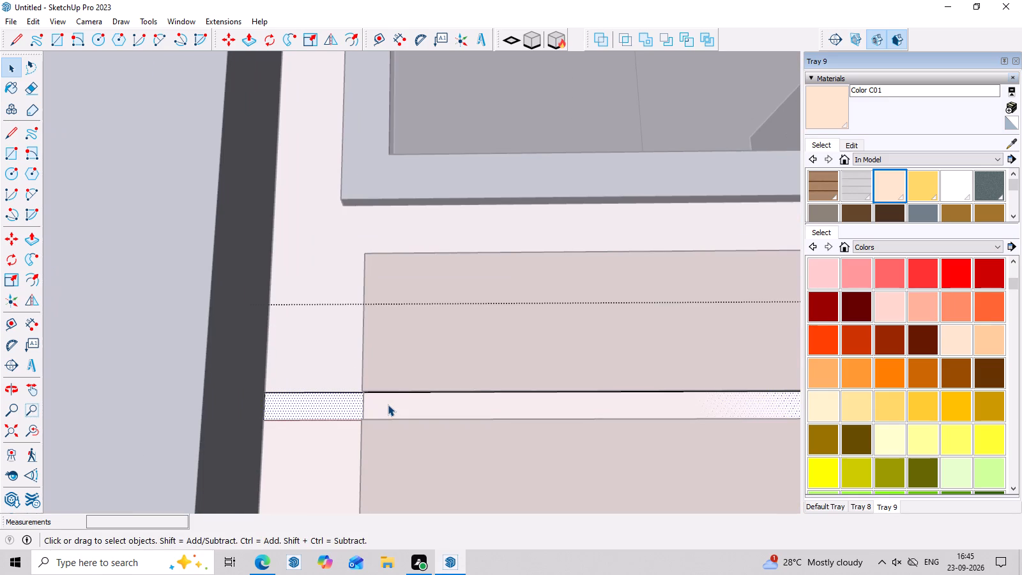
key("r")
scroll(363, 400, "up", 3)
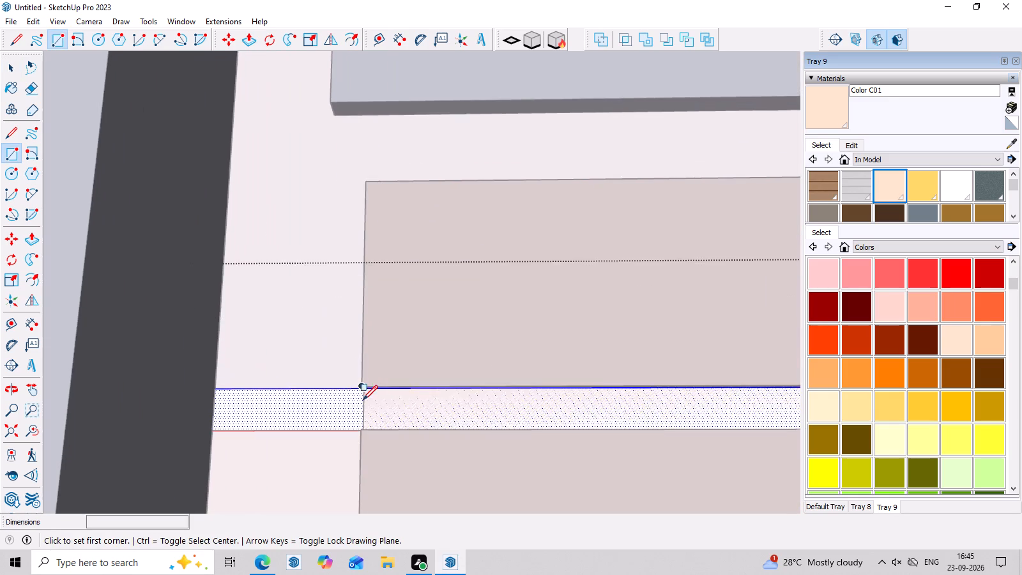
scroll(363, 400, "up", 4)
middle_click_drag(381, 413, 391, 347)
left_click(359, 387)
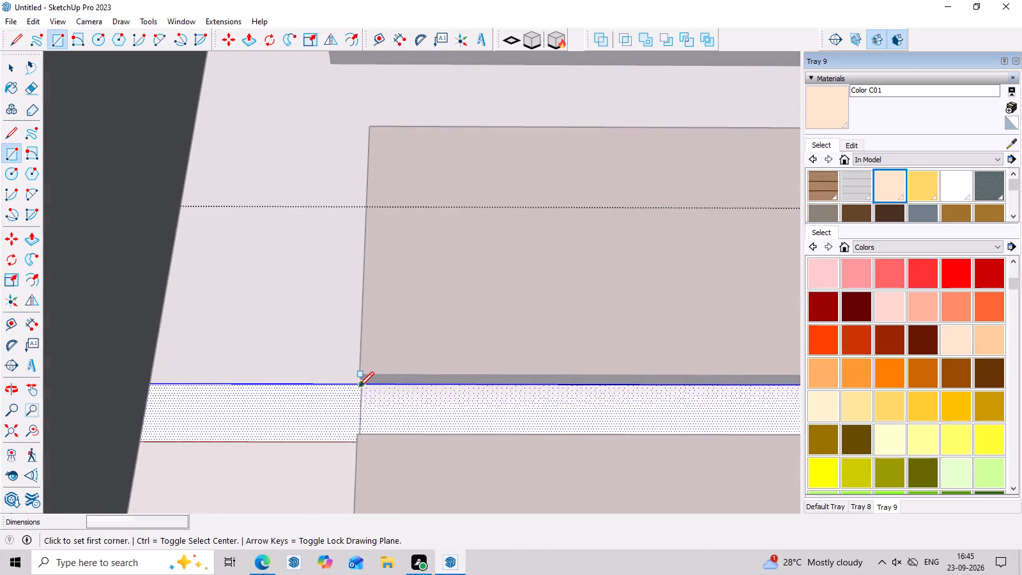
scroll(494, 448, "down", 20)
scroll(494, 448, "down", 2)
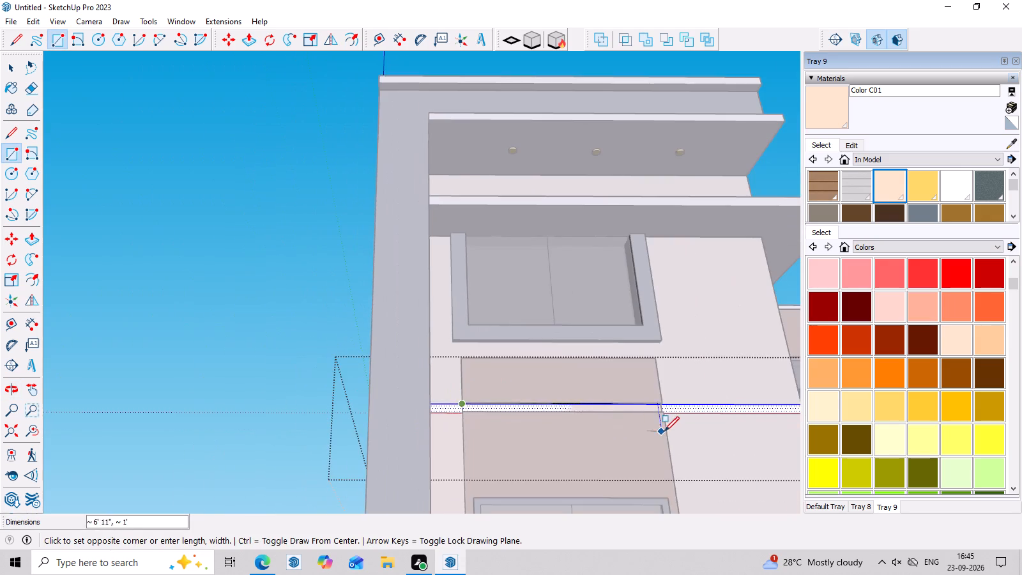
scroll(666, 429, "up", 20)
scroll(666, 429, "up", 5)
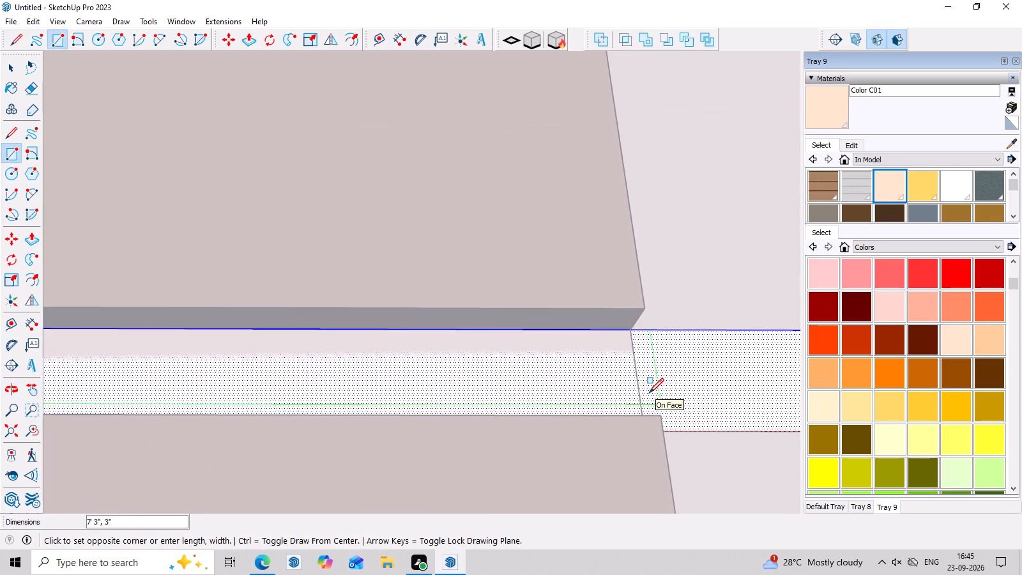
middle_click_drag(649, 393, 628, 458)
scroll(637, 421, "up", 4)
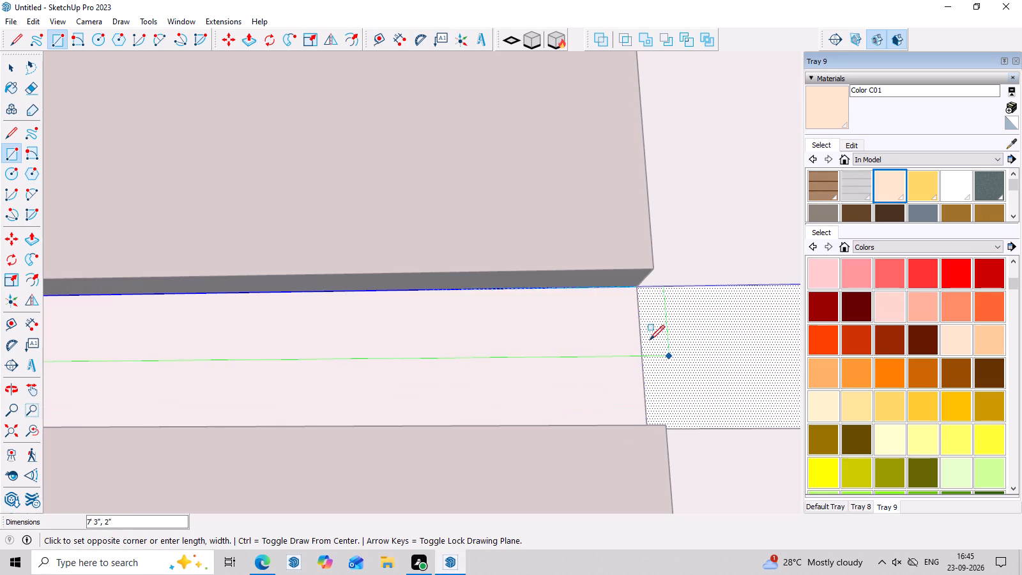
left_click(636, 286)
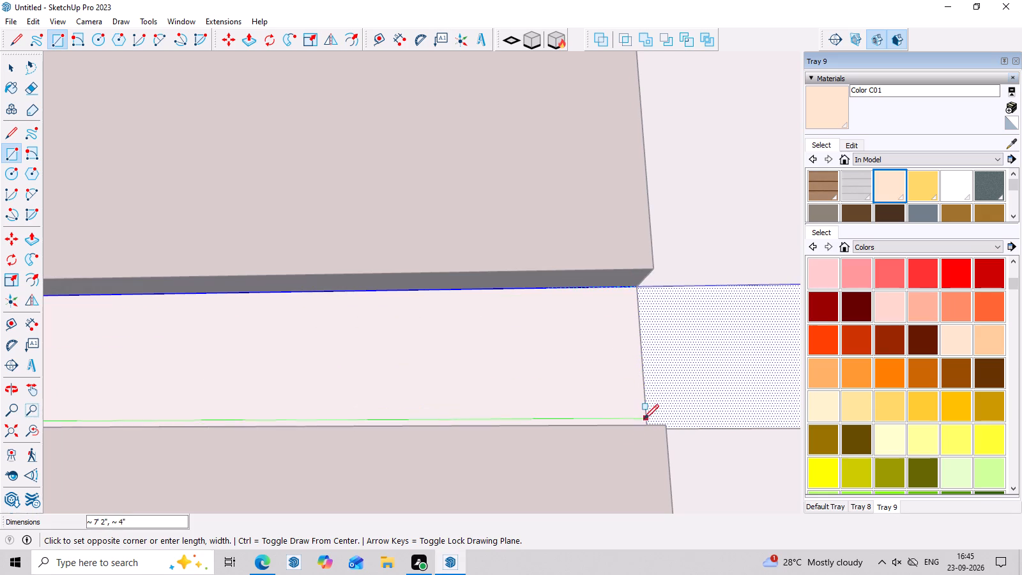
middle_click(644, 420)
middle_click_drag(644, 420, 644, 461)
scroll(611, 346, "down", 7)
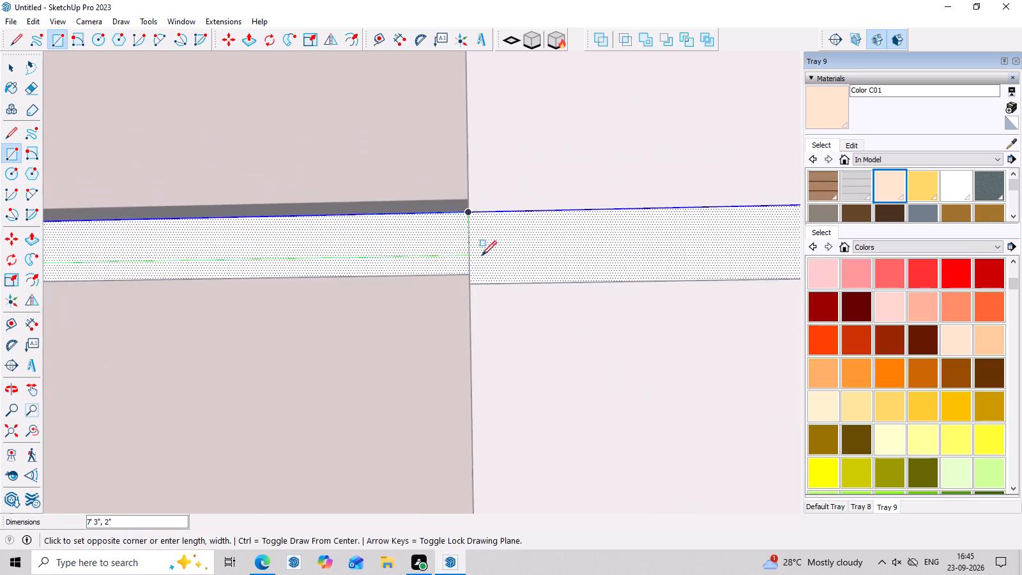
middle_click_drag(481, 256, 471, 371)
scroll(469, 291, "up", 13)
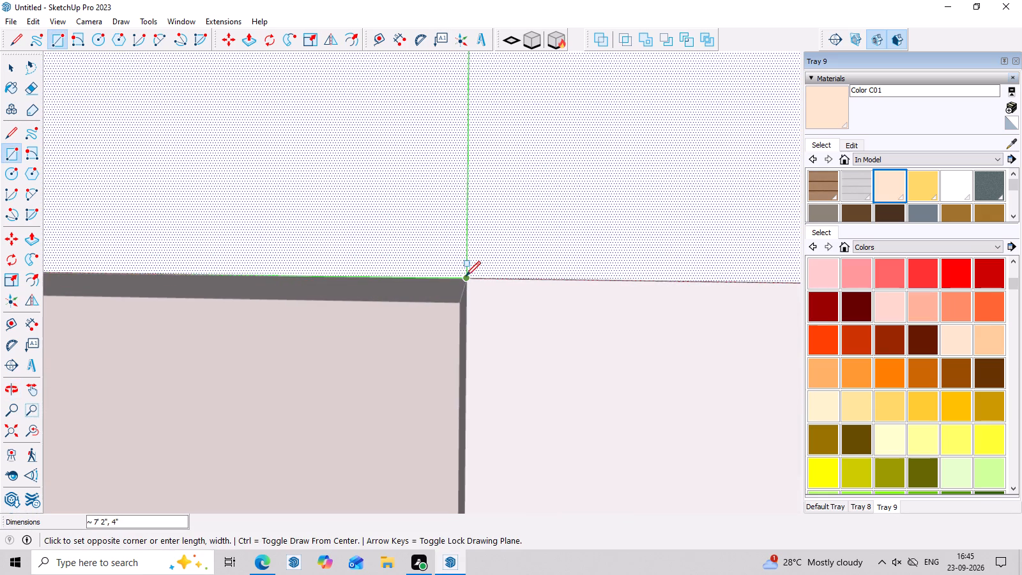
left_click(466, 277)
Pull the rectangle on the band outward 2", flush with the face of the wood siding panel.
scroll(466, 277, "down", 17)
key("space")
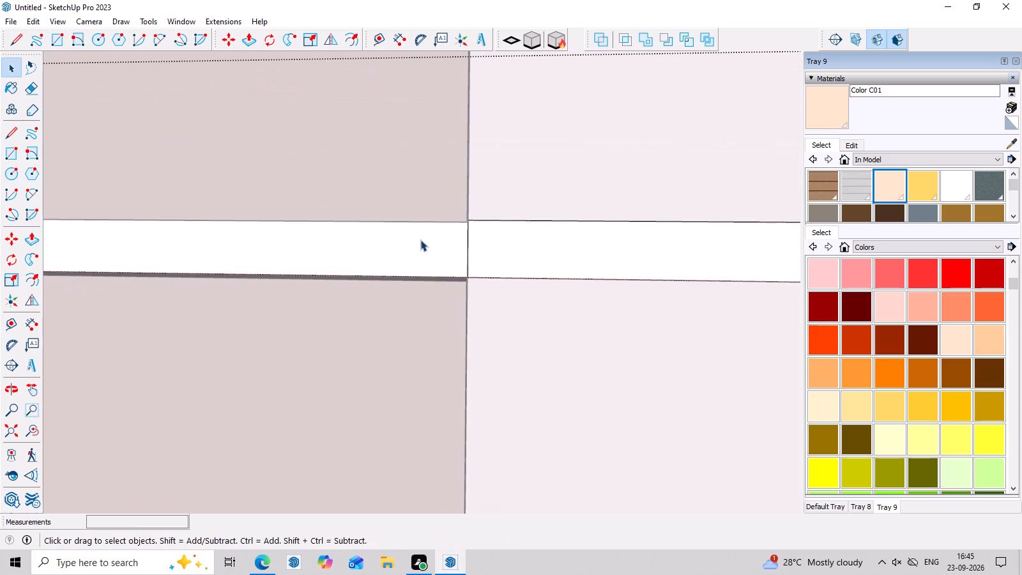
left_click(421, 241)
key("p")
left_click(422, 241)
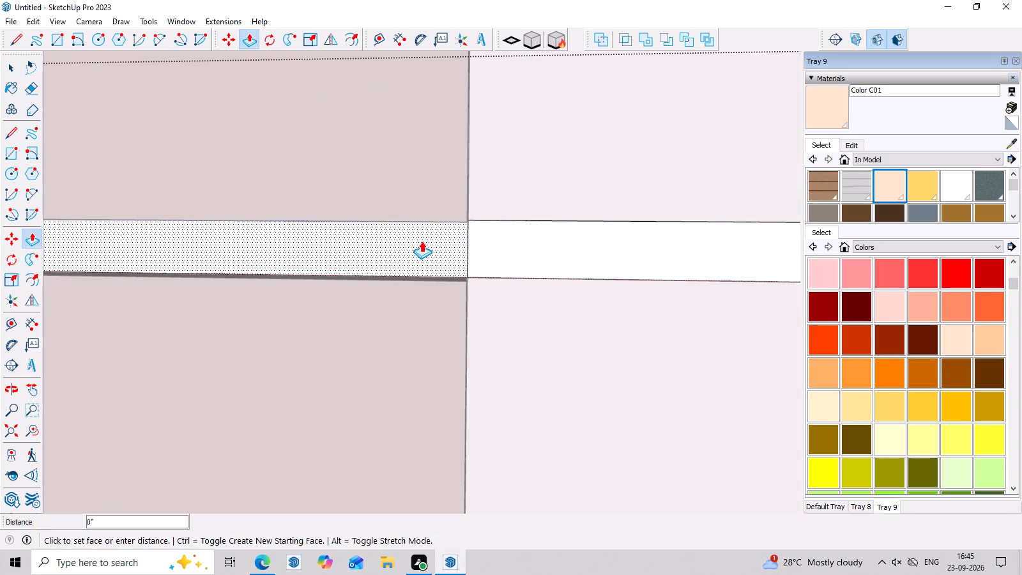
scroll(449, 280, "up", 6)
middle_click_drag(475, 303, 459, 299)
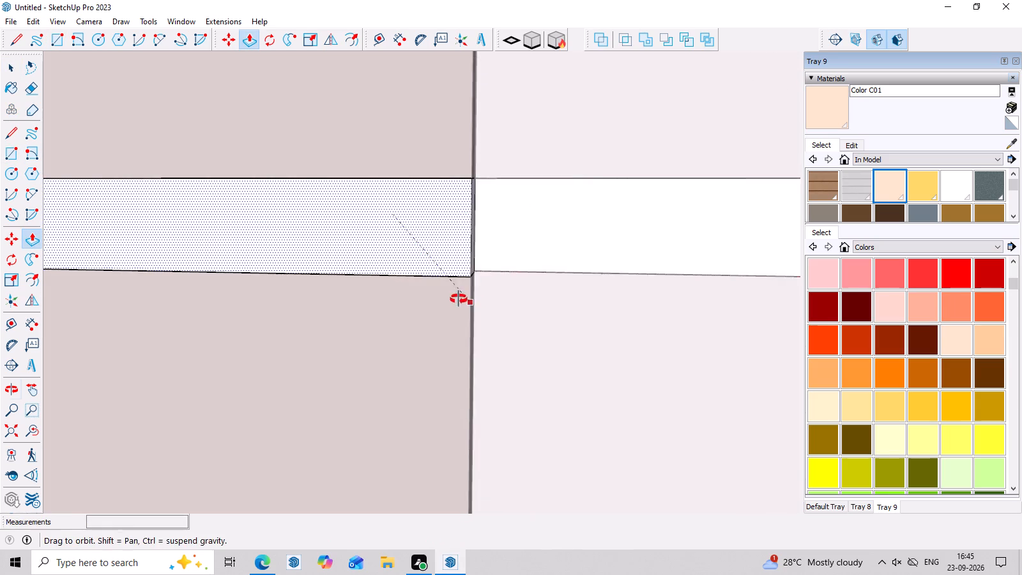
middle_click_drag(459, 299, 457, 298)
scroll(468, 288, "up", 7)
left_click(469, 271)
middle_click_drag(503, 309, 506, 316)
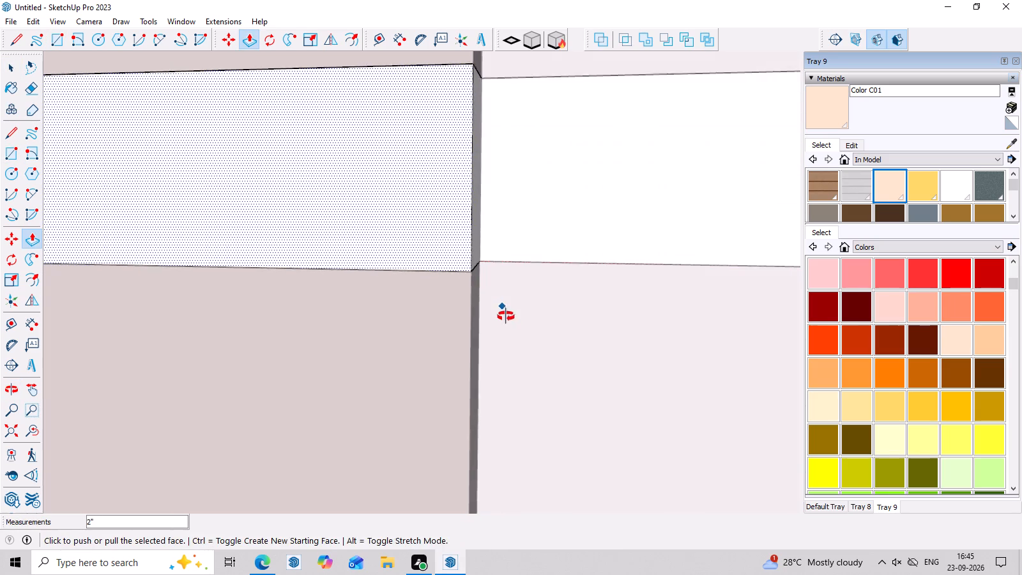
middle_click_drag(506, 316, 518, 354)
key("space")
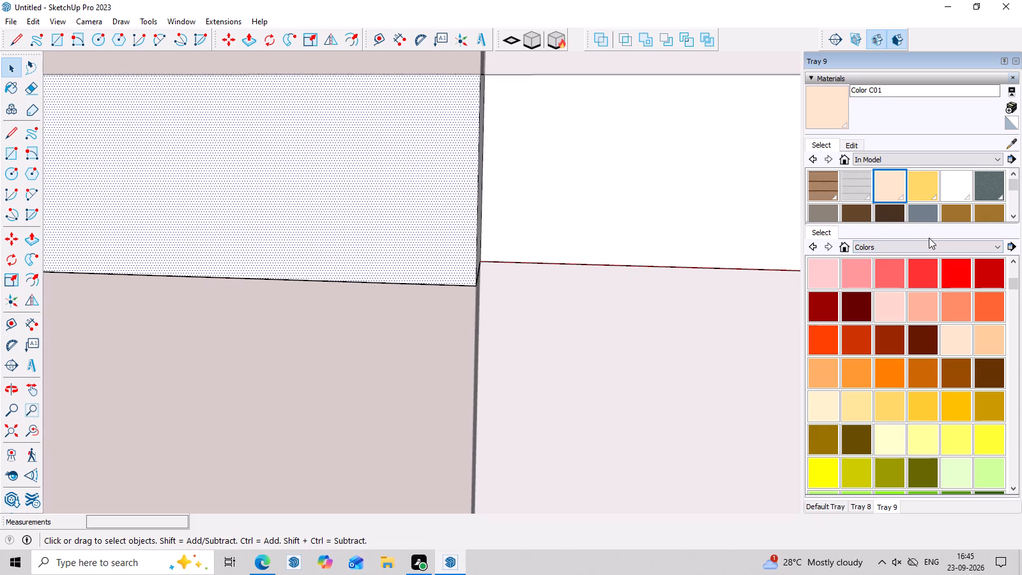
Paint the raised band's front face and its balcony-side end with the Cladding Siding Tan material from Brick, Cladding and Siding.
left_click(924, 245)
left_click(926, 299)
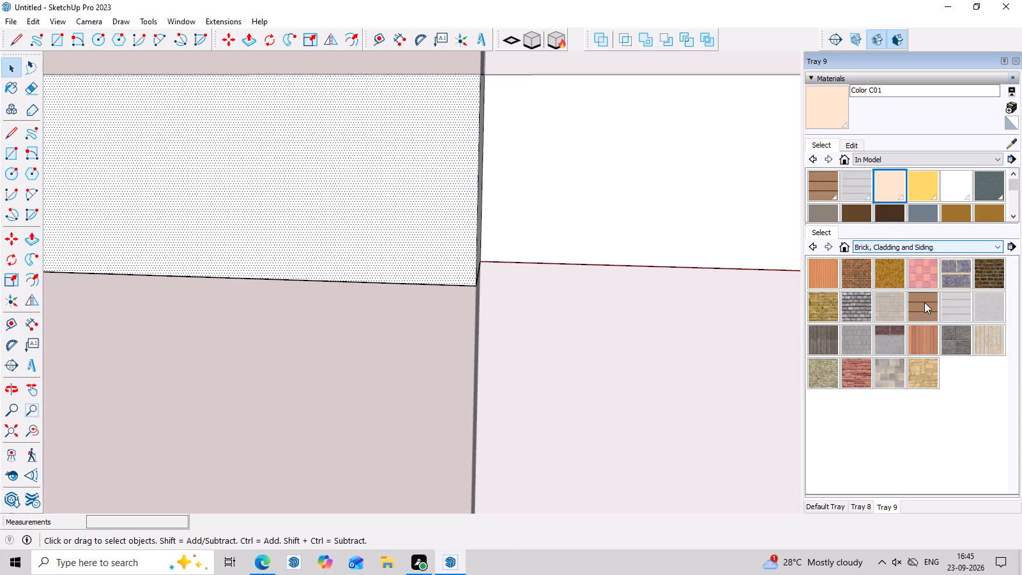
left_click(924, 302)
left_click(409, 215)
scroll(413, 218, "down", 4)
middle_click_drag(458, 245, 265, 234)
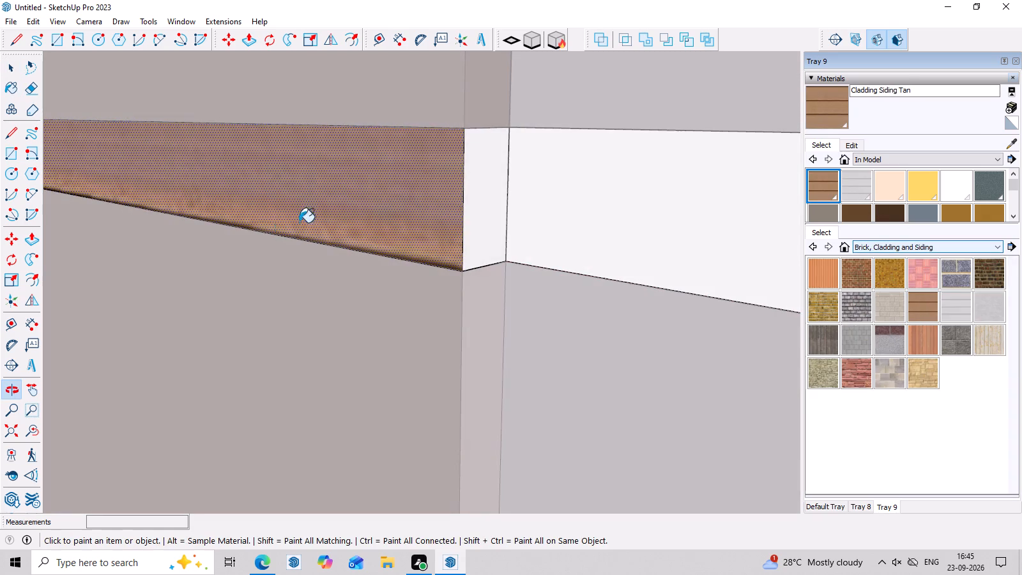
left_click(487, 201)
scroll(469, 213, "down", 18)
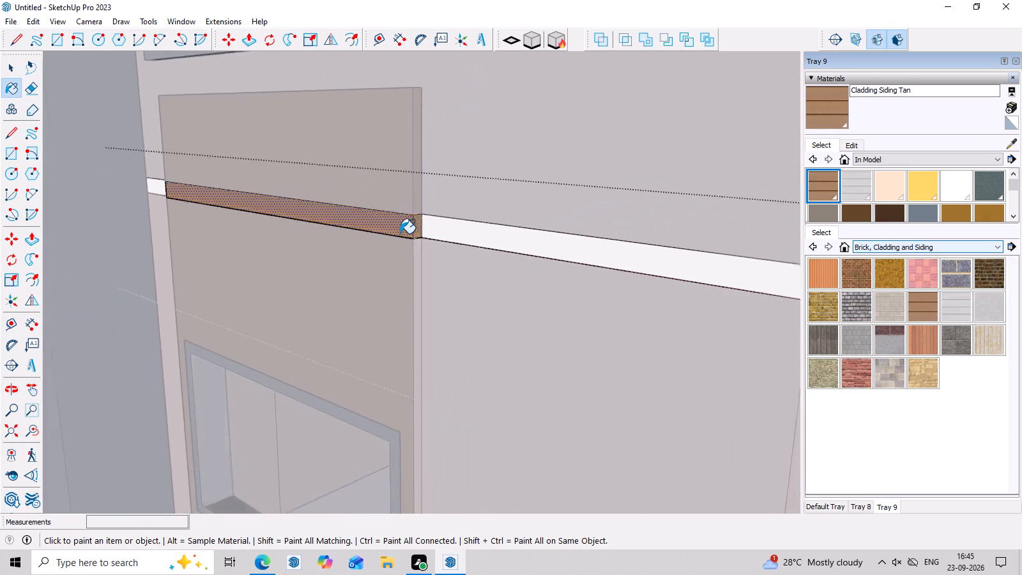
Paint the raised band's other end, facing the dark corner column, with Cladding Siding Tan and close the slab group.
scroll(400, 233, "down", 2)
middle_click_drag(210, 224, 705, 253)
scroll(496, 268, "up", 4)
scroll(495, 268, "down", 5)
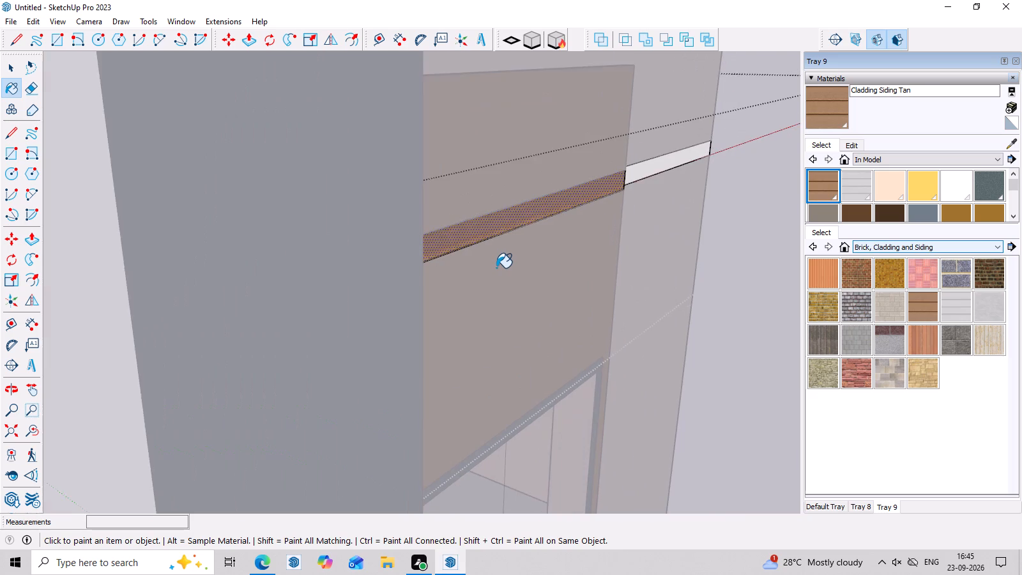
scroll(496, 268, "down", 4)
middle_click_drag(558, 281, 423, 280)
scroll(238, 259, "up", 11)
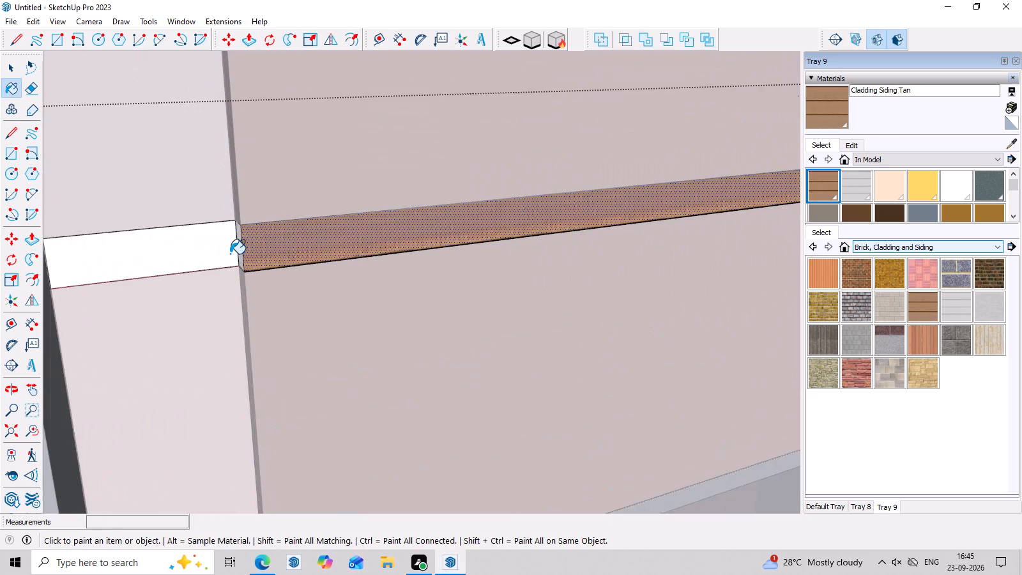
scroll(230, 254, "up", 6)
left_click(238, 233)
scroll(268, 248, "down", 11)
key("Escape")
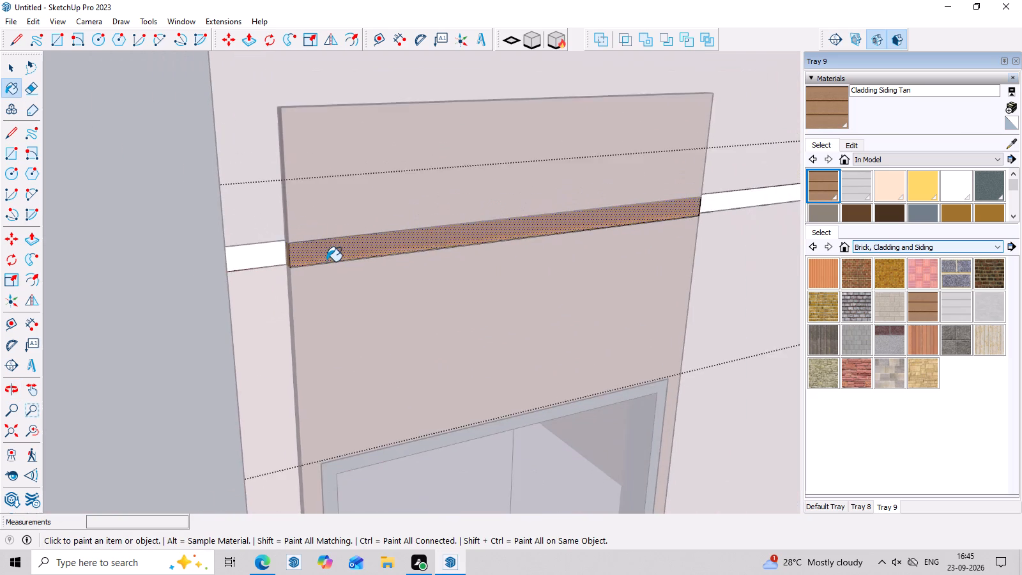
scroll(326, 261, "down", 14)
key("space")
left_click(782, 266)
Examine up close how the painted band lines up with the surrounding wood siding panel.
scroll(630, 261, "down", 3)
middle_click_drag(632, 261, 464, 213)
scroll(462, 211, "down", 1)
scroll(449, 244, "up", 13)
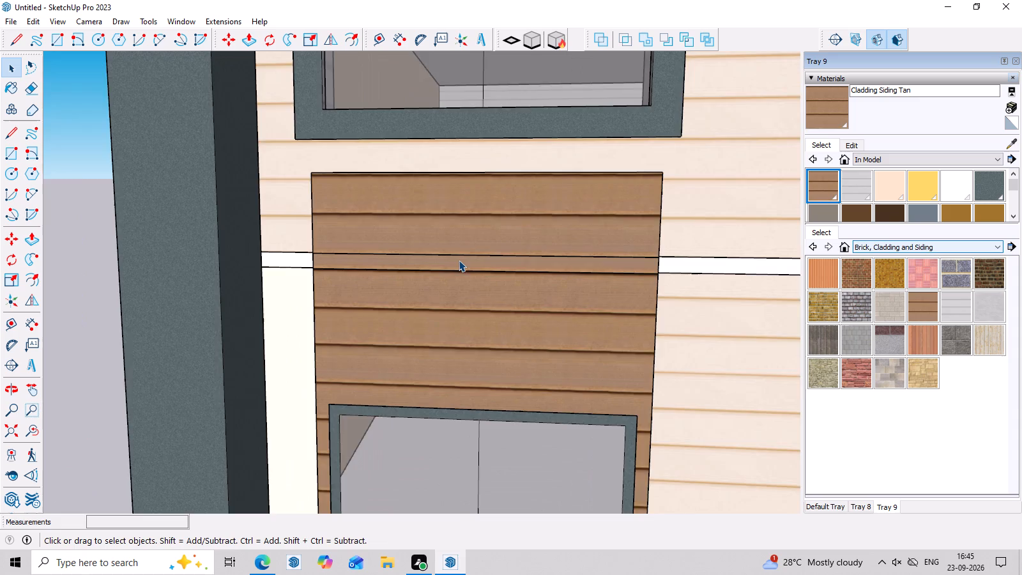
scroll(459, 260, "up", 5)
left_click(468, 250)
scroll(468, 250, "up", 3)
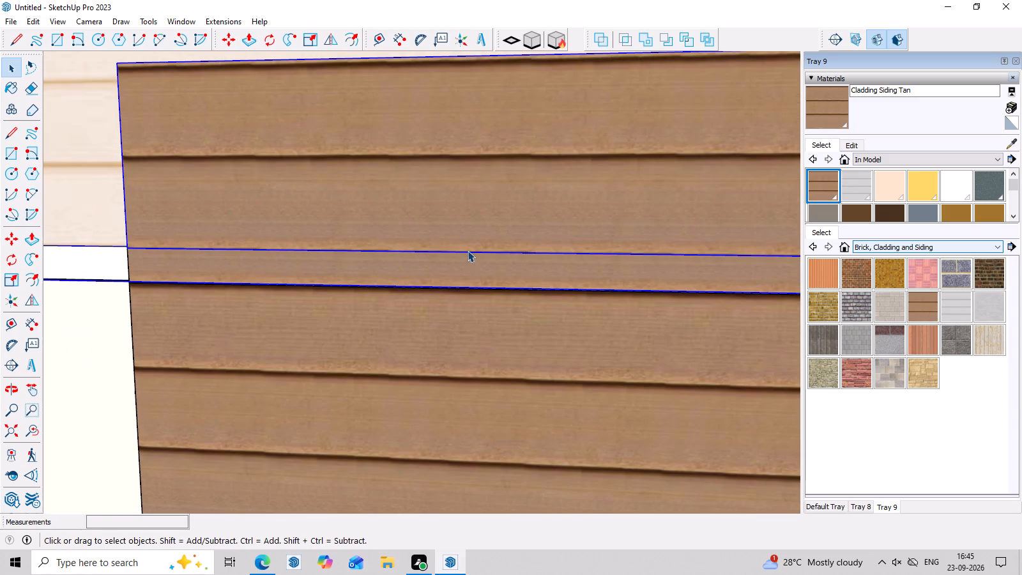
left_click(469, 253)
scroll(469, 253, "up", 3)
left_click(469, 253)
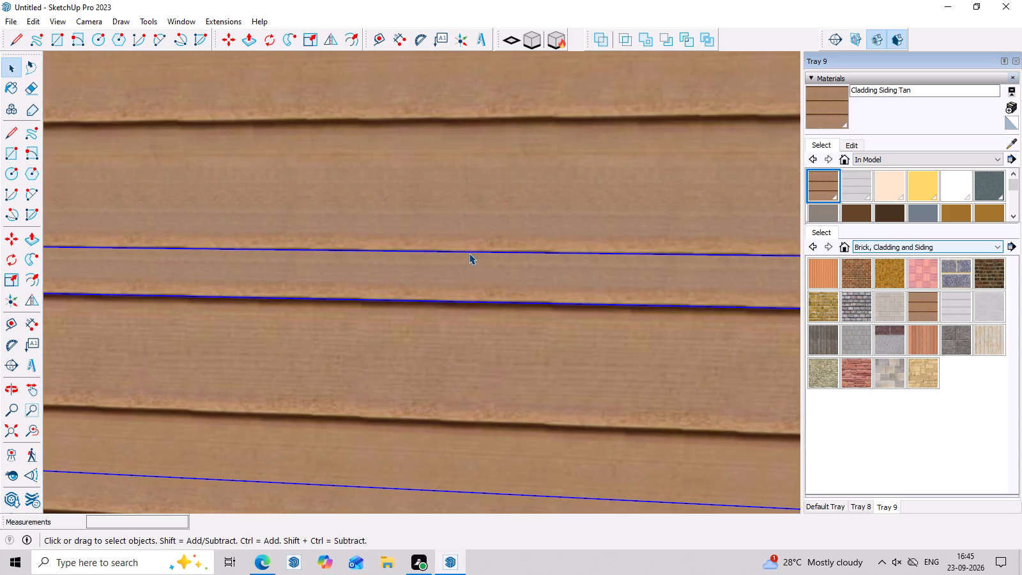
left_click(469, 253)
scroll(469, 253, "up", 3)
left_click(469, 253)
scroll(469, 253, "up", 3)
scroll(469, 253, "down", 3)
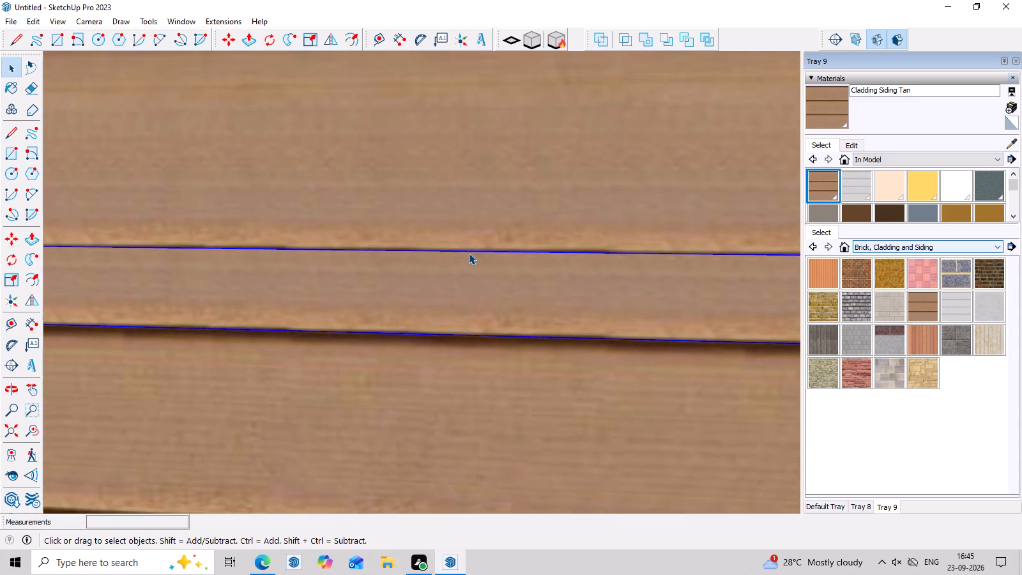
scroll(469, 253, "down", 20)
scroll(469, 253, "down", 4)
key("Escape")
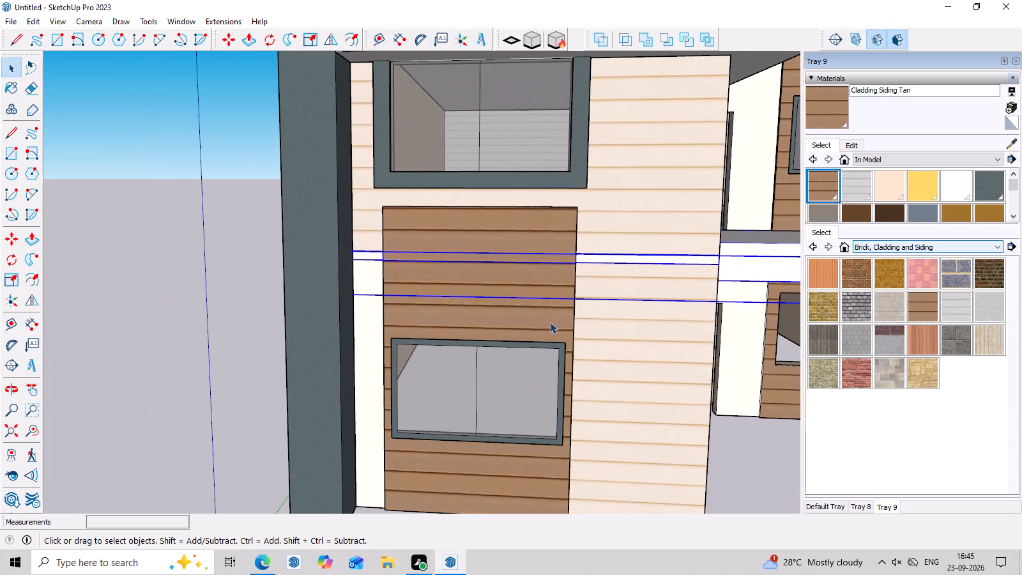
scroll(732, 364, "down", 3)
key("space")
left_click(233, 232)
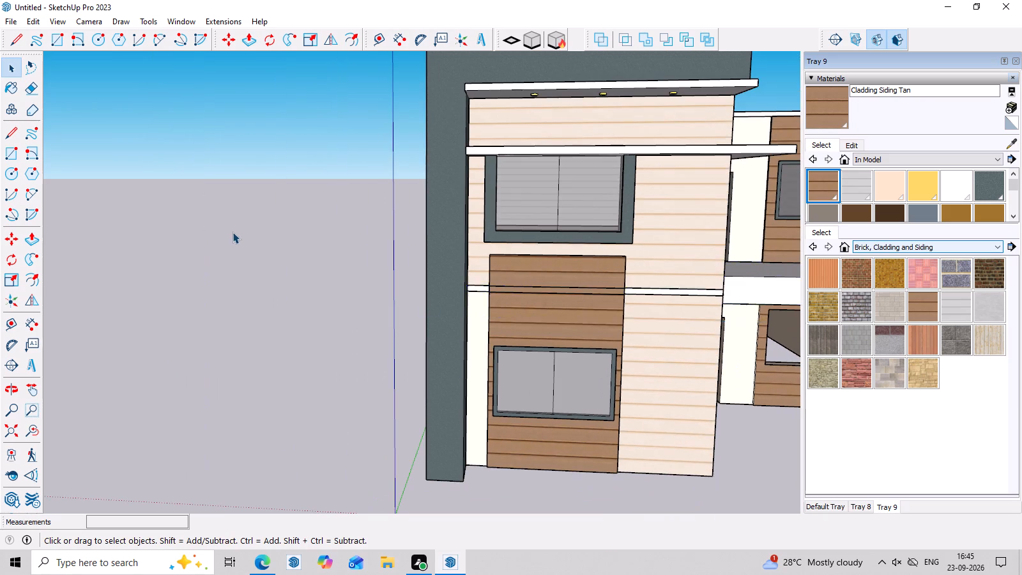
Examine the whole front facade and the remaining unpainted band sections from several angles.
scroll(234, 232, "down", 8)
scroll(489, 337, "up", 8)
middle_click_drag(507, 341, 584, 341)
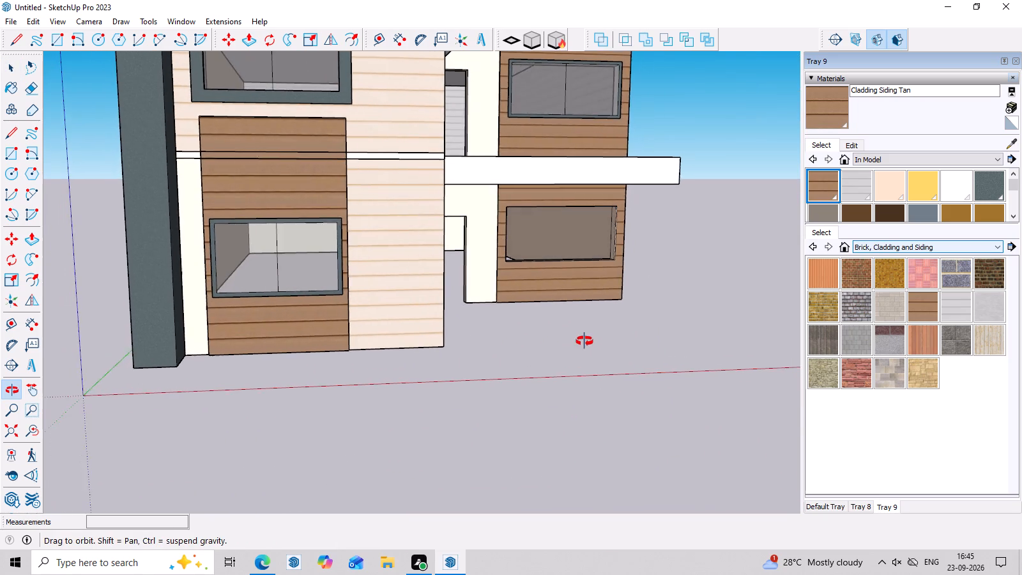
middle_click_drag(584, 341, 587, 356)
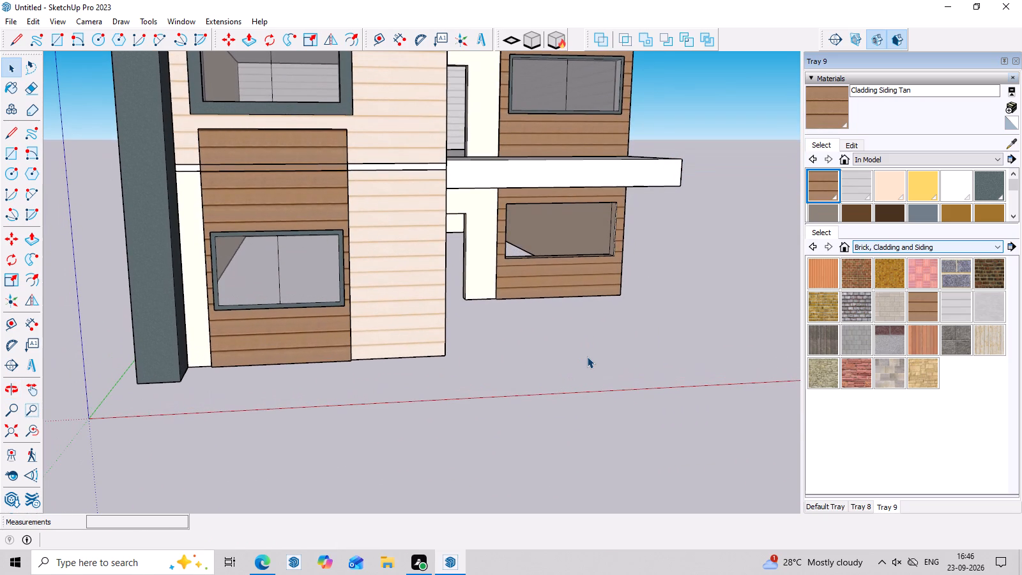
middle_click_drag(587, 356, 247, 332)
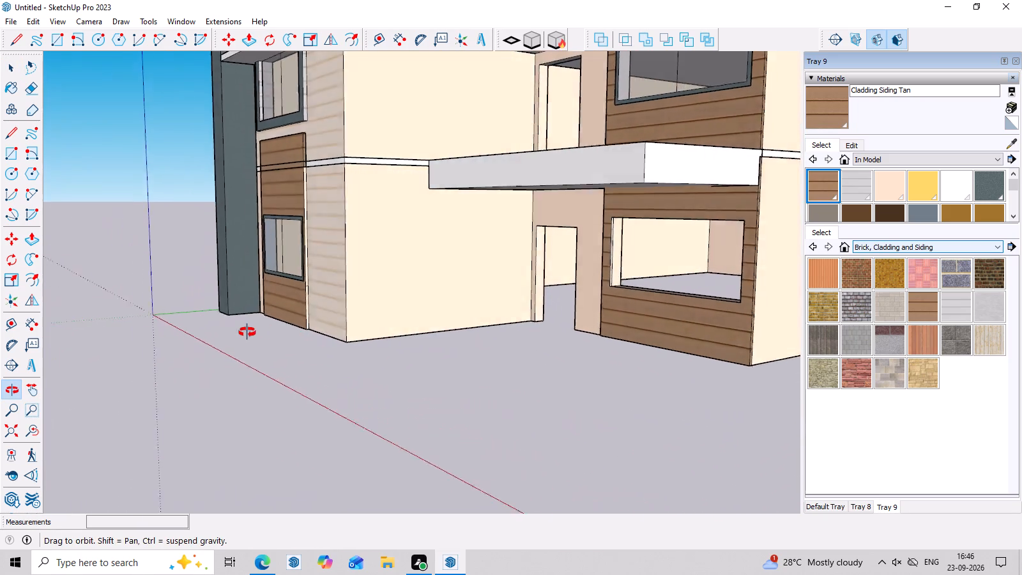
middle_click_drag(247, 332, 533, 344)
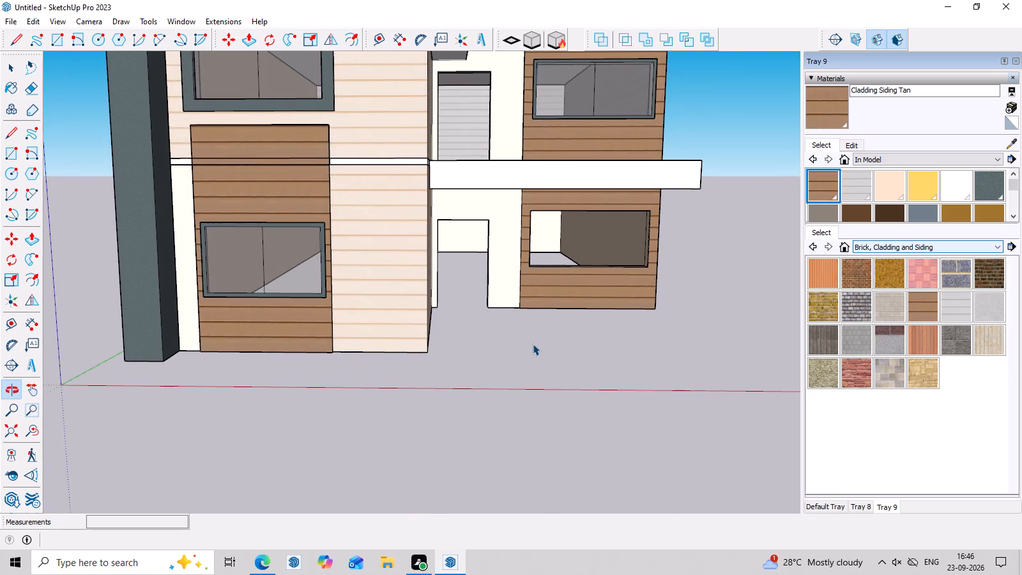
scroll(533, 344, "down", 7)
middle_click_drag(549, 361, 551, 314)
scroll(414, 225, "up", 3)
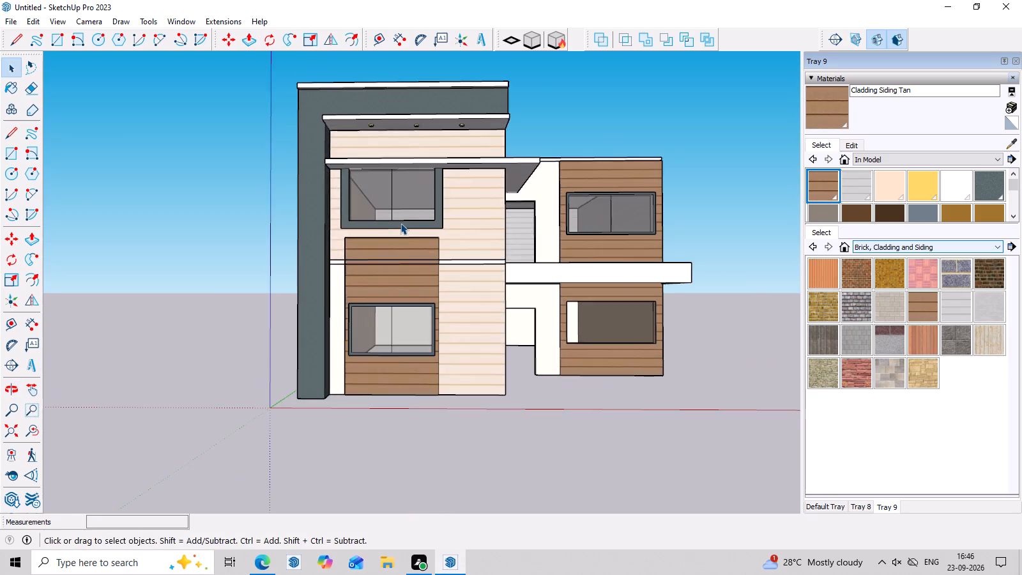
scroll(371, 249, "up", 5)
scroll(370, 249, "down", 3)
middle_click(438, 303)
scroll(541, 288, "up", 5)
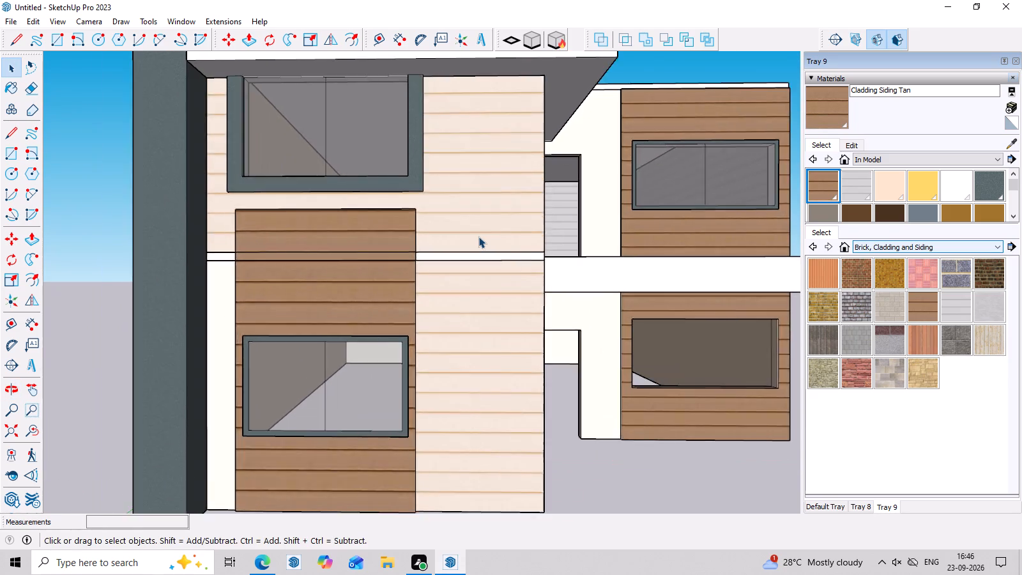
scroll(478, 236, "up", 2)
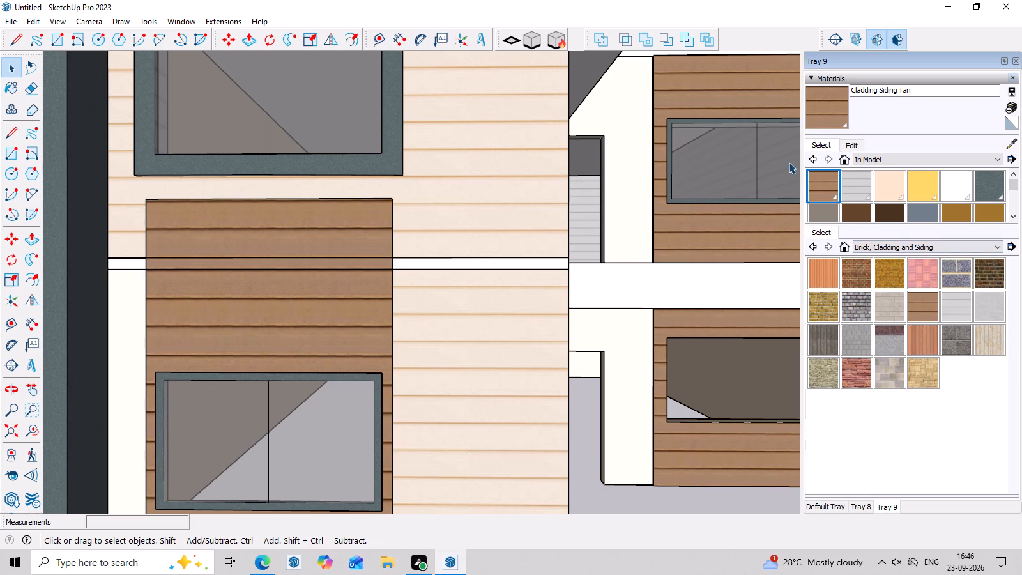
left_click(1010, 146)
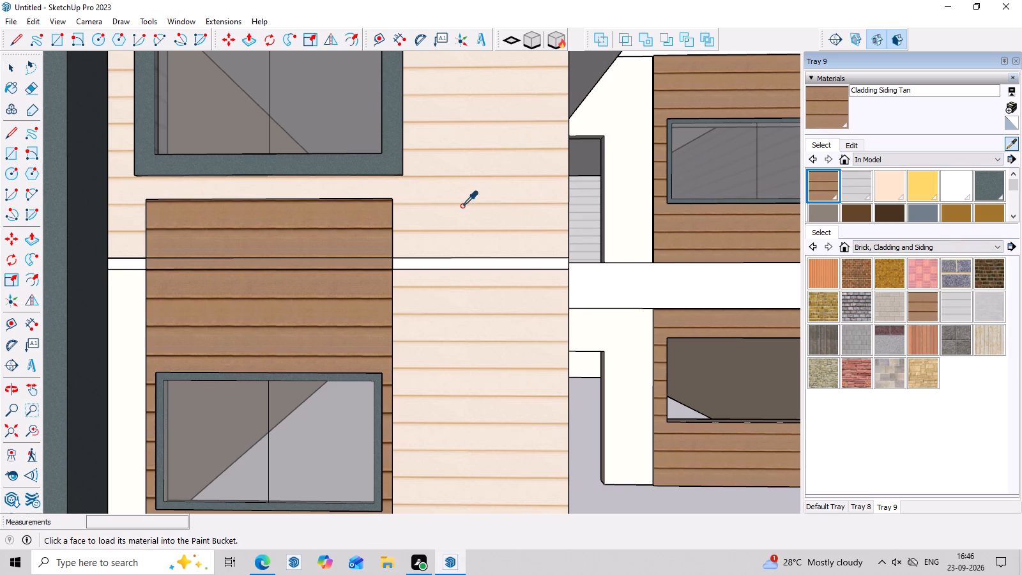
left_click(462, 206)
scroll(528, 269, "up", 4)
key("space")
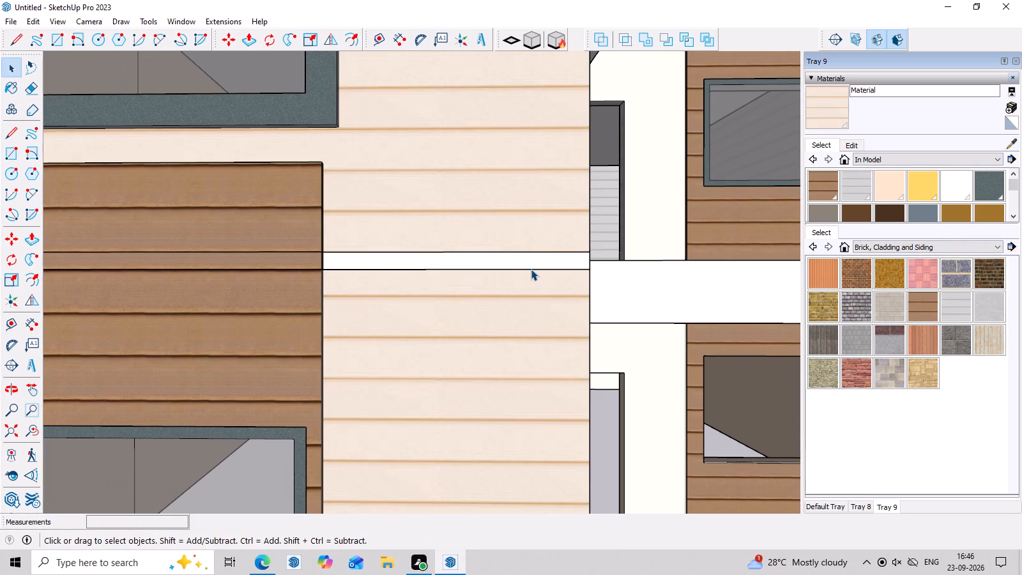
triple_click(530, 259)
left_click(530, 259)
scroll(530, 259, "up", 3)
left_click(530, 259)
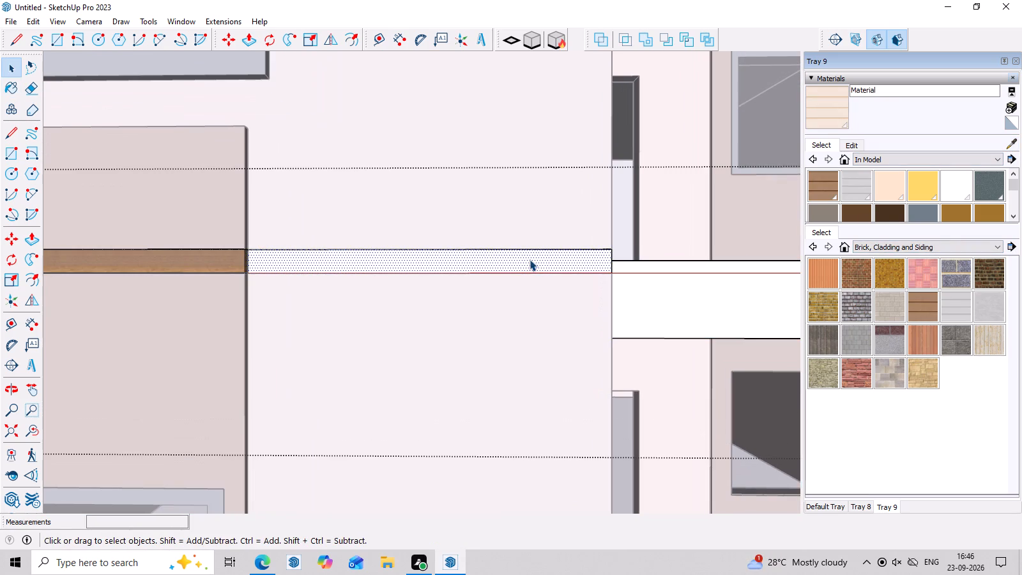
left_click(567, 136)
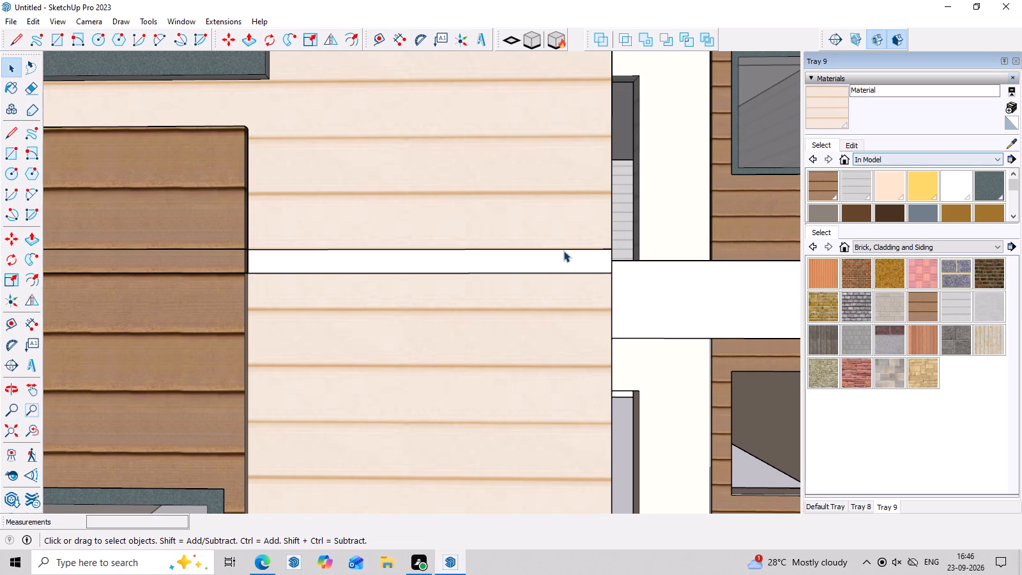
Inside the slab group, paint the band section between the wood panel and the balcony with the cream siding material sampled from the wall.
triple_click(563, 252)
scroll(563, 252, "up", 2)
left_click(558, 250)
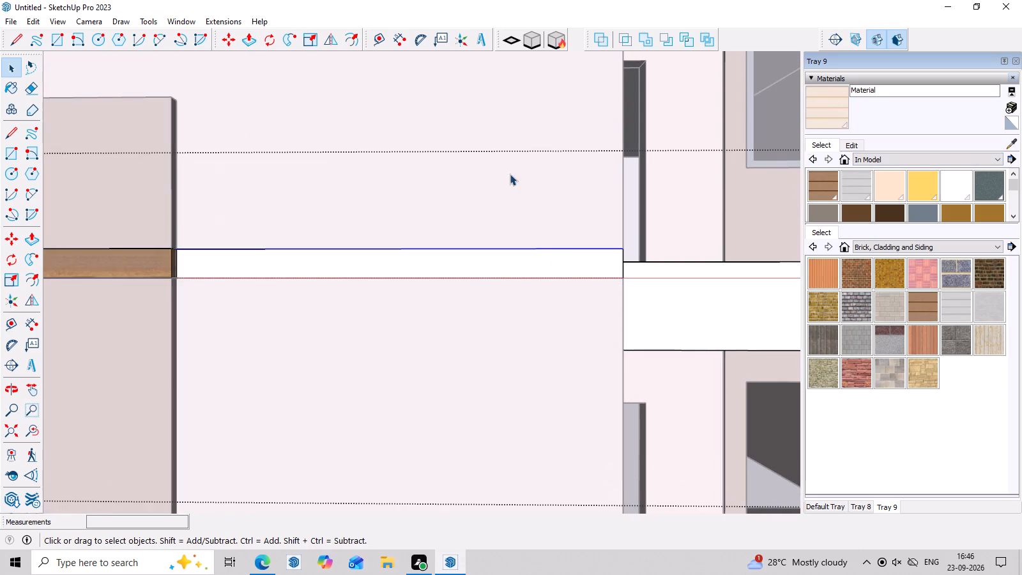
left_click(534, 264)
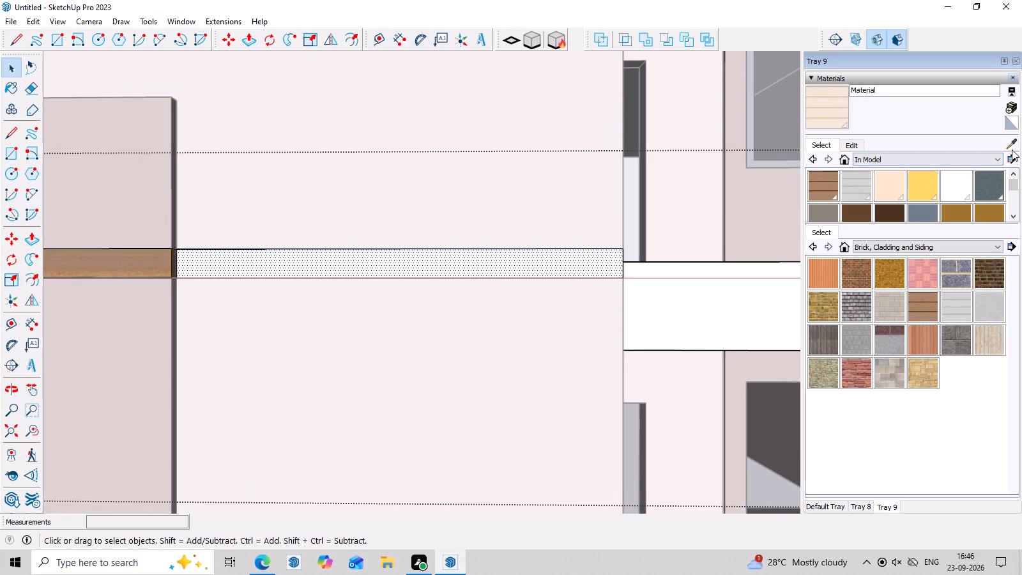
left_click(1012, 147)
left_click(591, 173)
left_click(555, 262)
Paint the short band section between the wood panel and the dark column with the same cream siding, and close the slab group.
scroll(555, 262, "down", 4)
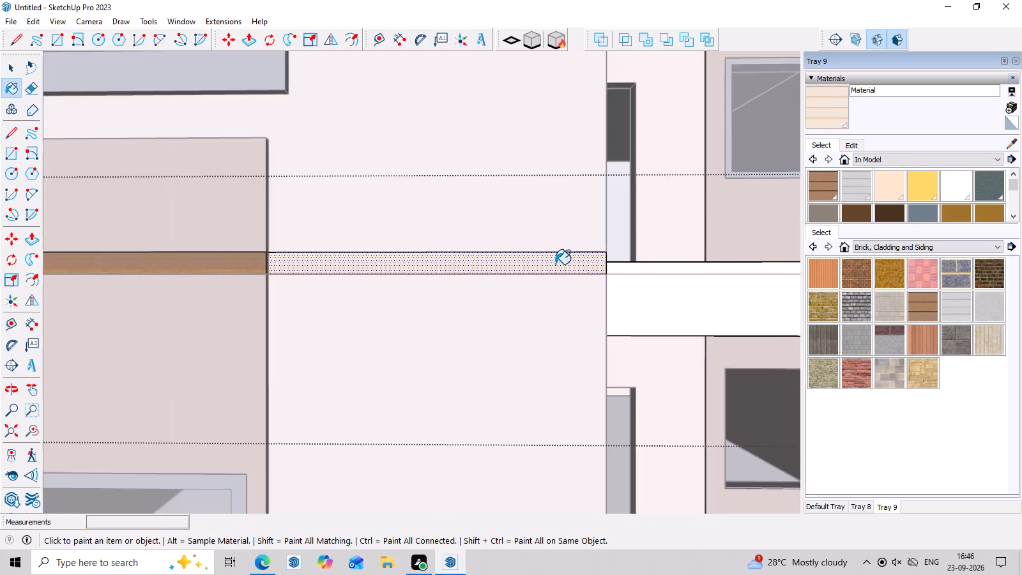
scroll(555, 264, "down", 8)
scroll(230, 267, "up", 8)
left_click(201, 260)
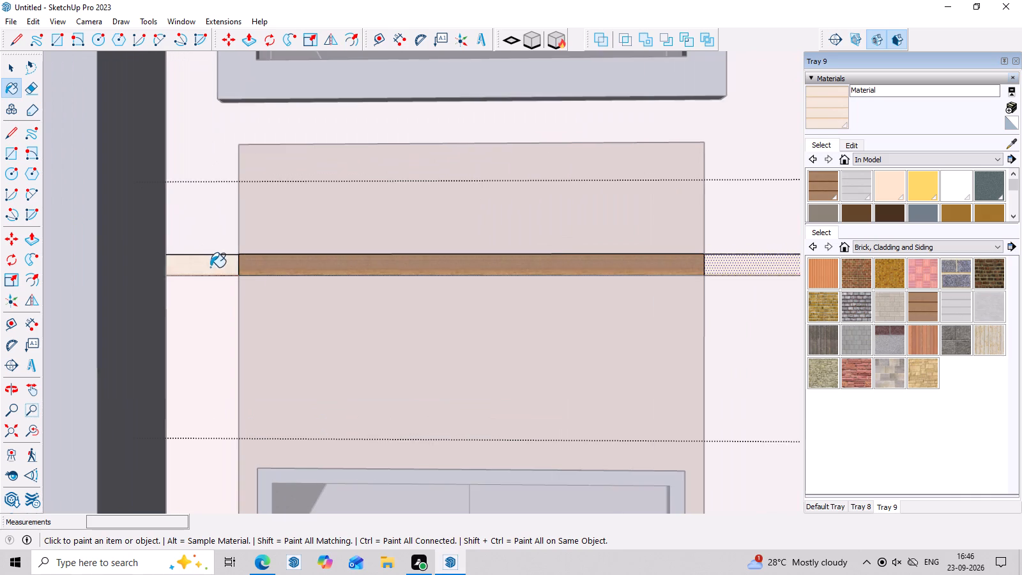
scroll(269, 296, "down", 13)
left_click(894, 195)
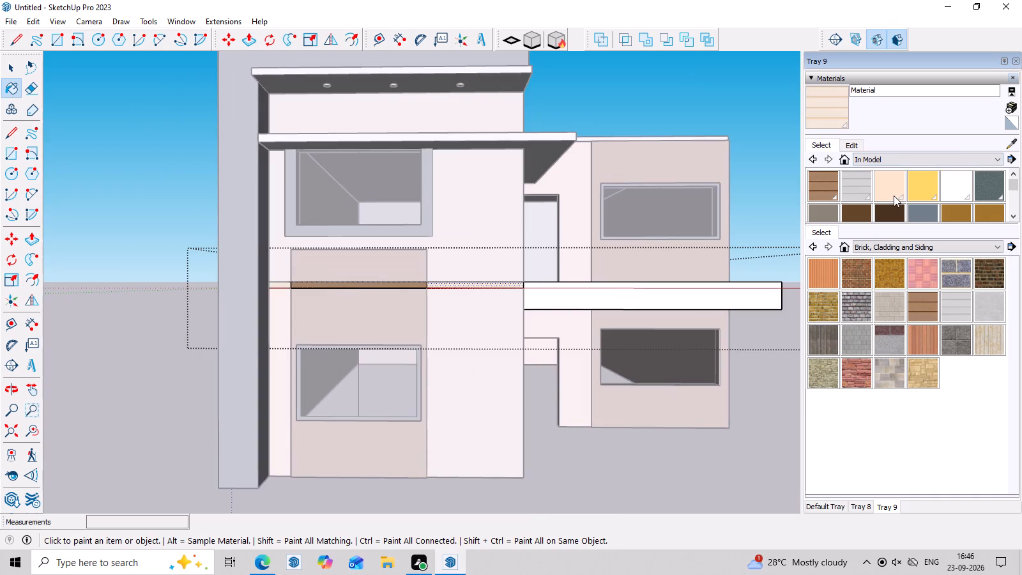
scroll(508, 293, "up", 8)
key("Escape")
scroll(591, 344, "down", 4)
key("space")
scroll(595, 349, "down", 4)
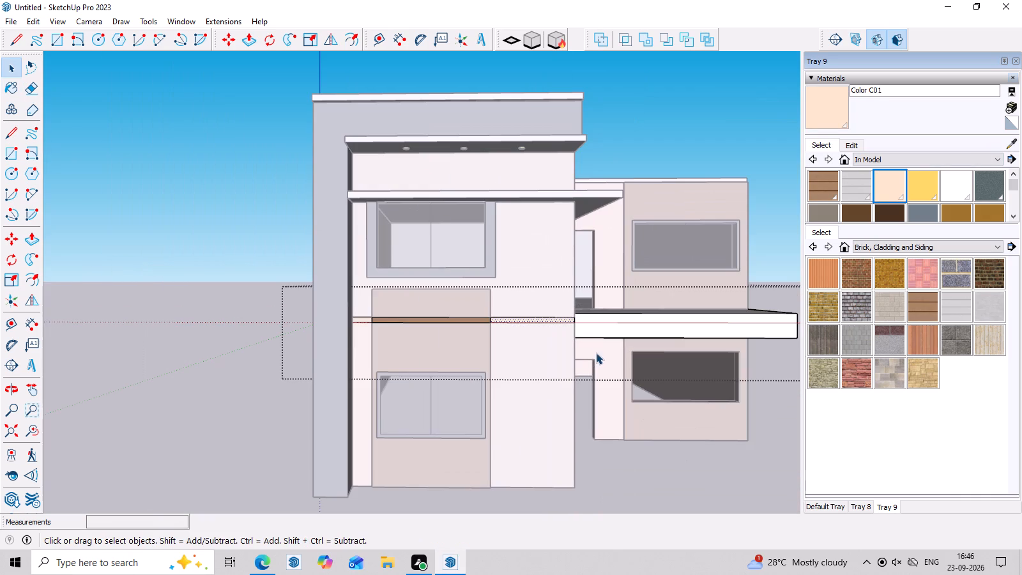
scroll(757, 268, "down", 2)
double_click(741, 153)
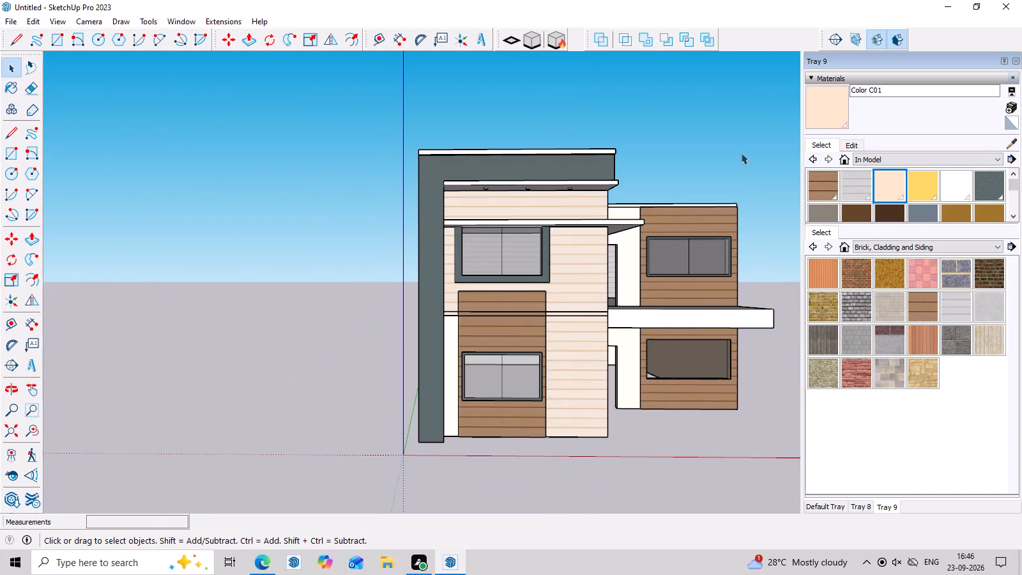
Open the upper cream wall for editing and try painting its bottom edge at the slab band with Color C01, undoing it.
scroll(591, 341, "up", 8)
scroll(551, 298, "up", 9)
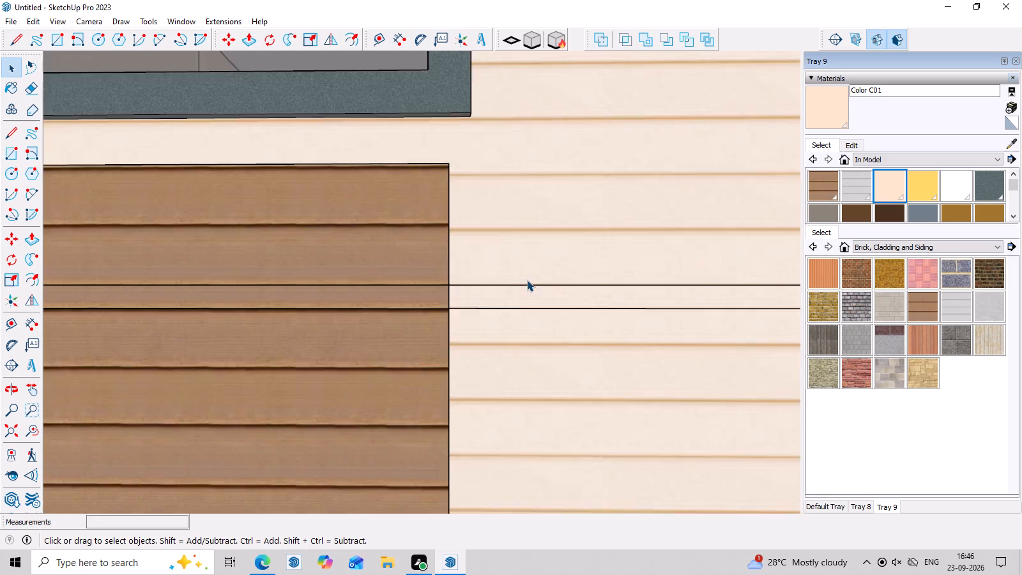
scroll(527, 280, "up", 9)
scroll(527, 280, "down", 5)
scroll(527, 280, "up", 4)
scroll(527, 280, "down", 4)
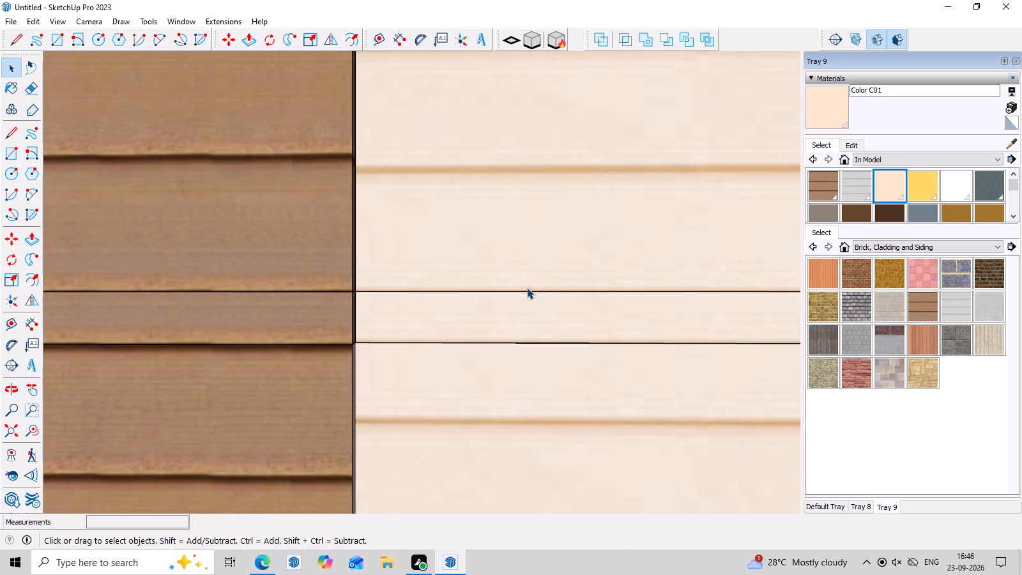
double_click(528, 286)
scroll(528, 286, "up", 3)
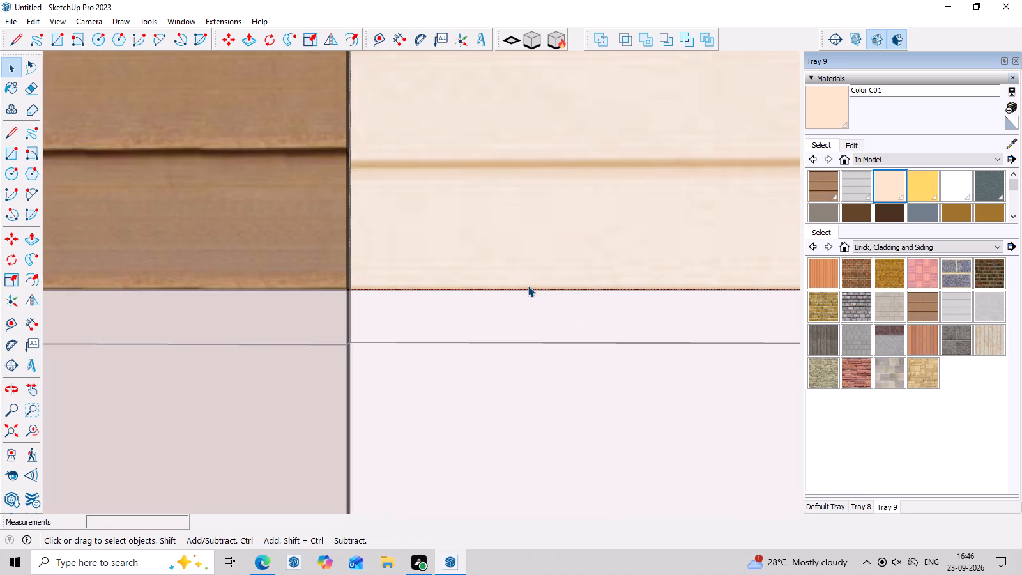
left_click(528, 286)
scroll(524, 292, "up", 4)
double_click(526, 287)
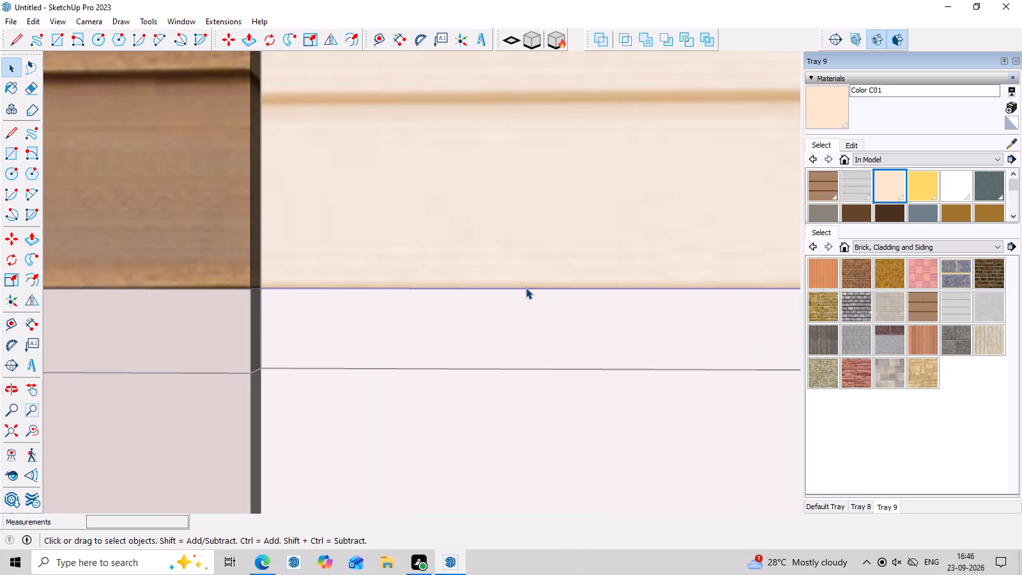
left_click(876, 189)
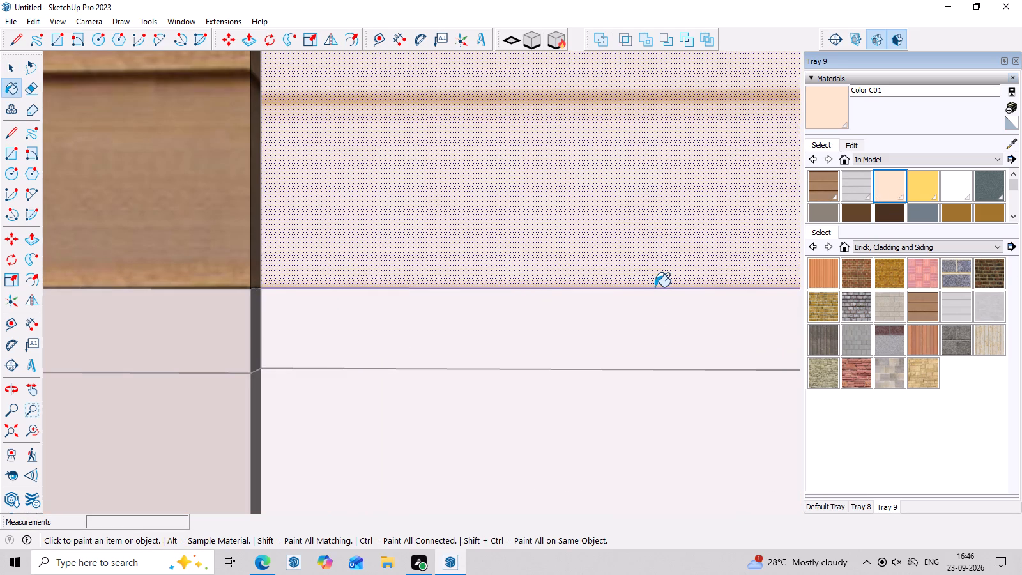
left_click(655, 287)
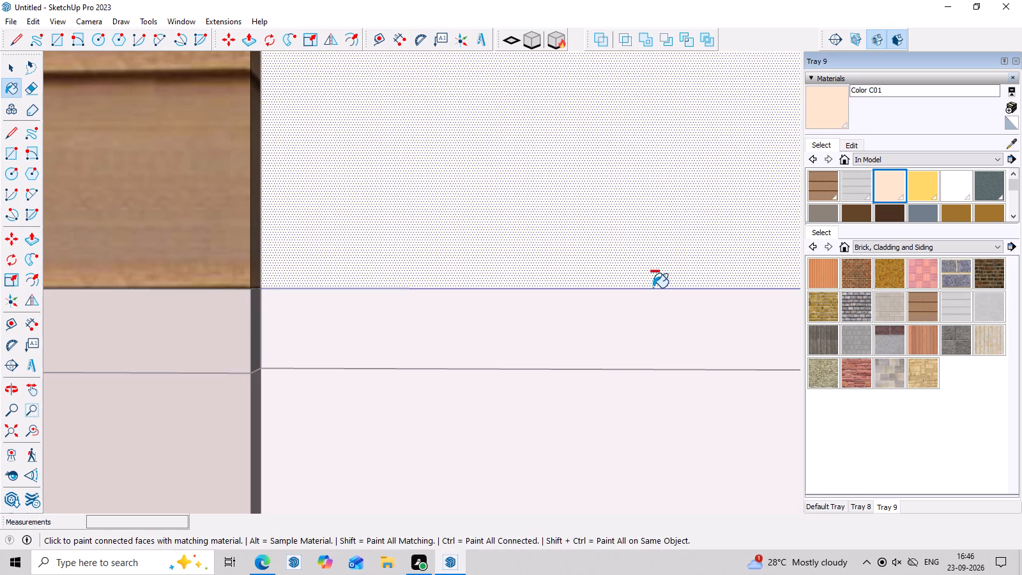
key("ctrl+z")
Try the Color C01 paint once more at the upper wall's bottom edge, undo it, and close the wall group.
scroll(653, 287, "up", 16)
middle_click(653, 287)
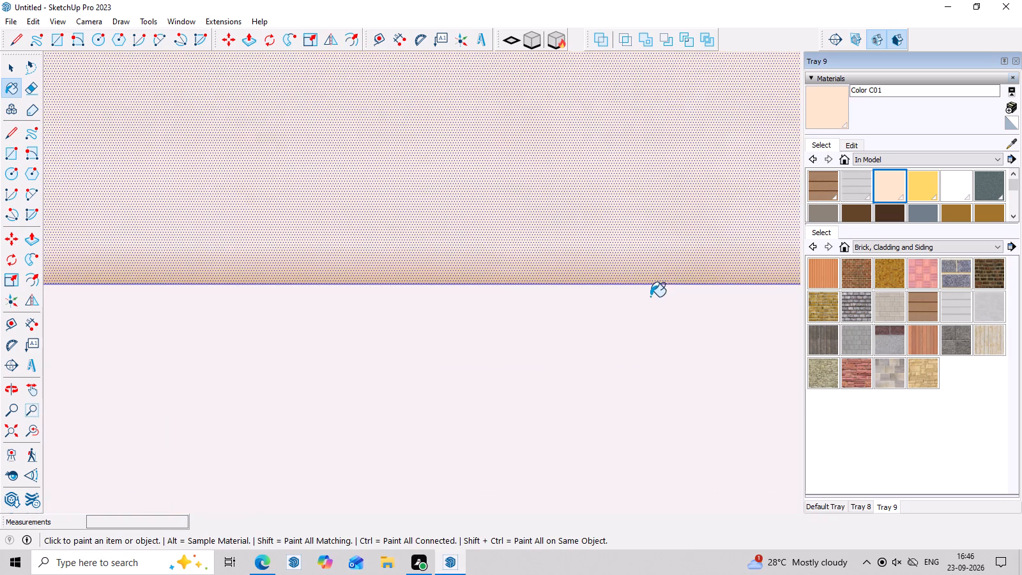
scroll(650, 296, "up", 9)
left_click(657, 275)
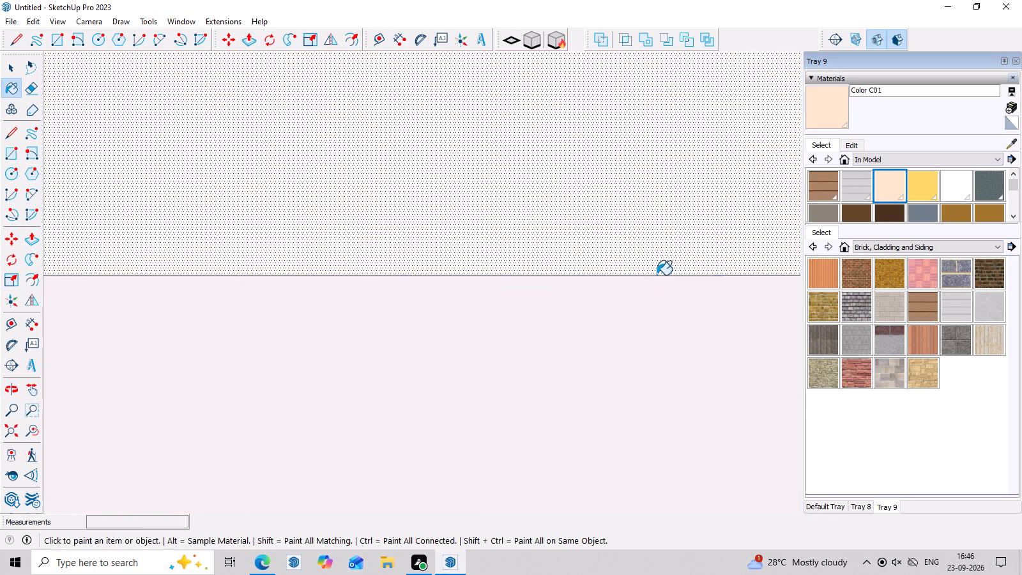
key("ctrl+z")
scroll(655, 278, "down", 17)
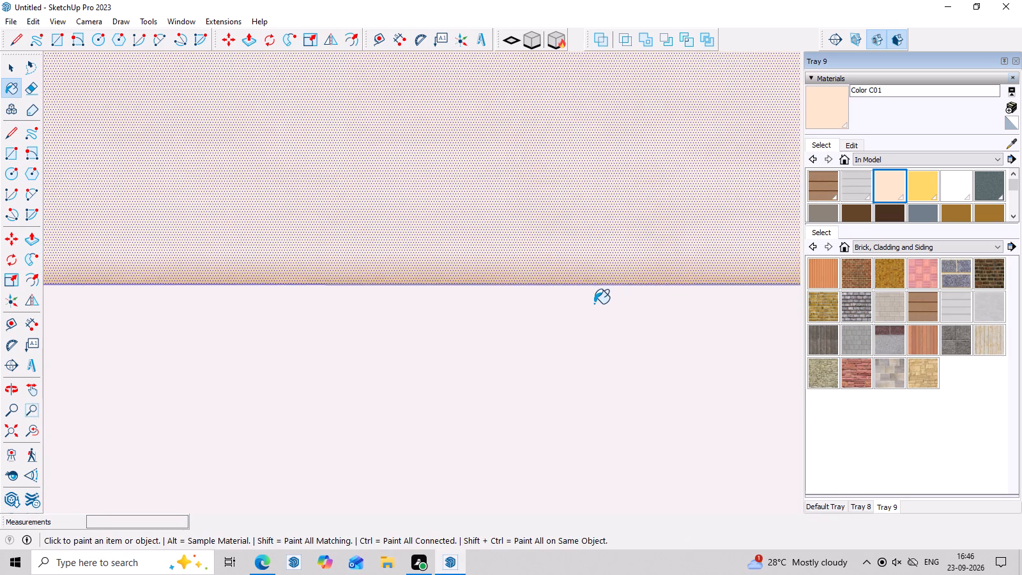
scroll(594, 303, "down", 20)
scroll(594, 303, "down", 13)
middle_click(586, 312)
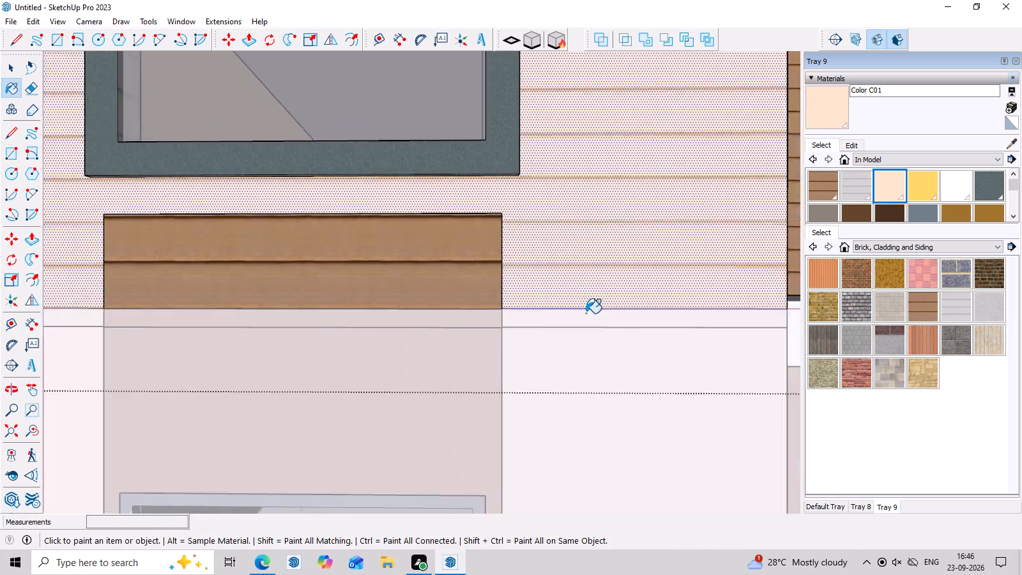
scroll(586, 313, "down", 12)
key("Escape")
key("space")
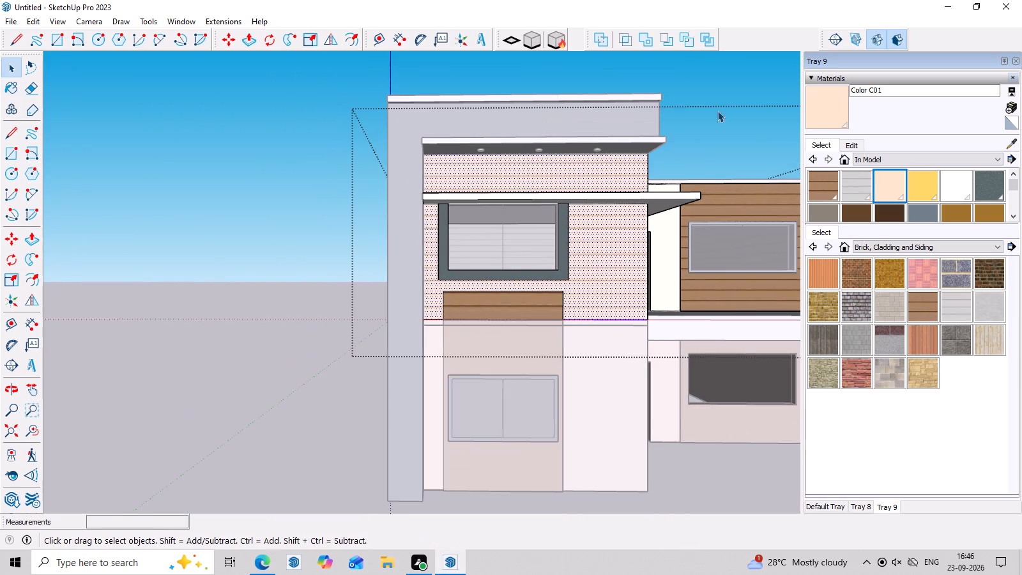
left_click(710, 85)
Sample the cream siding material from the front band and apply it to the whole slab group, including its side return.
scroll(539, 291, "down", 11)
scroll(616, 335, "up", 3)
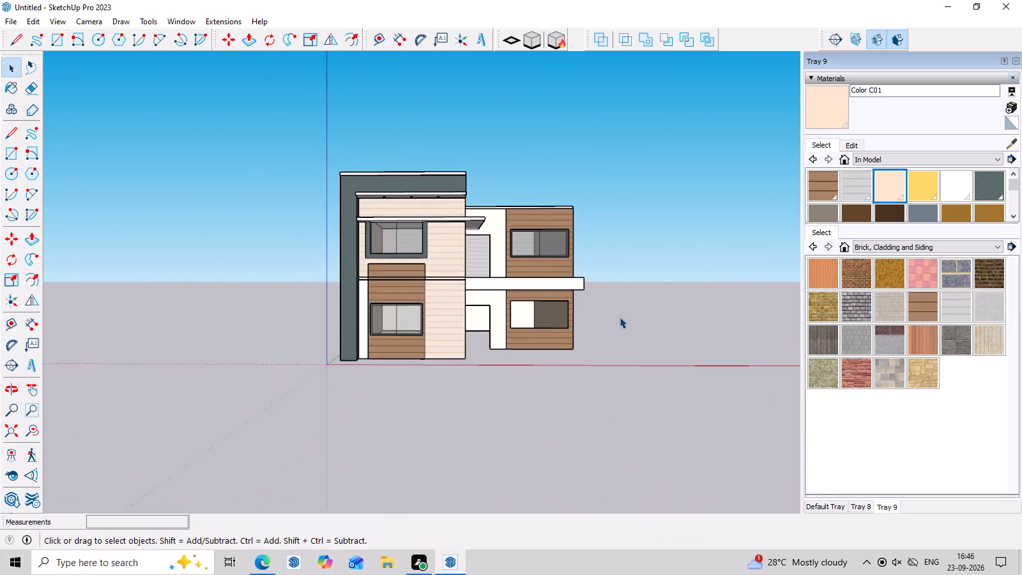
scroll(620, 317, "up", 3)
middle_click_drag(620, 317, 386, 356)
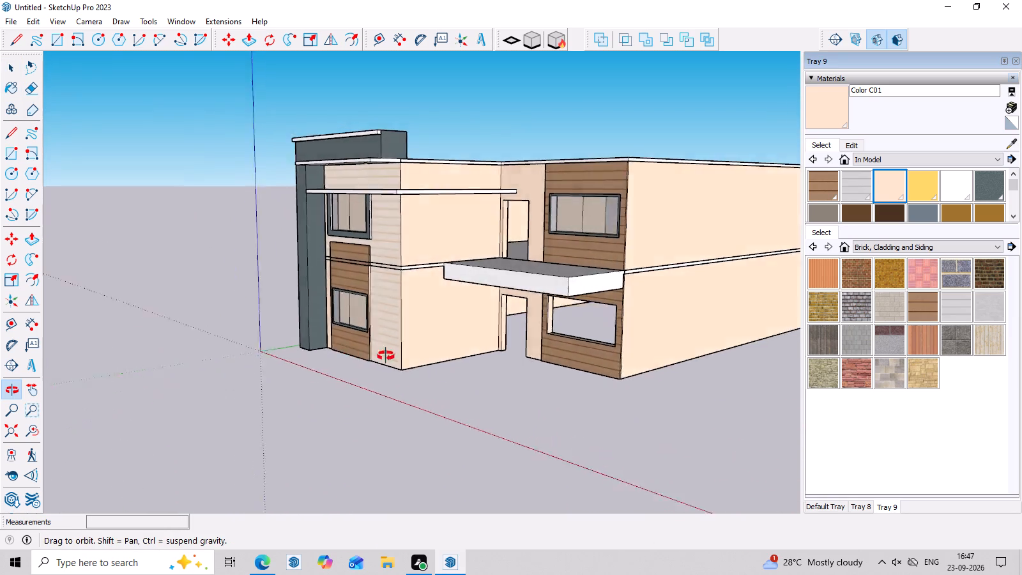
middle_click_drag(386, 356, 577, 296)
scroll(438, 263, "up", 9)
middle_click_drag(435, 251, 436, 307)
scroll(355, 353, "up", 8)
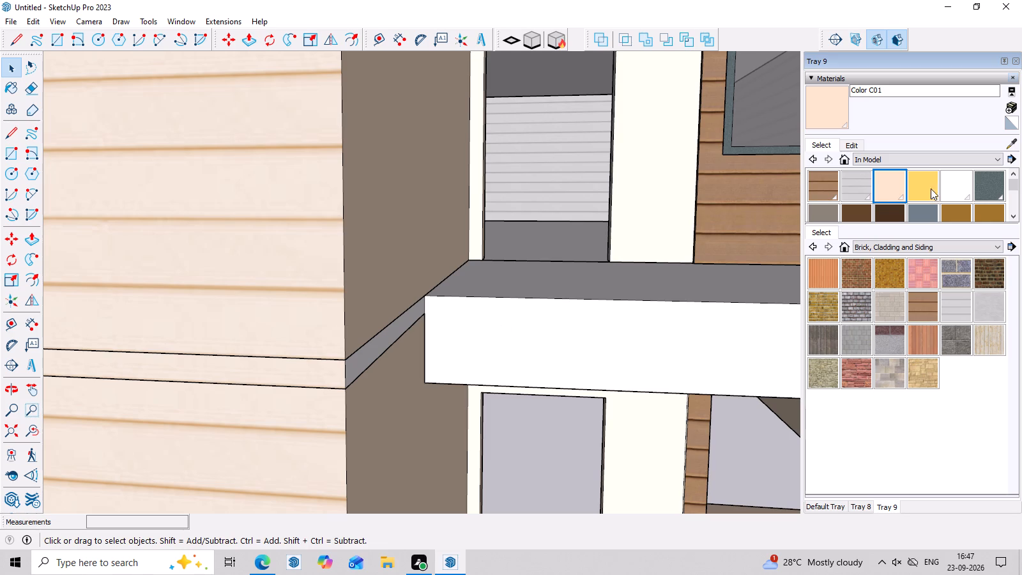
left_click(1018, 140)
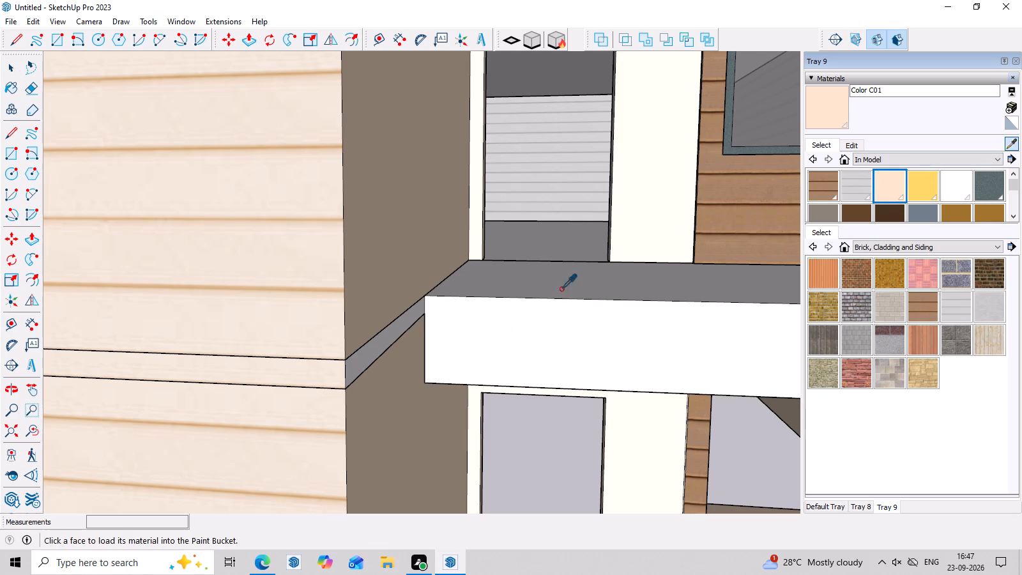
left_click(316, 371)
left_click(353, 368)
scroll(358, 368, "down", 5)
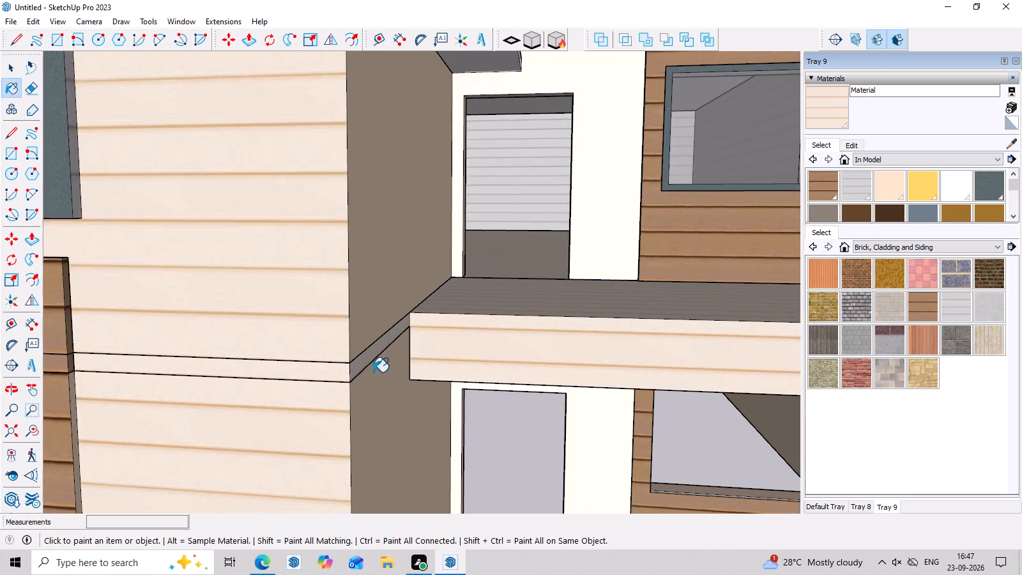
Inside the slab group, paint the top and front faces of the projecting balcony slab with Formica Speckled Grey.
scroll(373, 372, "down", 11)
middle_click_drag(597, 381, 637, 145)
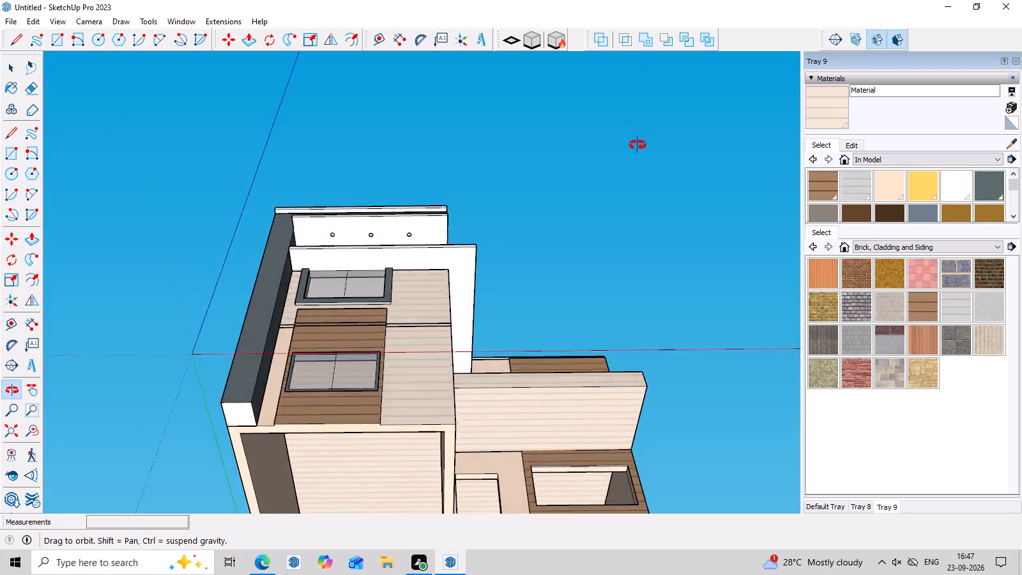
middle_click_drag(637, 145, 130, 149)
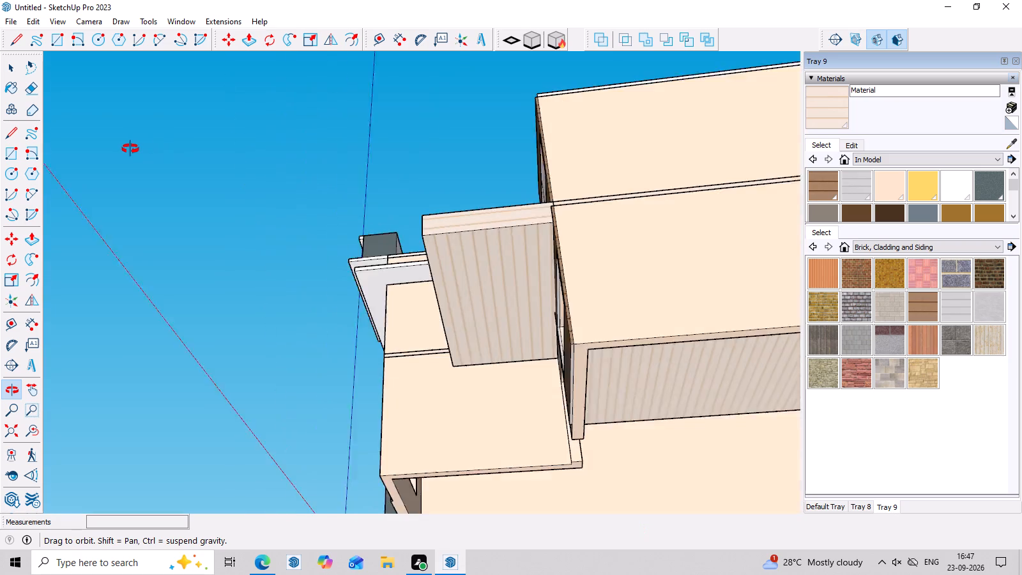
middle_click_drag(130, 149, 696, 424)
key("space")
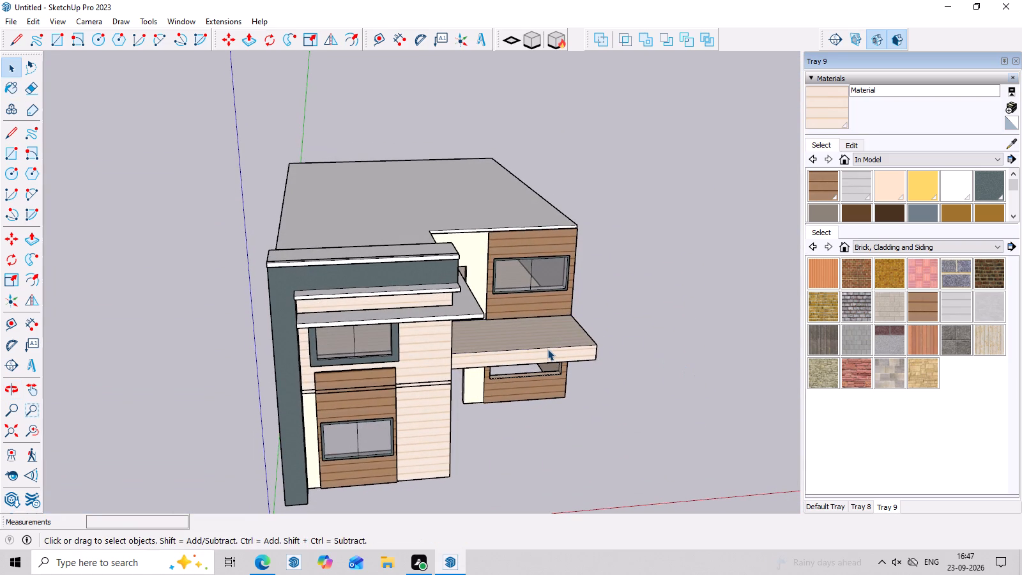
triple_click(547, 349)
scroll(547, 349, "up", 4)
middle_click_drag(554, 353, 549, 337)
left_click(549, 337)
scroll(555, 365, "up", 3)
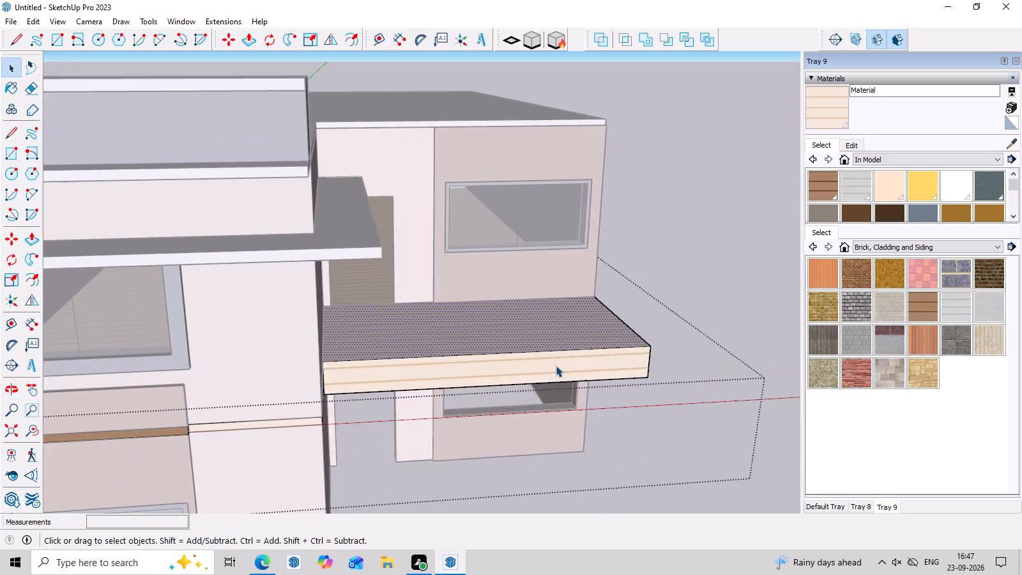
middle_click_drag(556, 365, 546, 427)
scroll(418, 233, "up", 3)
scroll(423, 241, "down", 5)
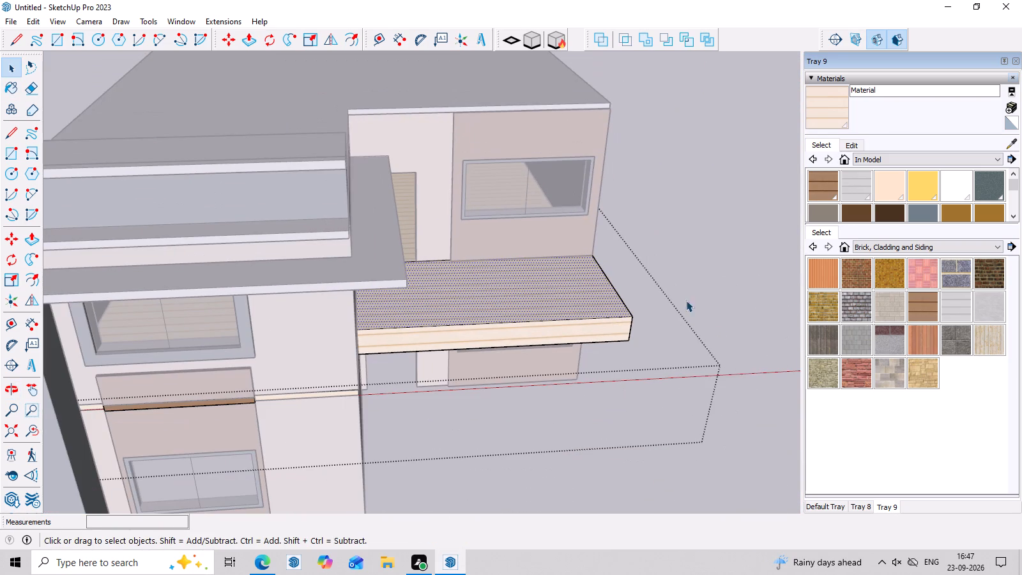
double_click(994, 188)
left_click(522, 305)
middle_click_drag(556, 339, 540, 245)
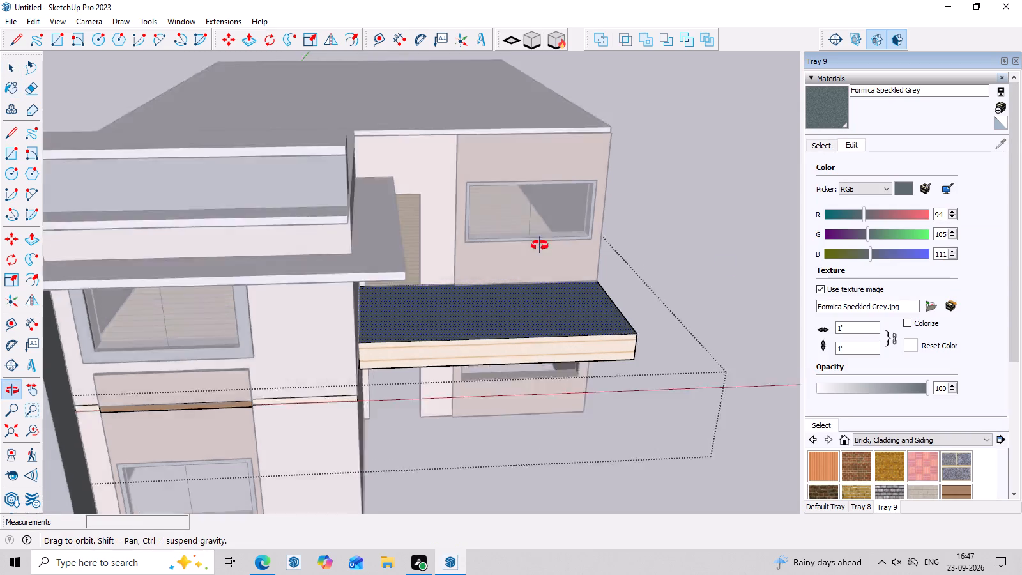
middle_click_drag(540, 245, 535, 209)
left_click(530, 390)
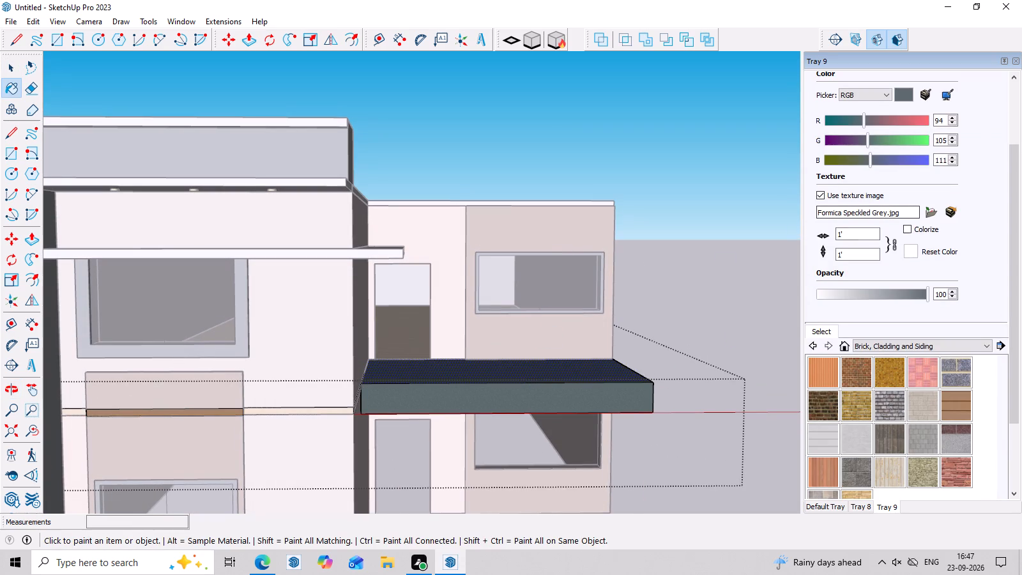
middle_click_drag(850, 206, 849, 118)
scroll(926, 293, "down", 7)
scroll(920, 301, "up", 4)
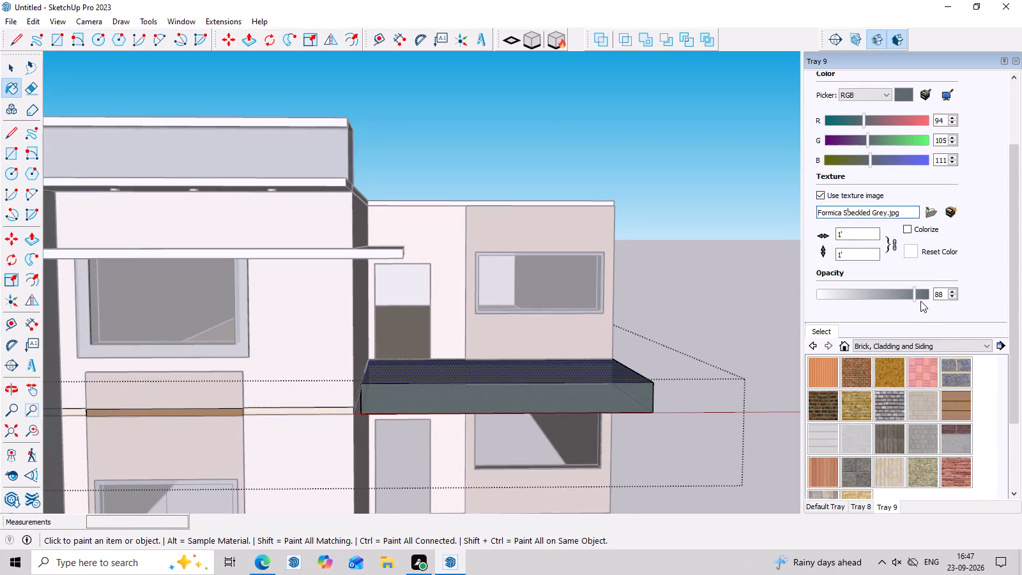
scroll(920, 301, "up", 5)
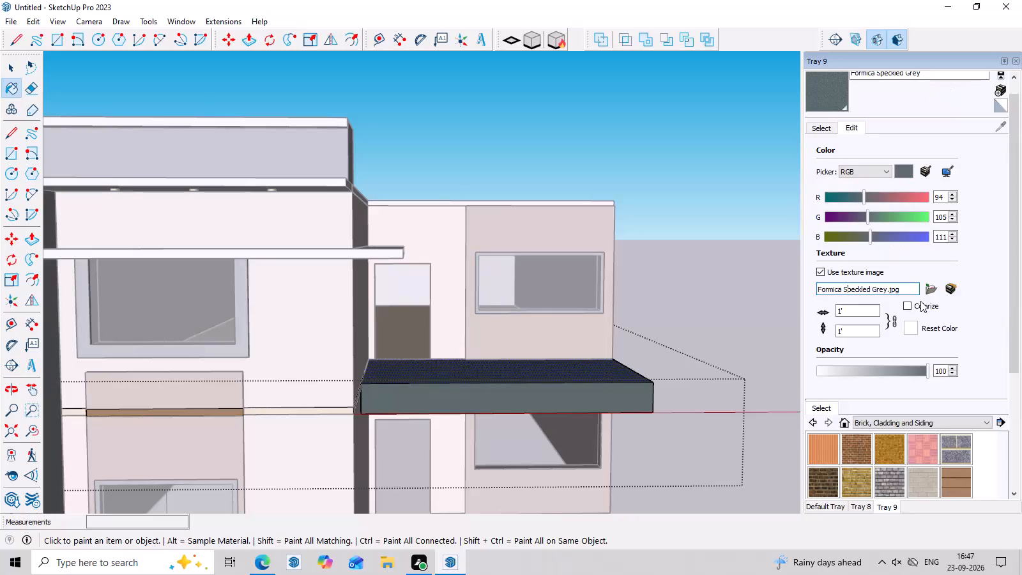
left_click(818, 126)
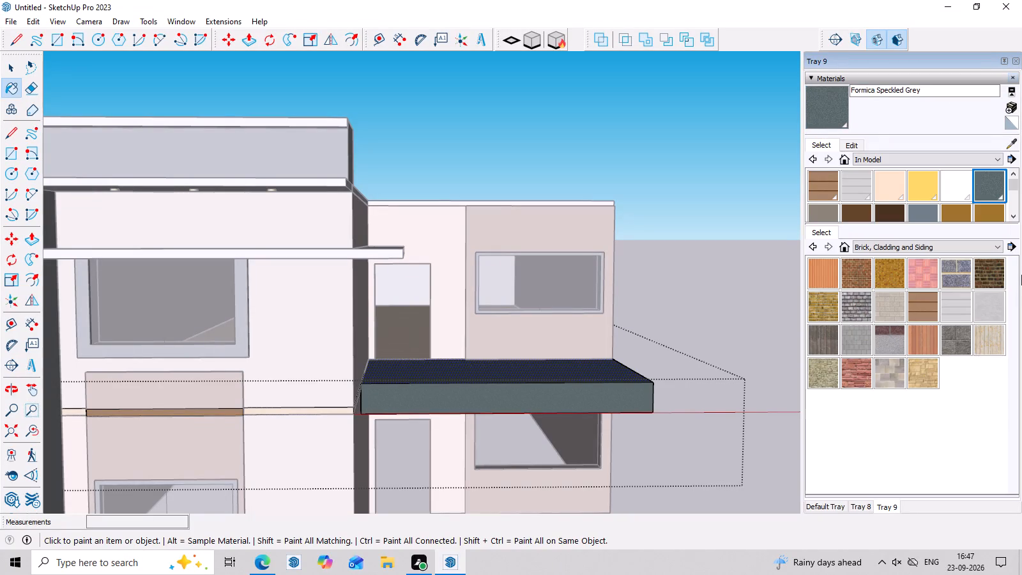
Paint the balcony slab's underside and outer end face with the same Formica Speckled Grey, and close the slab group.
scroll(567, 272, "down", 3)
middle_click_drag(600, 319, 567, 93)
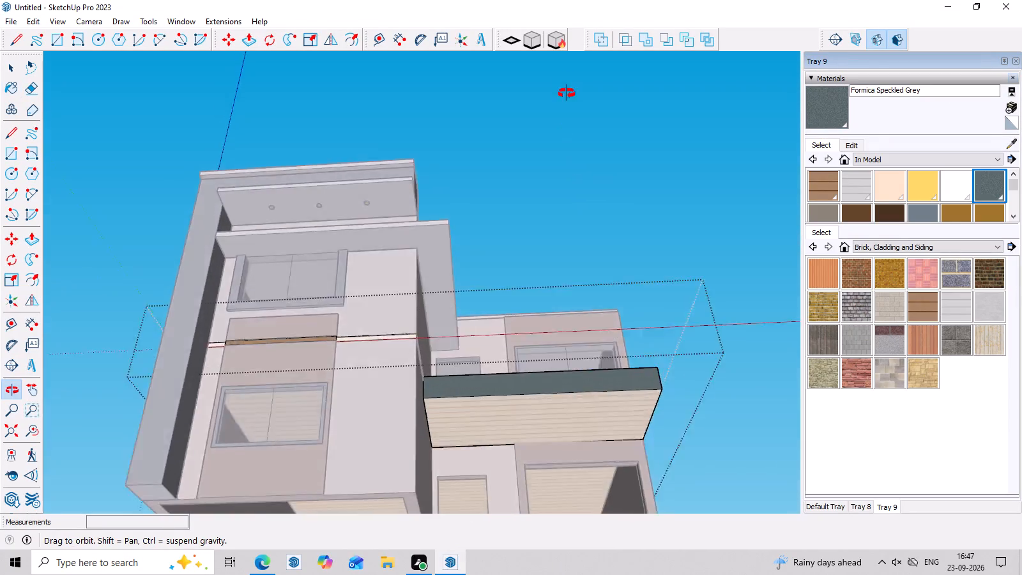
middle_click_drag(567, 93, 561, 10)
left_click(595, 410)
scroll(597, 397, "down", 3)
middle_click_drag(629, 404, 321, 417)
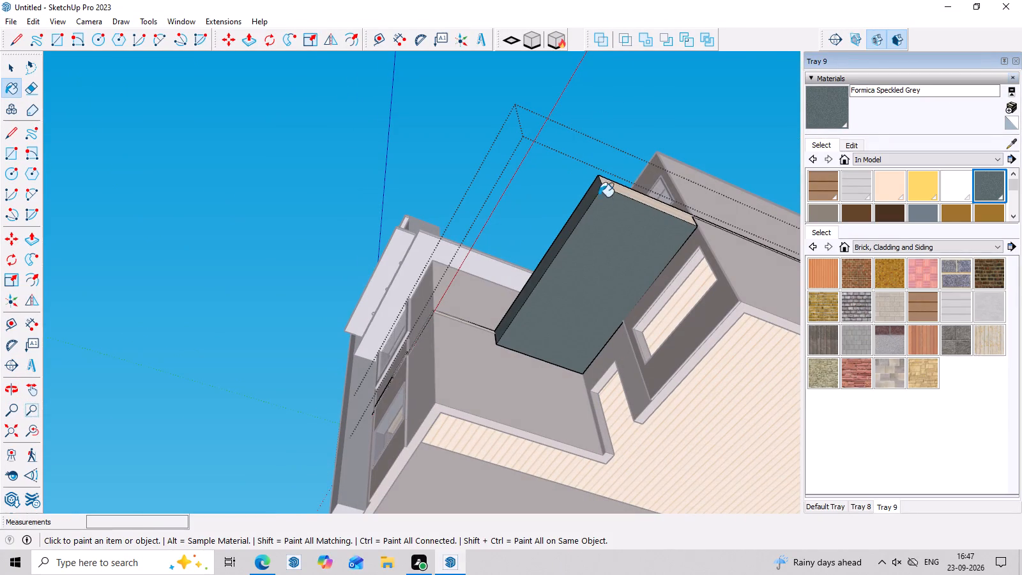
left_click(639, 194)
scroll(620, 181, "down", 7)
middle_click_drag(526, 123, 613, 439)
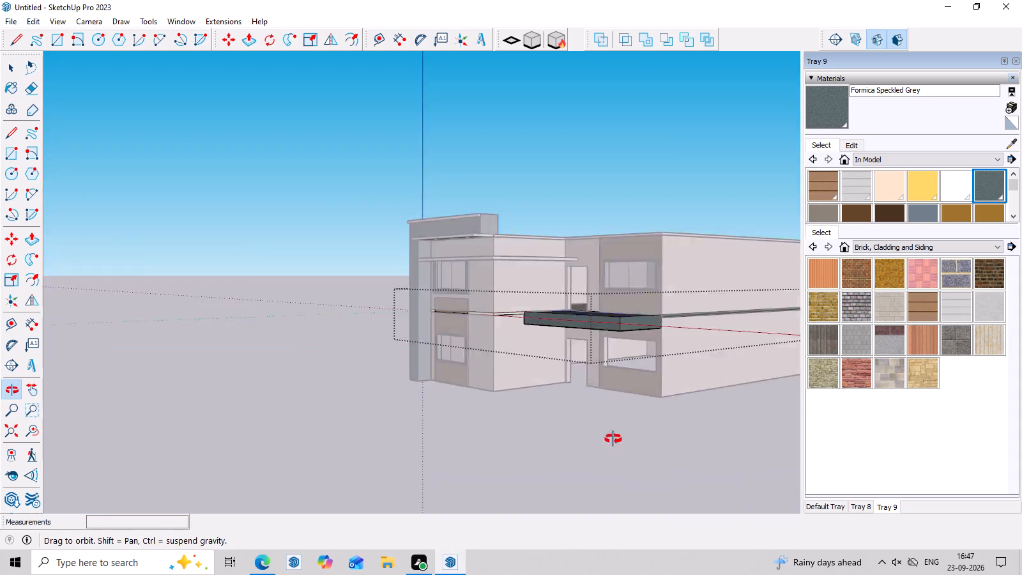
middle_click_drag(613, 439, 652, 514)
key("space")
left_click(580, 96)
Examine the grey balcony slab against the front facade and its junction with the side wall.
scroll(536, 346, "down", 7)
middle_click_drag(618, 413, 766, 377)
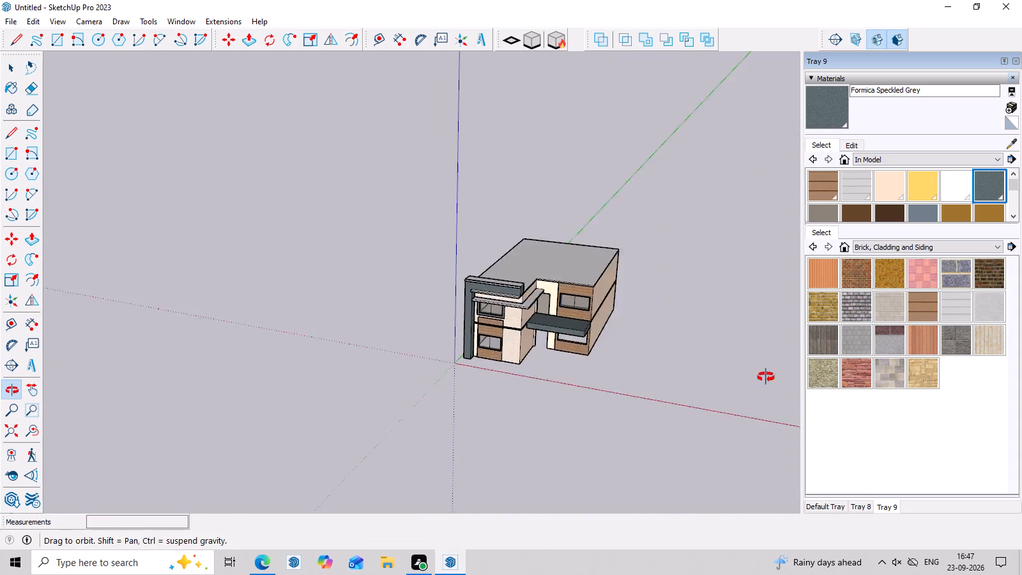
middle_click_drag(766, 377, 779, 371)
scroll(507, 321, "up", 13)
middle_click_drag(667, 408, 696, 330)
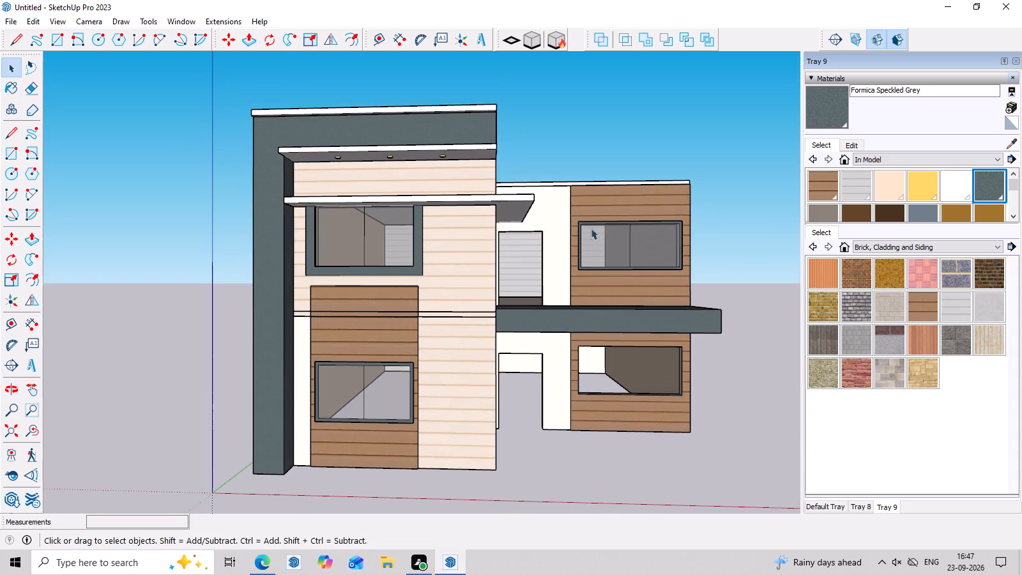
scroll(580, 226, "down", 6)
scroll(694, 292, "up", 7)
middle_click_drag(694, 292, 694, 302)
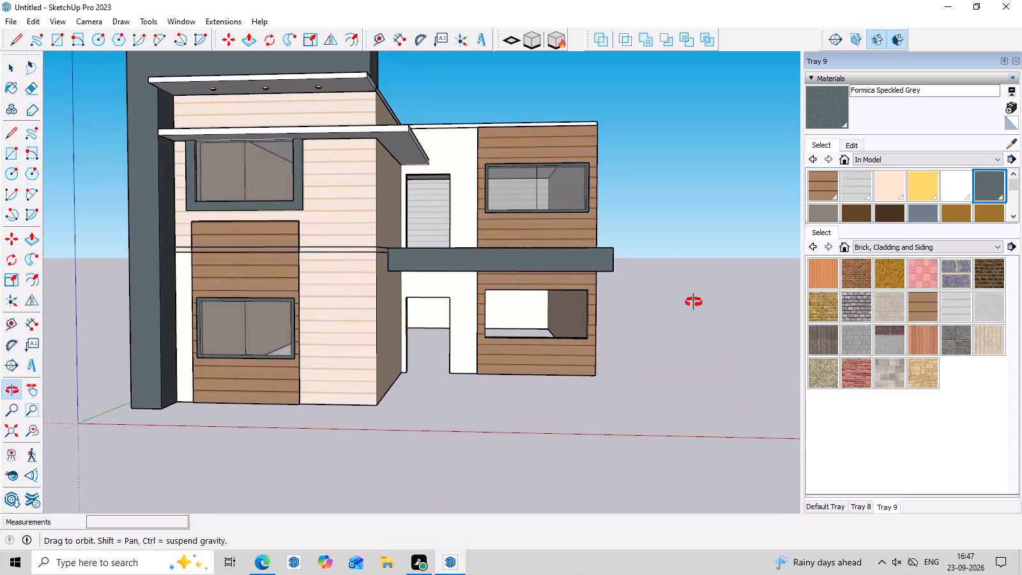
middle_click_drag(694, 302, 687, 298)
scroll(674, 294, "up", 5)
scroll(657, 287, "down", 5)
middle_click_drag(657, 287, 663, 331)
scroll(424, 243, "up", 3)
scroll(357, 227, "up", 3)
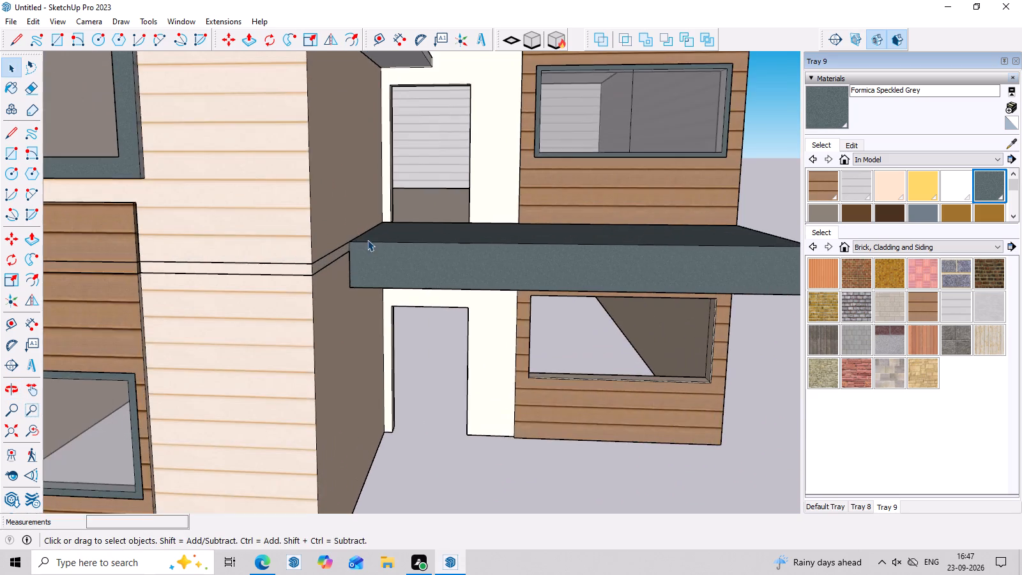
Open the slab group for editing and select the top face of the grey balcony slab.
middle_click_drag(370, 250, 373, 317)
double_click(427, 247)
scroll(427, 247, "up", 3)
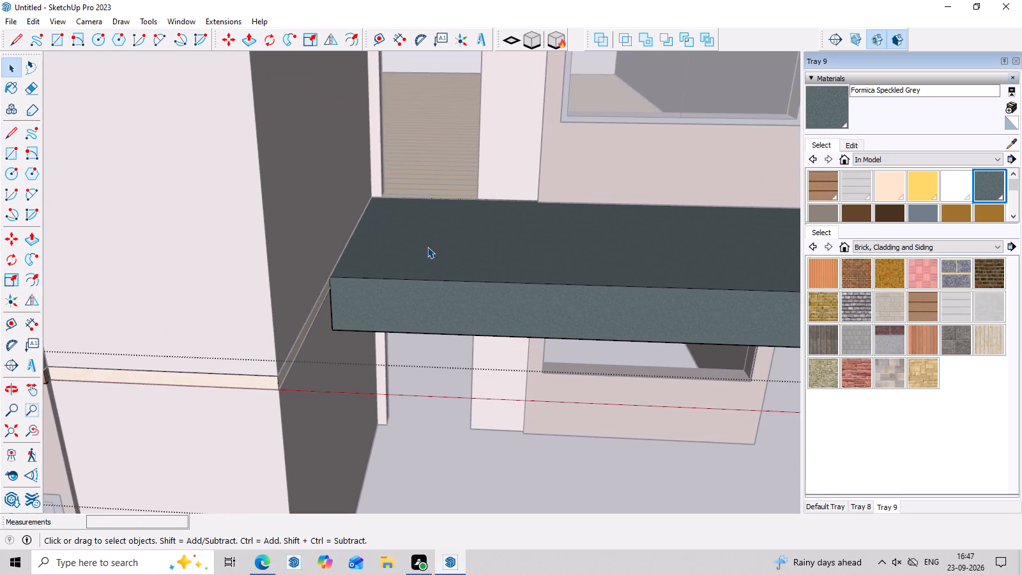
left_click(427, 247)
scroll(386, 256, "down", 7)
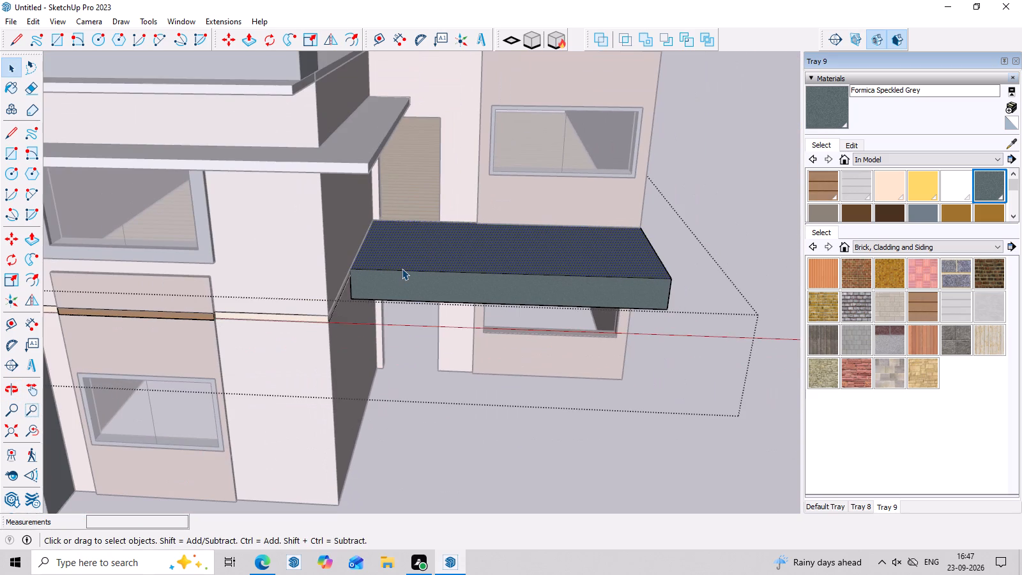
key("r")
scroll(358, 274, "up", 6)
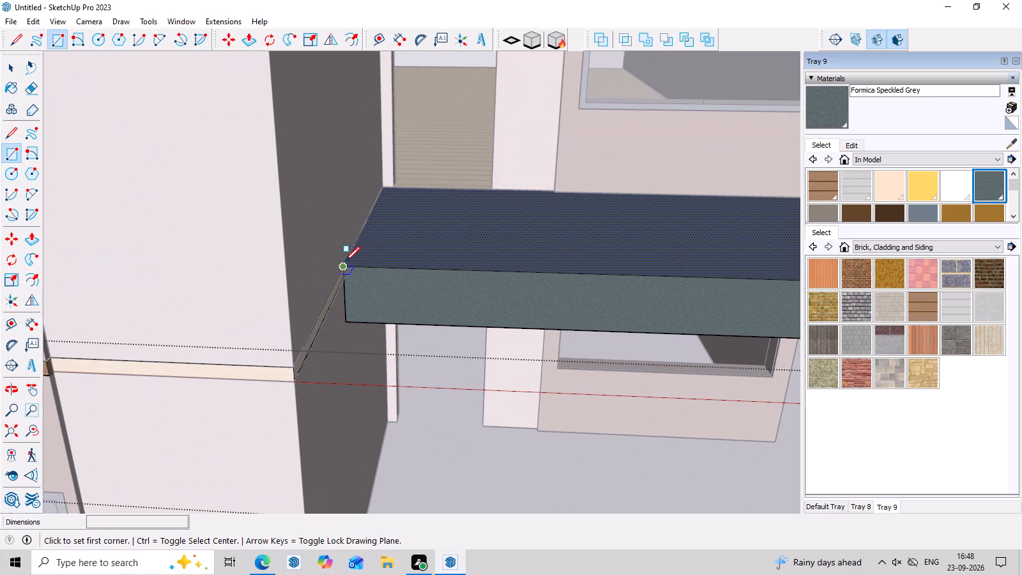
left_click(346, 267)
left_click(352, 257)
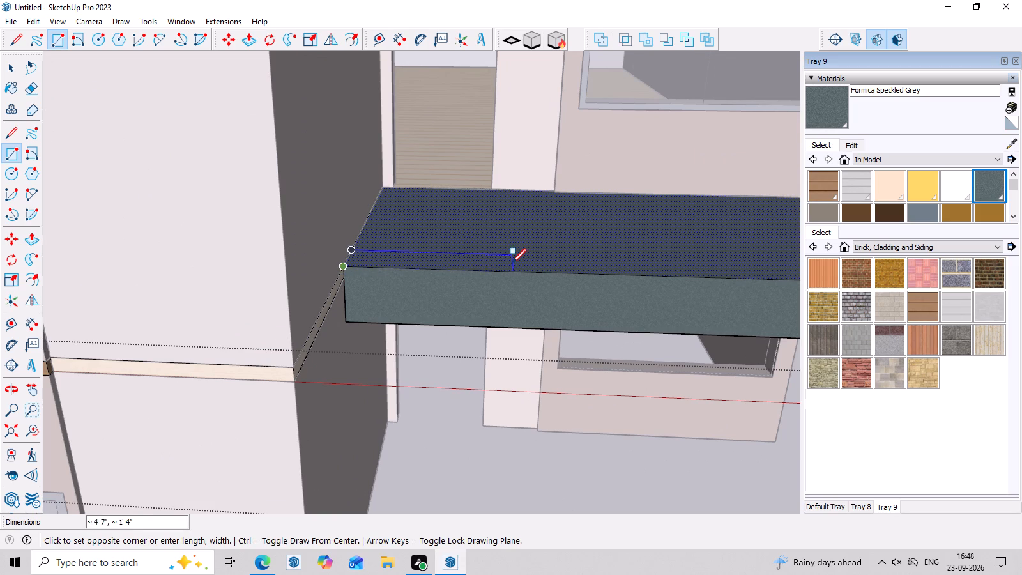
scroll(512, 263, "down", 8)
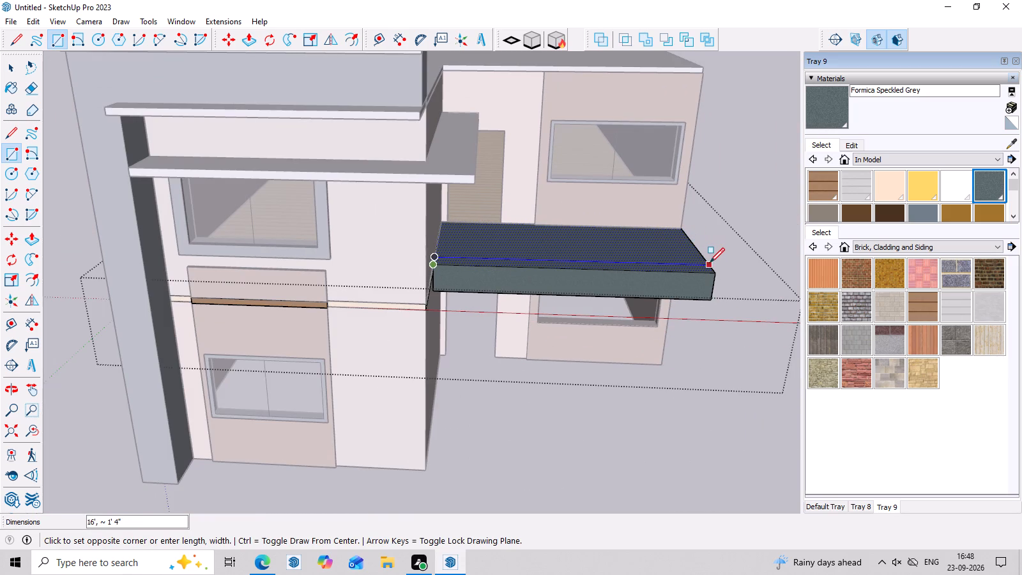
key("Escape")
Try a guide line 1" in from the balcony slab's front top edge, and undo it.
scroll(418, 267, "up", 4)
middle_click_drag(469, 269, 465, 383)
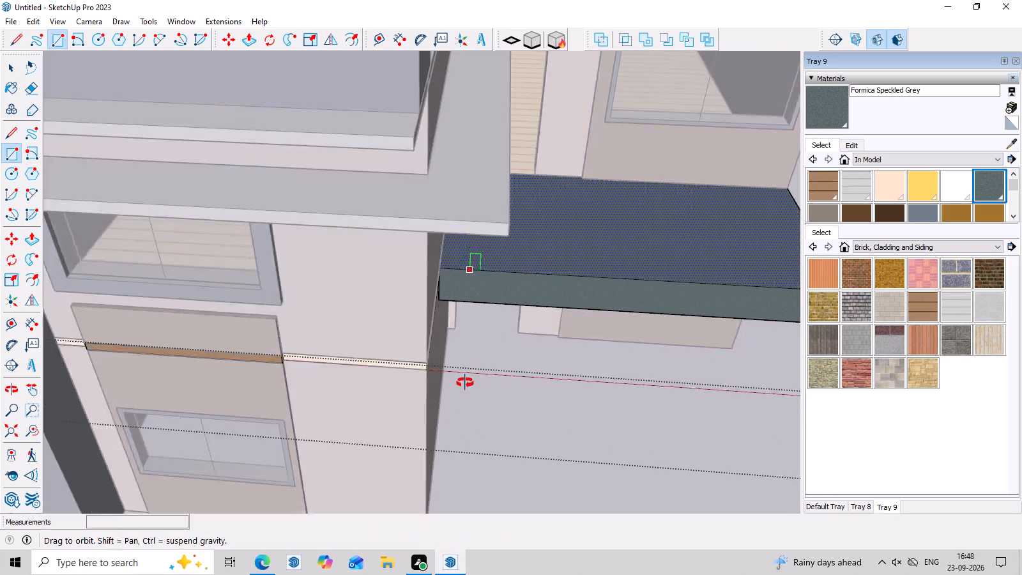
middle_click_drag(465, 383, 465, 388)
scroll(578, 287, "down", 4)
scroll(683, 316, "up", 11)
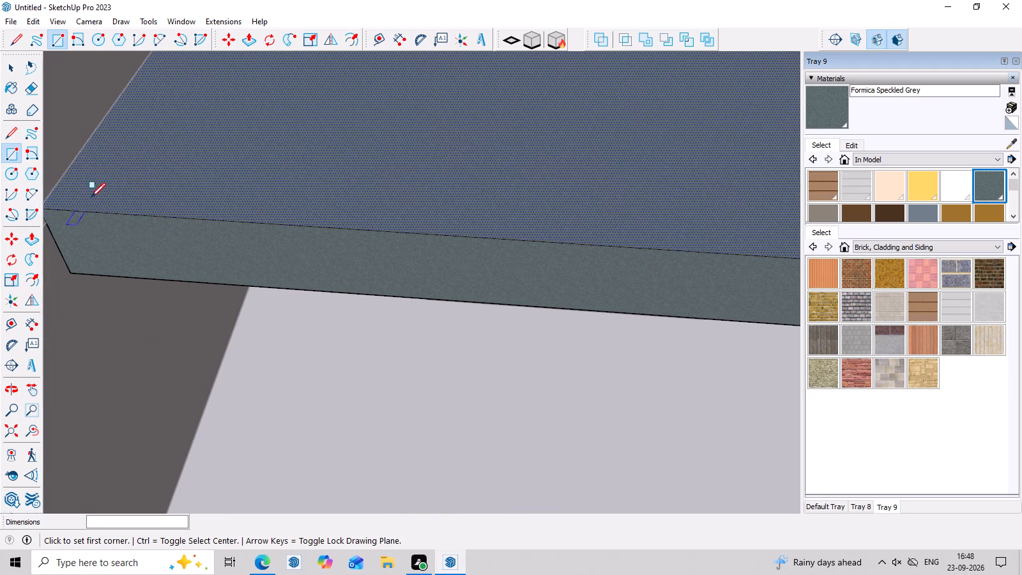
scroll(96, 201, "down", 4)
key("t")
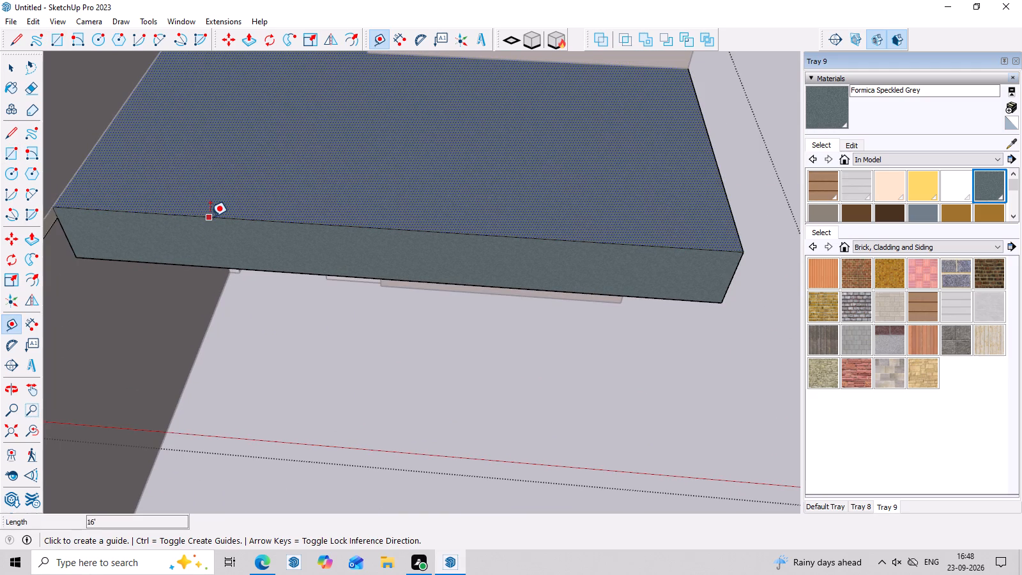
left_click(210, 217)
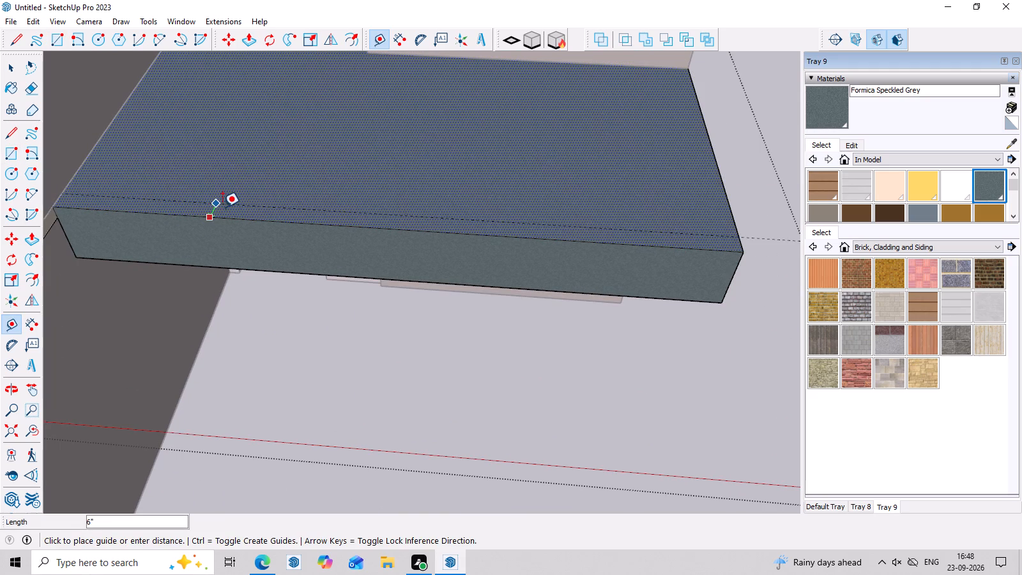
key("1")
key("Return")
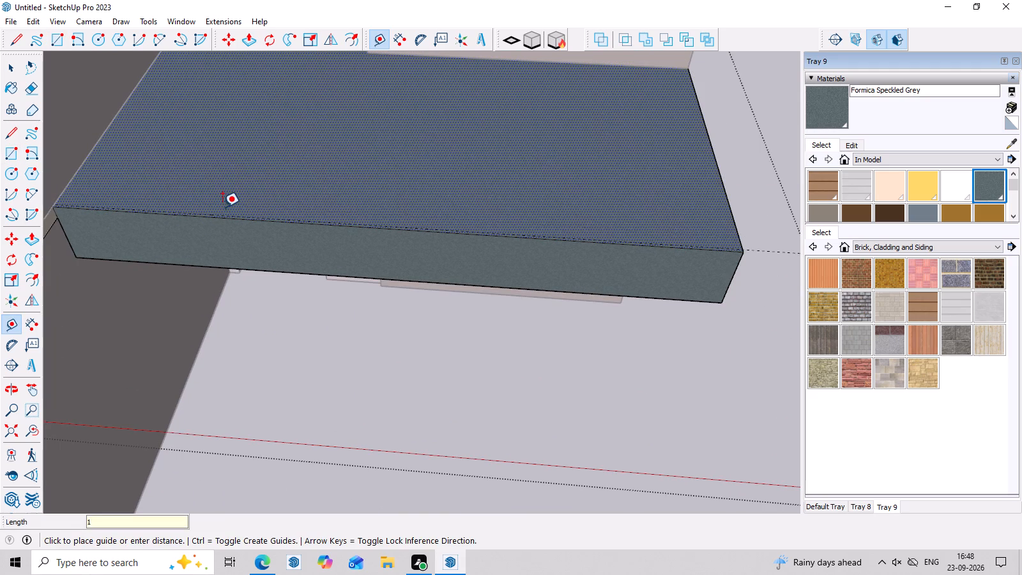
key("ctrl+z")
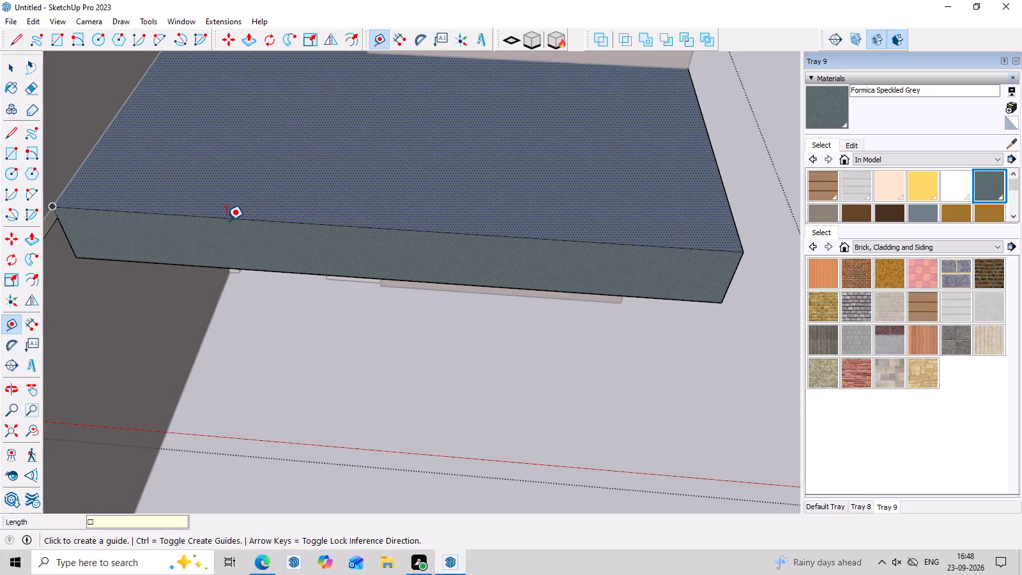
Place a guide line on the balcony slab's top face, parallel to its front edge and 3" in from it.
left_click(231, 217)
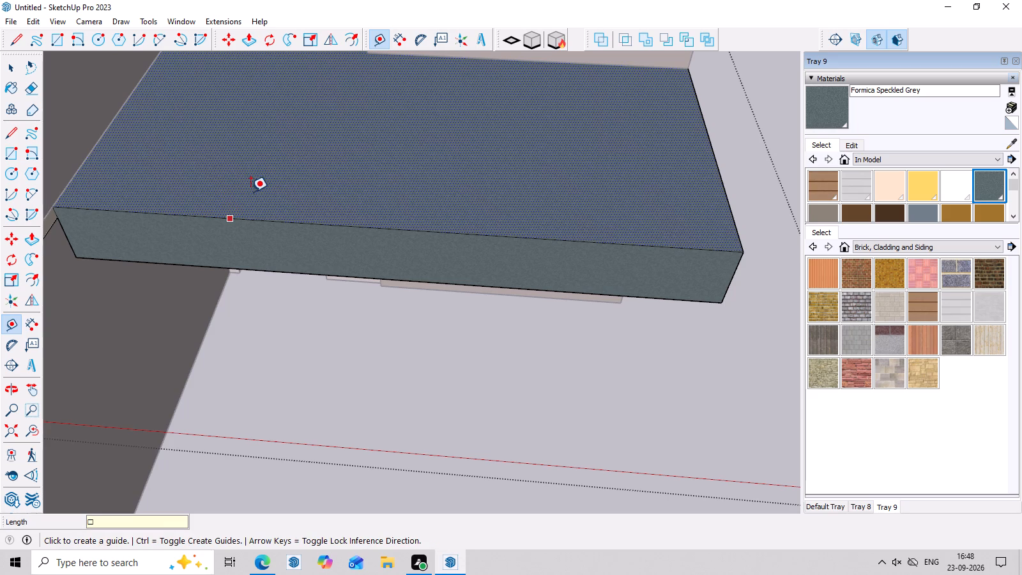
key("Escape")
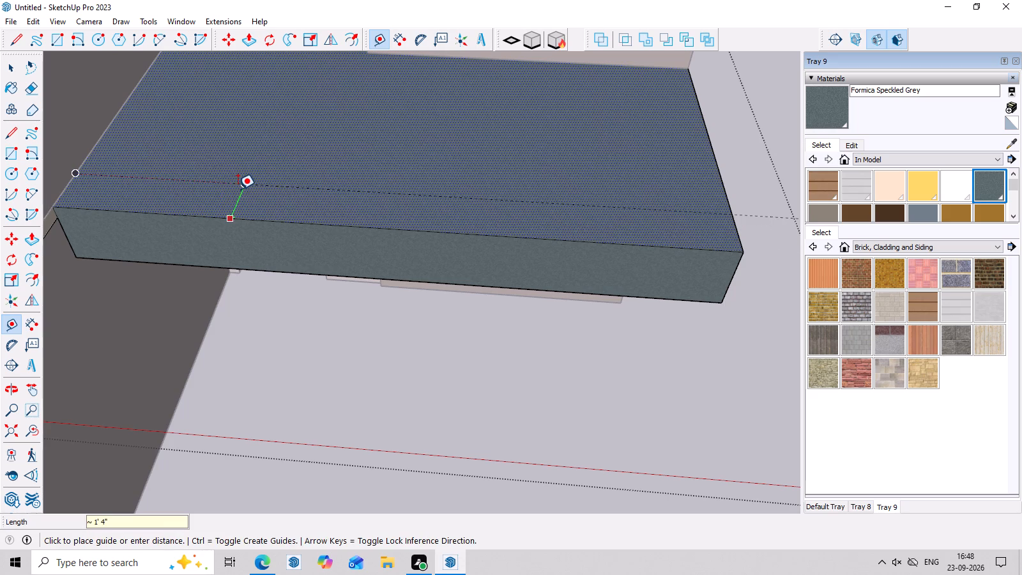
key("3")
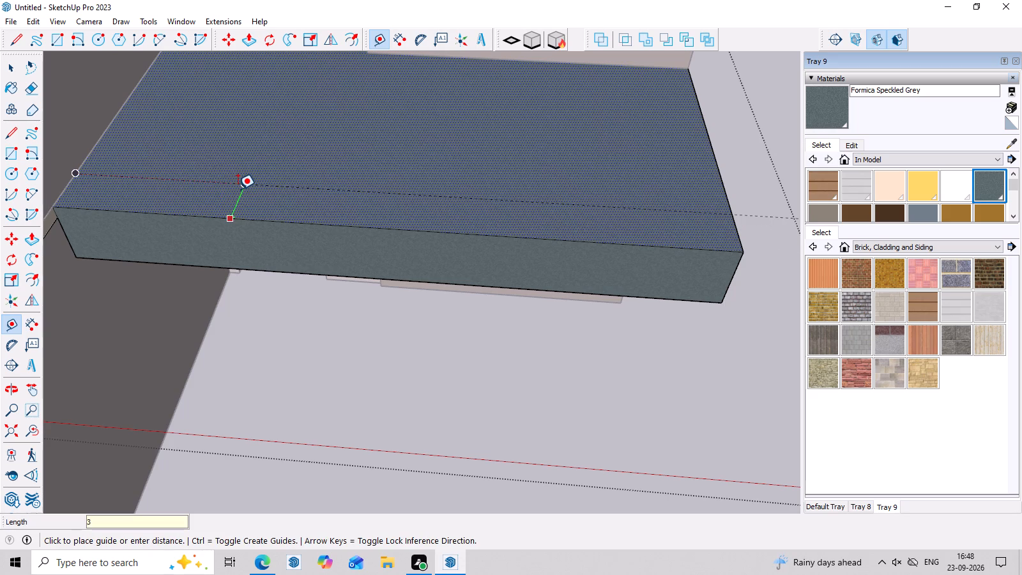
key("Return")
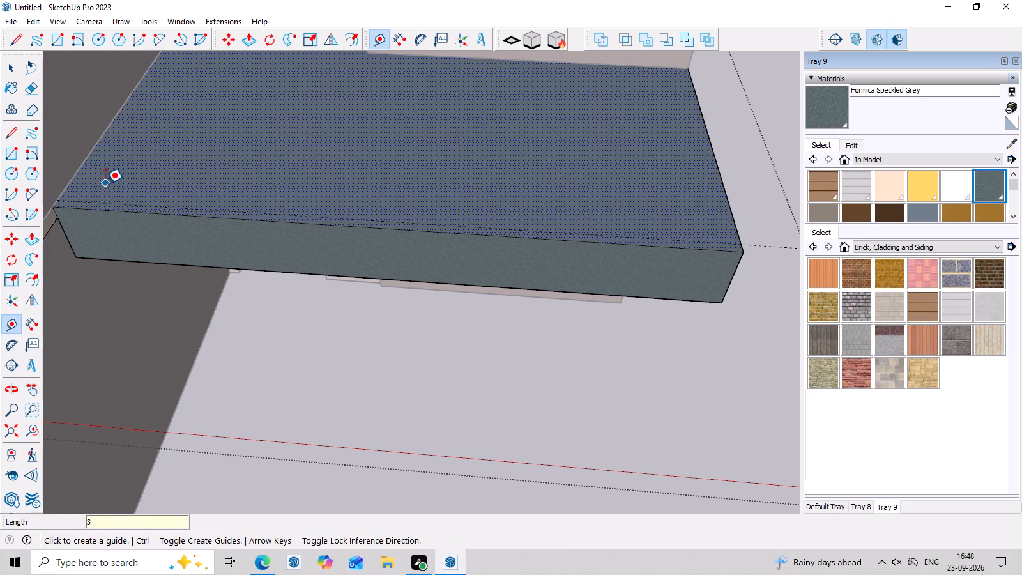
key("Escape")
Start a narrow rectangle on the balcony slab's top face between the front edge and the guide line, beginning at the side wall.
key("r")
scroll(79, 183, "up", 3)
scroll(78, 184, "down", 4)
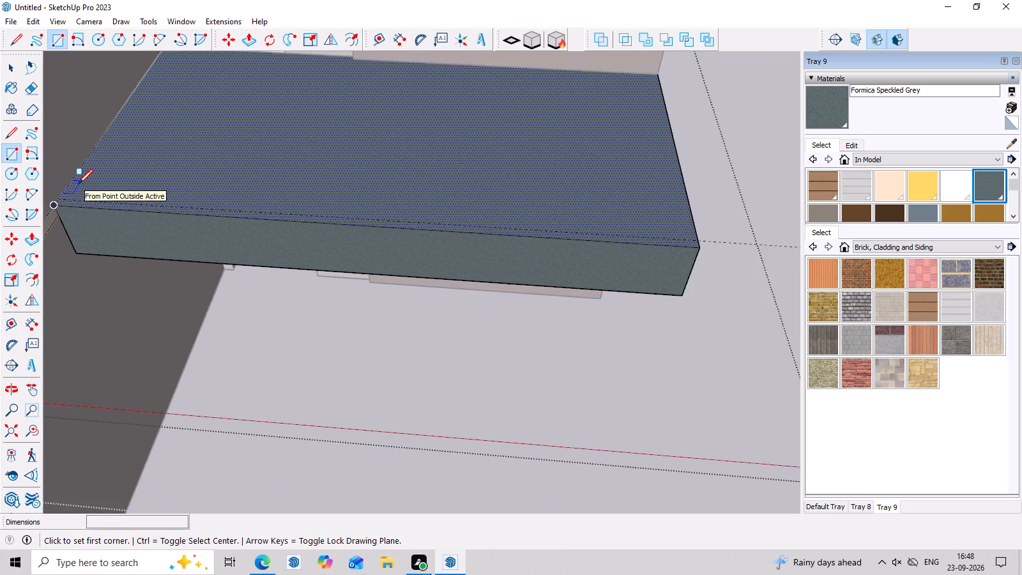
scroll(78, 184, "down", 3)
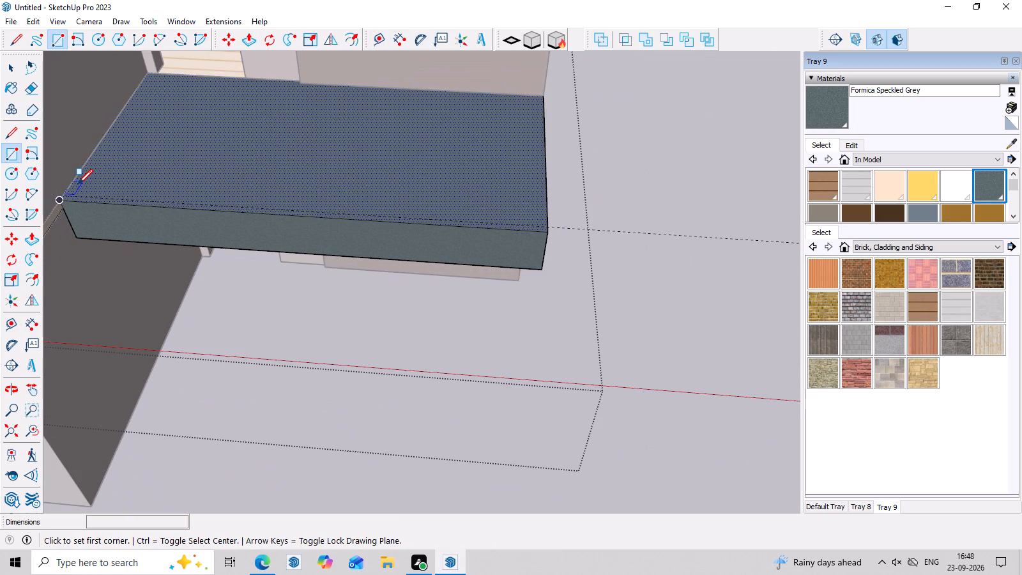
key("x")
scroll(68, 199, "up", 13)
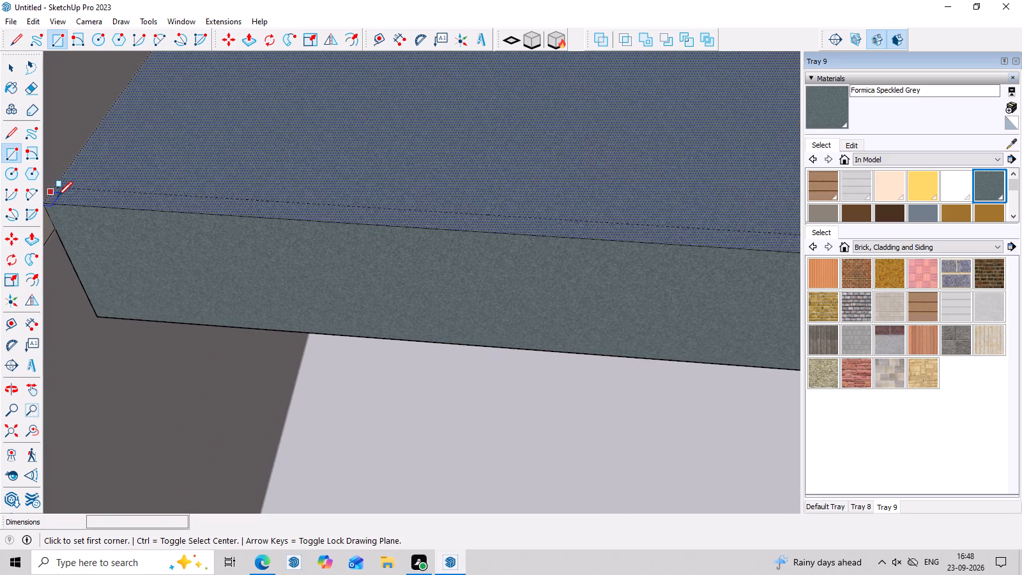
scroll(57, 196, "down", 3)
scroll(57, 195, "up", 3)
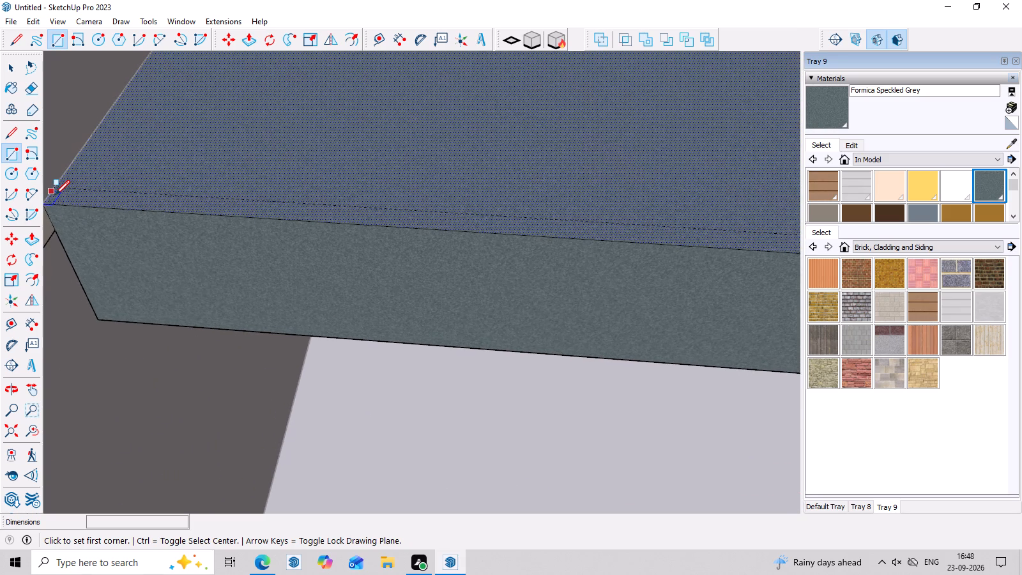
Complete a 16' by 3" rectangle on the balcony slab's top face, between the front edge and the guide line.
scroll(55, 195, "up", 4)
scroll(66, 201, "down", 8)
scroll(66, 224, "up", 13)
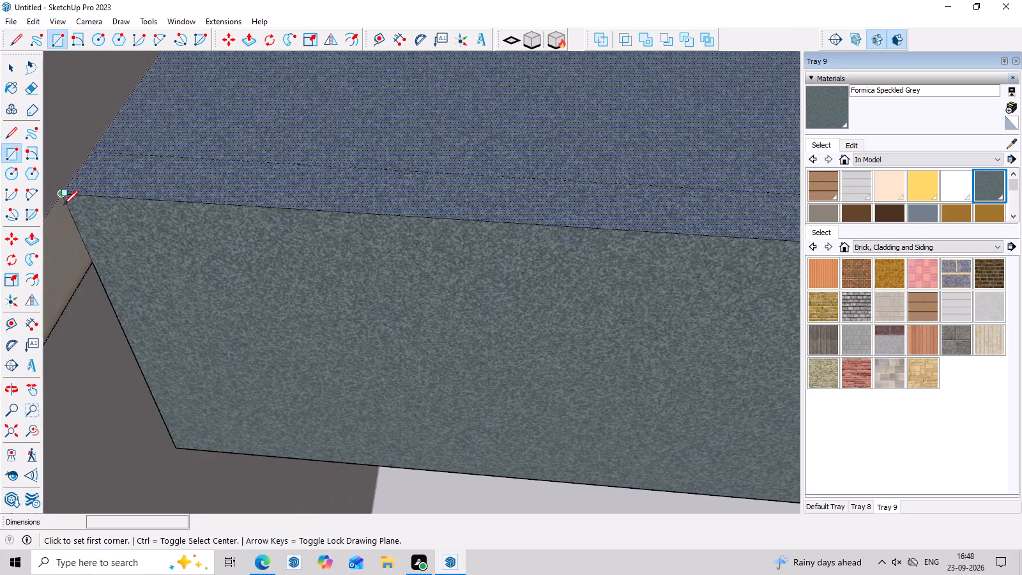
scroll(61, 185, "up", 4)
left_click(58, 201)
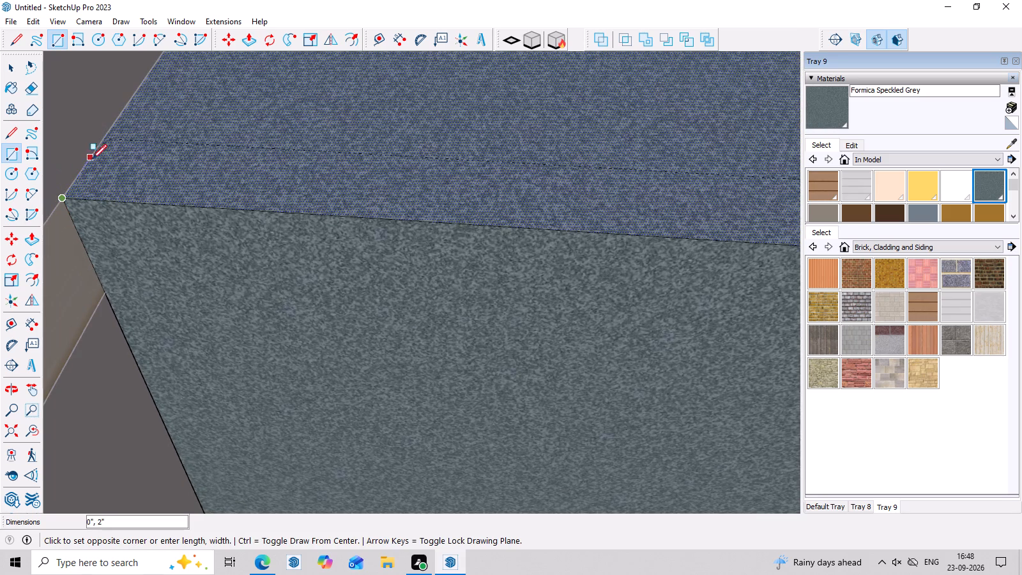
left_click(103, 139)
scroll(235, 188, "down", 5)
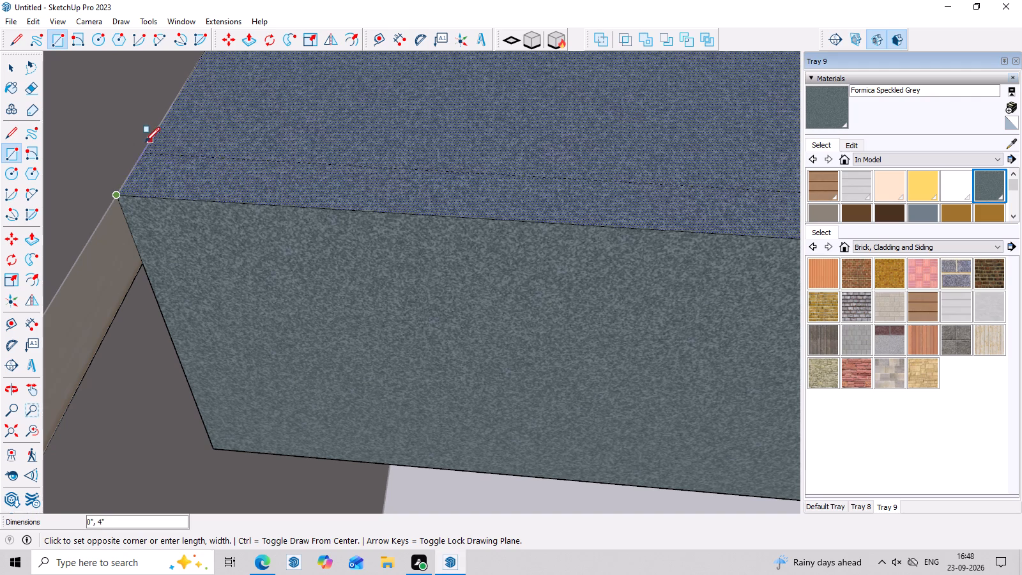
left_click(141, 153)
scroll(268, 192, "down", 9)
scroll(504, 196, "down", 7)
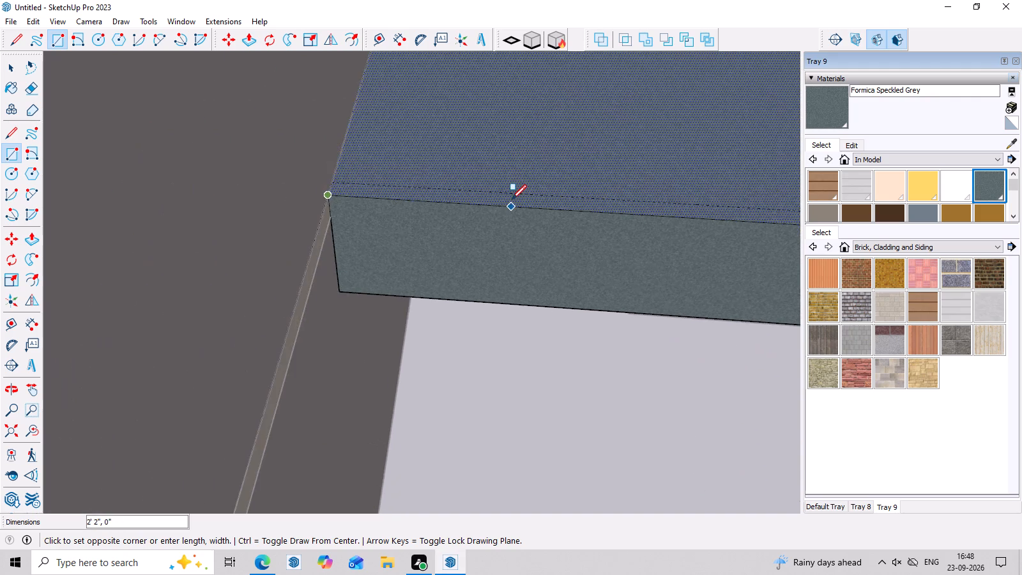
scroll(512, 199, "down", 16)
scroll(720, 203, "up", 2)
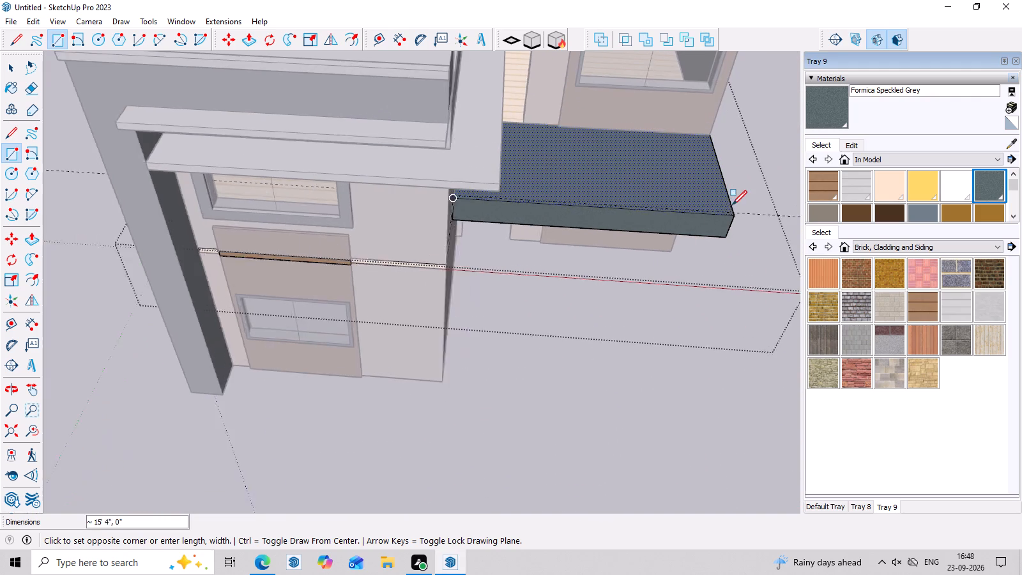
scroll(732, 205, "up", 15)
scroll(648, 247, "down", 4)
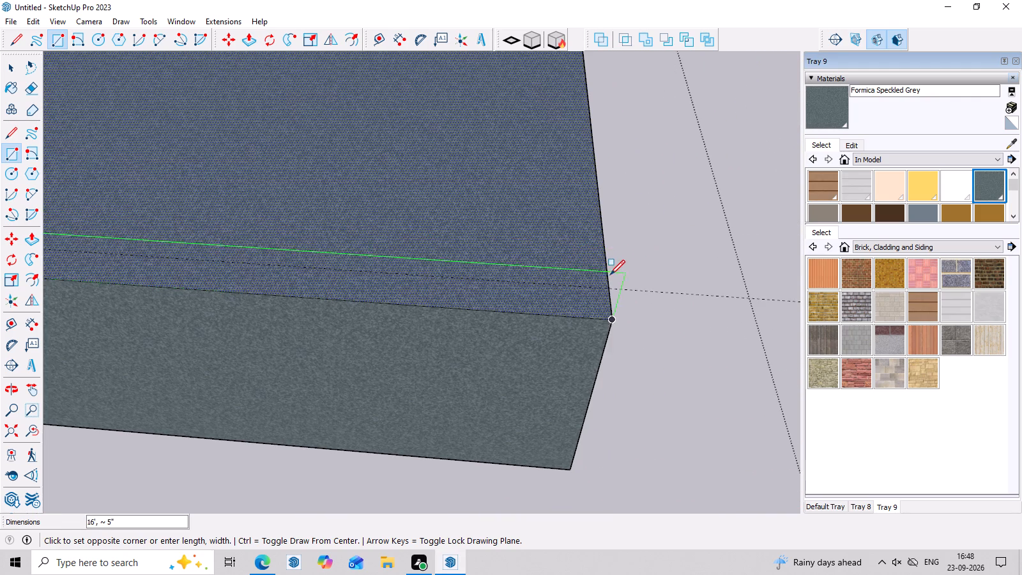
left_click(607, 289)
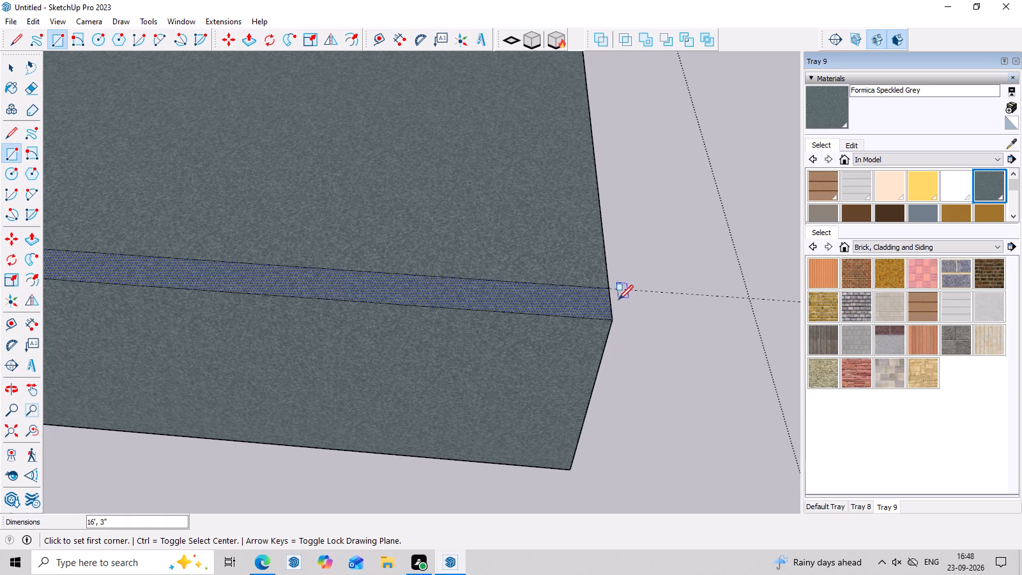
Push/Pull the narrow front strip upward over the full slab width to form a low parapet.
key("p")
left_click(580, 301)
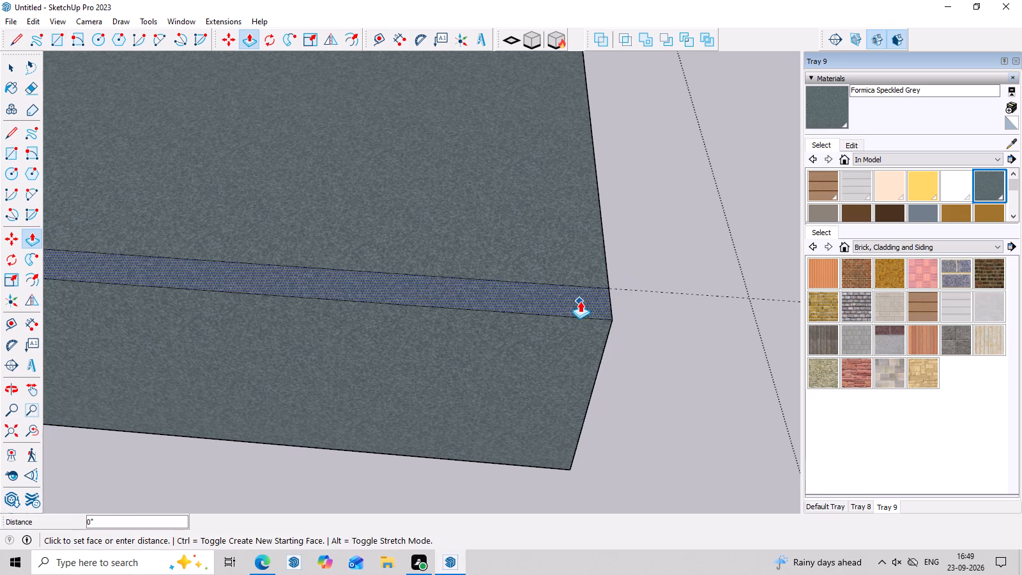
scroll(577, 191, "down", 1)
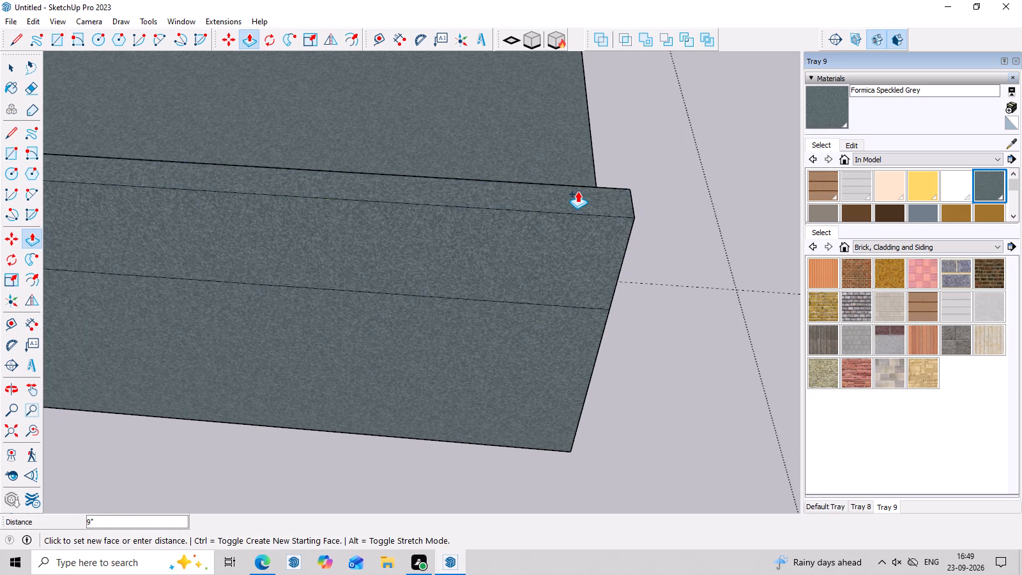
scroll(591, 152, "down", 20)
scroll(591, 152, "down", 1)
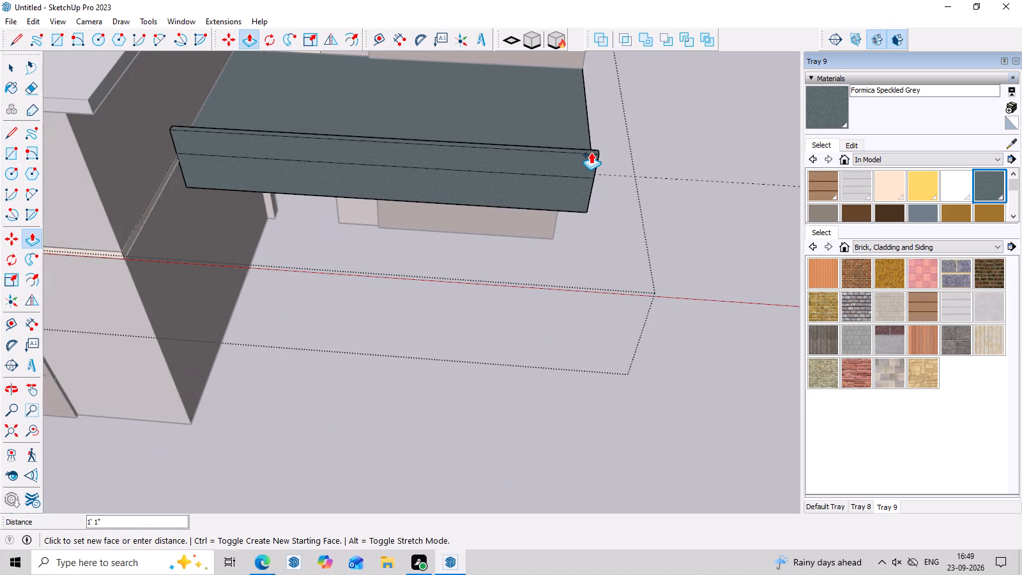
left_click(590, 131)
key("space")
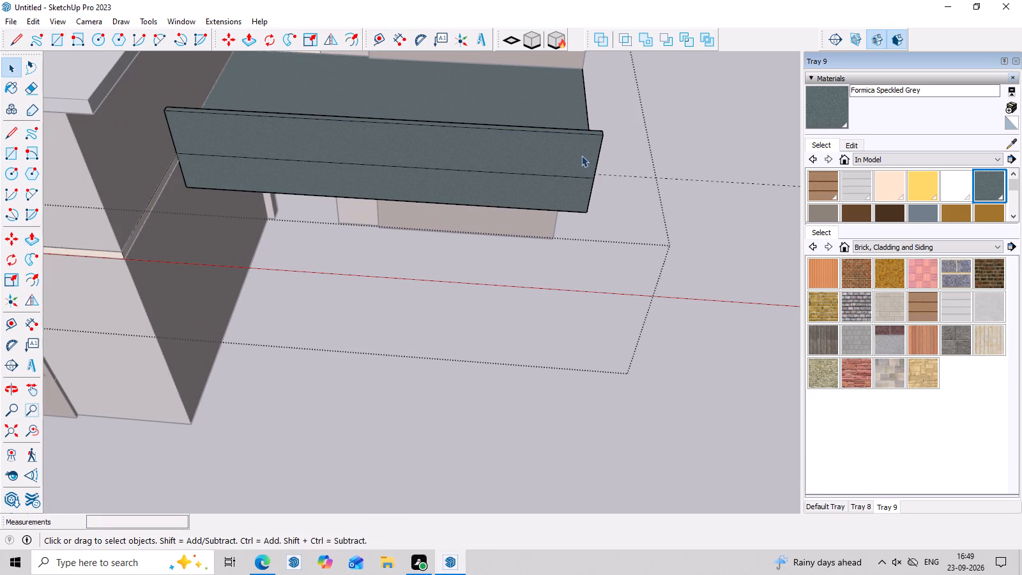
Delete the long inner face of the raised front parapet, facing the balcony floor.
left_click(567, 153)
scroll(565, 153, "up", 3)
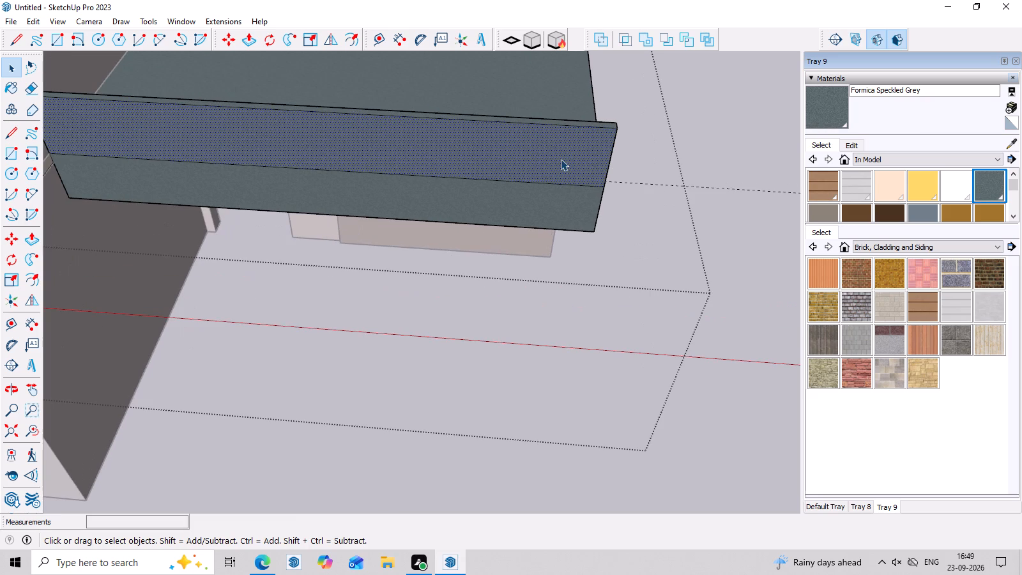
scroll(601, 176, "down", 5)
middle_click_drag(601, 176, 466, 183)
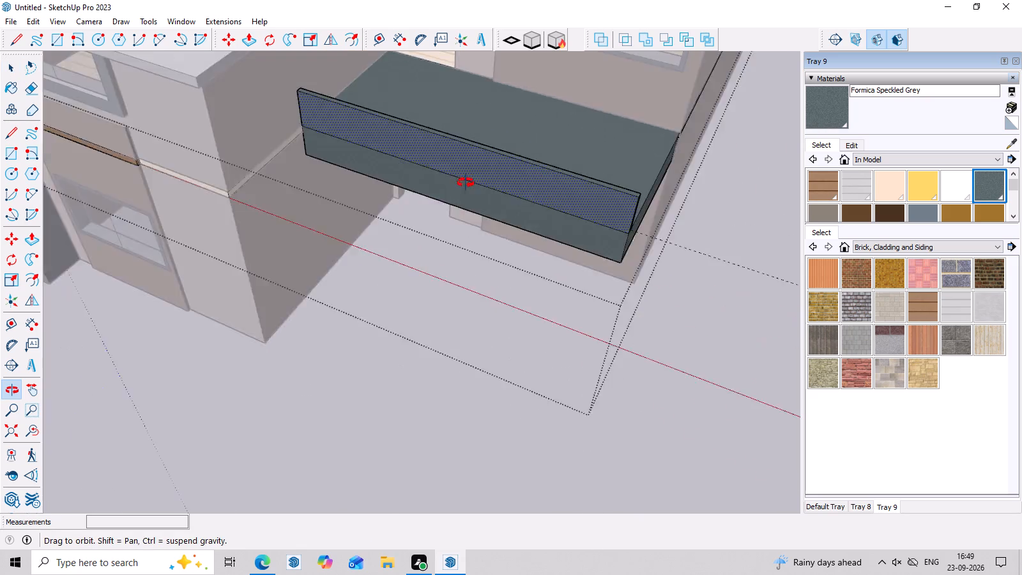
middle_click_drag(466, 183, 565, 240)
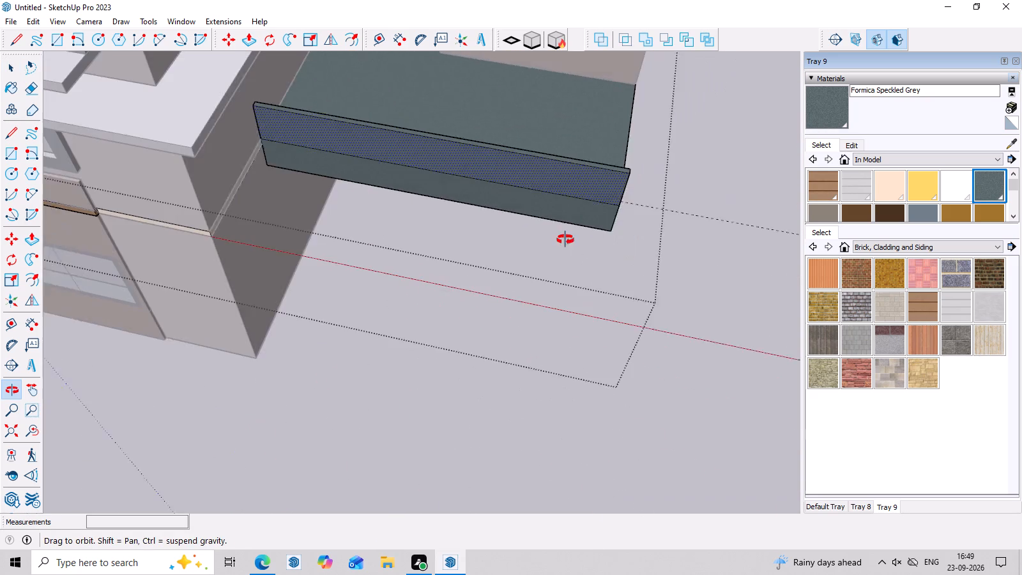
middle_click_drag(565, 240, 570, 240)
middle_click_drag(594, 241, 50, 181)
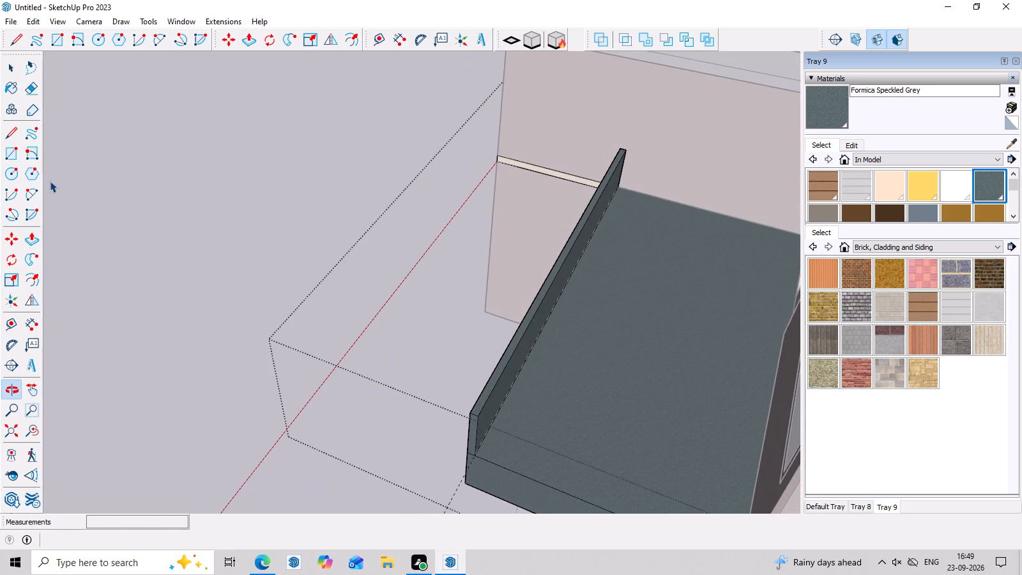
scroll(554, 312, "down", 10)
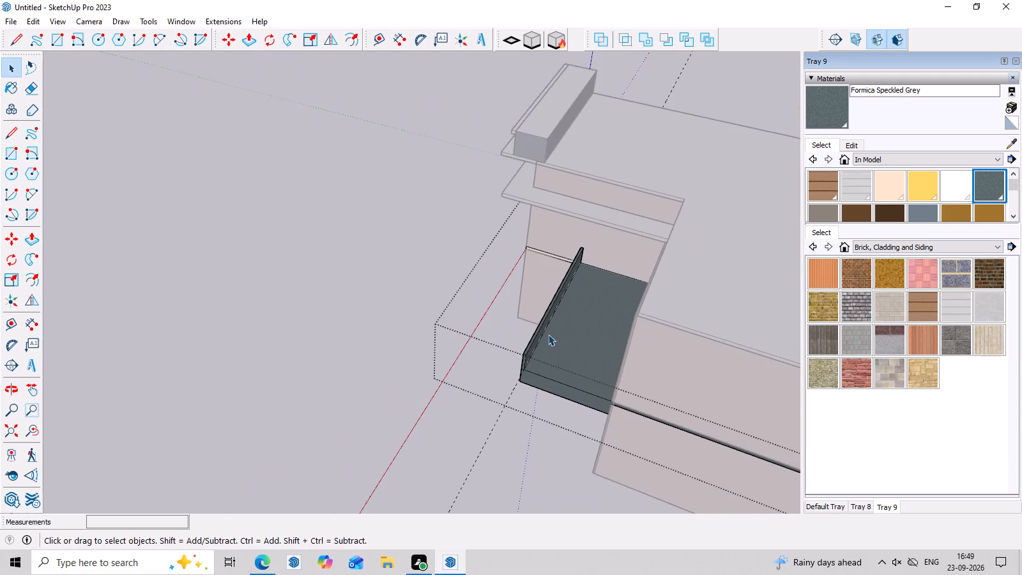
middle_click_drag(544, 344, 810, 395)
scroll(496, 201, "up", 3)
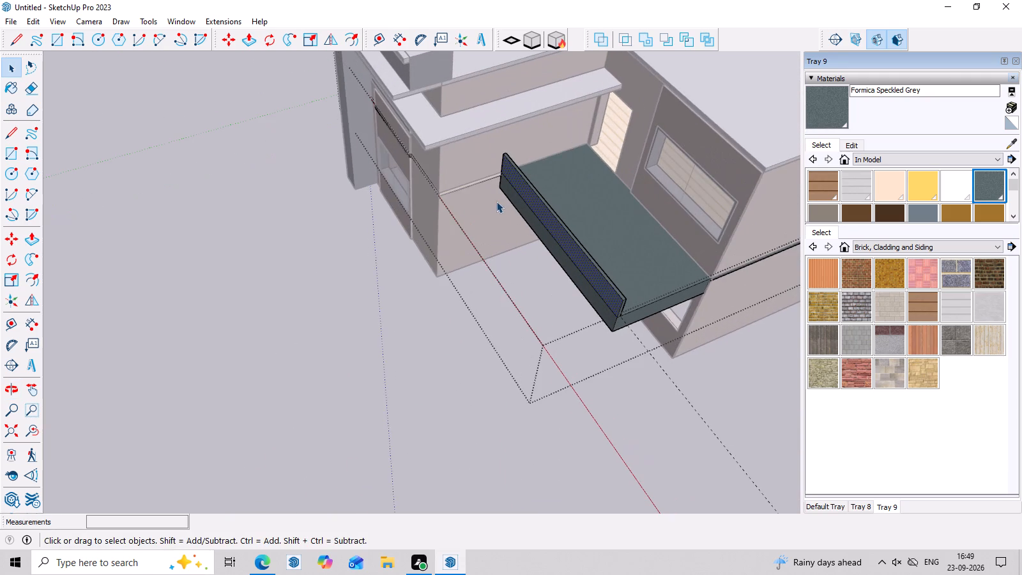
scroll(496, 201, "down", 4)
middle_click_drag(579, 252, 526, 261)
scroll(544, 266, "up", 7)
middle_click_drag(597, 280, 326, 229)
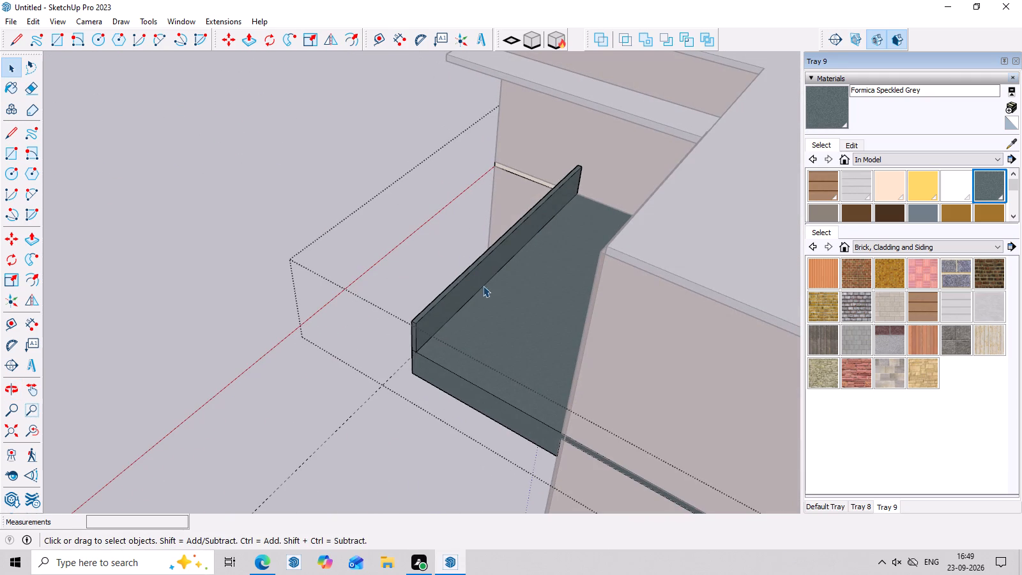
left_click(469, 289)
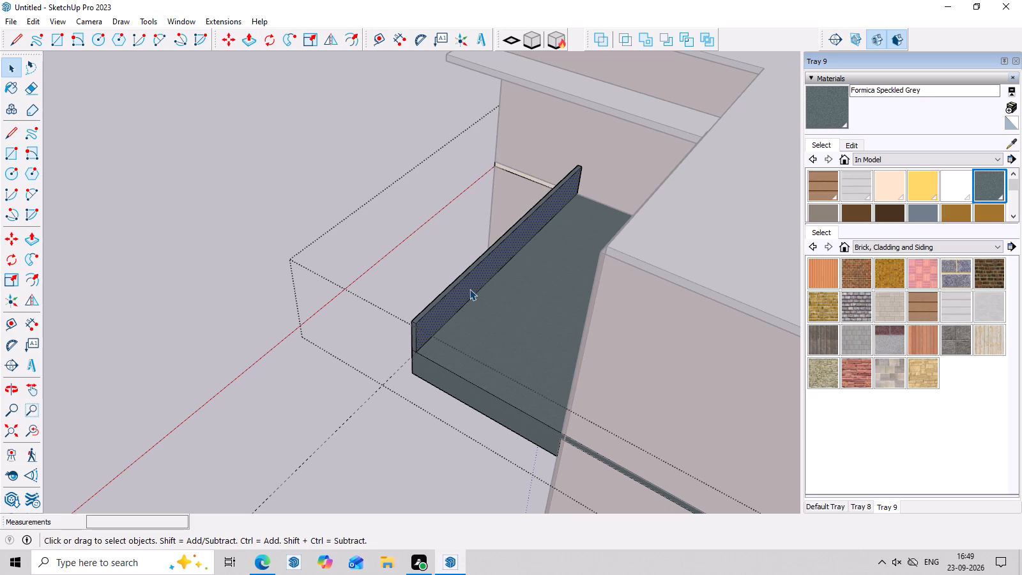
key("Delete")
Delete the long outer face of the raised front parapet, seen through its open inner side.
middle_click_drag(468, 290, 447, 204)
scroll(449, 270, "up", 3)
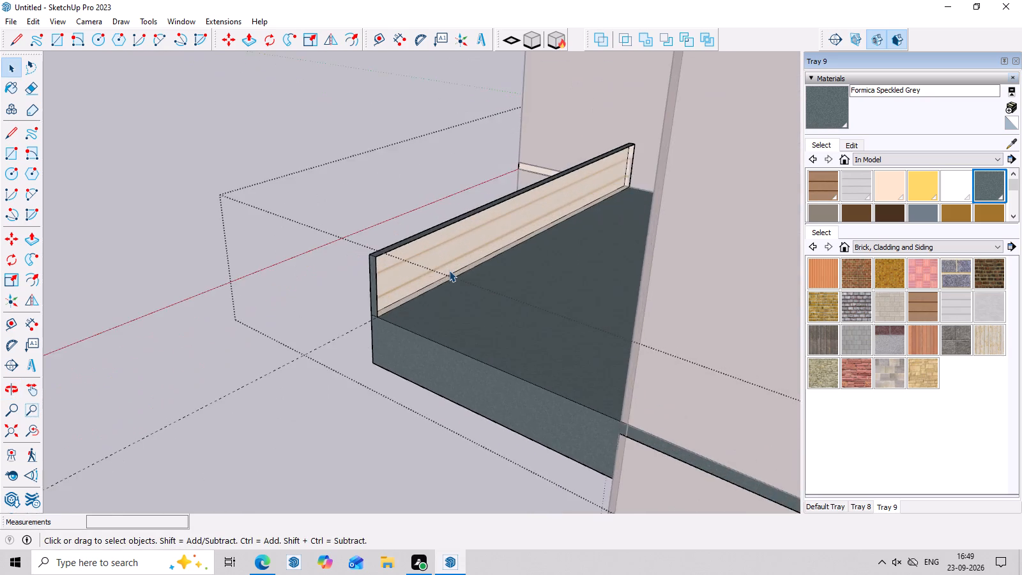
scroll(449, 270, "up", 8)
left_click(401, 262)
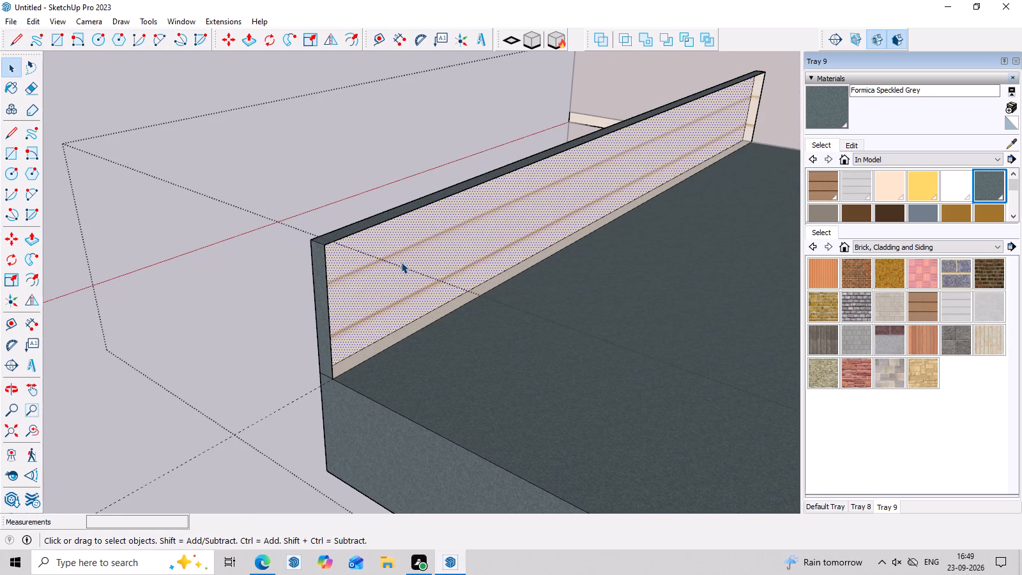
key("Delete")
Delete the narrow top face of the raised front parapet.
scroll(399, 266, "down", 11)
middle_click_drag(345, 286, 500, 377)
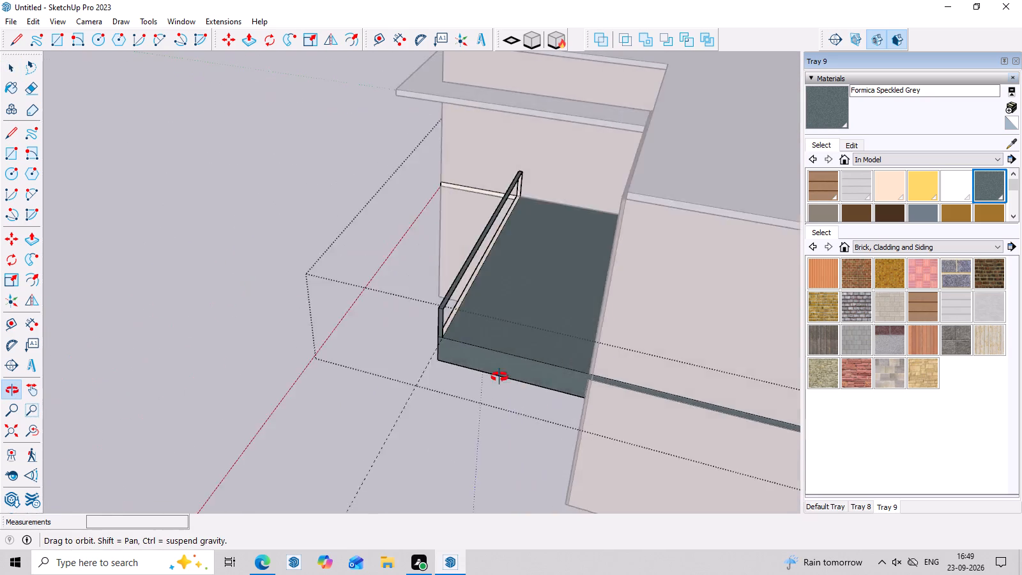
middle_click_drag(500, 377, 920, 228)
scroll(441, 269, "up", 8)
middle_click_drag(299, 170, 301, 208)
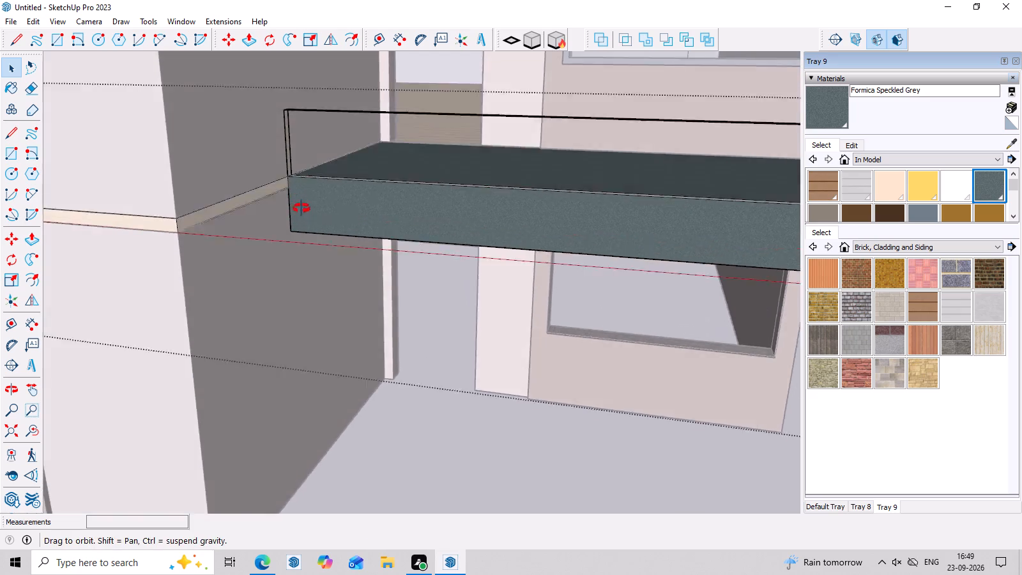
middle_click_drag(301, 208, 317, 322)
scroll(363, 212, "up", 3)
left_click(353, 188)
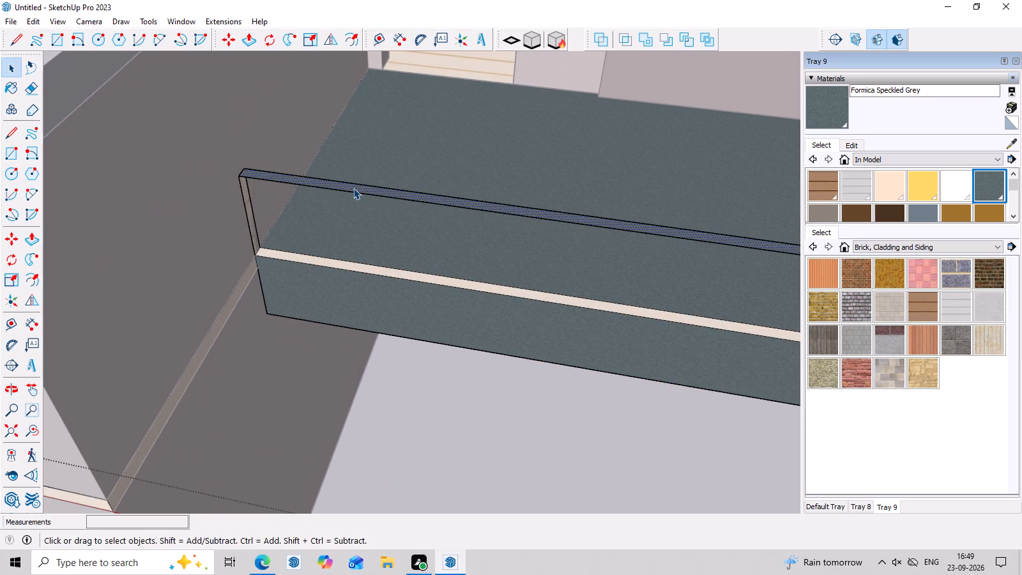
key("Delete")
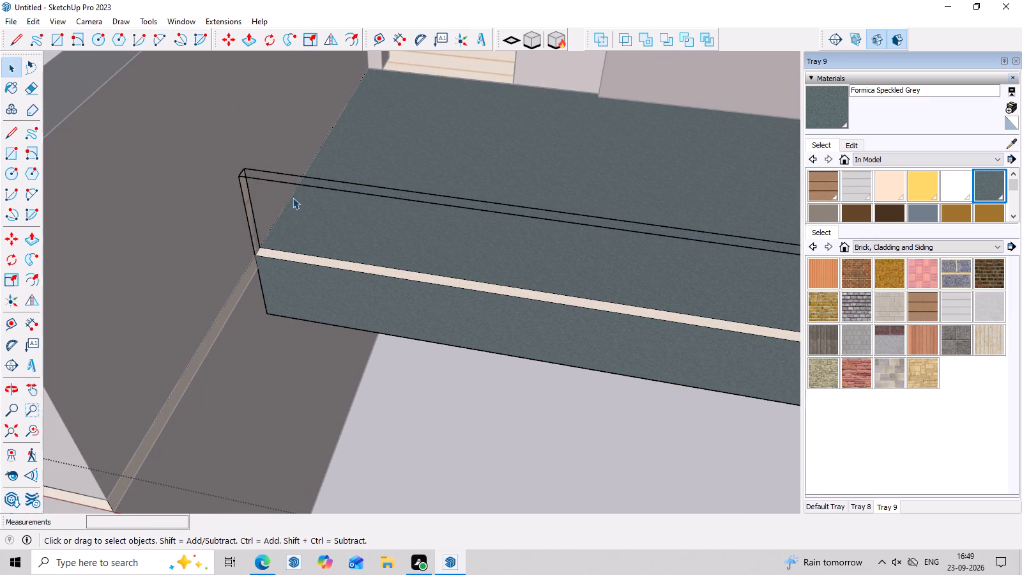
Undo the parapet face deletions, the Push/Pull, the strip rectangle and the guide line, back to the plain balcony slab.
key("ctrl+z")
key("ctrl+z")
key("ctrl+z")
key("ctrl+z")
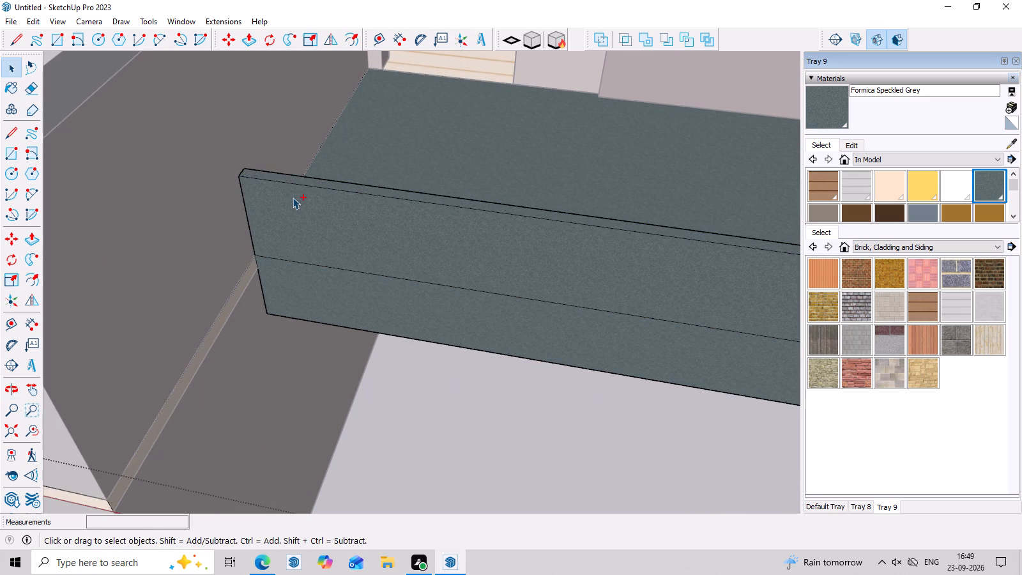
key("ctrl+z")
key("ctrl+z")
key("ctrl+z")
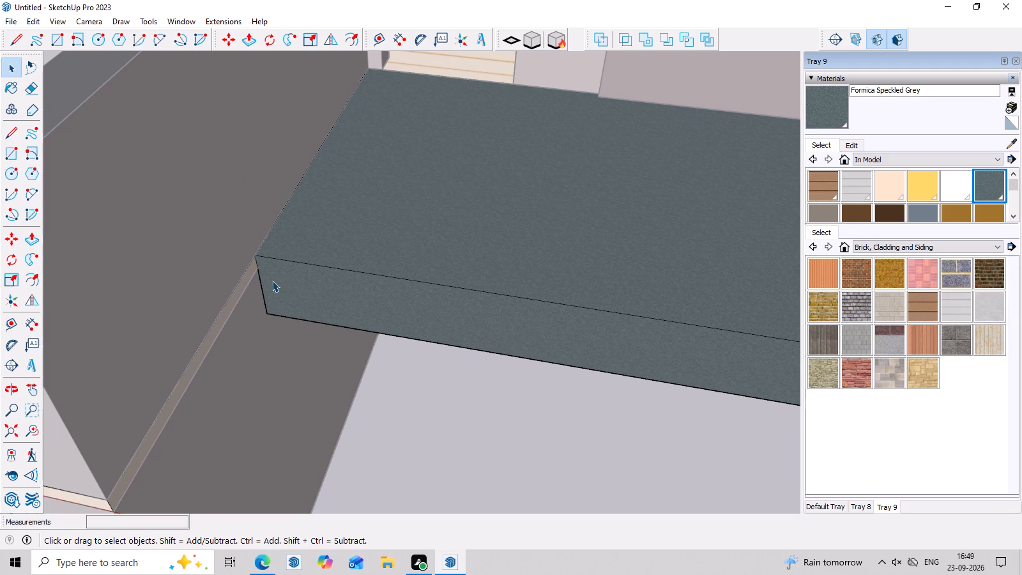
Draw an upright rectangle 16' long and about 2' high along the balcony slab's front top edge.
key("r")
left_click(259, 255)
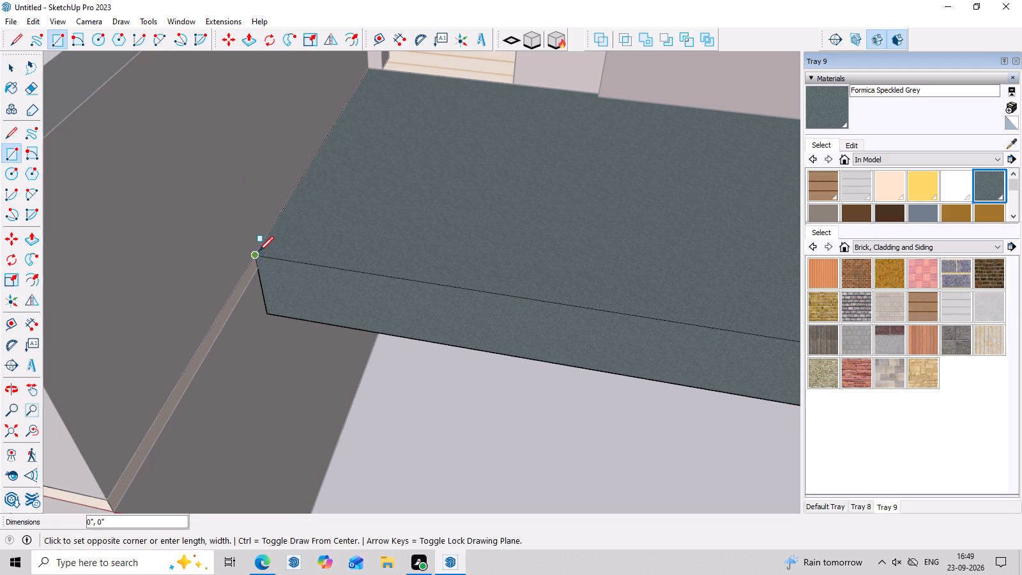
key("Down")
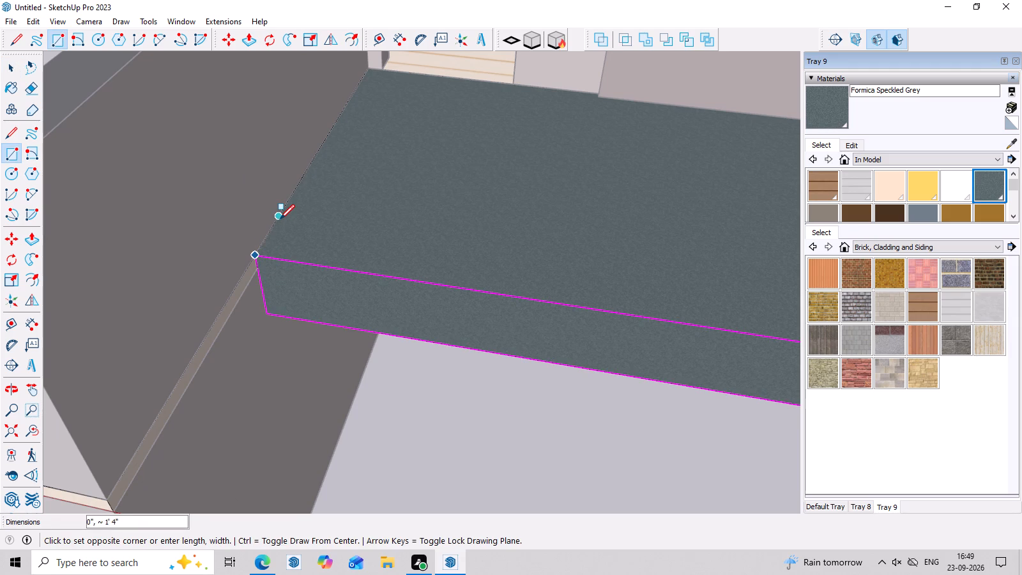
key("Up")
scroll(286, 190, "down", 2)
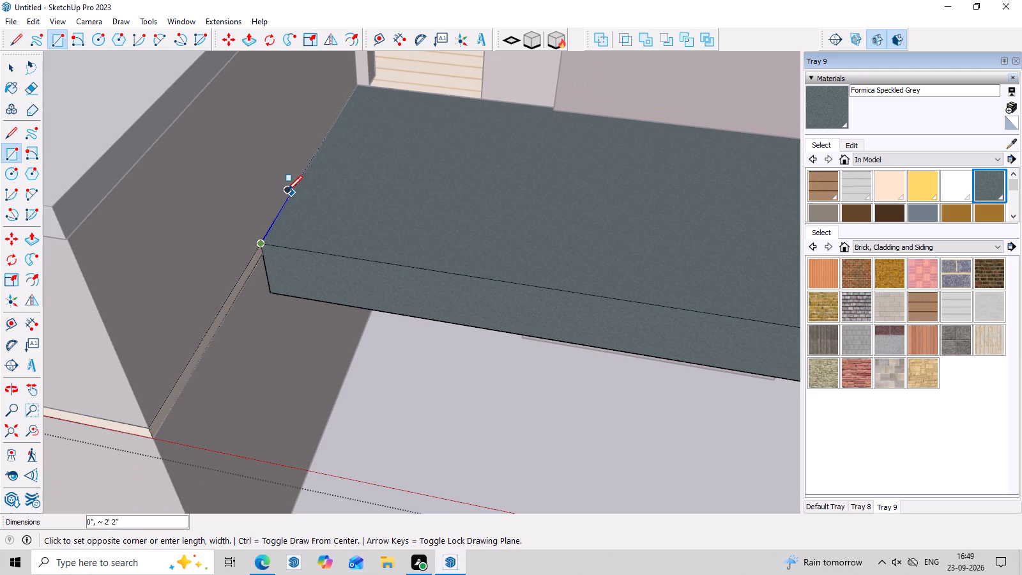
key("Left")
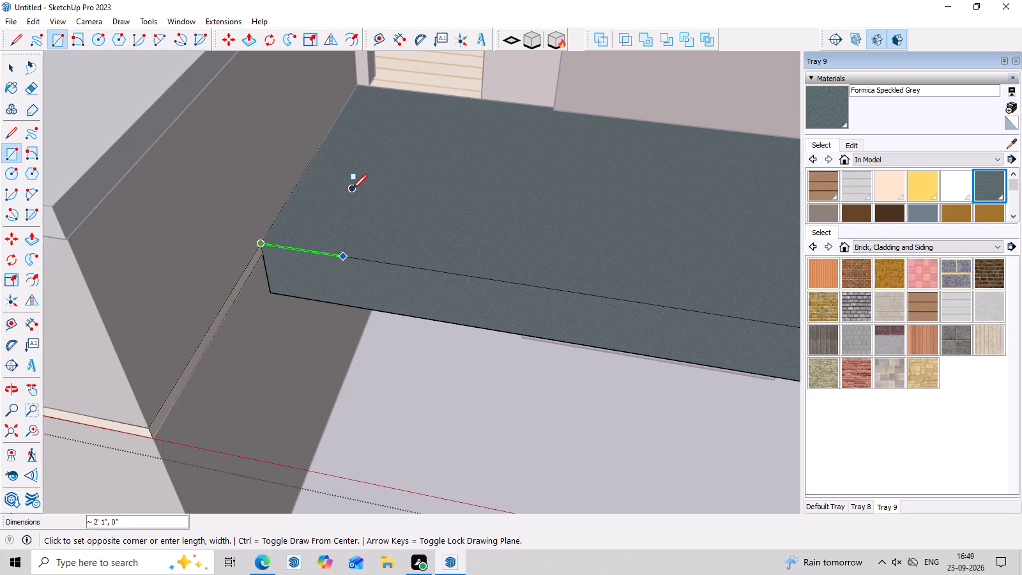
scroll(384, 226, "down", 12)
scroll(556, 264, "up", 2)
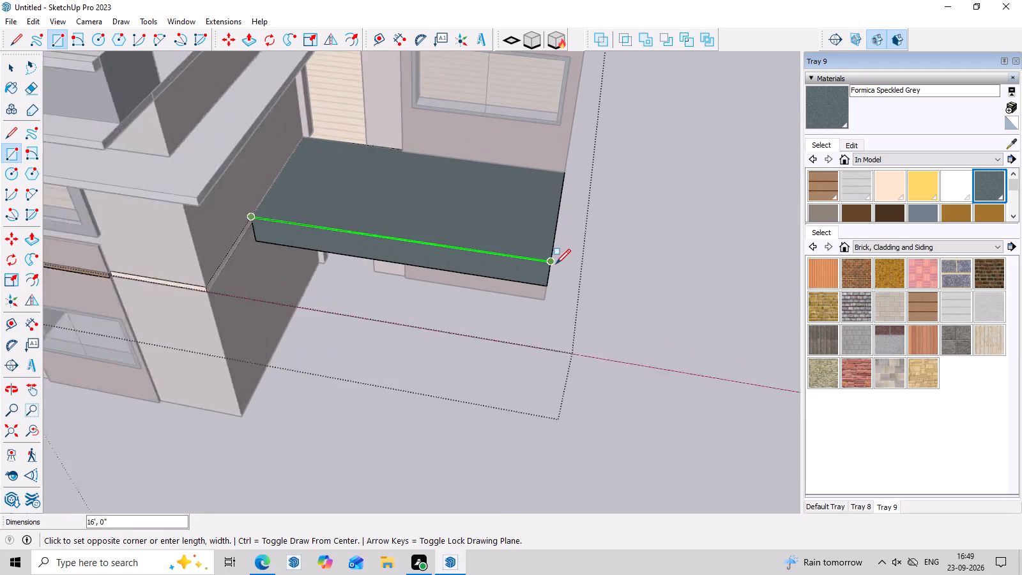
scroll(556, 264, "up", 5)
middle_click_drag(556, 264, 579, 158)
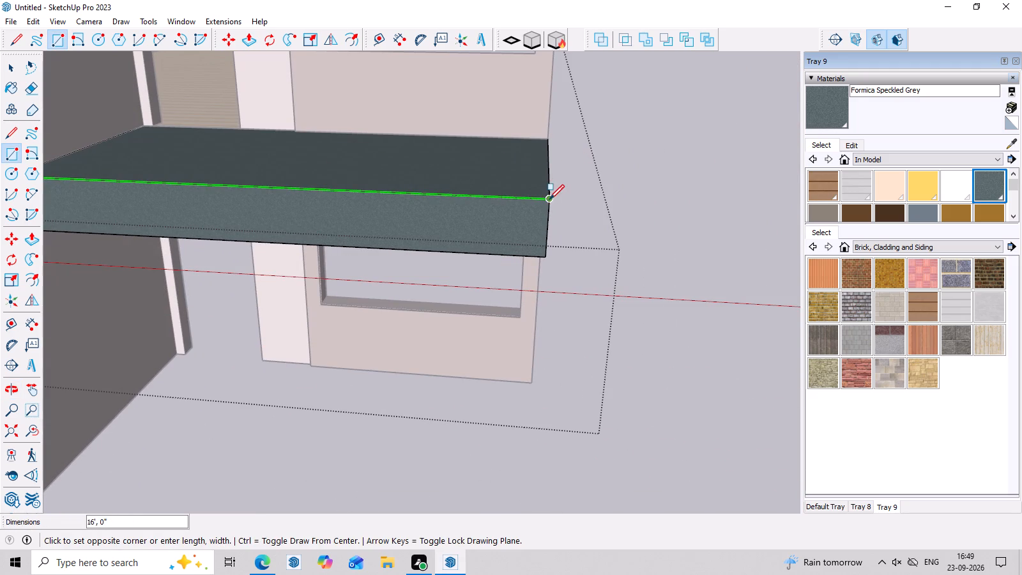
left_click(549, 199)
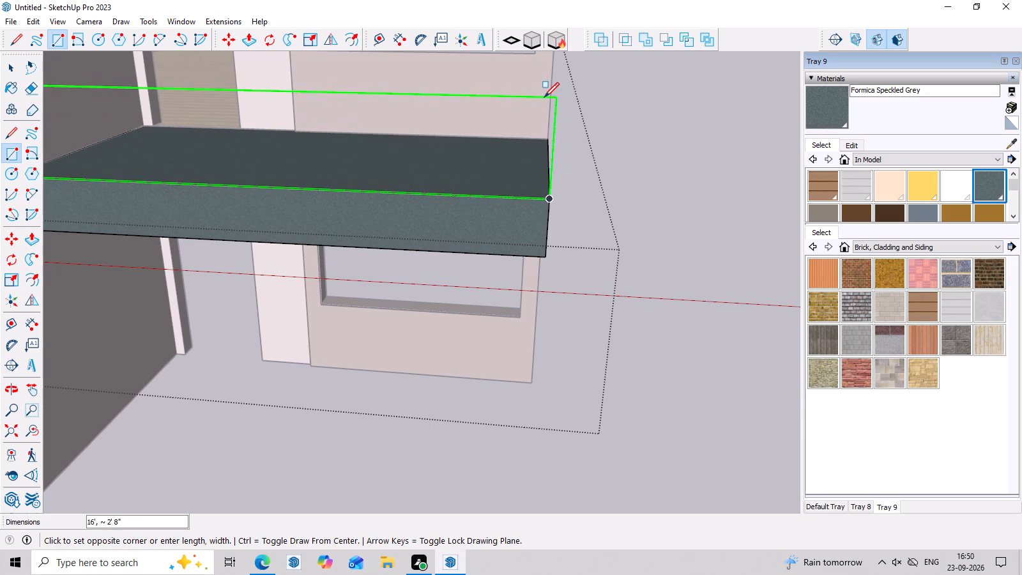
left_click(540, 135)
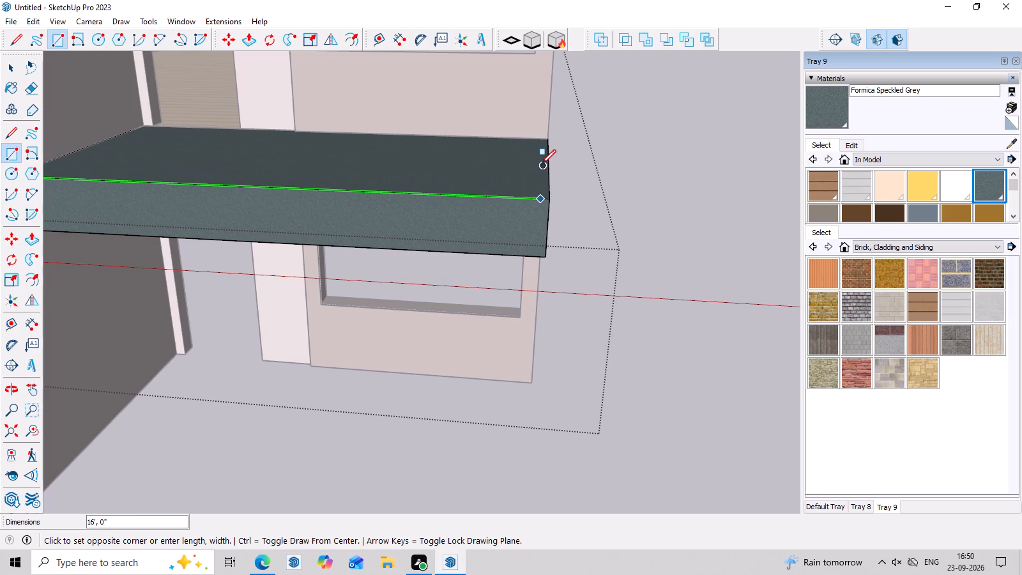
key("Up")
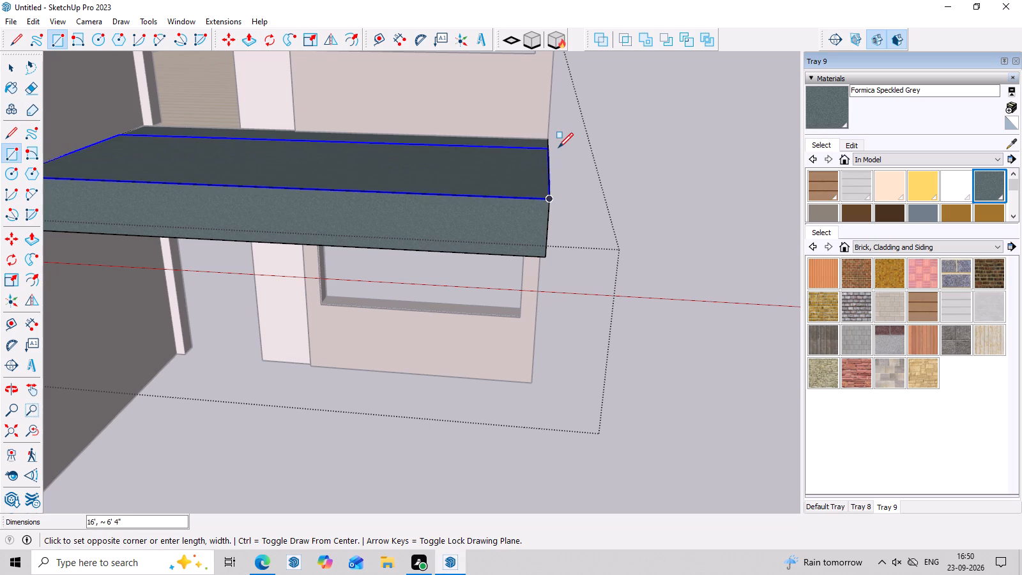
key("Down")
key("Right")
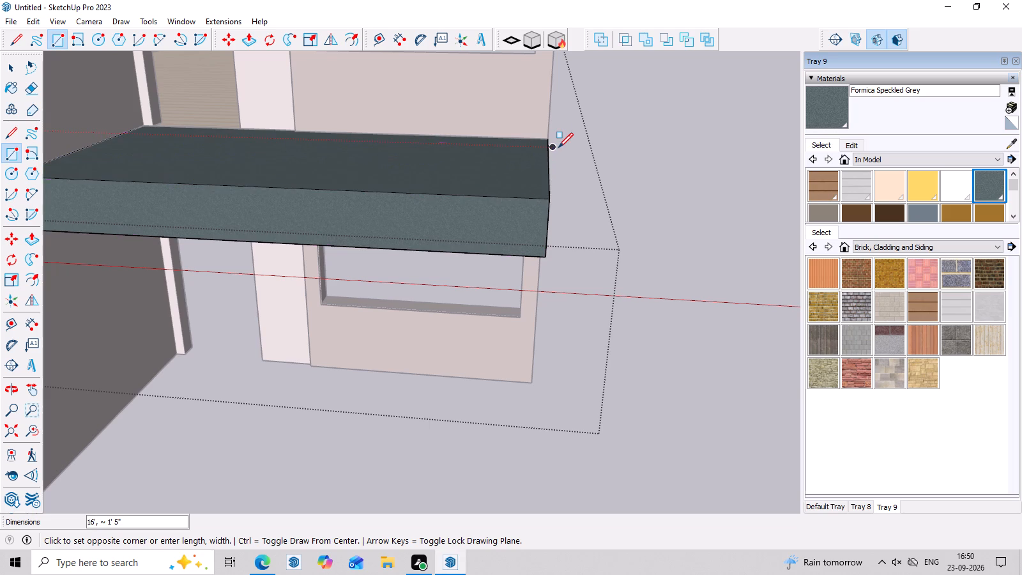
key("Left")
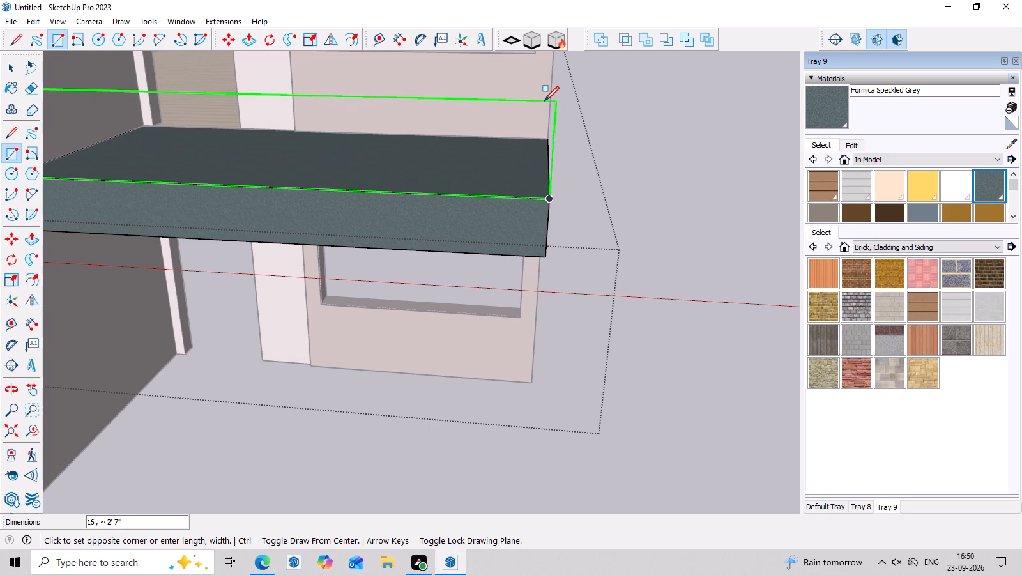
left_click(543, 125)
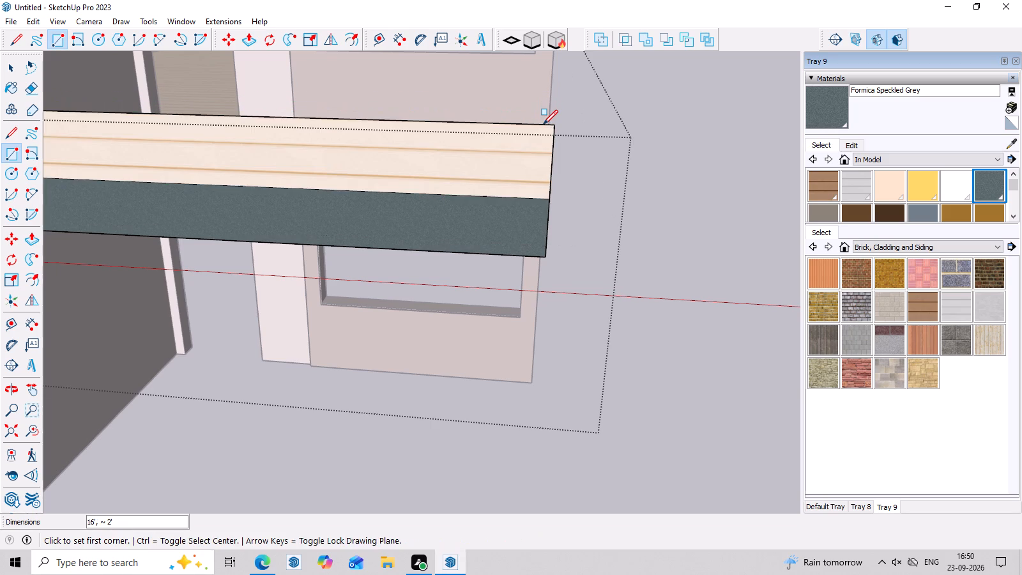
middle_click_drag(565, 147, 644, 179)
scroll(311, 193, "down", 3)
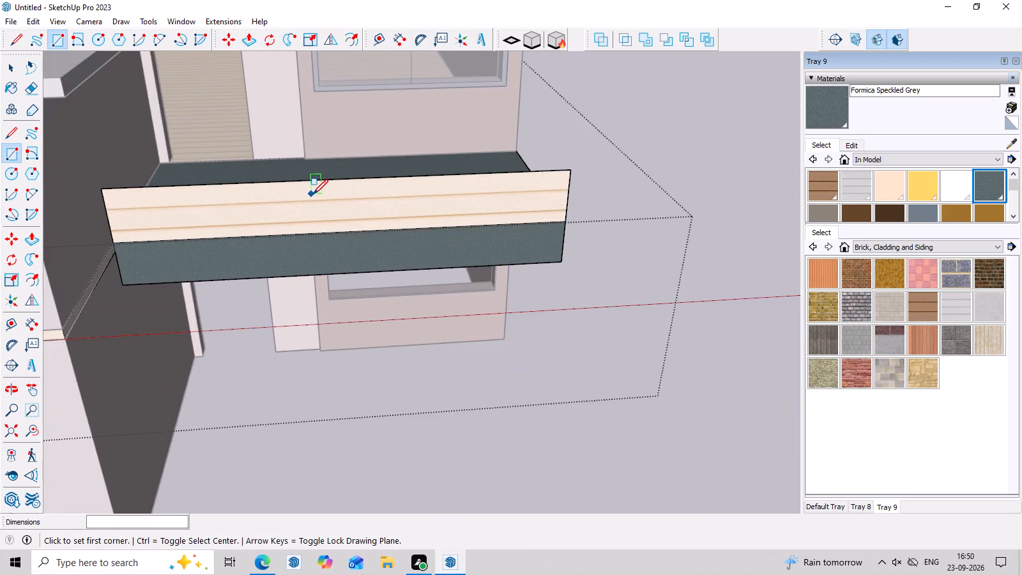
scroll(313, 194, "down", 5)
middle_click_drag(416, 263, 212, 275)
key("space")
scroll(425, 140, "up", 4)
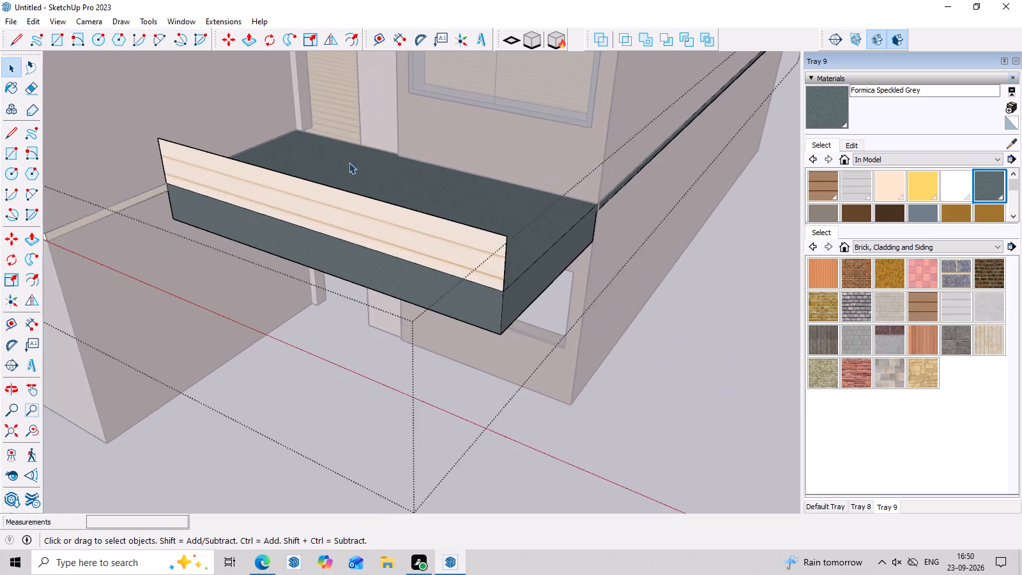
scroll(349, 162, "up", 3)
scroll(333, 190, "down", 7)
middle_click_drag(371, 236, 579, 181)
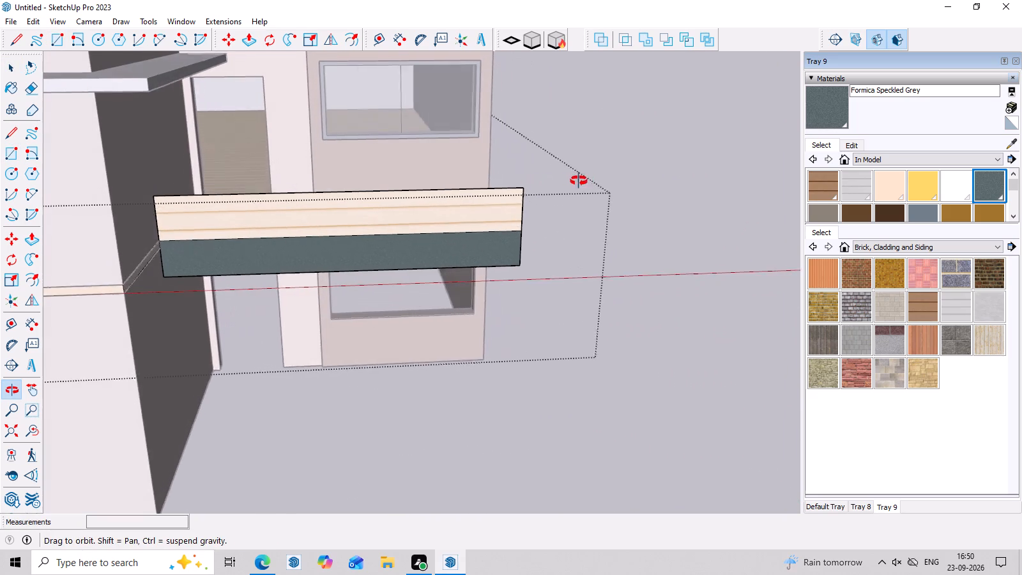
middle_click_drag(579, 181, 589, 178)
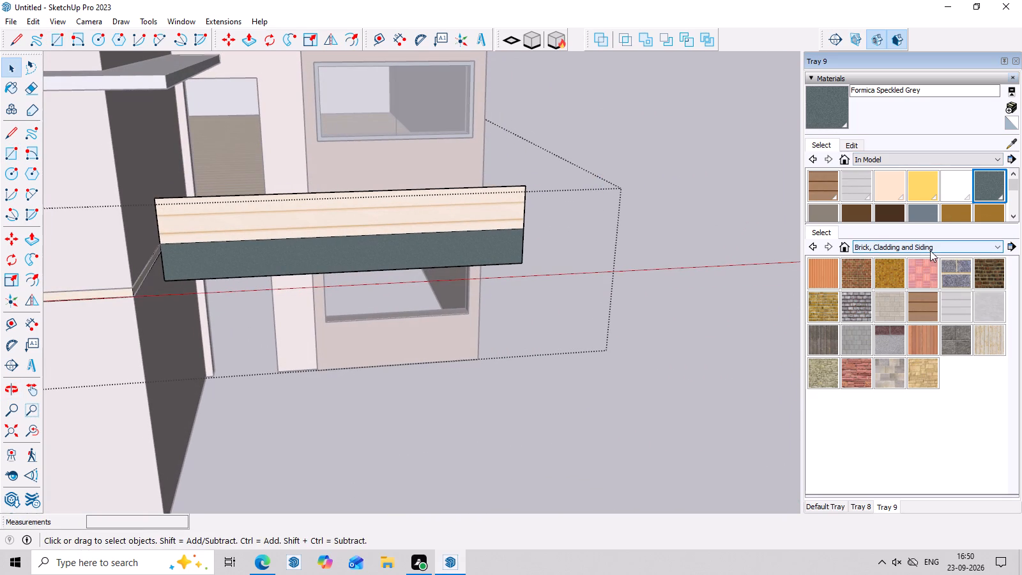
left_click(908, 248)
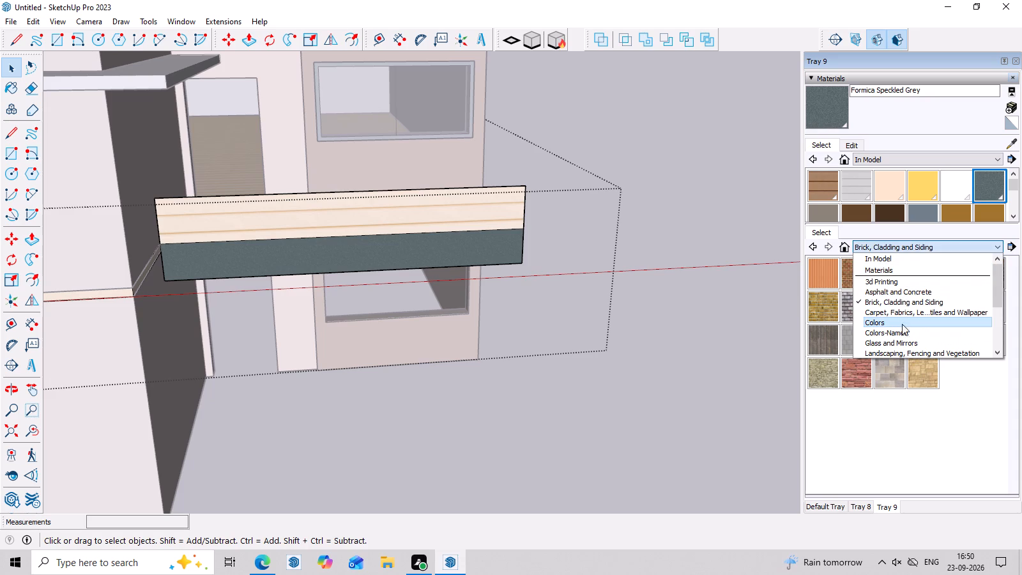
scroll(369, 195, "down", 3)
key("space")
Draw a narrow full-length rectangle across the top of the upright front panel, starting at its upper corner.
left_click(271, 210)
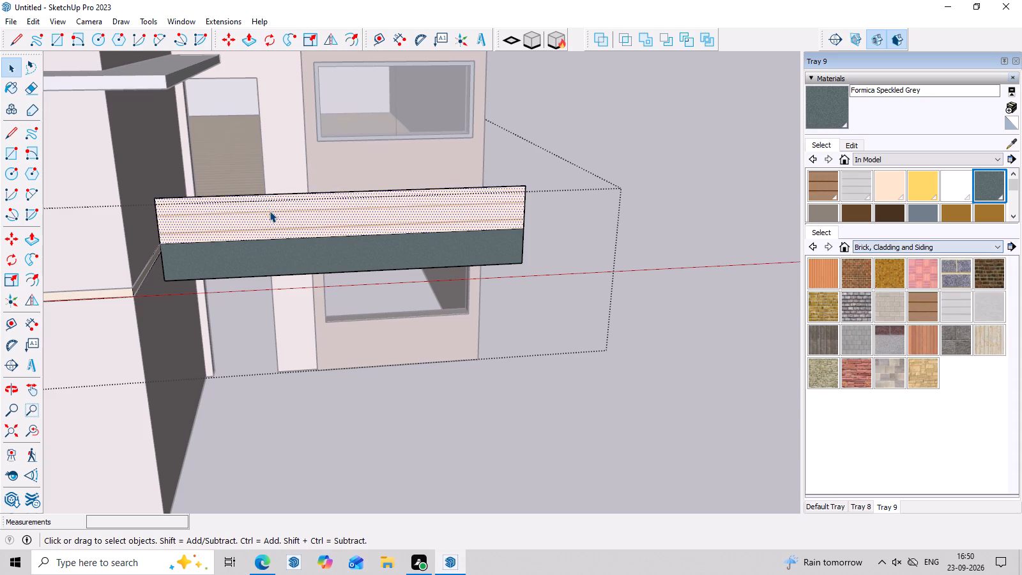
scroll(264, 218, "up", 3)
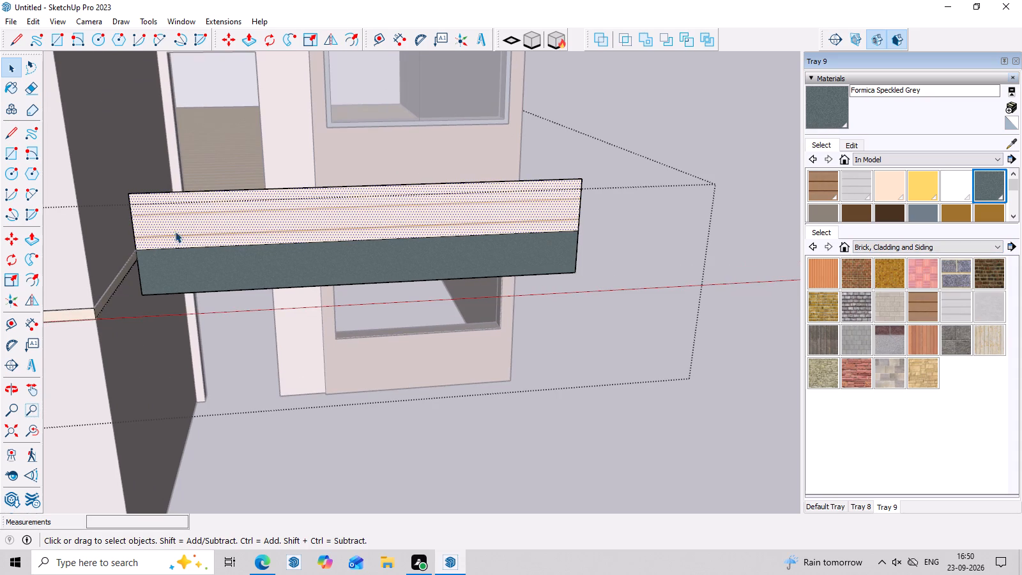
scroll(104, 199, "up", 2)
scroll(124, 201, "down", 2)
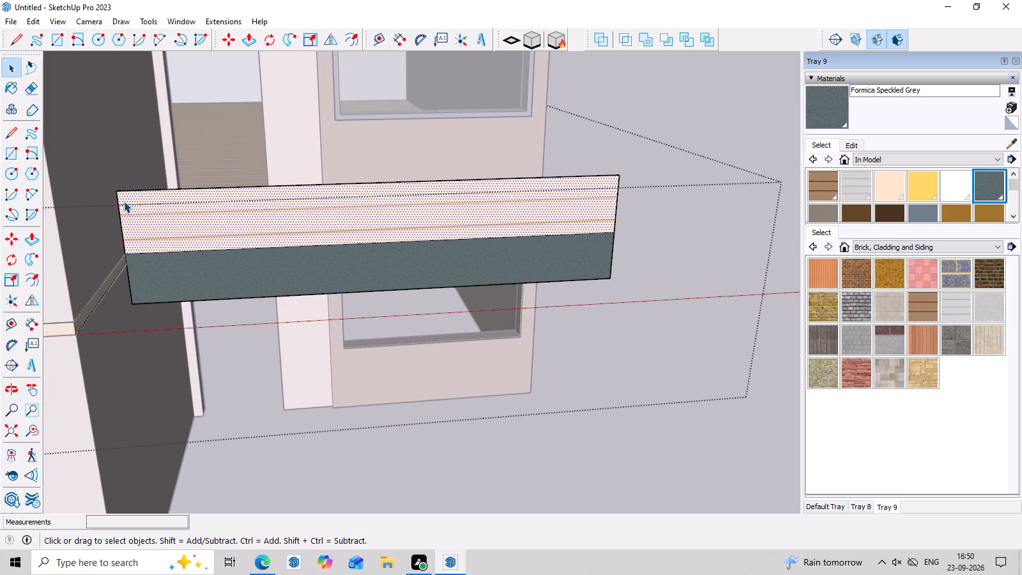
key("r")
left_click(117, 195)
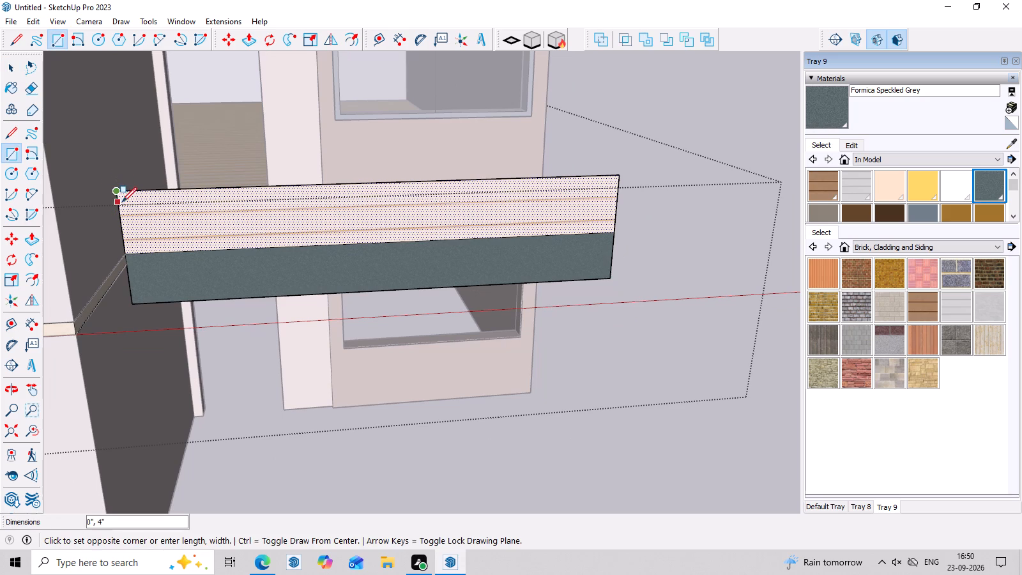
left_click(619, 189)
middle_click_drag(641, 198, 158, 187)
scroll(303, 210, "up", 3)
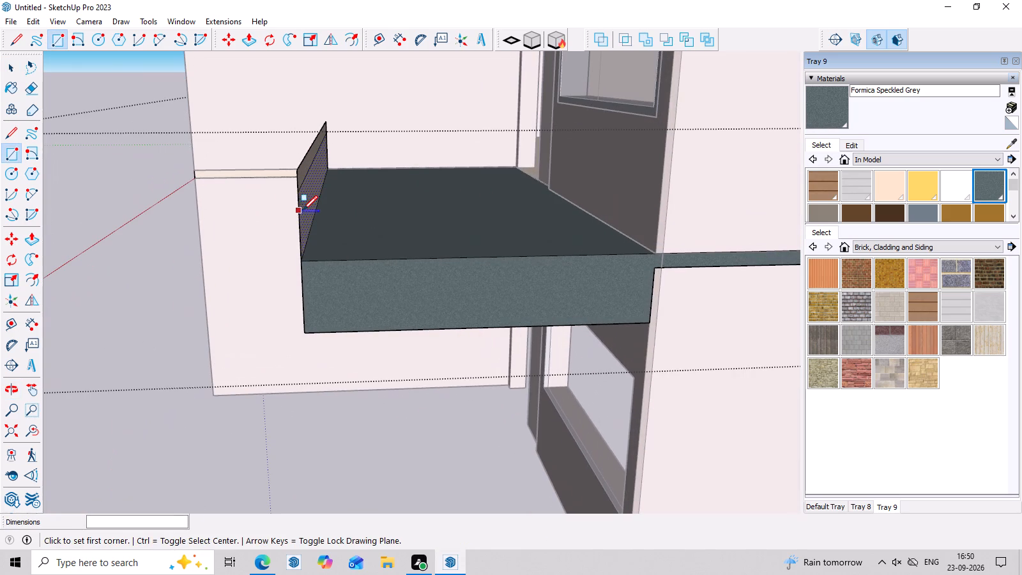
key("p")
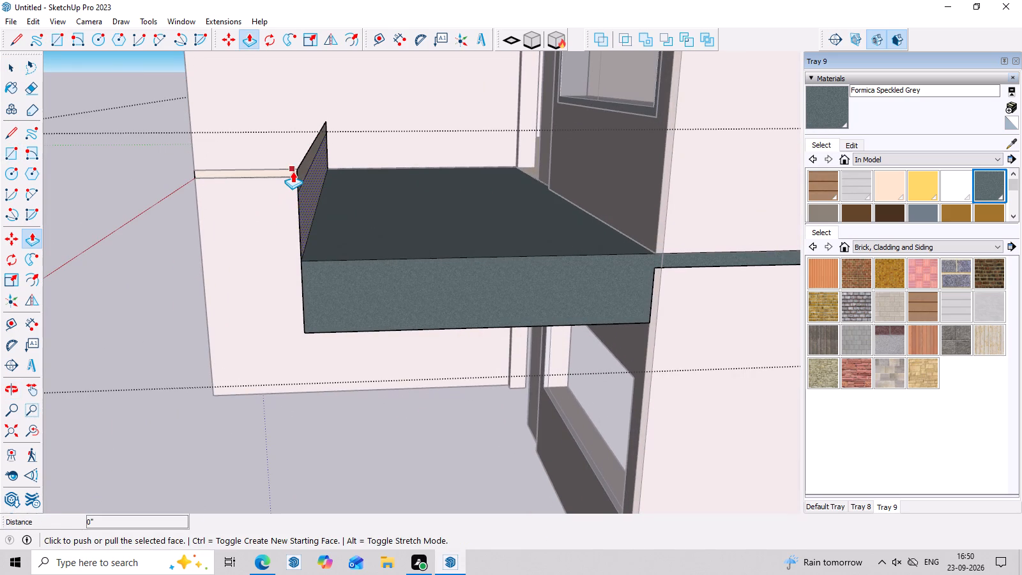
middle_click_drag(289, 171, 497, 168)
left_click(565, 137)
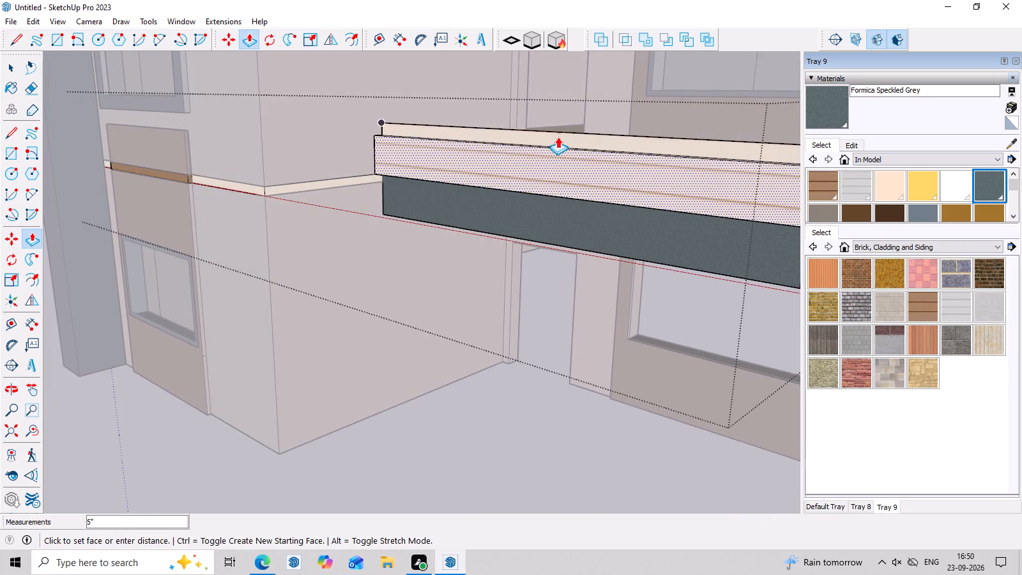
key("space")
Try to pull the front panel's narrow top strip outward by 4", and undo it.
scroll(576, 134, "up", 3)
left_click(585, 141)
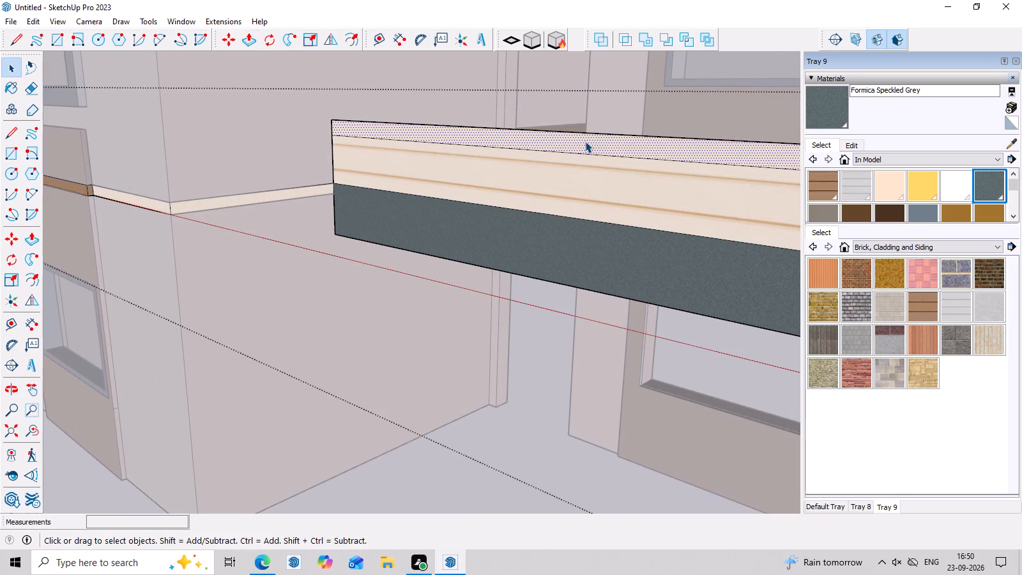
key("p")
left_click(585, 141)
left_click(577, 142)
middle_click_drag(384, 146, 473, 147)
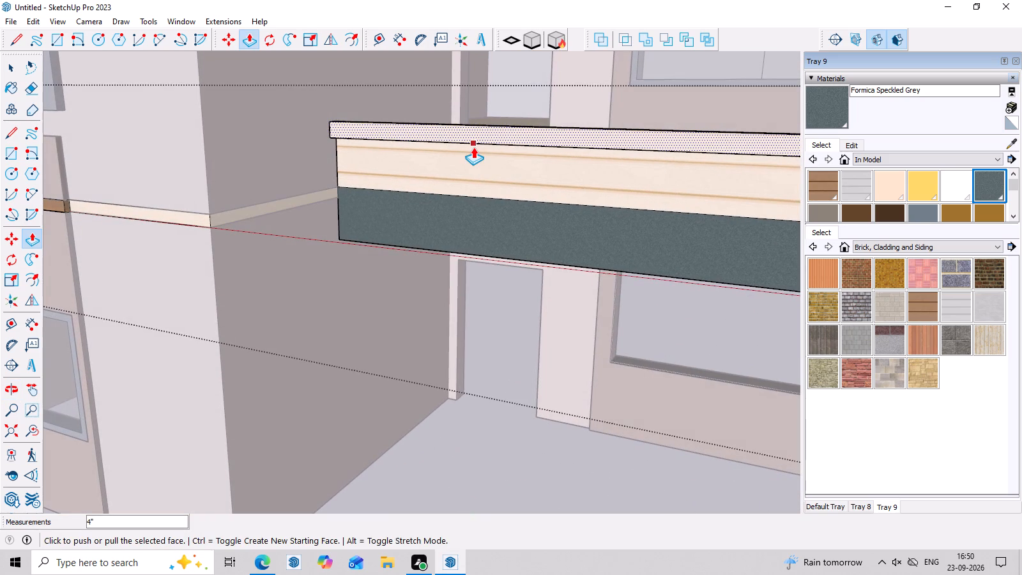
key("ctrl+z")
Push/Pull the front panel's narrow top strip outward by 0.5".
scroll(397, 118, "up", 2)
left_click(372, 130)
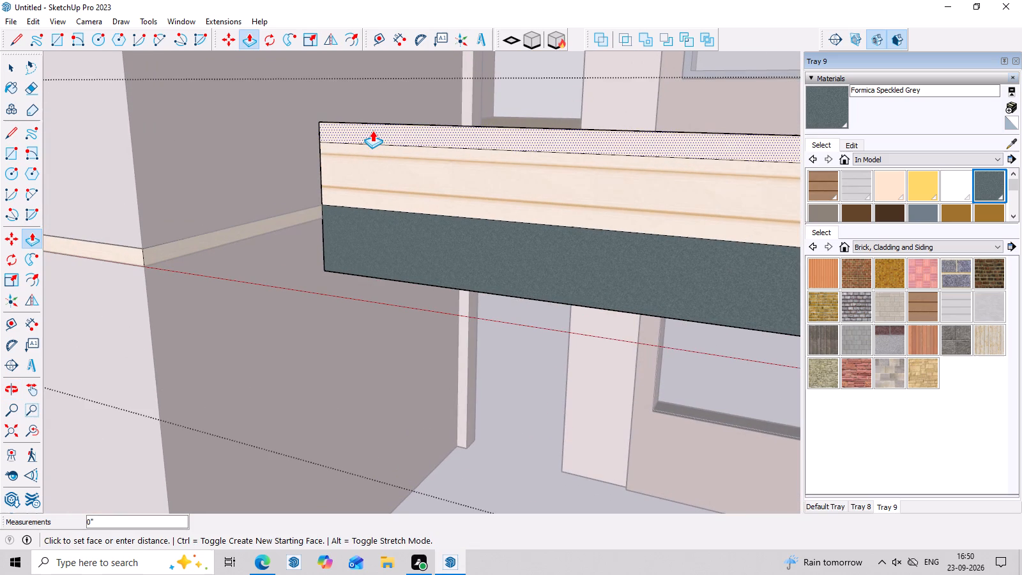
type(".5")
key("Return")
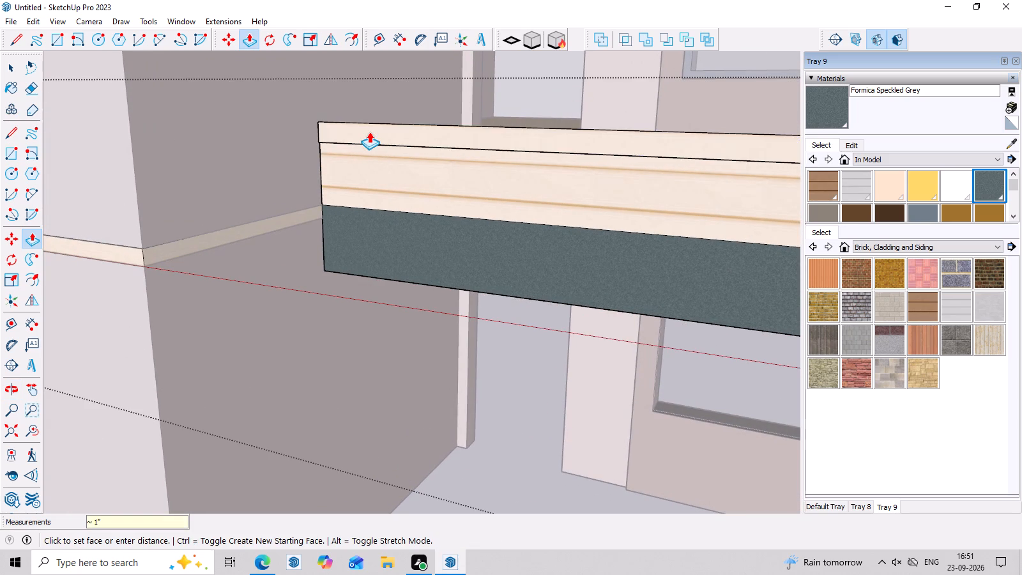
Draw a vertical line on the front panel from its bottom edge to the projecting band's underside, near the tall side wall.
middle_click_drag(362, 132, 379, 233)
scroll(347, 212, "up", 12)
scroll(227, 80, "down", 3)
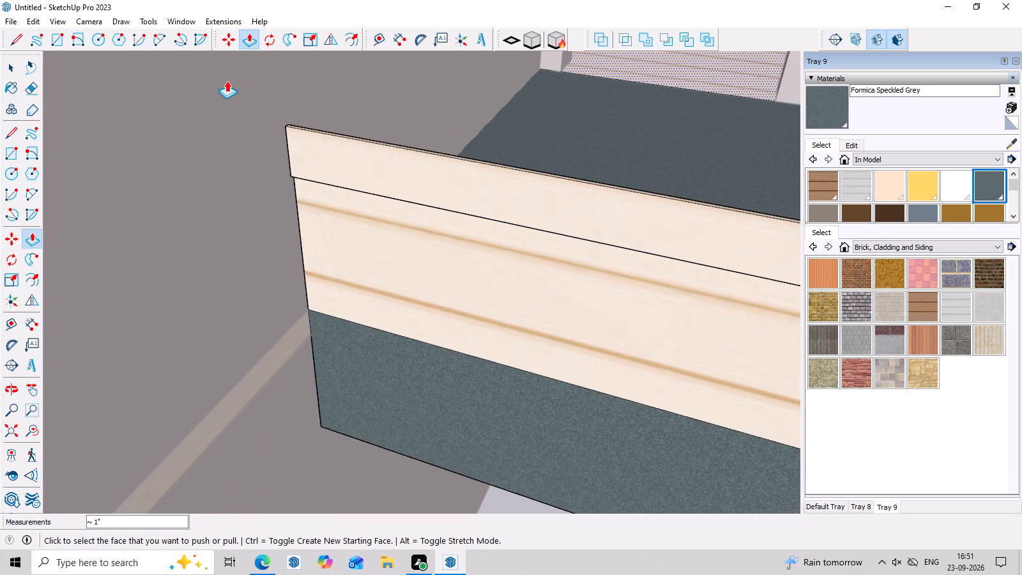
scroll(227, 80, "down", 10)
middle_click_drag(349, 260, 332, 272)
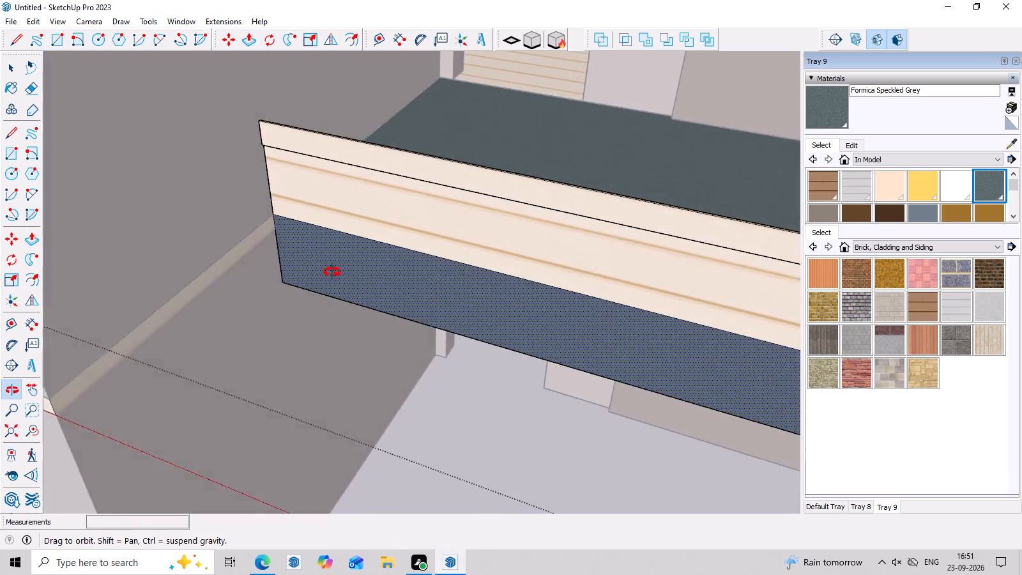
middle_click_drag(332, 272, 306, 263)
scroll(342, 204, "down", 7)
middle_click_drag(609, 365, 684, 313)
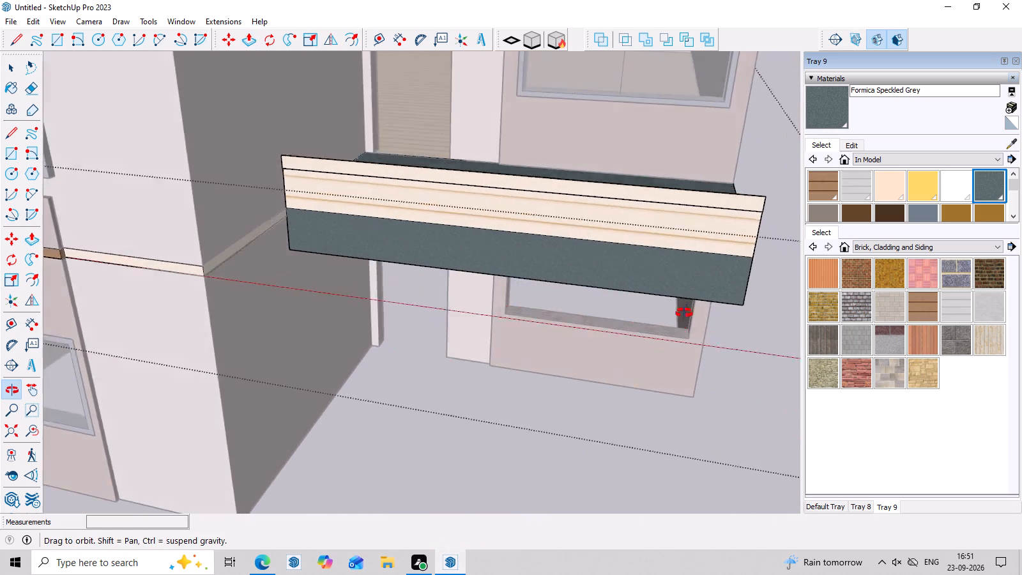
middle_click_drag(684, 313, 690, 302)
scroll(358, 165, "up", 8)
key("Escape")
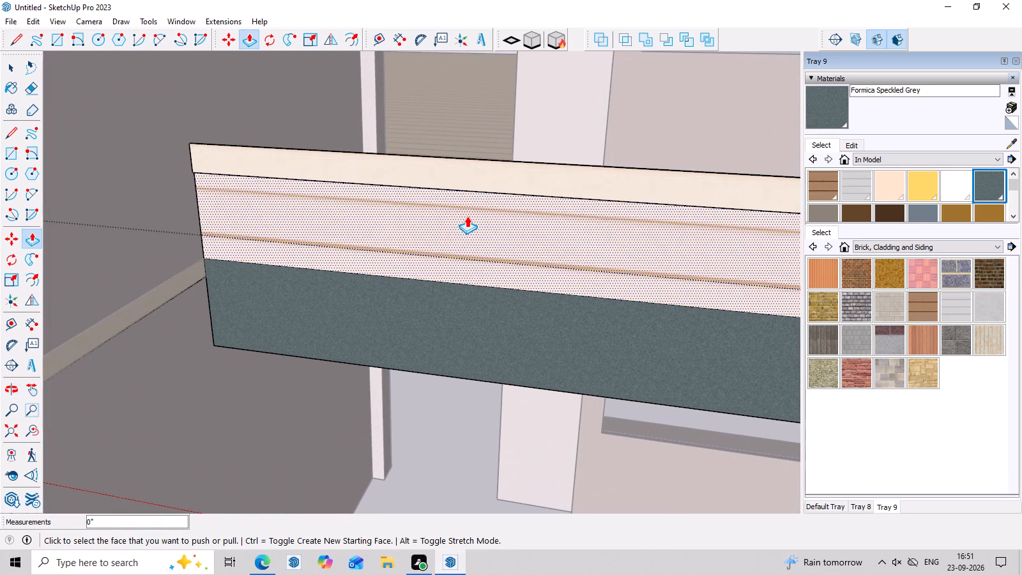
key("l")
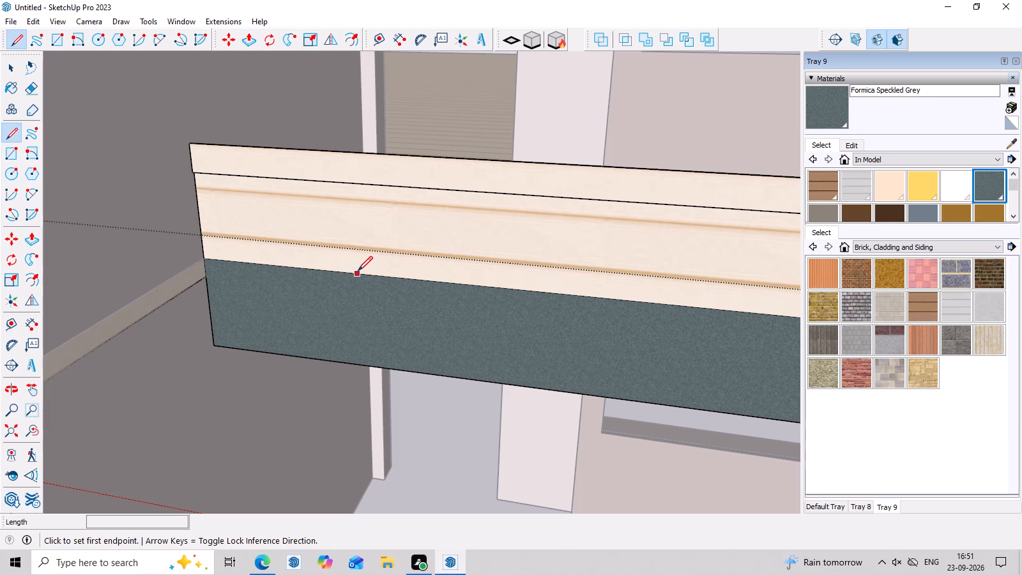
left_click(358, 271)
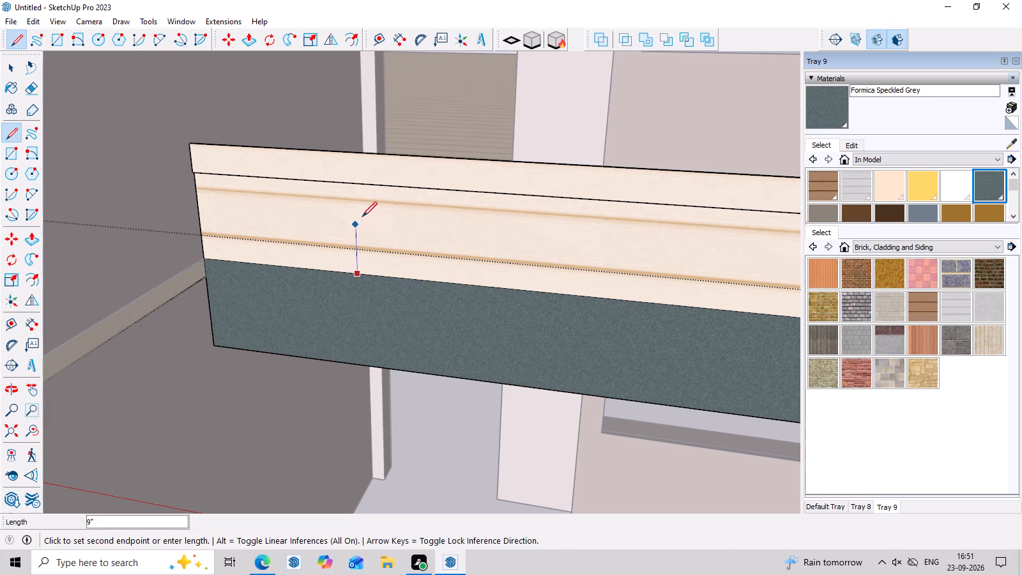
scroll(356, 188, "up", 3)
middle_click_drag(356, 189, 379, 111)
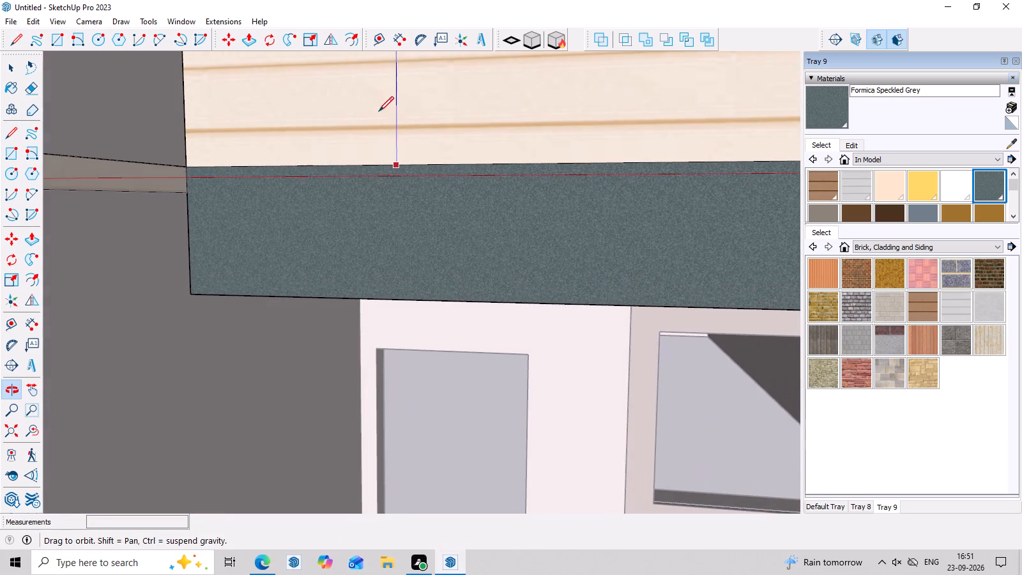
scroll(399, 112, "down", 4)
scroll(413, 85, "up", 4)
scroll(411, 88, "down", 5)
middle_click_drag(434, 213, 438, 199)
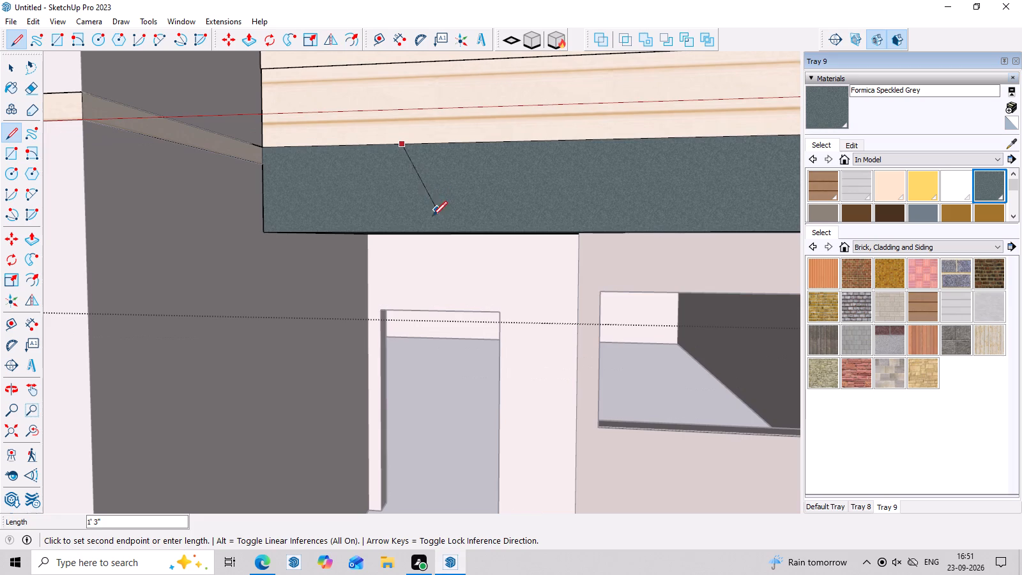
scroll(425, 250, "down", 7)
middle_click_drag(476, 290, 496, 174)
scroll(427, 132, "up", 9)
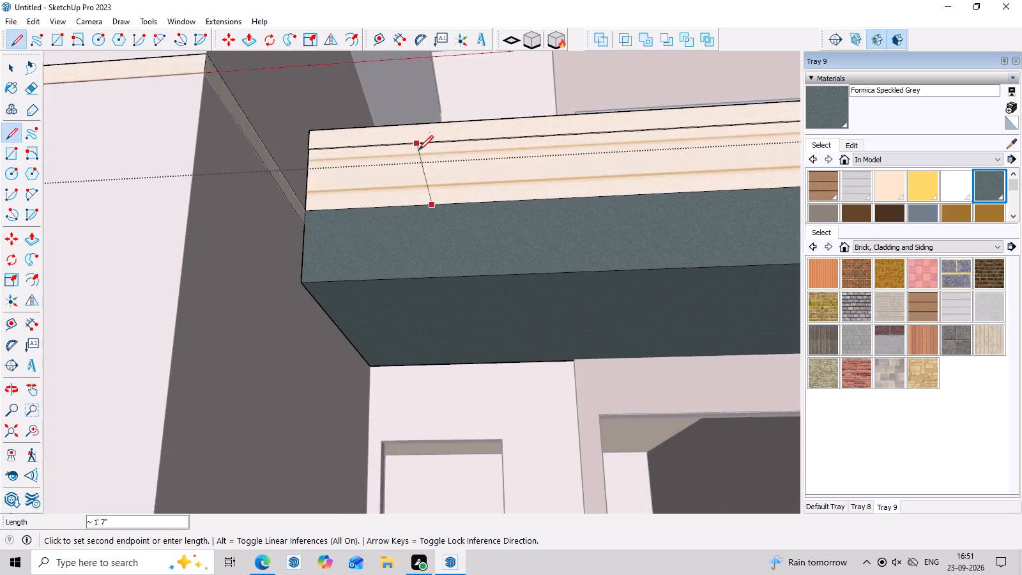
scroll(418, 150, "up", 12)
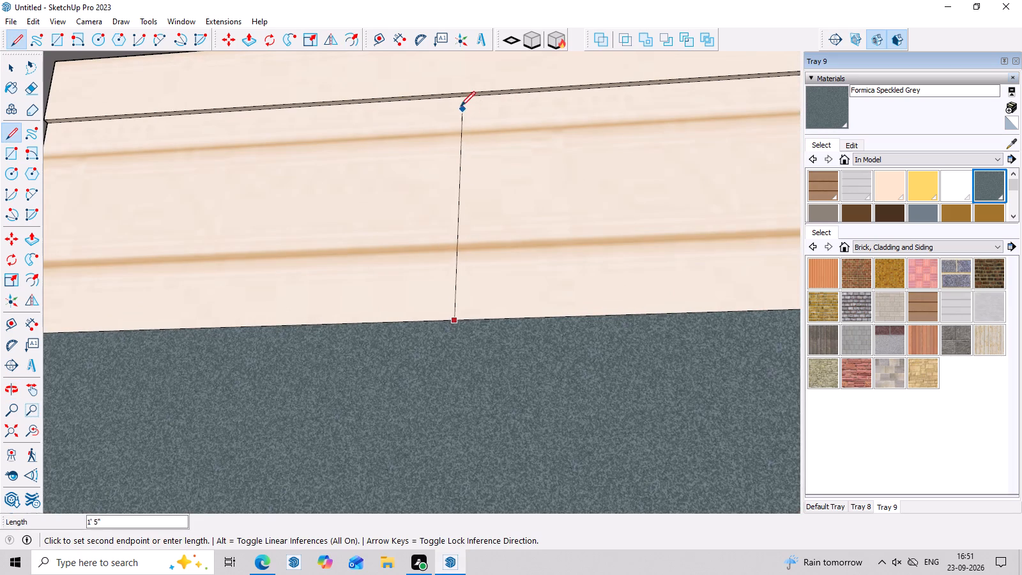
left_click(459, 98)
Draw a second upright dividing line about 1' 6" long below the band, one bay further from the side wall.
scroll(456, 142, "down", 7)
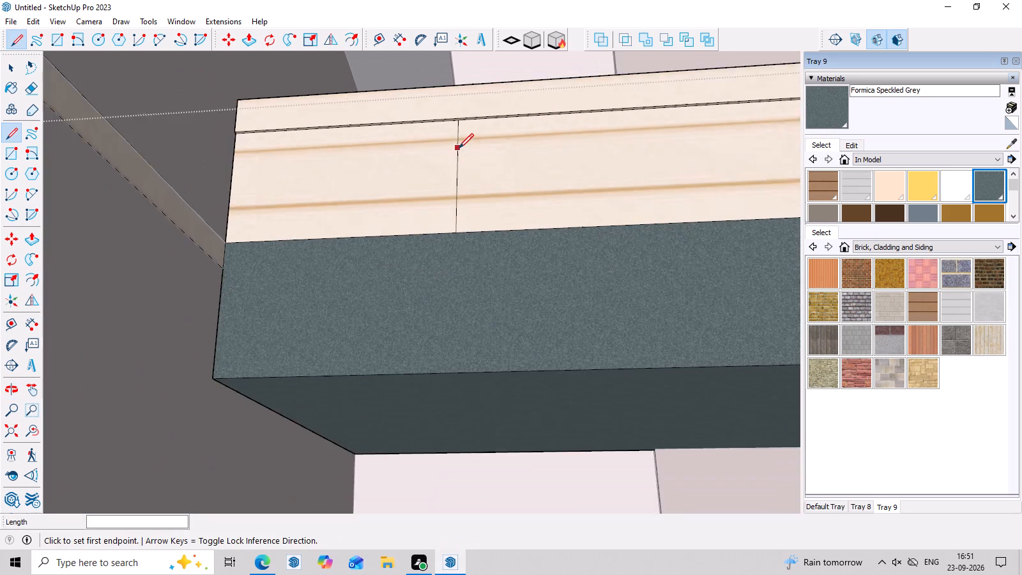
scroll(459, 148, "down", 1)
scroll(473, 215, "down", 9)
scroll(620, 218, "down", 3)
middle_click_drag(614, 218, 613, 289)
scroll(574, 215, "up", 6)
scroll(586, 266, "up", 3)
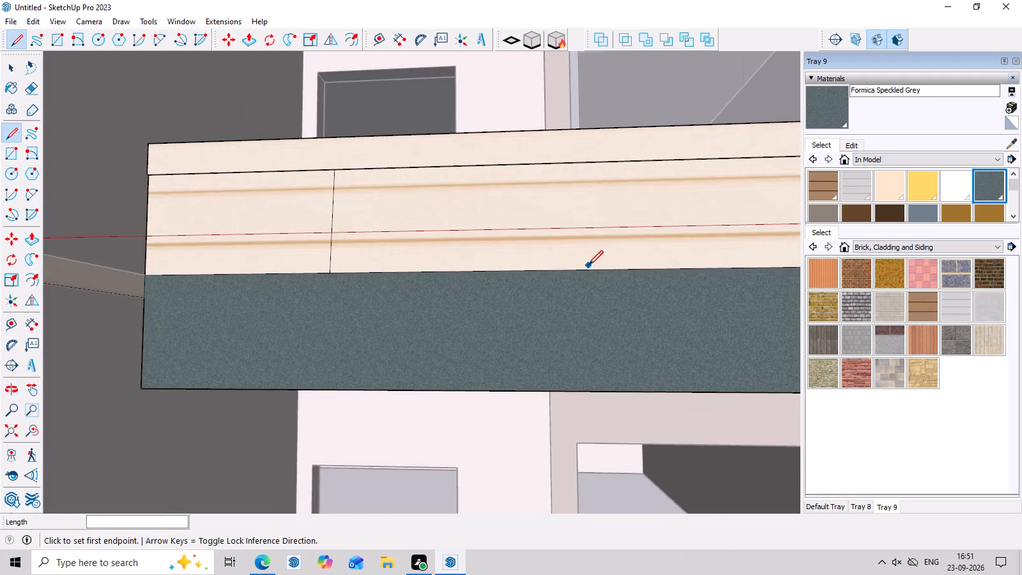
scroll(588, 265, "up", 8)
middle_click_drag(588, 264, 583, 377)
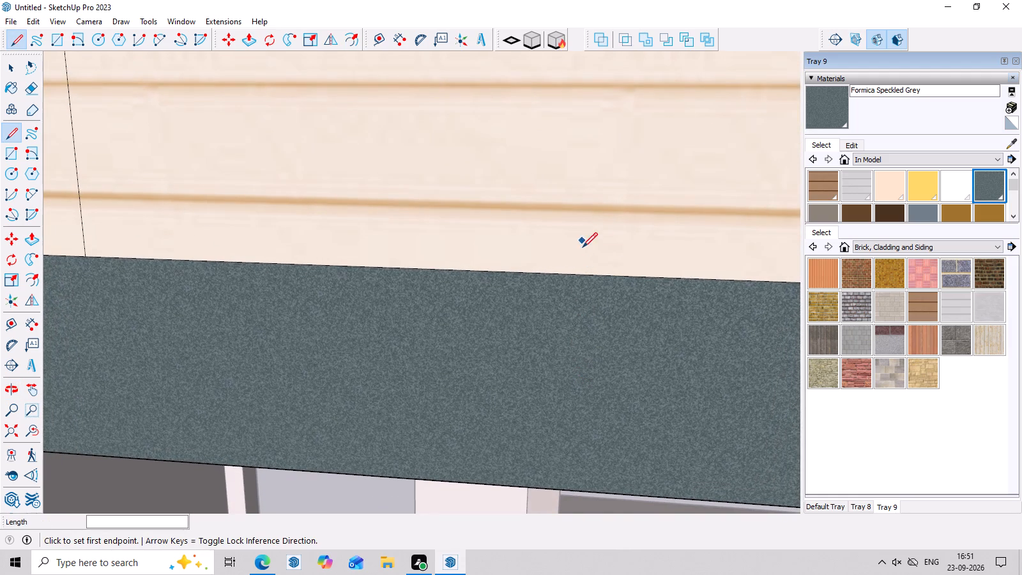
left_click(593, 277)
scroll(609, 167, "down", 4)
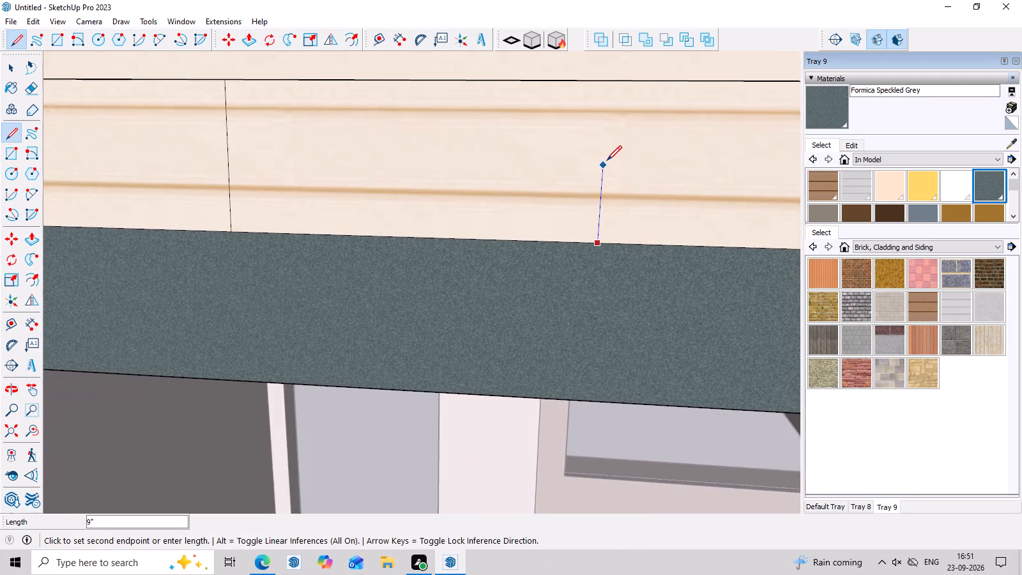
scroll(607, 160, "down", 6)
scroll(605, 157, "up", 3)
middle_click_drag(602, 134, 613, 73)
middle_click_drag(613, 75, 609, 88)
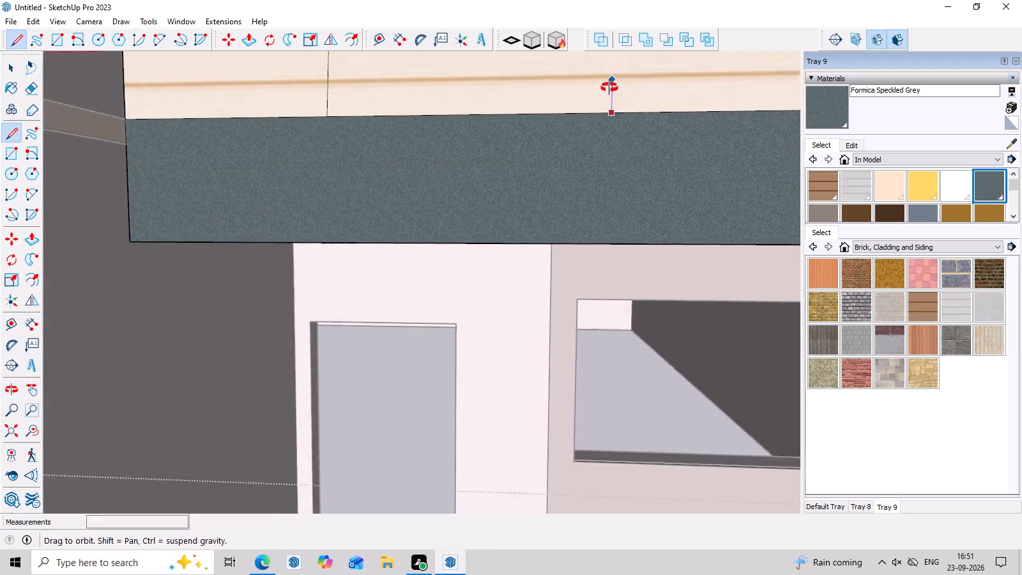
middle_click_drag(609, 88, 586, 191)
scroll(561, 281, "up", 7)
middle_click_drag(569, 270, 581, 199)
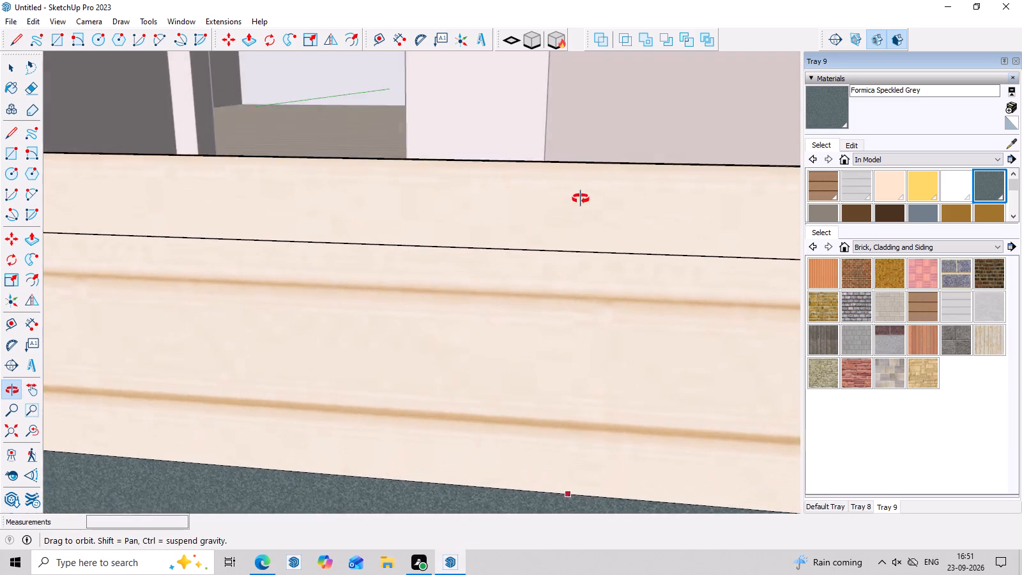
middle_click_drag(581, 199, 588, 20)
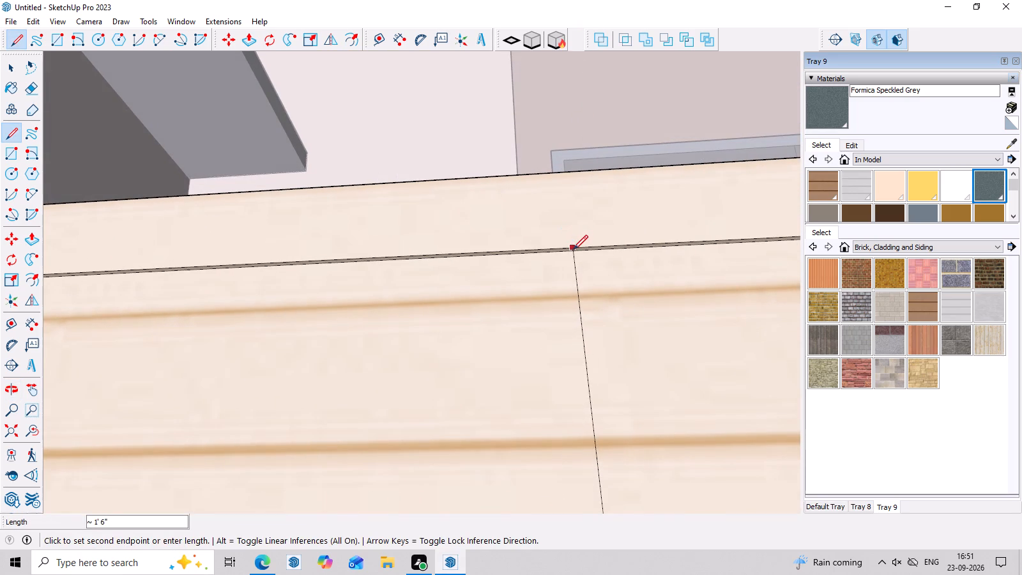
scroll(574, 254, "up", 7)
left_click(589, 245)
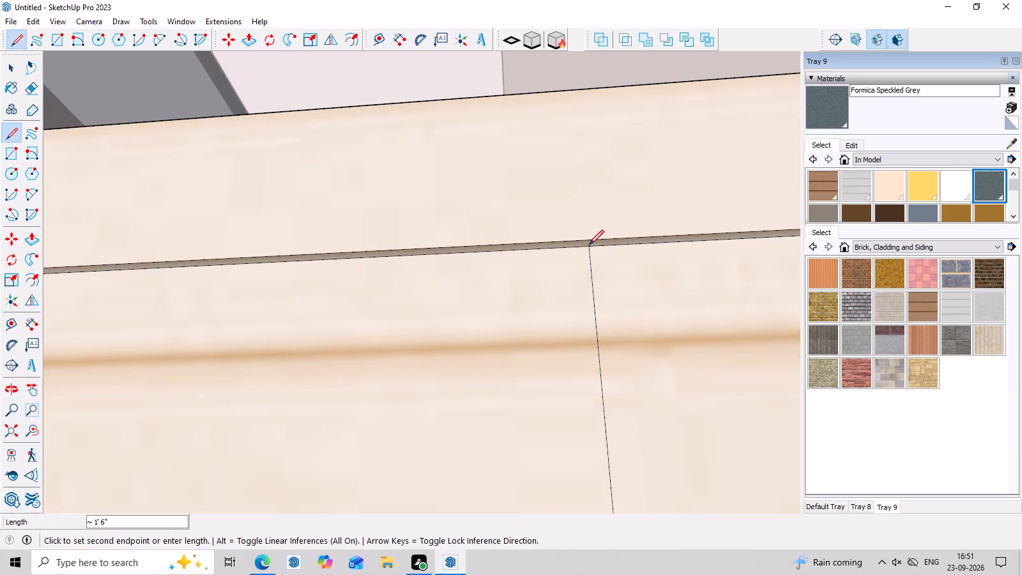
Draw a third upright dividing line about 1' 6" long from the panel's bottom edge to the band, near mid-length.
scroll(589, 245, "down", 20)
scroll(589, 245, "down", 6)
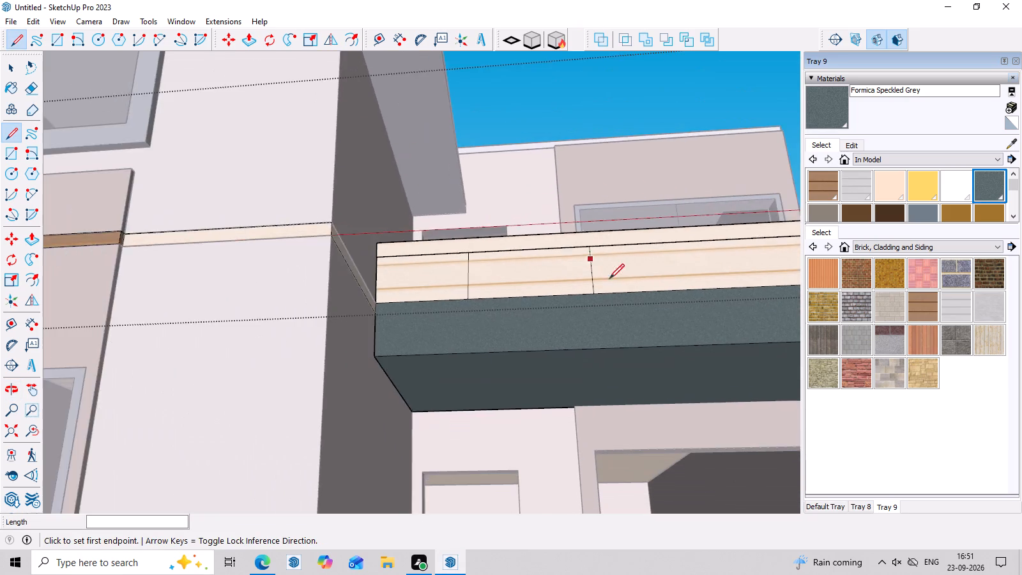
scroll(609, 279, "down", 4)
scroll(675, 285, "up", 4)
scroll(658, 220, "down", 8)
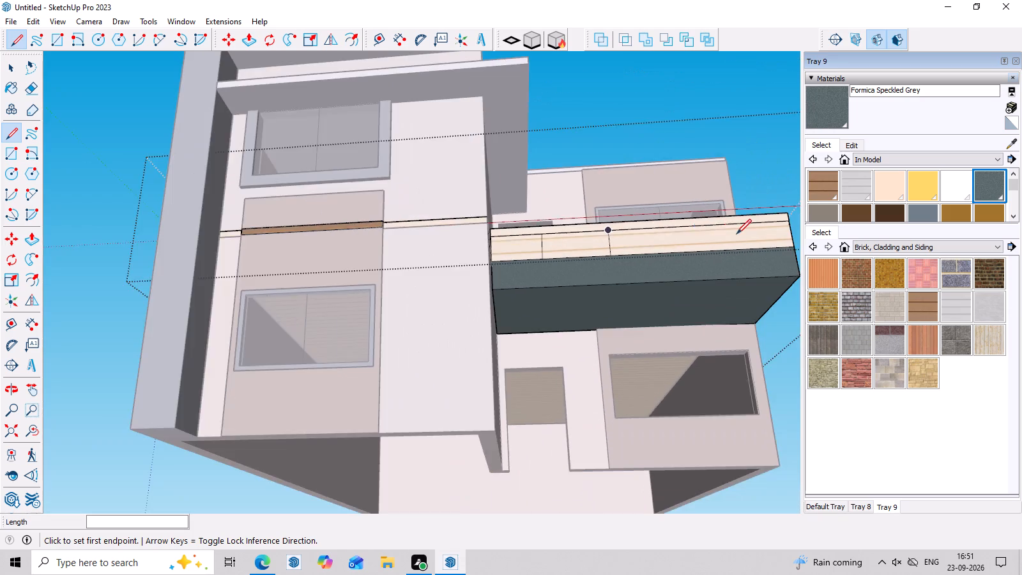
scroll(736, 234, "down", 4)
scroll(719, 243, "up", 16)
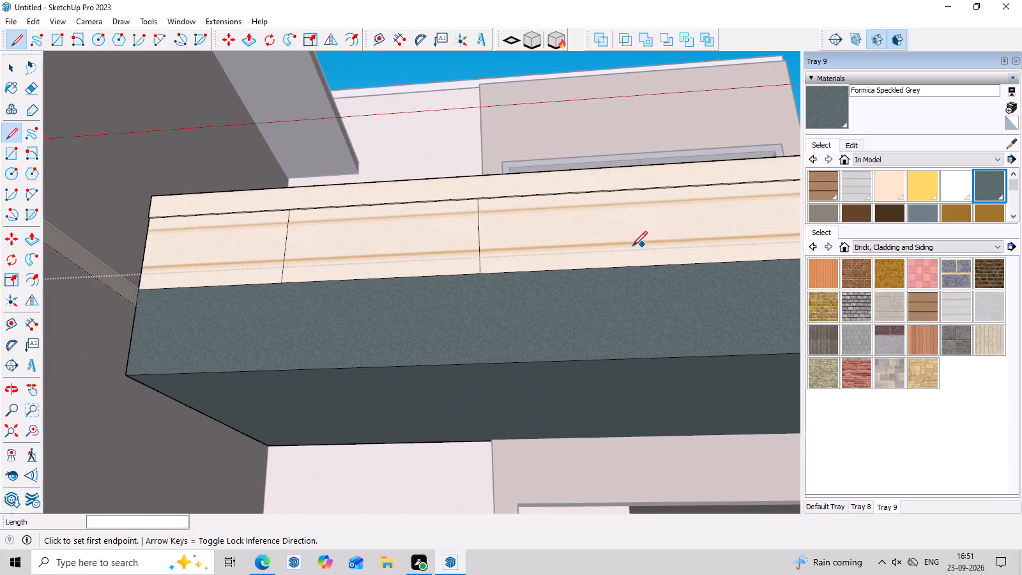
left_click(634, 270)
scroll(625, 207, "up", 5)
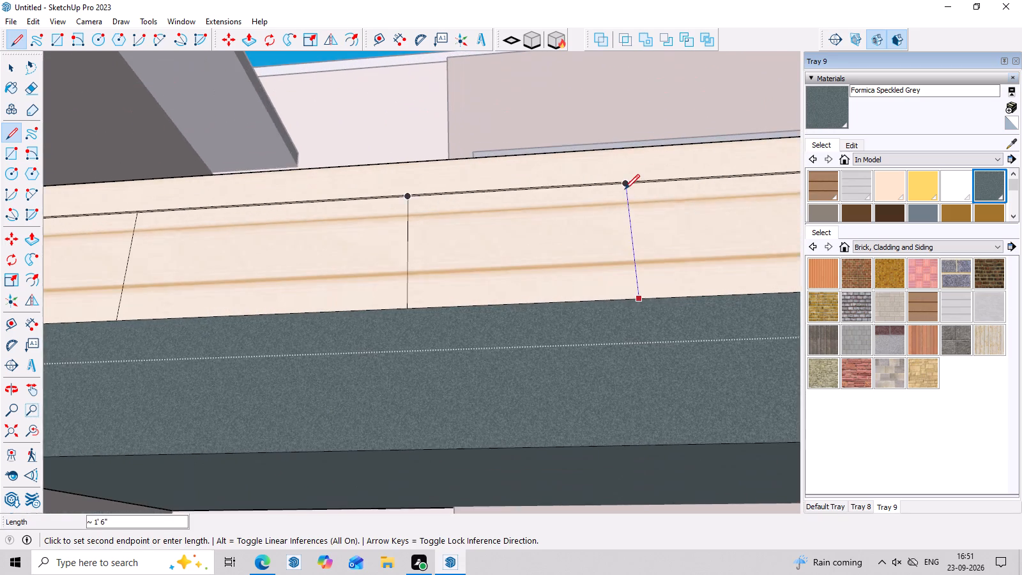
scroll(625, 189, "up", 18)
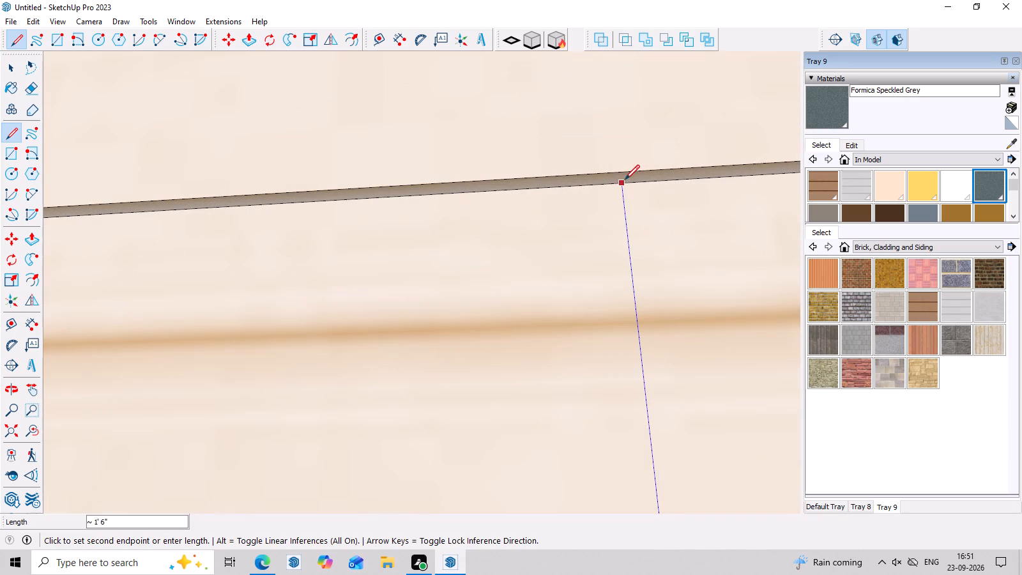
left_click(622, 185)
Draw a fourth upright dividing line about 1' 6" long below the band, one bay past the third towards the free end.
scroll(622, 185, "down", 15)
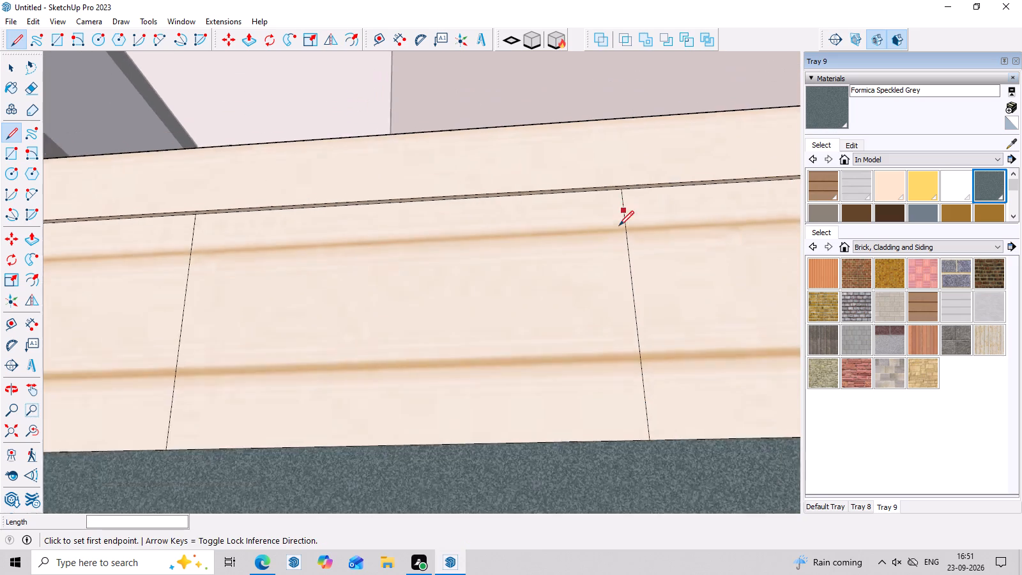
scroll(619, 226, "down", 16)
scroll(683, 253, "down", 8)
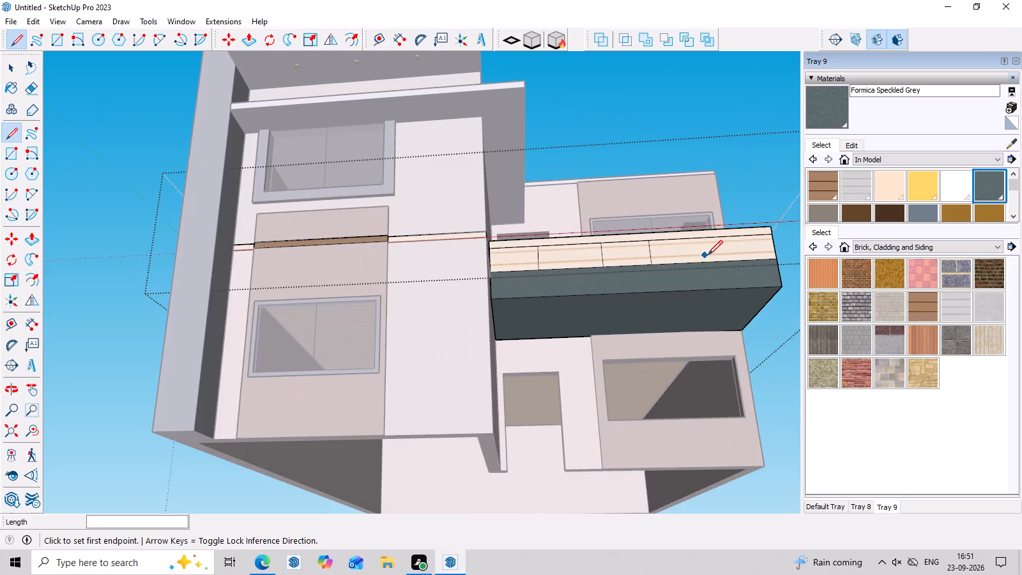
scroll(732, 254, "up", 16)
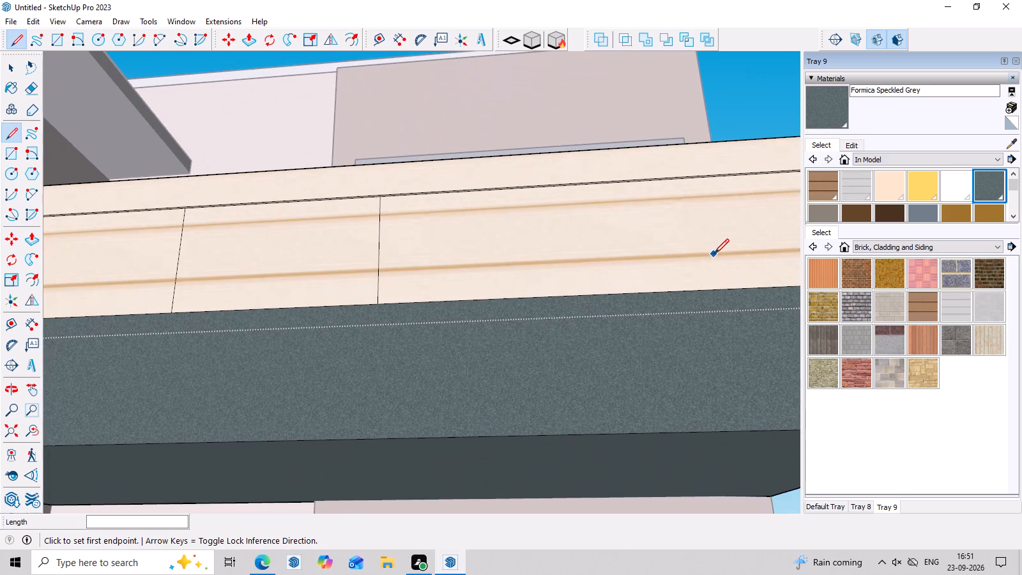
scroll(634, 252, "up", 3)
left_click(573, 313)
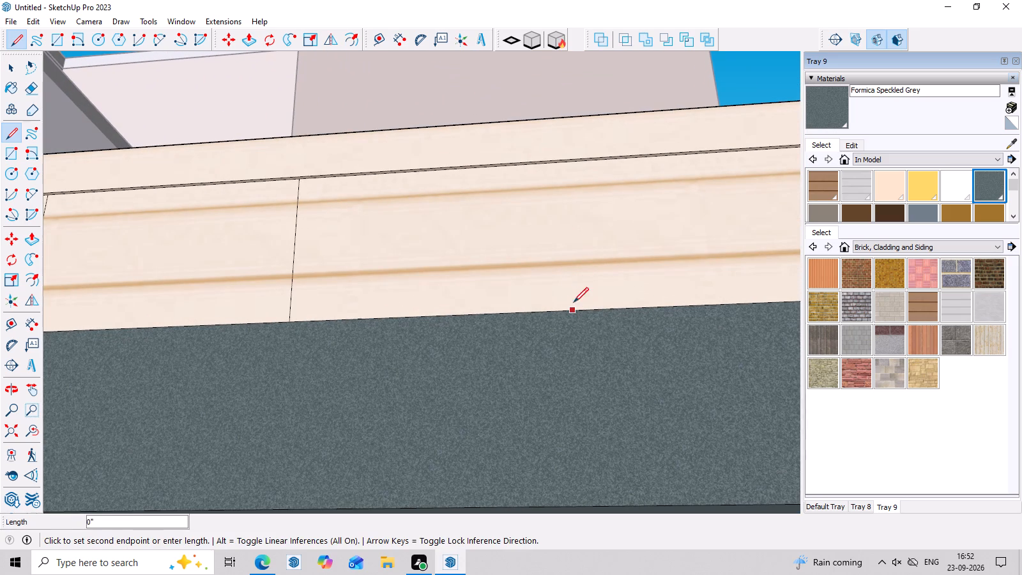
scroll(561, 158, "up", 8)
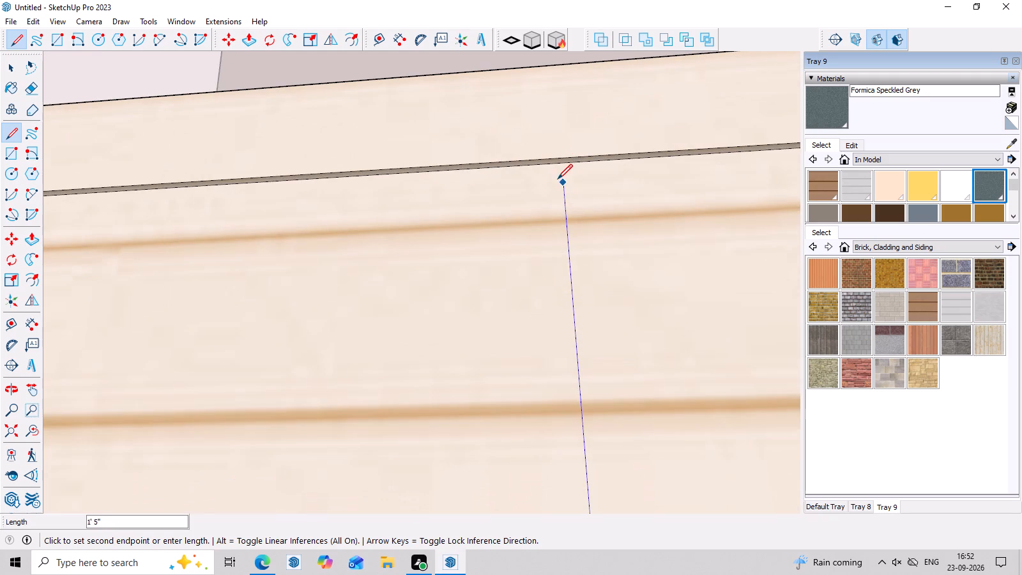
left_click(563, 165)
Draw a fifth upright dividing line about 1' 6" long, splitting the remaining panel stretch between the fourth line and the free end.
scroll(496, 148, "down", 4)
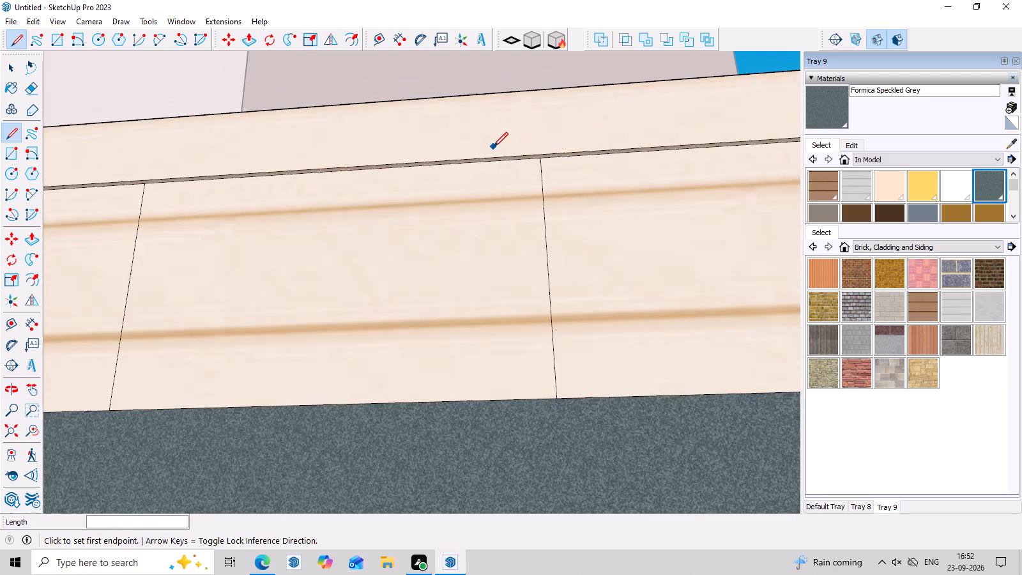
scroll(493, 147, "down", 17)
scroll(551, 225, "down", 4)
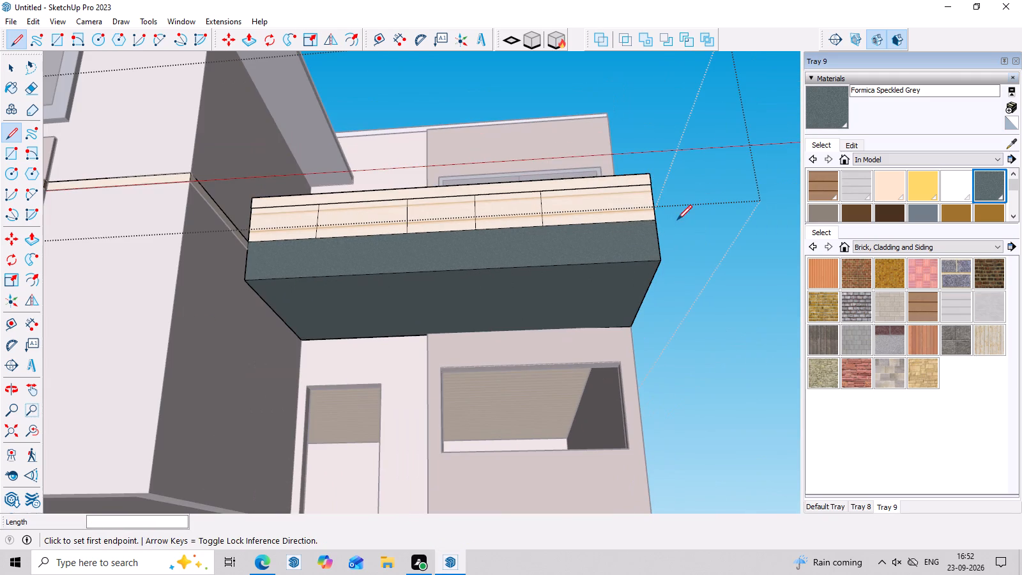
scroll(618, 194, "up", 12)
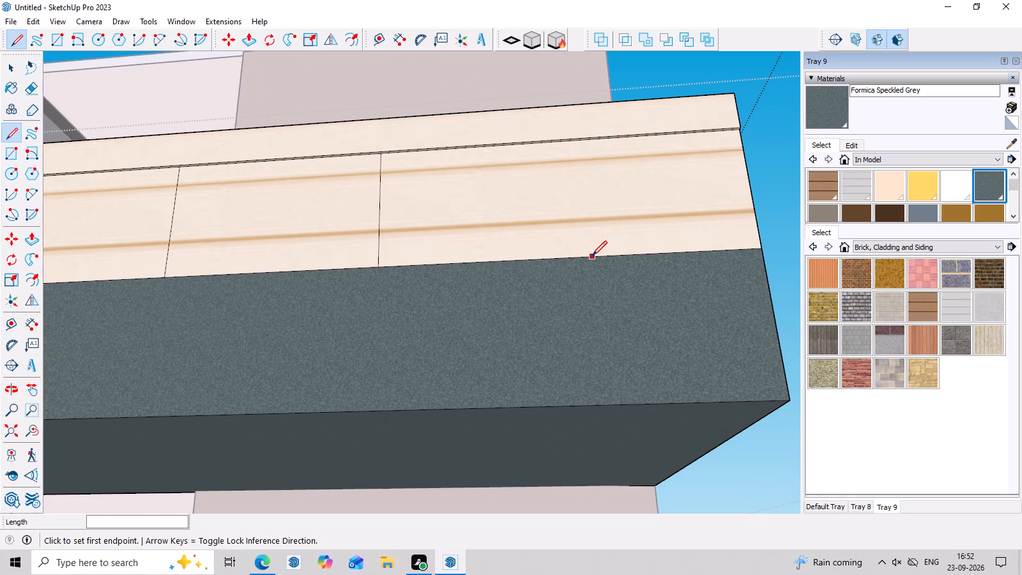
left_click(593, 256)
scroll(588, 142, "up", 6)
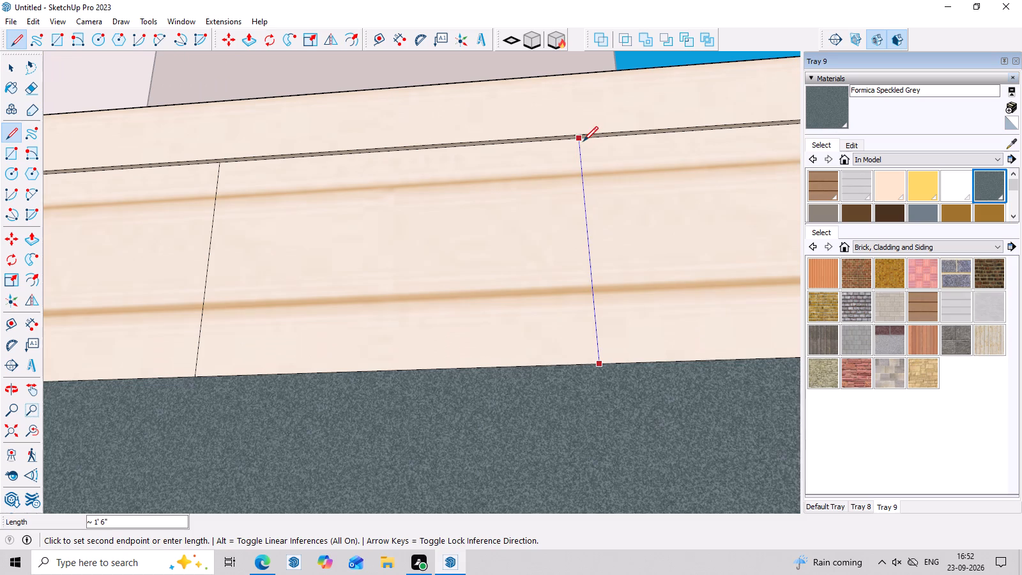
left_click(579, 139)
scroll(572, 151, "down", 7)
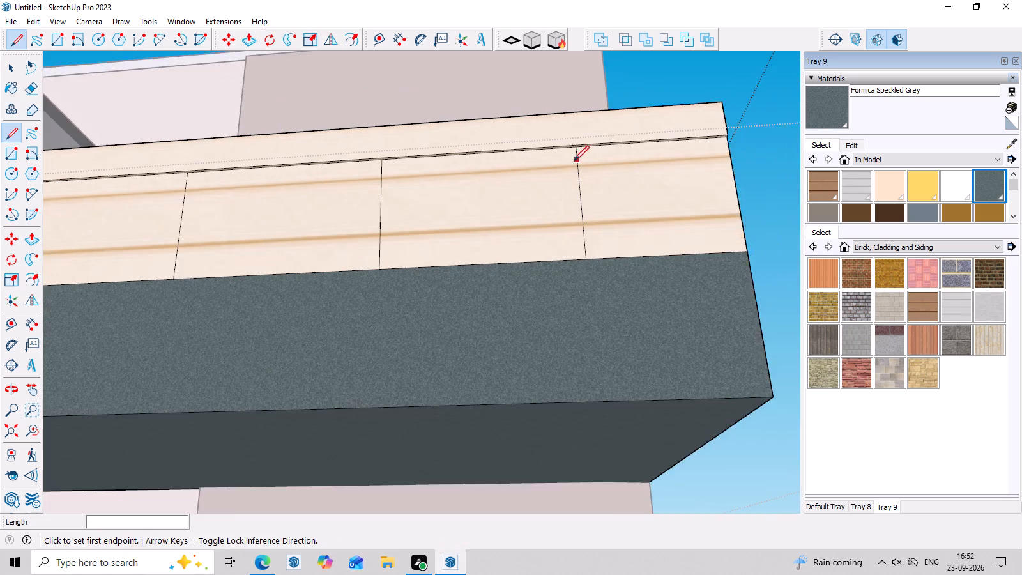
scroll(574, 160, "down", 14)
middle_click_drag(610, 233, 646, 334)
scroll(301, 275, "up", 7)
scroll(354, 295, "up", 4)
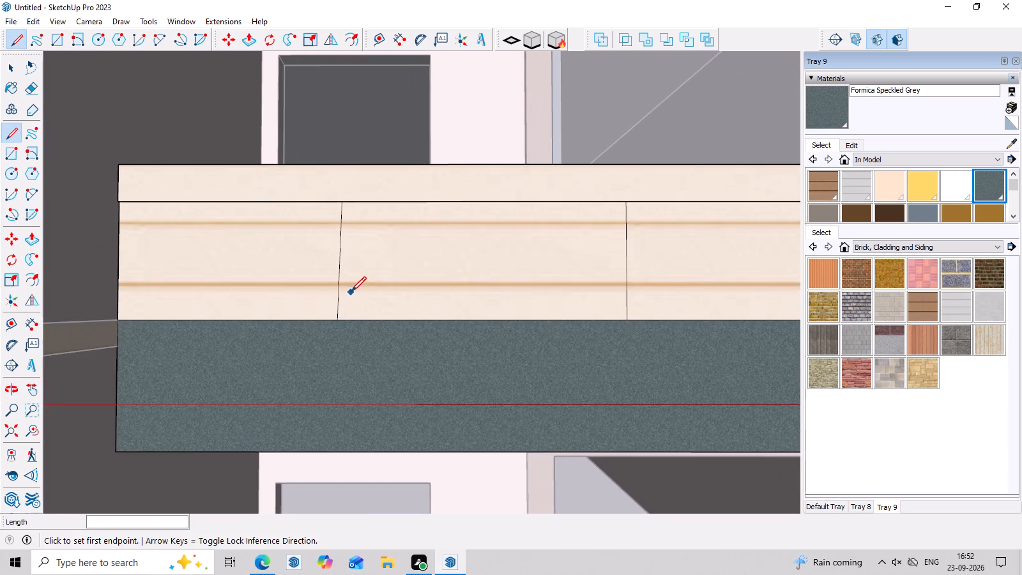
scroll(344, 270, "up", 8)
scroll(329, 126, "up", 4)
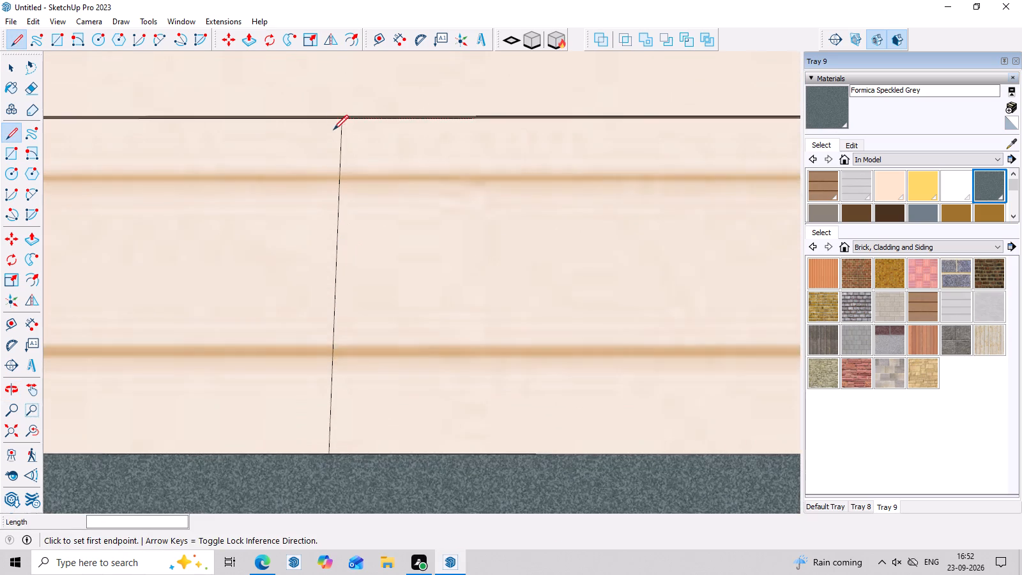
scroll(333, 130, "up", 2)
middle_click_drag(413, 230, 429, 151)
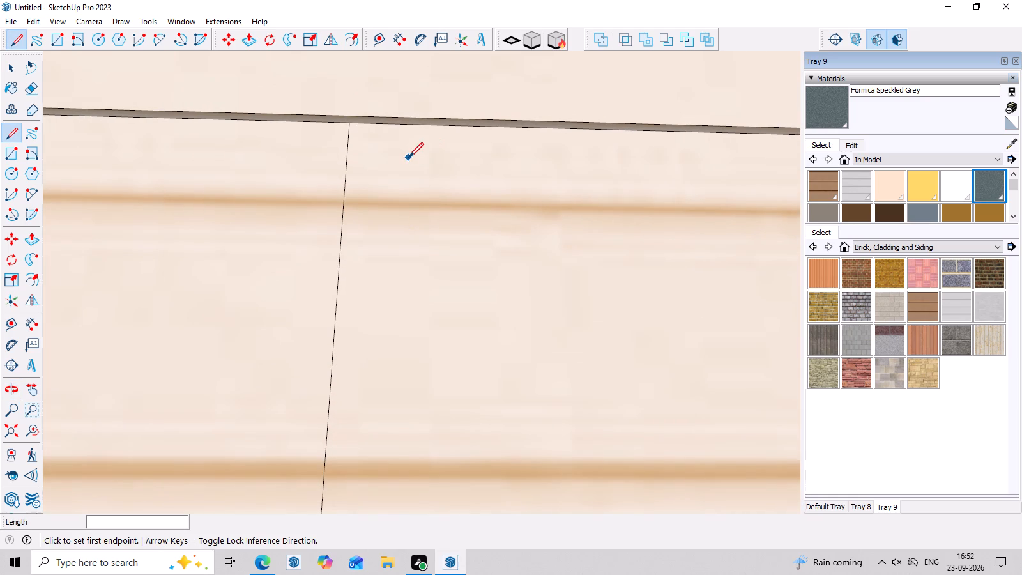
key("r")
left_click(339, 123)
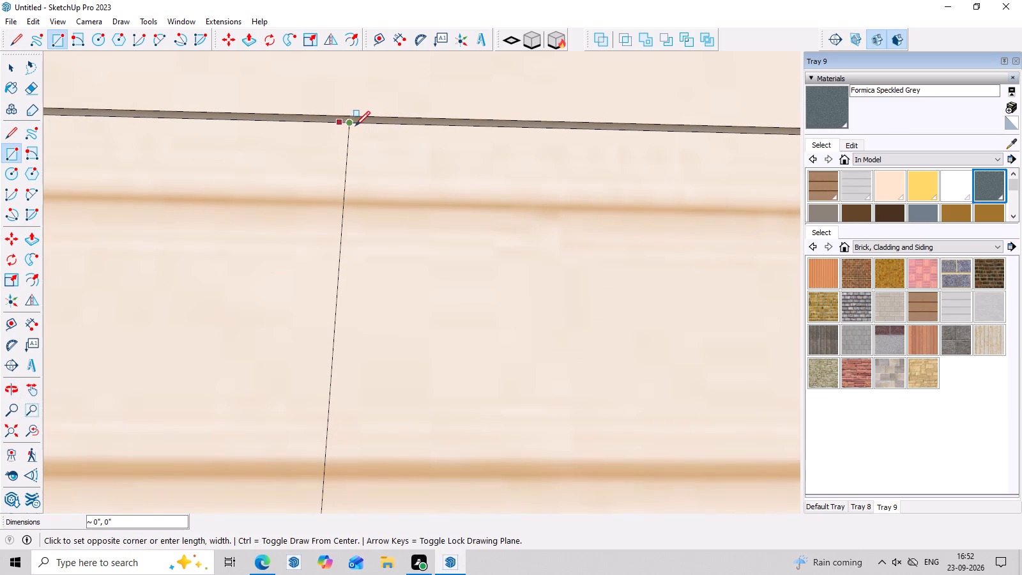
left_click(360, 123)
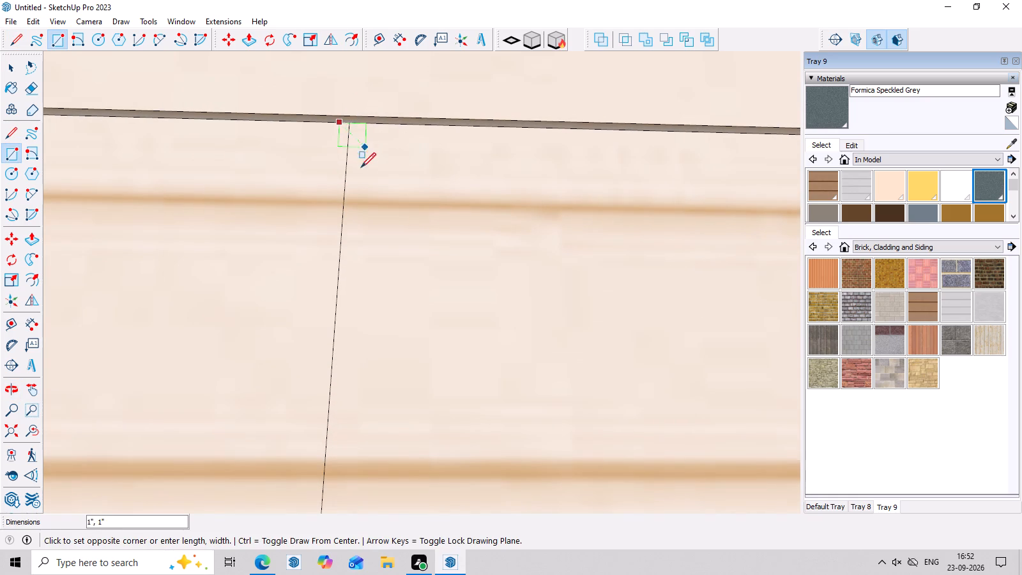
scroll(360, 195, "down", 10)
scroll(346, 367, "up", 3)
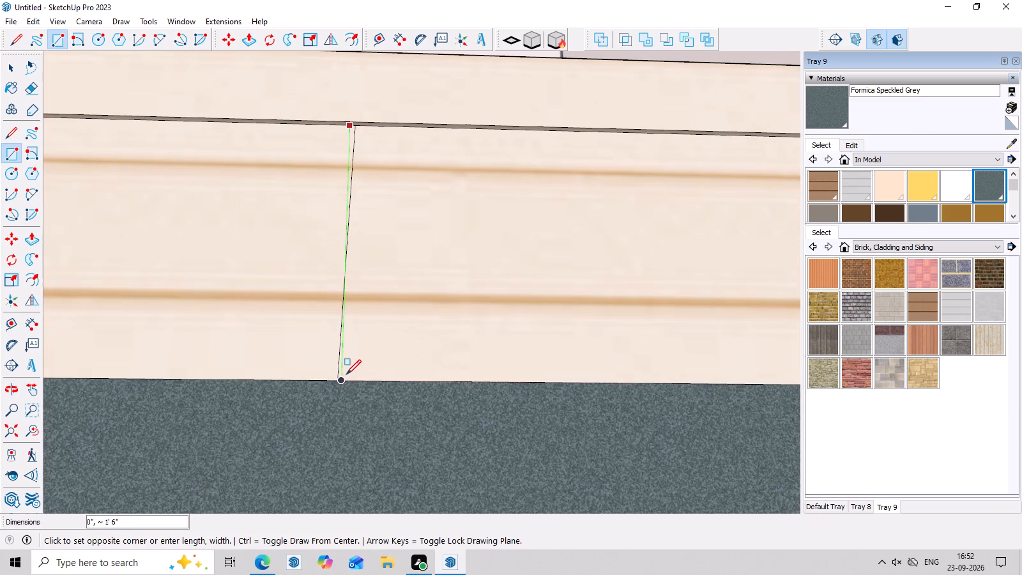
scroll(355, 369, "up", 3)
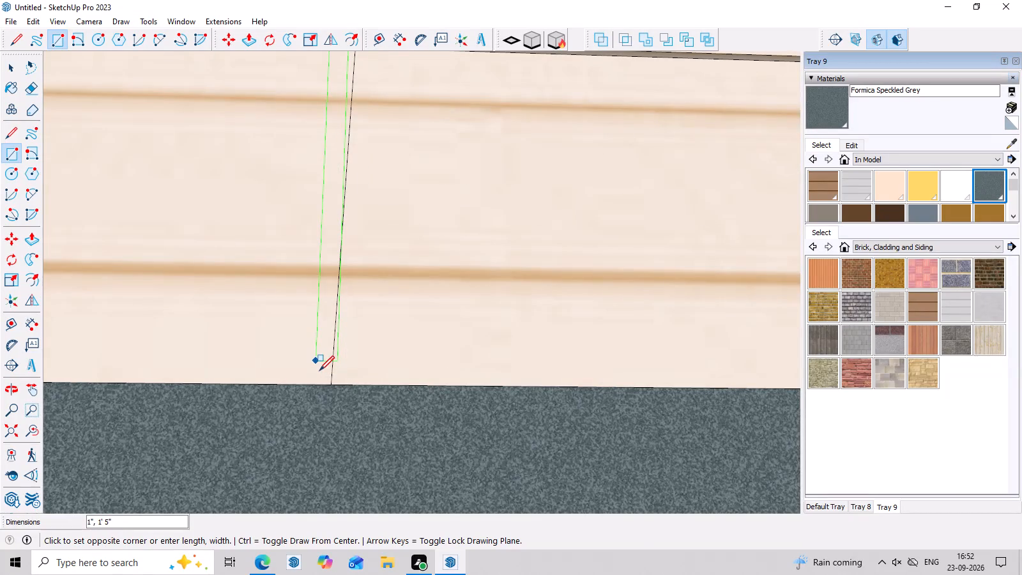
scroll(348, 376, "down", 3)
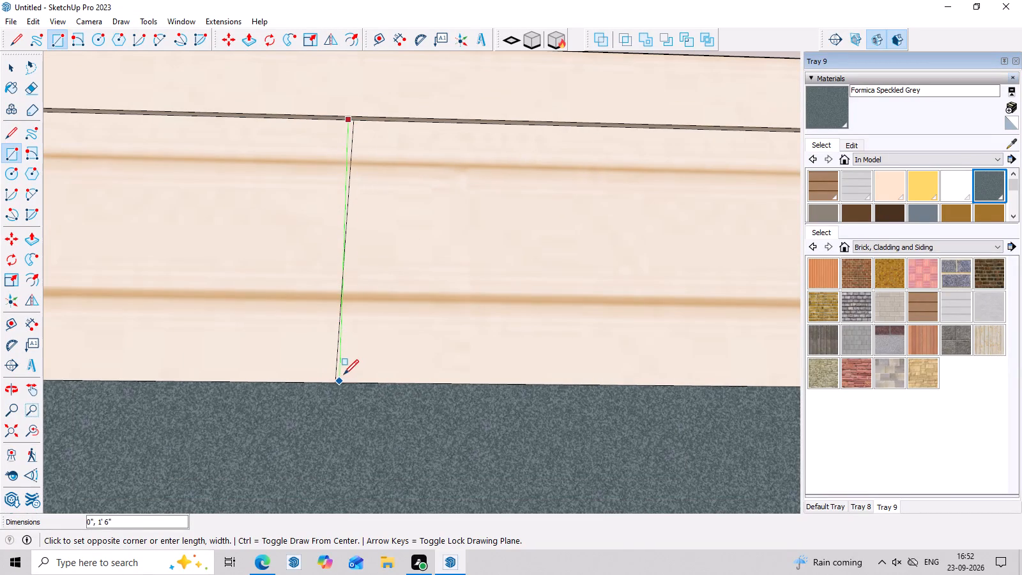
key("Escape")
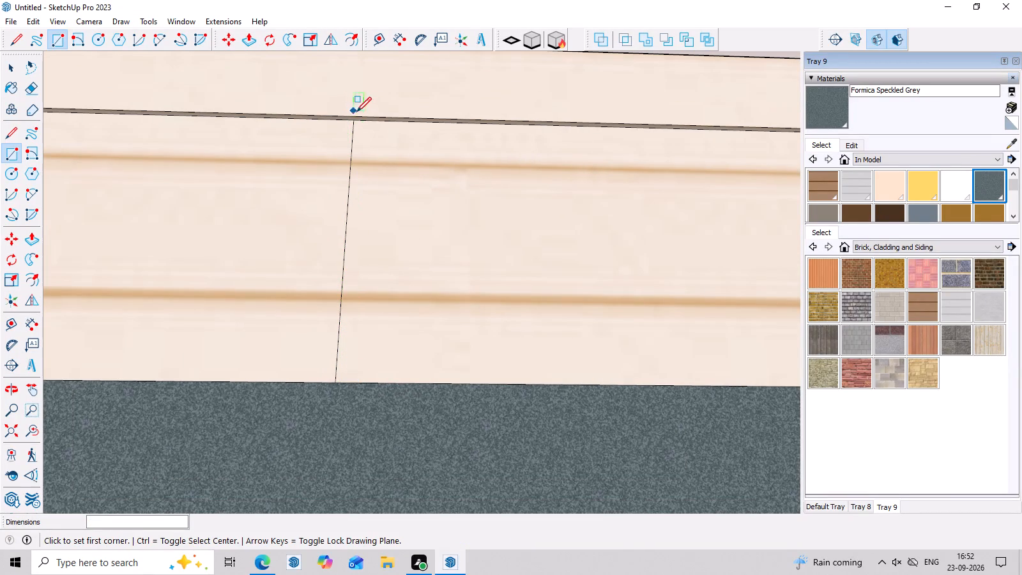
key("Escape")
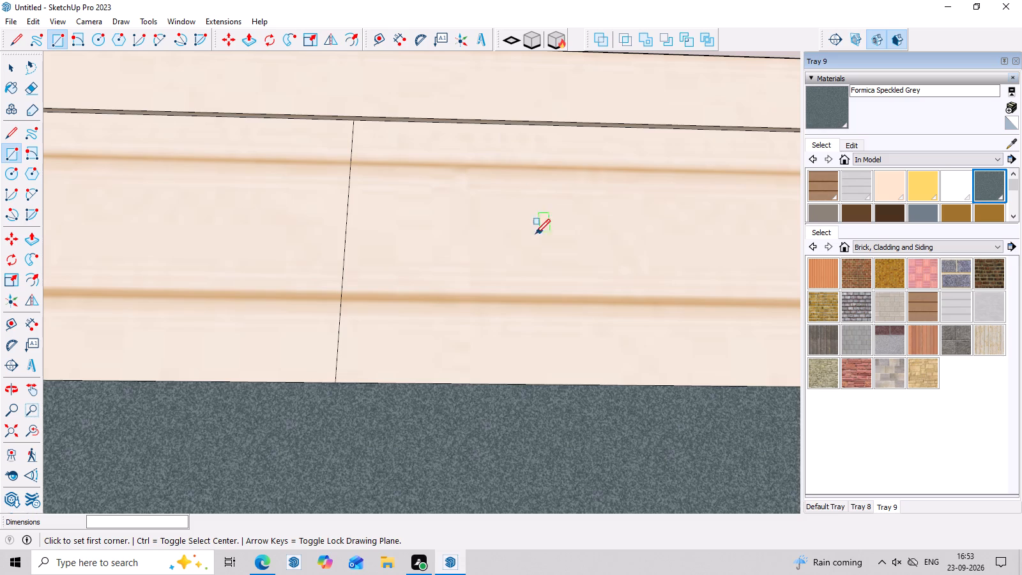
Examine the balcony's front parapet panel and its dividing lines, both within the whole facade and close up.
scroll(401, 243, "down", 20)
scroll(401, 243, "down", 3)
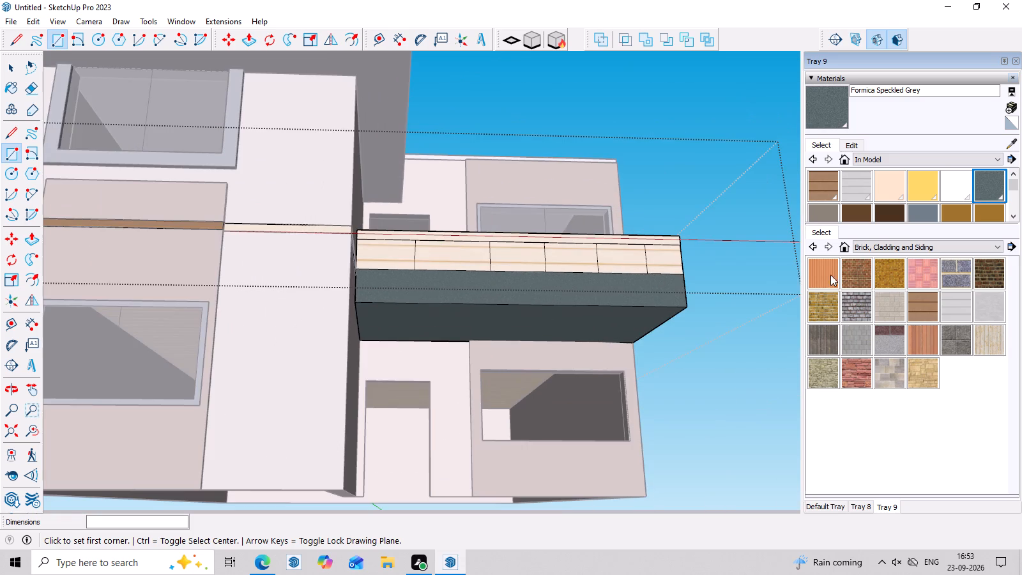
scroll(692, 249, "up", 8)
middle_click_drag(715, 216, 722, 262)
scroll(722, 262, "down", 9)
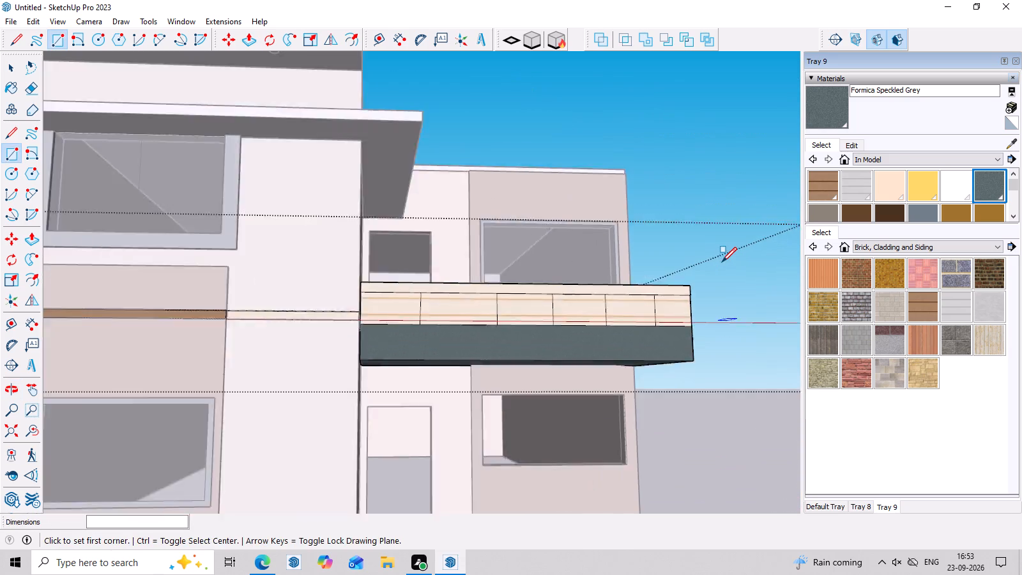
middle_click_drag(732, 346, 732, 383)
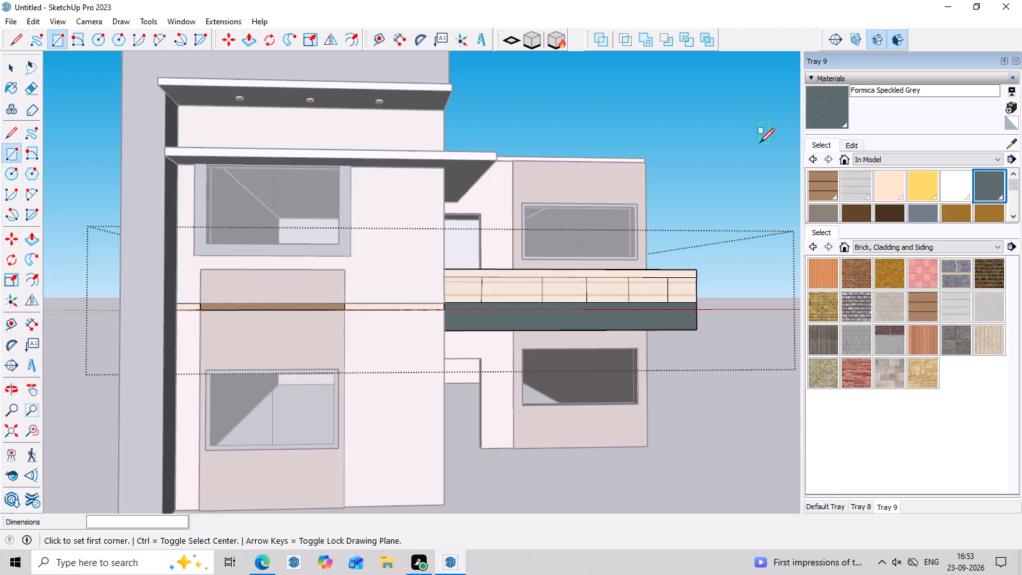
scroll(484, 34, "down", 4)
scroll(225, 0, "down", 5)
middle_click_drag(630, 235, 622, 280)
scroll(538, 240, "up", 3)
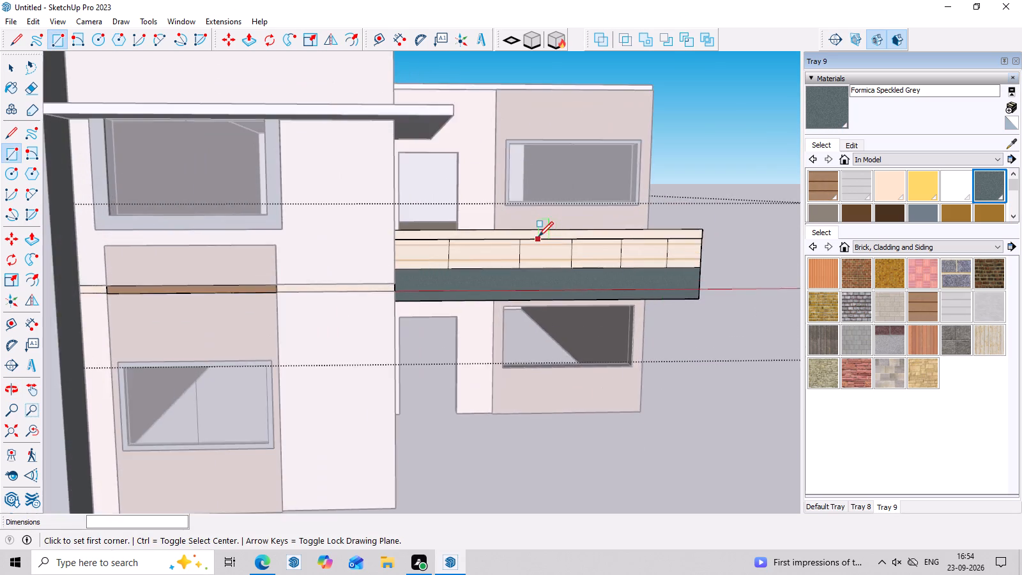
scroll(538, 236, "up", 6)
scroll(418, 287, "up", 11)
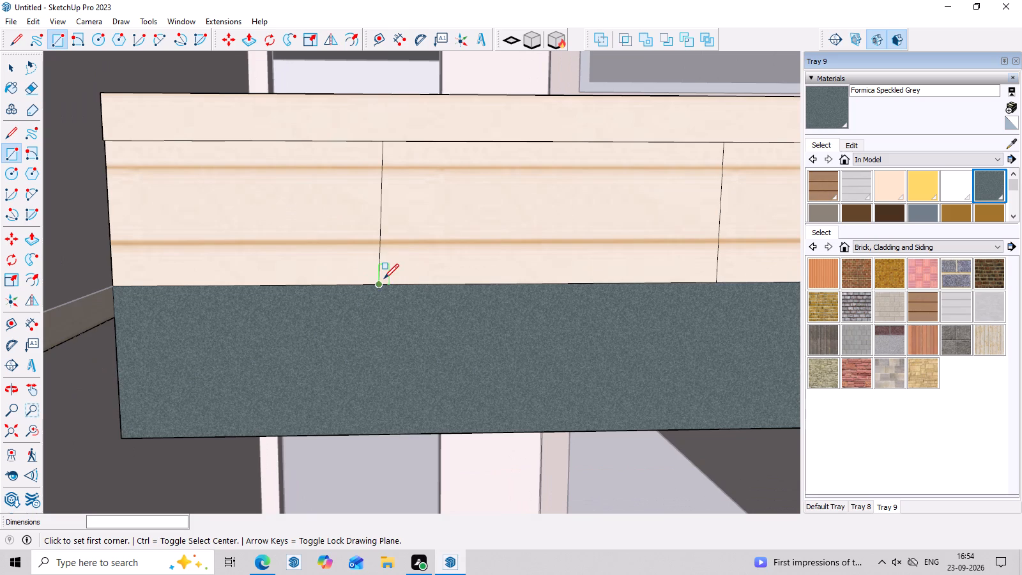
scroll(384, 279, "up", 8)
key("Escape")
scroll(443, 213, "down", 2)
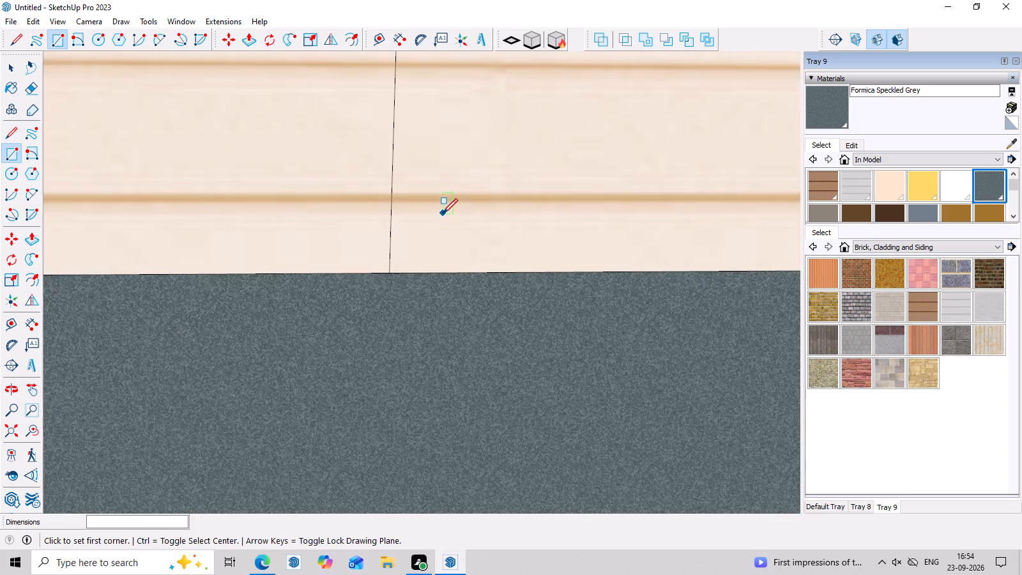
scroll(443, 213, "down", 12)
Paint all six bays of the balcony's front parapet panel with Translucent Glass Gray from the Glass and Mirrors collection.
key("space")
key("space")
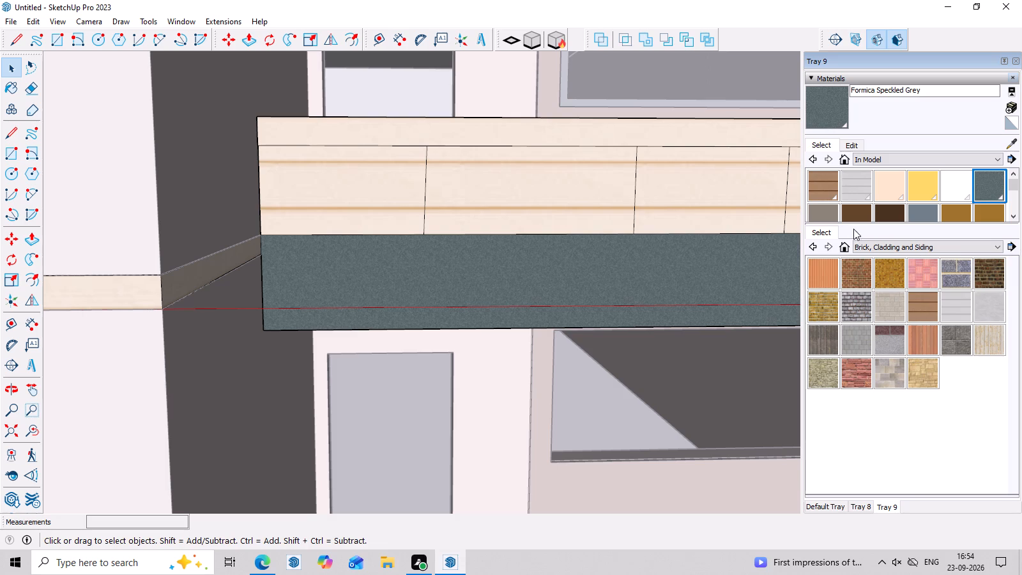
left_click(906, 238)
left_click(908, 245)
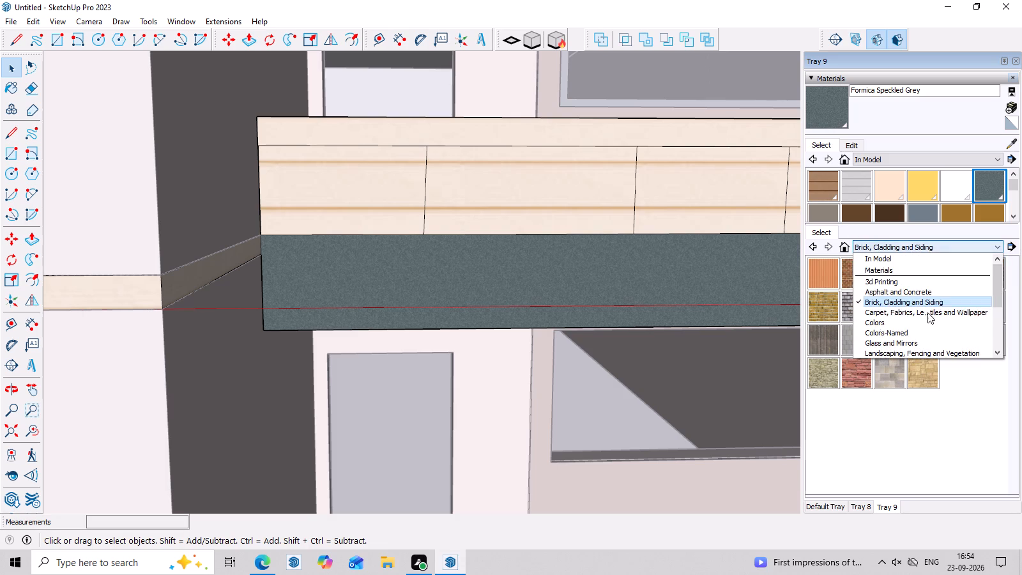
scroll(896, 341, "down", 4)
scroll(887, 293, "up", 2)
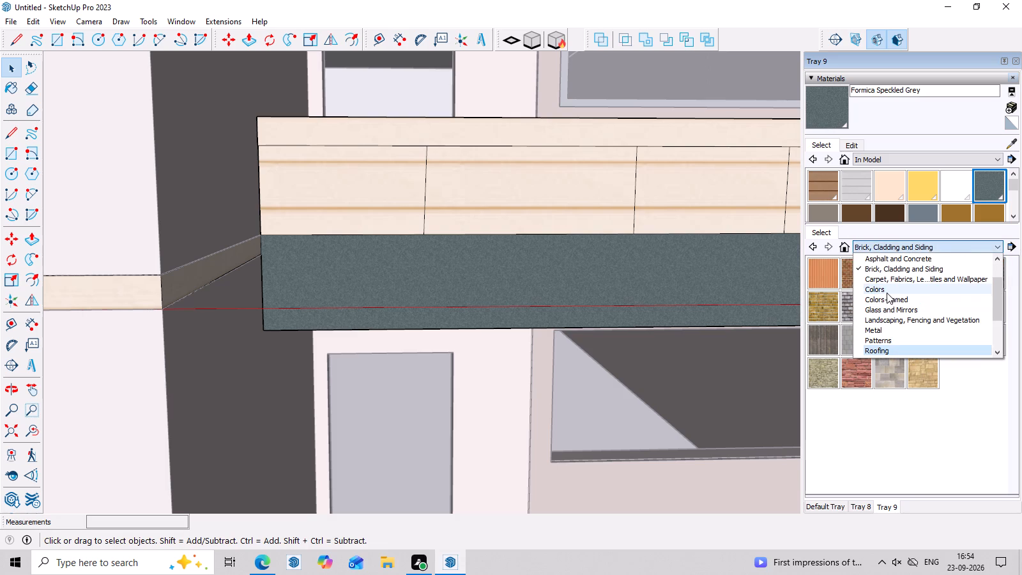
left_click(894, 309)
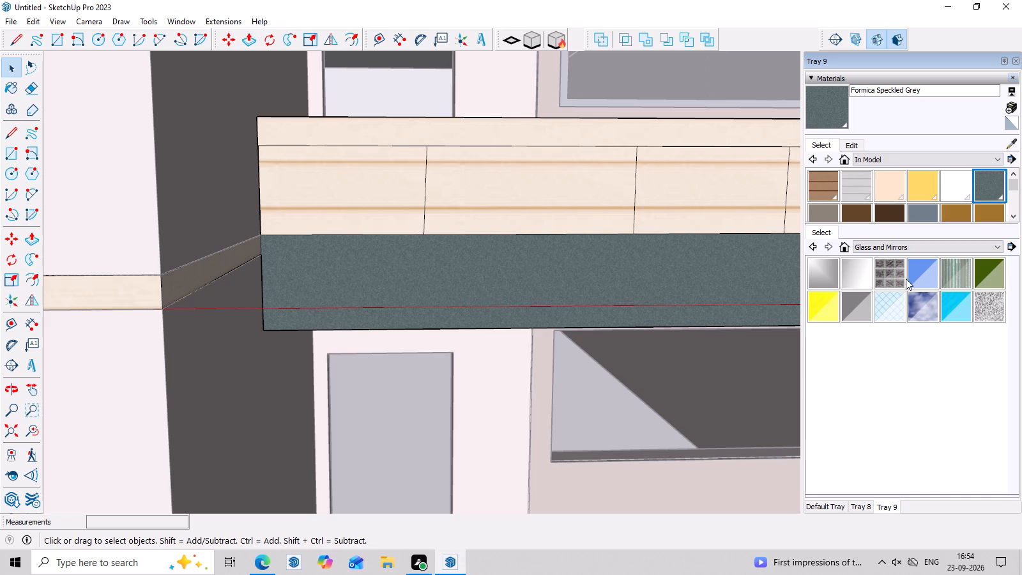
left_click(851, 311)
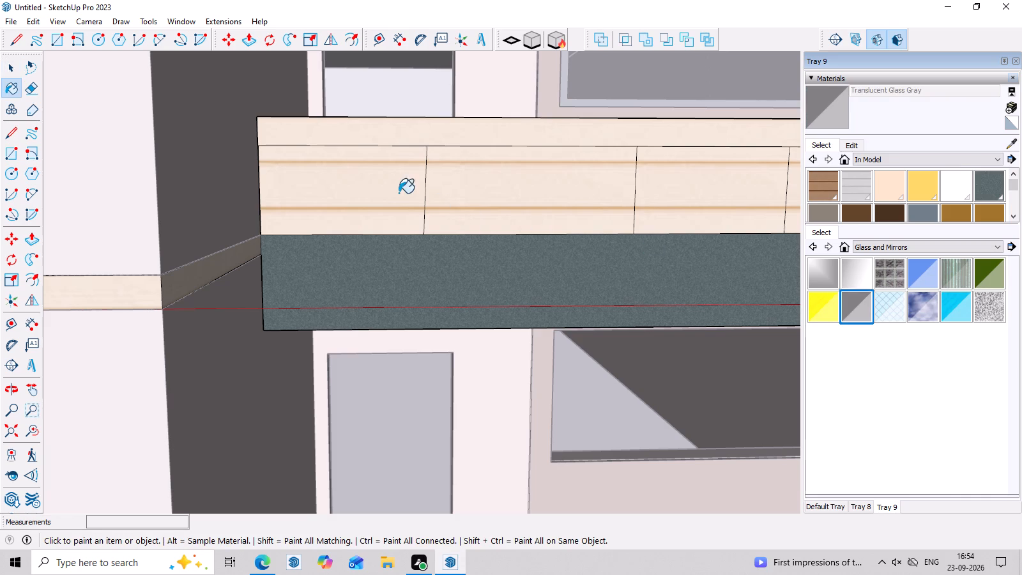
left_click(399, 193)
left_click(497, 203)
scroll(506, 206, "down", 6)
left_click(618, 198)
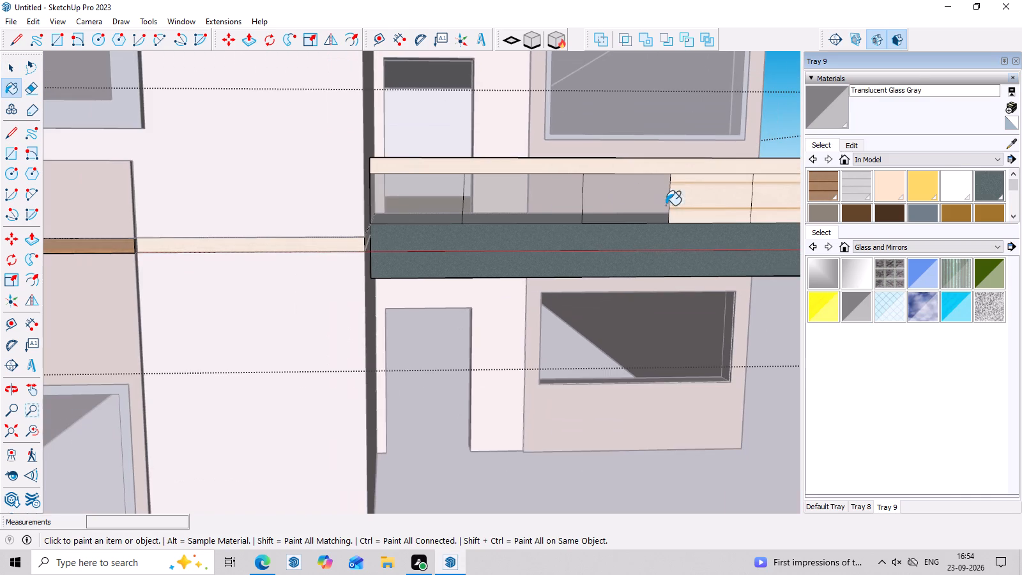
left_click(712, 206)
scroll(659, 217, "down", 6)
left_click(712, 212)
left_click(749, 208)
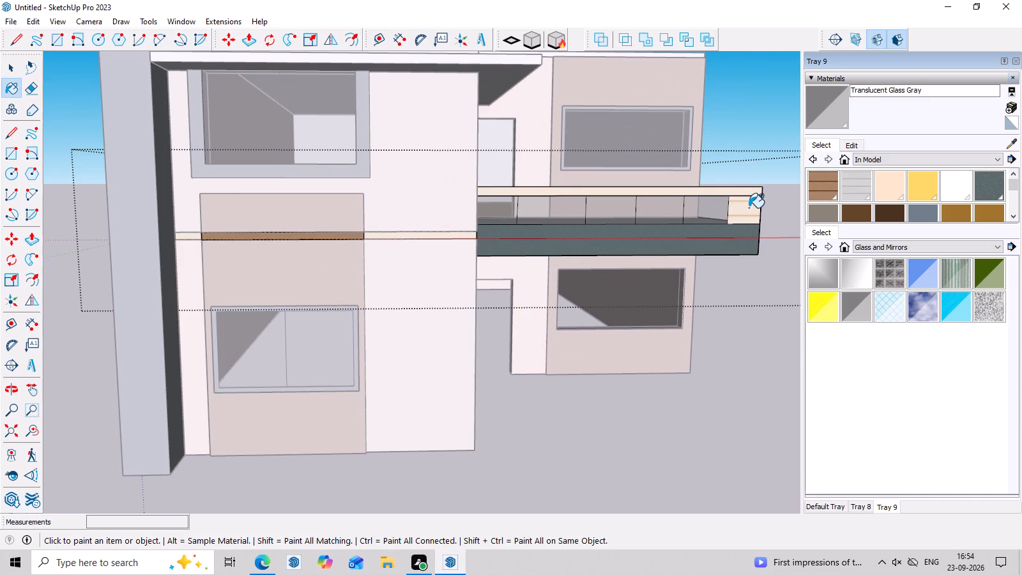
middle_click_drag(797, 241, 774, 240)
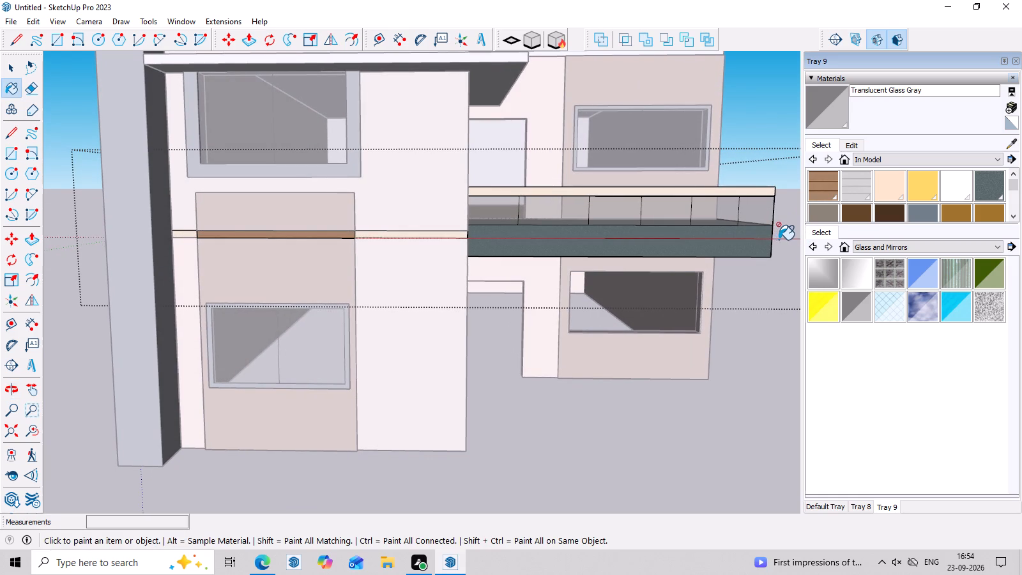
key("Escape")
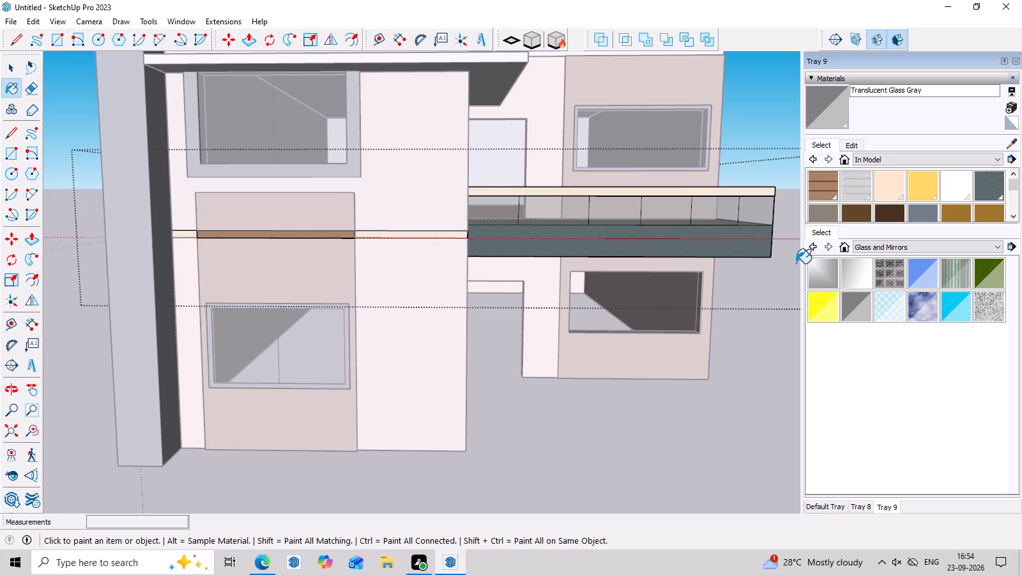
Paint the front and top faces of the parapet's projecting top band with Formica Speckled Grey and leave the group.
scroll(583, 195, "up", 2)
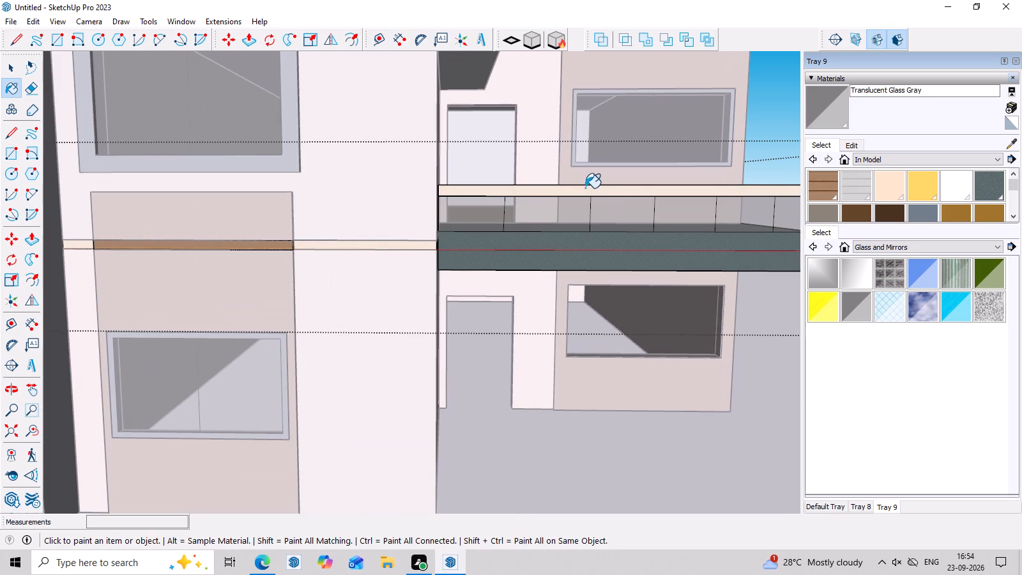
left_click(990, 184)
scroll(691, 195, "up", 4)
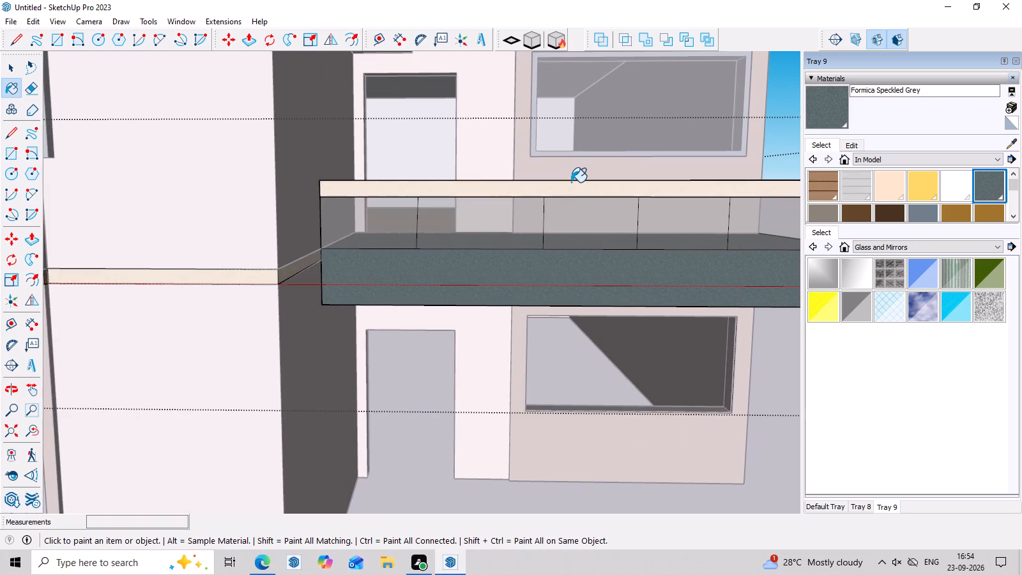
left_click(571, 182)
middle_click_drag(571, 185, 574, 353)
scroll(549, 336, "up", 4)
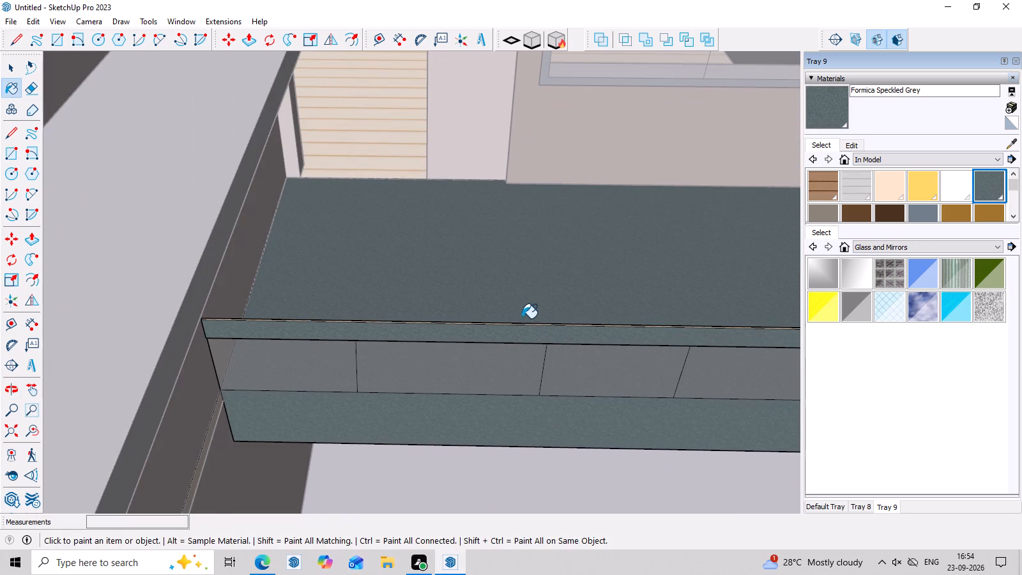
scroll(504, 318, "up", 15)
left_click(462, 400)
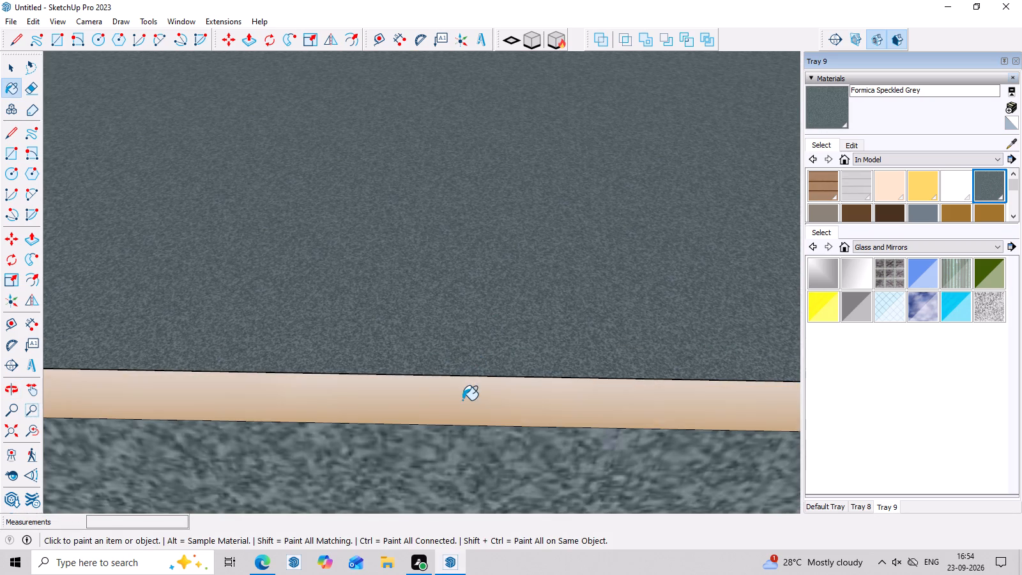
scroll(460, 400, "down", 20)
scroll(460, 400, "down", 2)
scroll(466, 343, "down", 3)
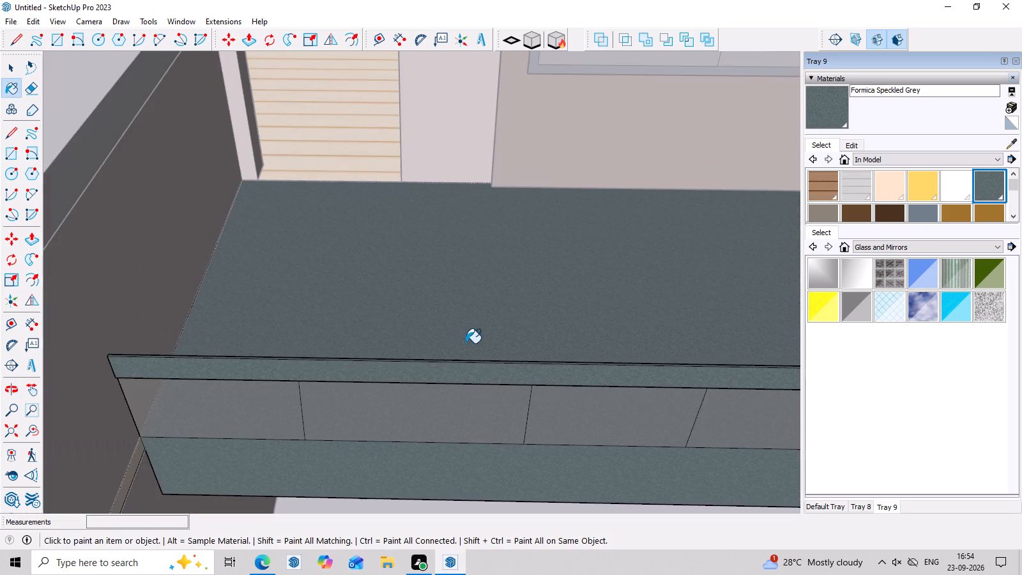
scroll(471, 343, "down", 3)
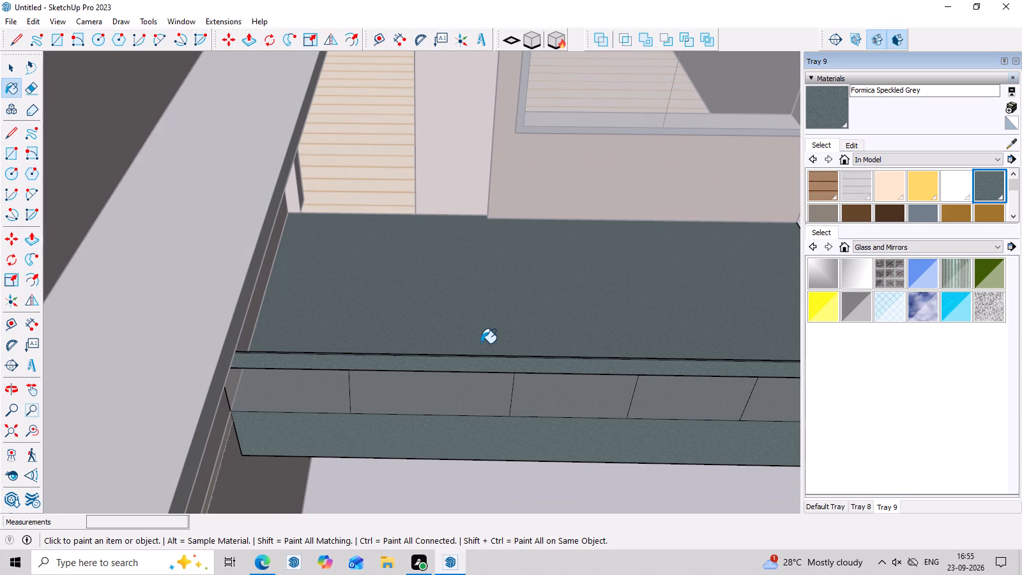
scroll(484, 343, "down", 11)
key("space")
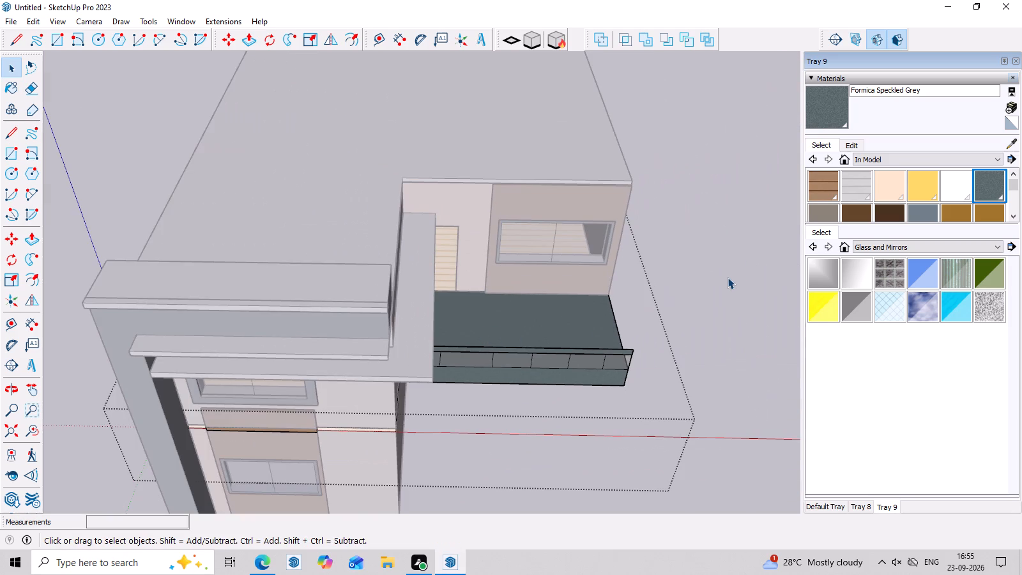
left_click(726, 277)
Examine the painted balcony parapet within the whole house exterior and close up from the front.
middle_click_drag(722, 277, 700, 155)
scroll(634, 185, "down", 7)
scroll(684, 270, "up", 2)
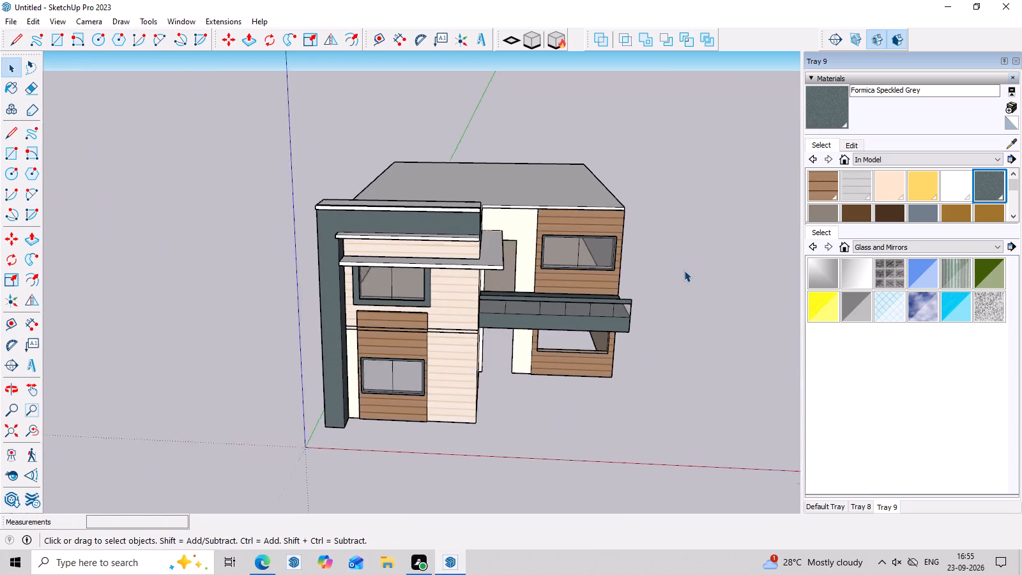
scroll(684, 270, "up", 6)
middle_click_drag(684, 318, 689, 249)
scroll(643, 316, "up", 4)
scroll(622, 323, "down", 3)
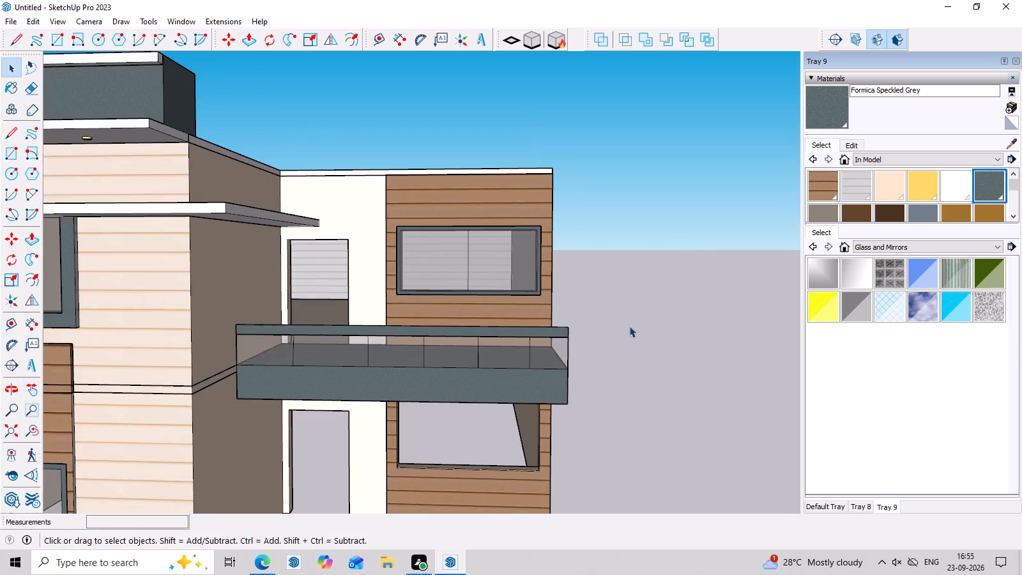
middle_click_drag(653, 343, 627, 343)
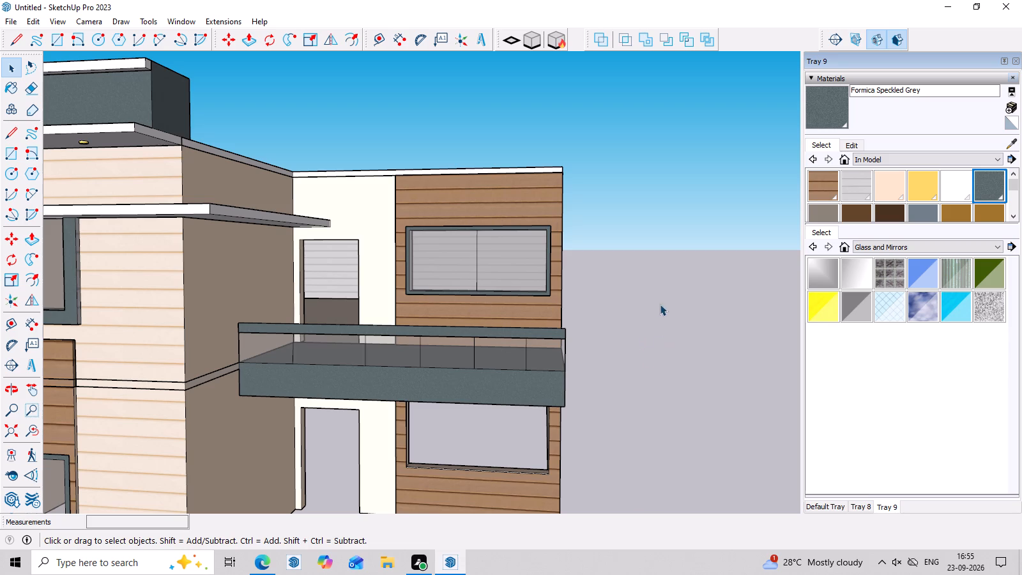
Examine the balcony, its open side and the adjoining side walls from the side and from above.
middle_click_drag(637, 309, 630, 310)
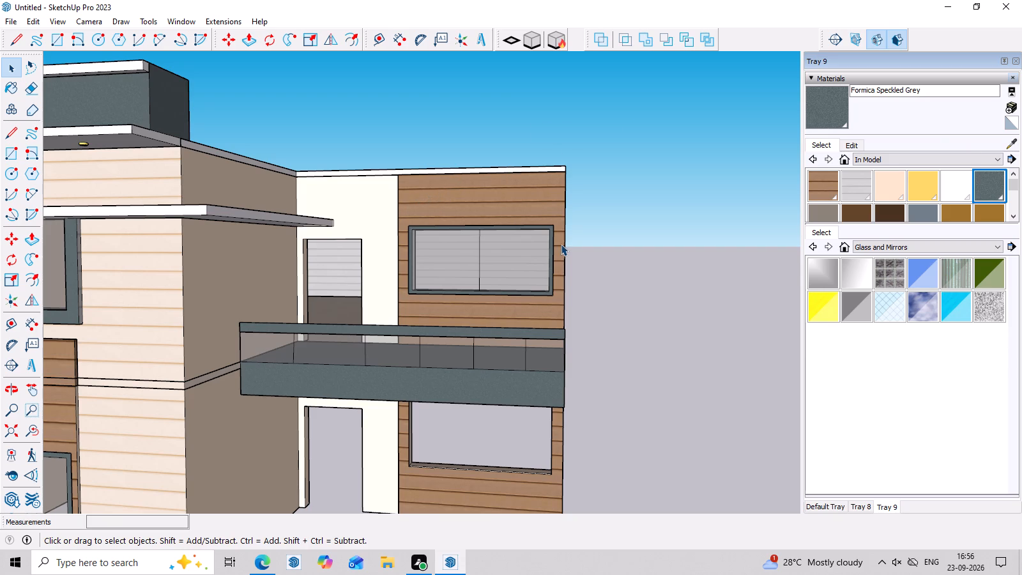
middle_click_drag(564, 244, 503, 240)
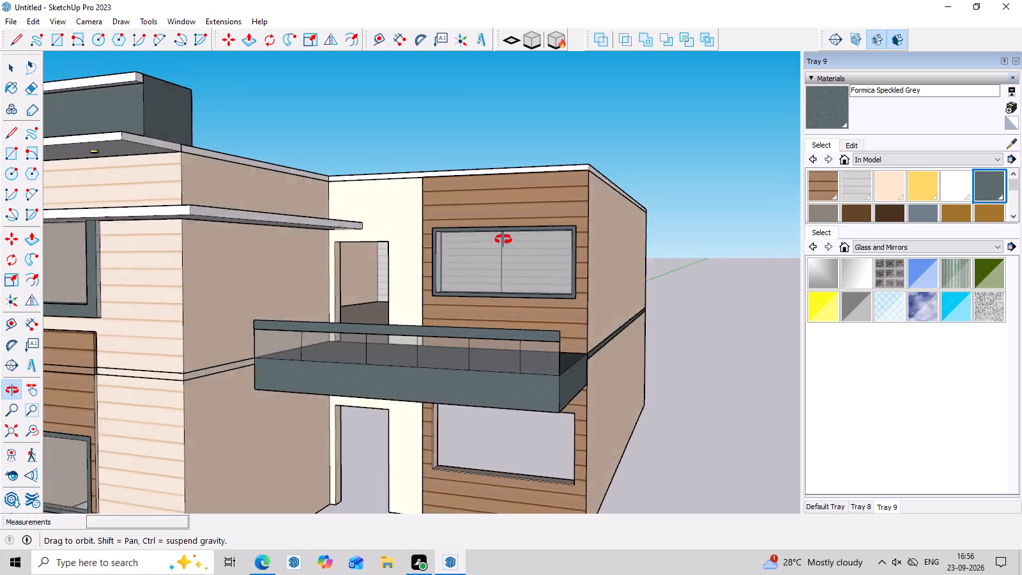
middle_click_drag(503, 240, 284, 240)
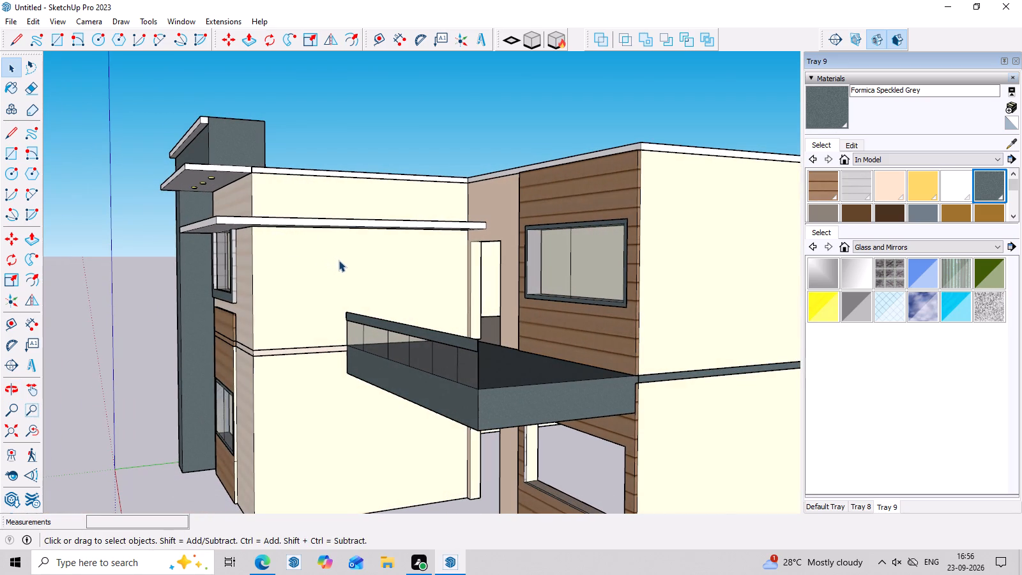
scroll(418, 283, "down", 3)
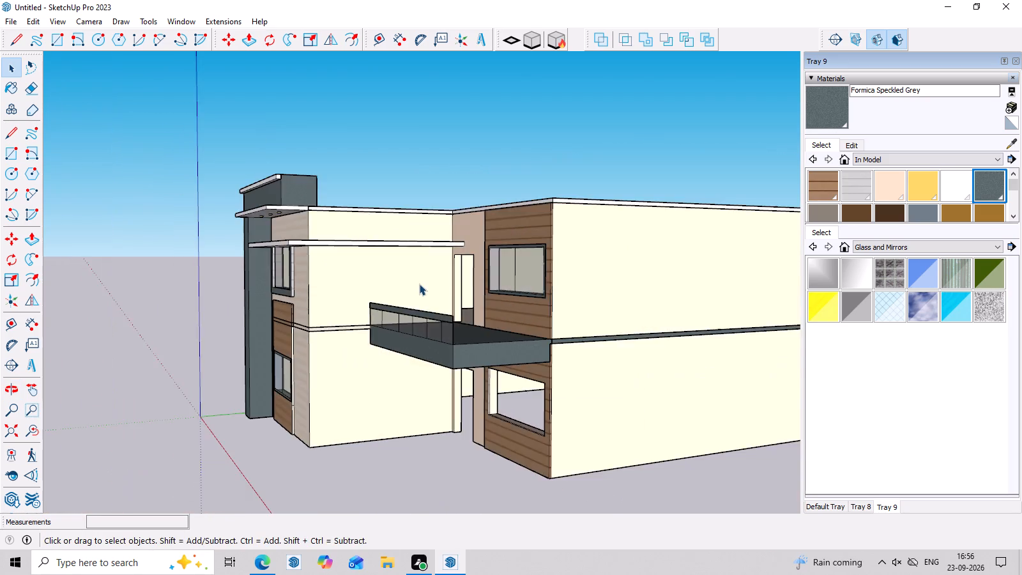
scroll(419, 284, "down", 5)
middle_click_drag(507, 324, 521, 388)
scroll(522, 390, "down", 1)
scroll(514, 411, "up", 8)
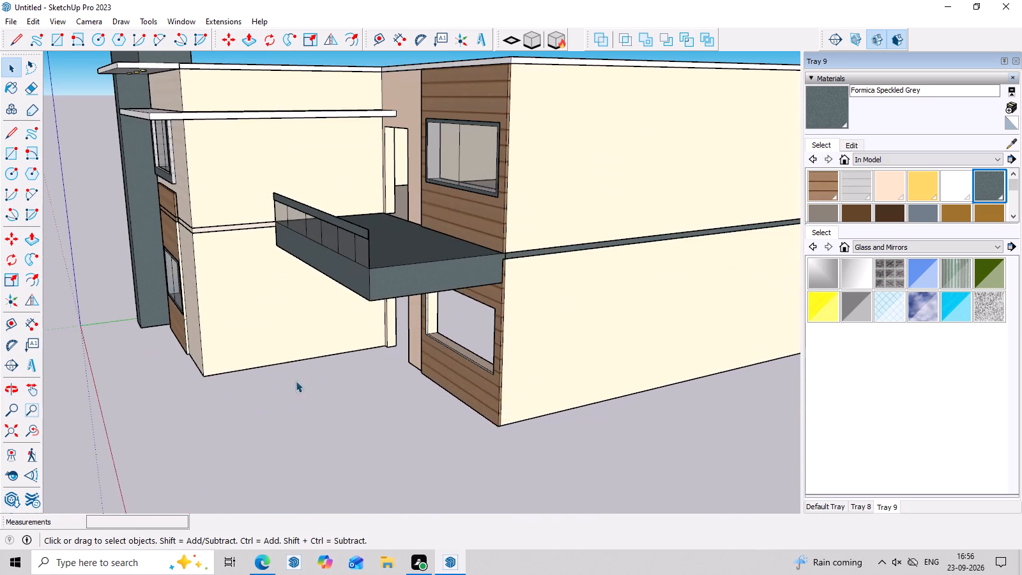
scroll(276, 372, "down", 9)
middle_click_drag(387, 443, 576, 463)
scroll(11, 414, "up", 4)
scroll(277, 402, "up", 1)
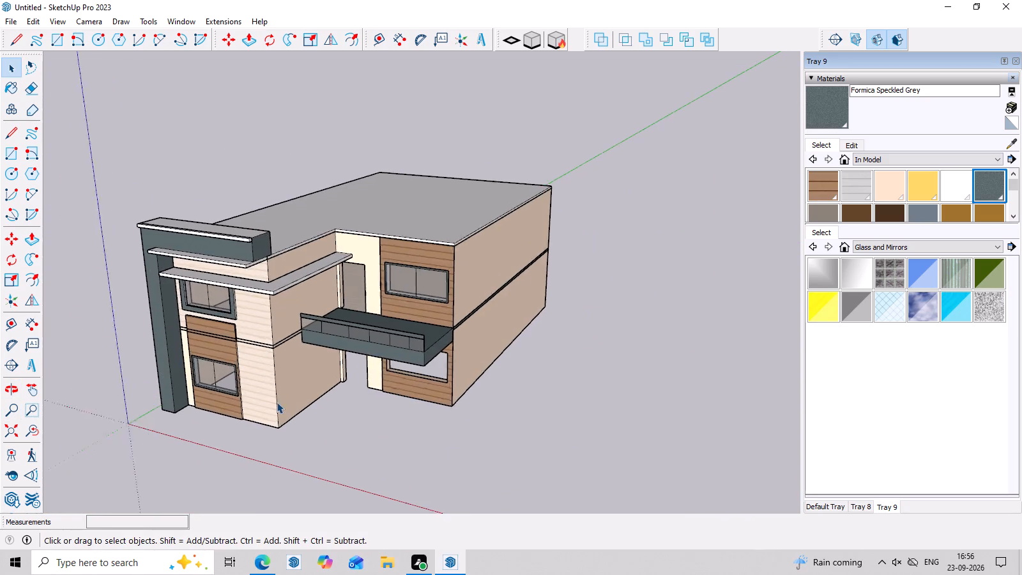
scroll(277, 402, "up", 5)
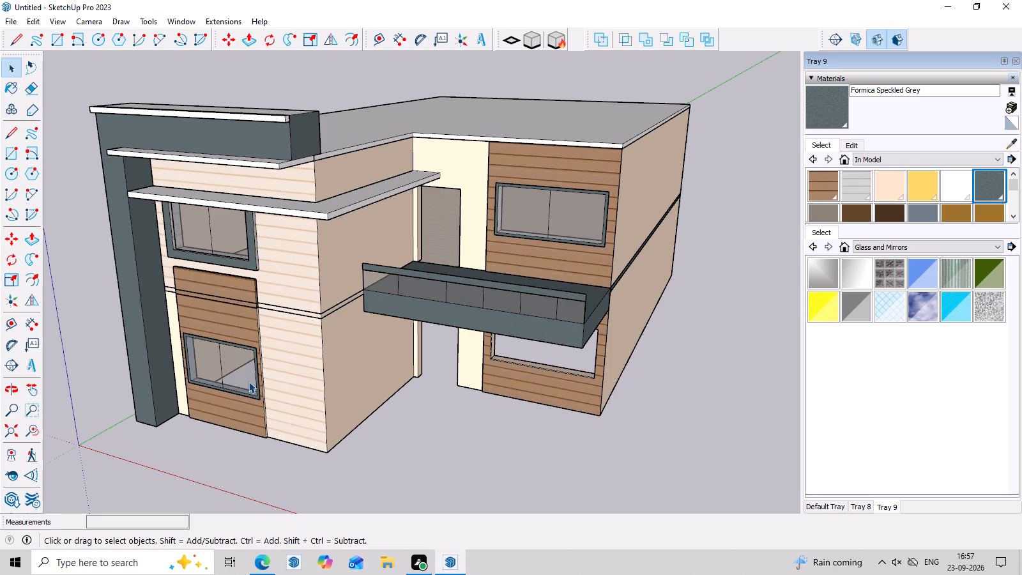
Examine the whole front facade from several heights, then the balcony's glass parapet and top band close up.
scroll(57, 315, "down", 10)
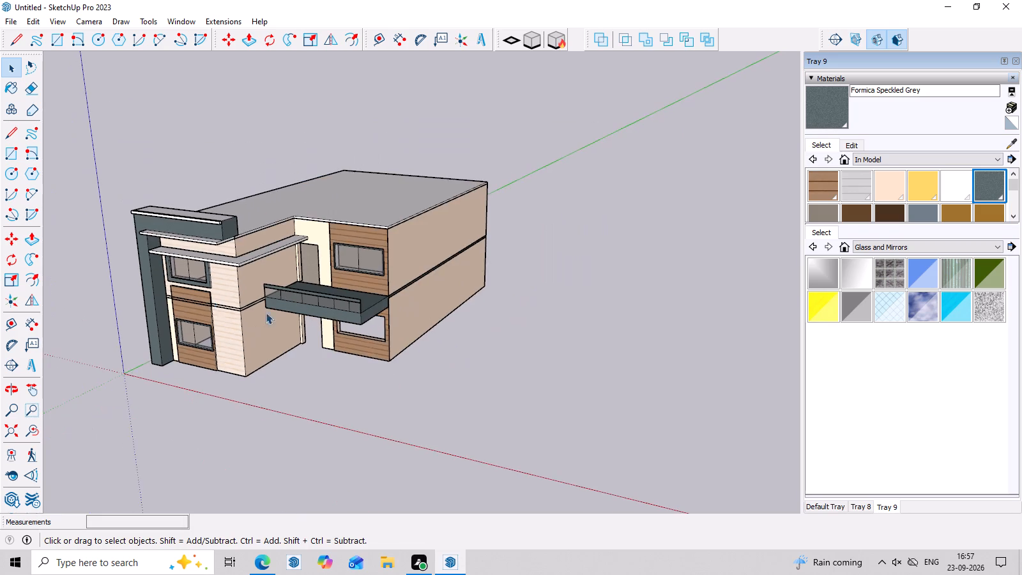
middle_click_drag(427, 336, 584, 216)
scroll(103, 293, "up", 8)
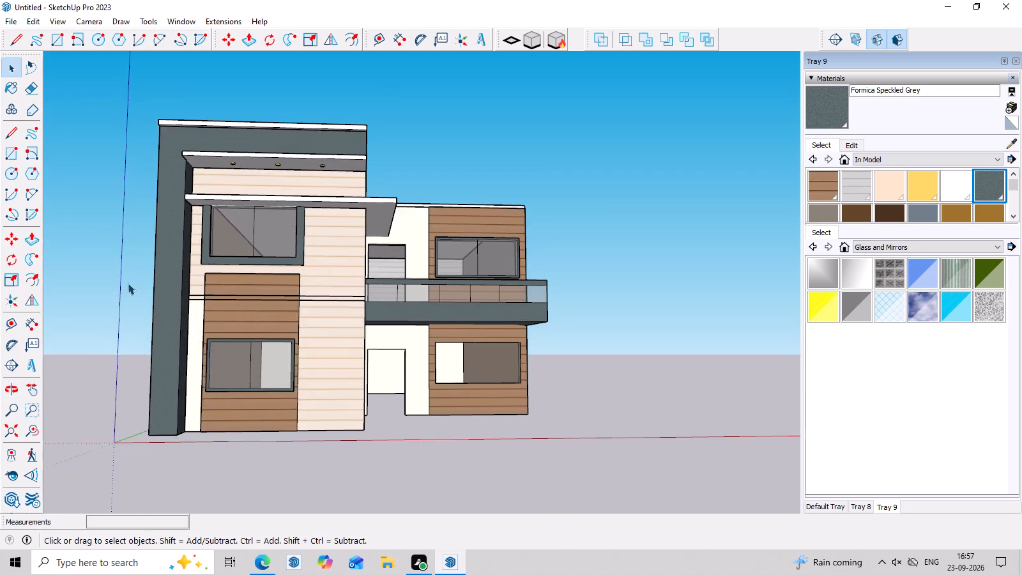
scroll(263, 256, "down", 4)
middle_click_drag(263, 256, 263, 326)
scroll(310, 325, "up", 8)
scroll(321, 321, "down", 3)
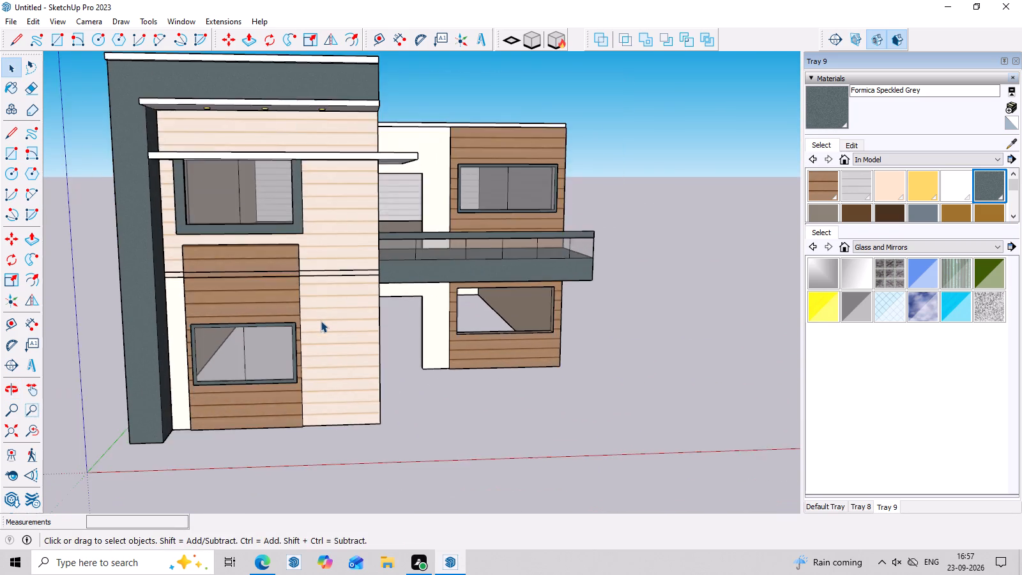
scroll(321, 321, "down", 4)
scroll(558, 302, "up", 4)
middle_click_drag(558, 300, 531, 296)
scroll(500, 257, "down", 4)
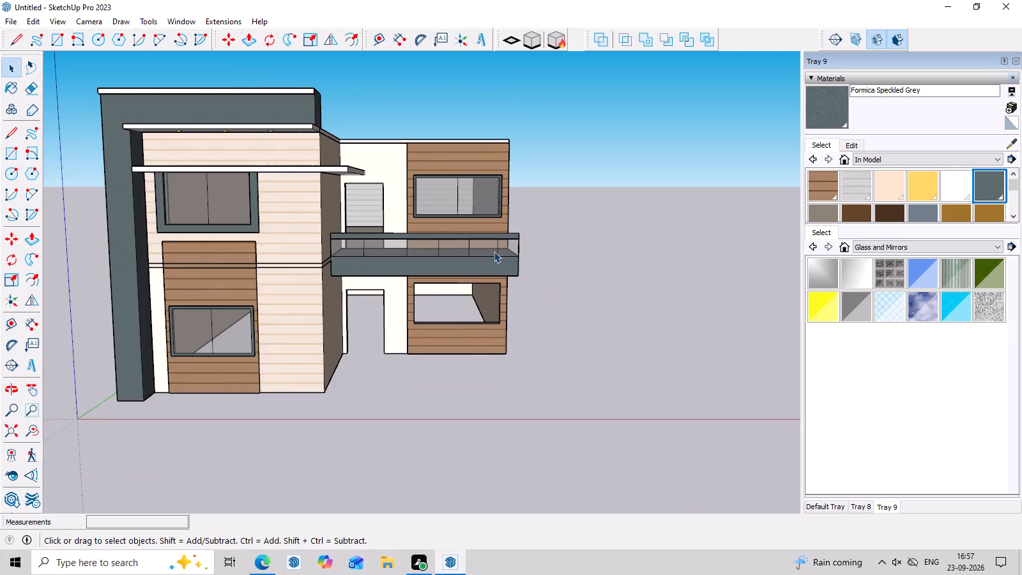
scroll(369, 81, "up", 3)
scroll(361, 72, "down", 3)
scroll(197, 59, "up", 3)
scroll(197, 59, "down", 3)
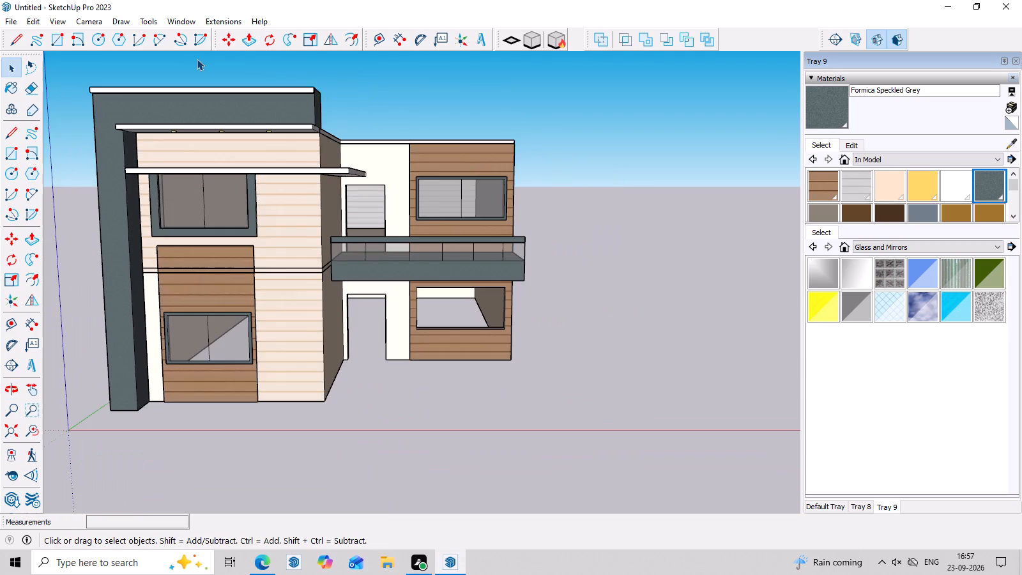
middle_click_drag(197, 59, 201, 32)
scroll(369, 268, "up", 4)
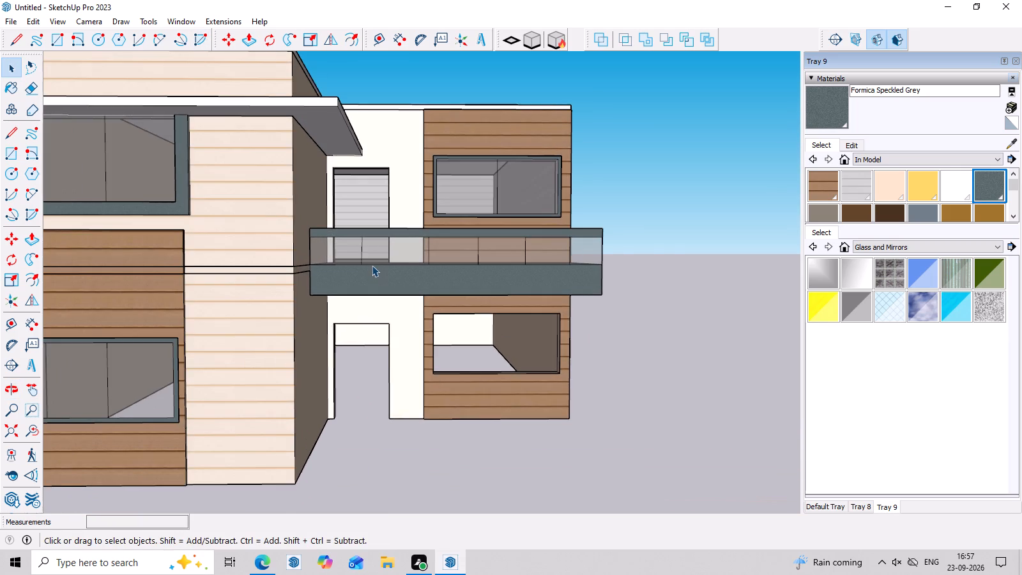
scroll(372, 265, "up", 16)
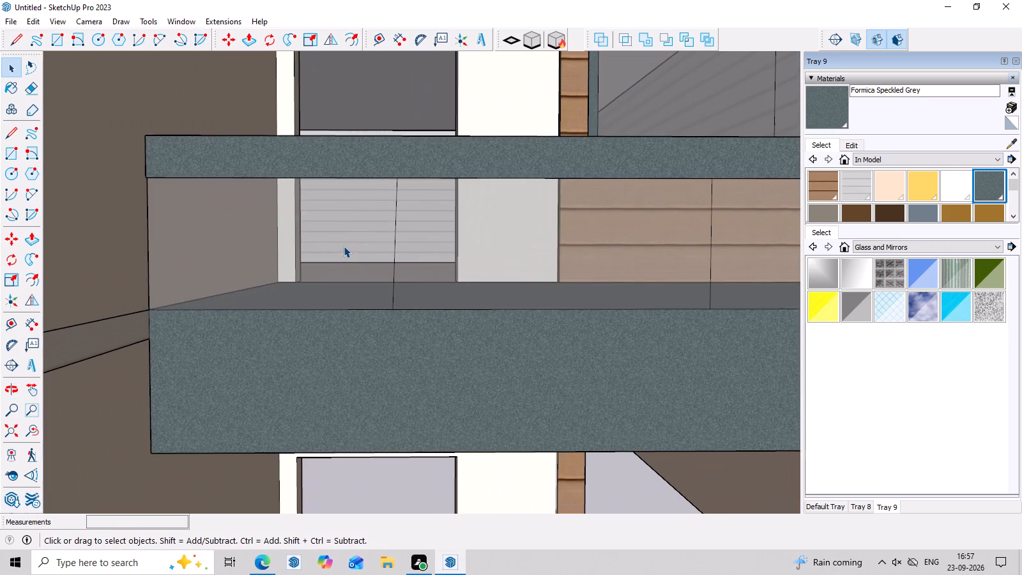
Examine the front facade again, focusing on the recessed wing's ground-floor door and window openings beneath the balcony.
scroll(344, 246, "down", 20)
scroll(344, 246, "down", 3)
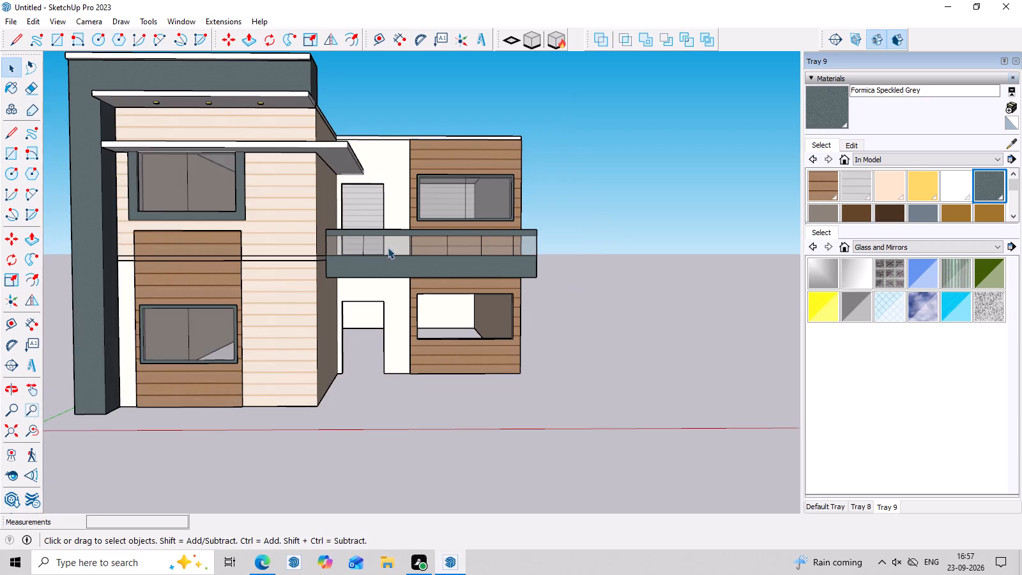
scroll(390, 247, "down", 4)
scroll(563, 286, "up", 3)
middle_click_drag(566, 268, 568, 292)
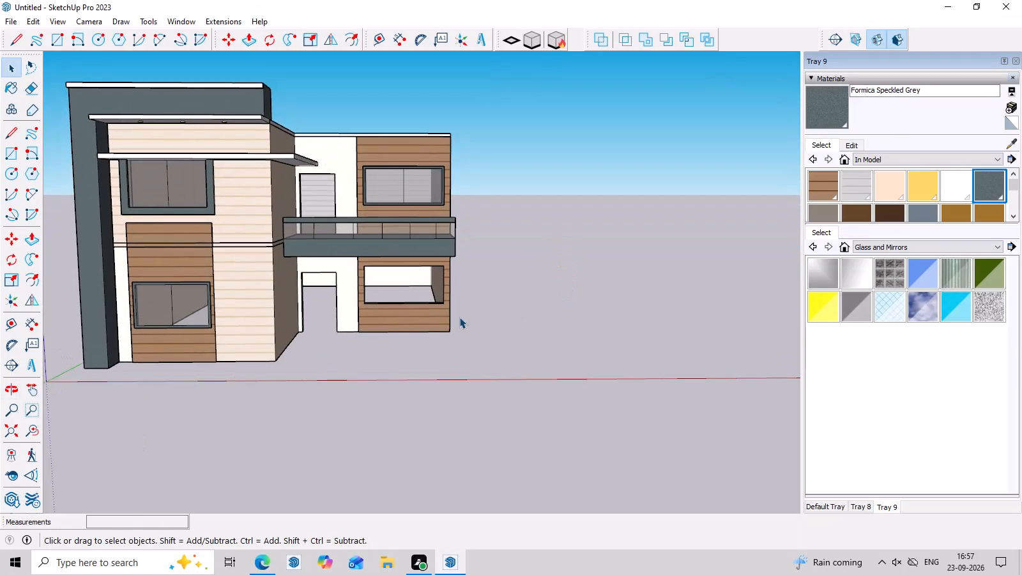
scroll(451, 318, "up", 3)
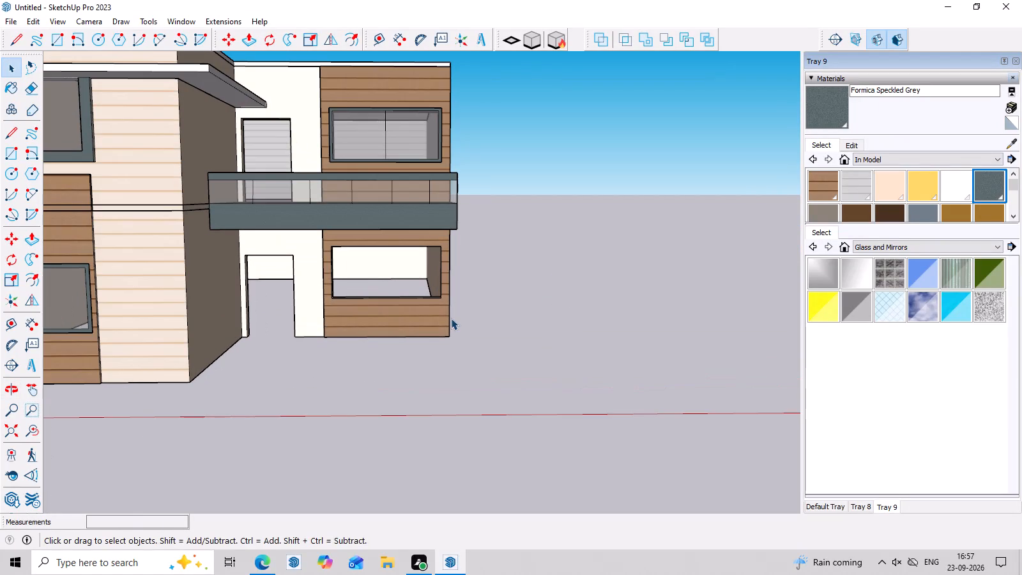
scroll(451, 321, "down", 2)
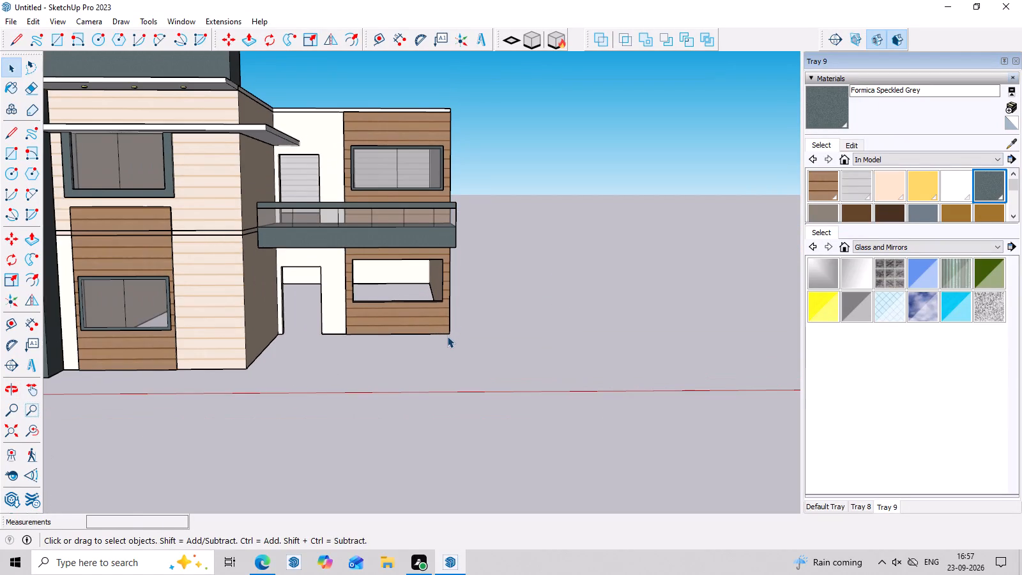
scroll(447, 339, "down", 3)
middle_click_drag(435, 344, 439, 402)
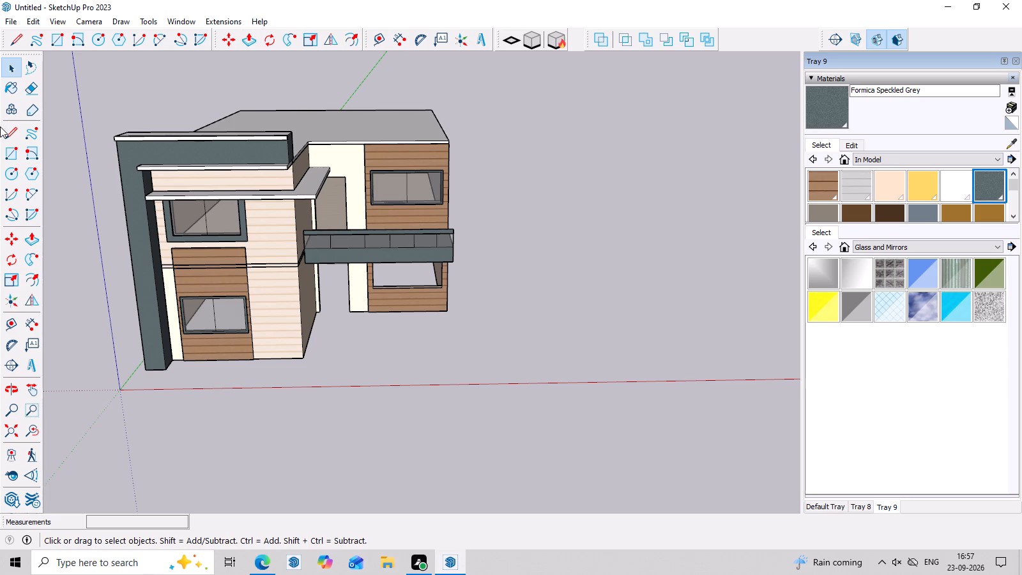
middle_click_drag(340, 293, 356, 142)
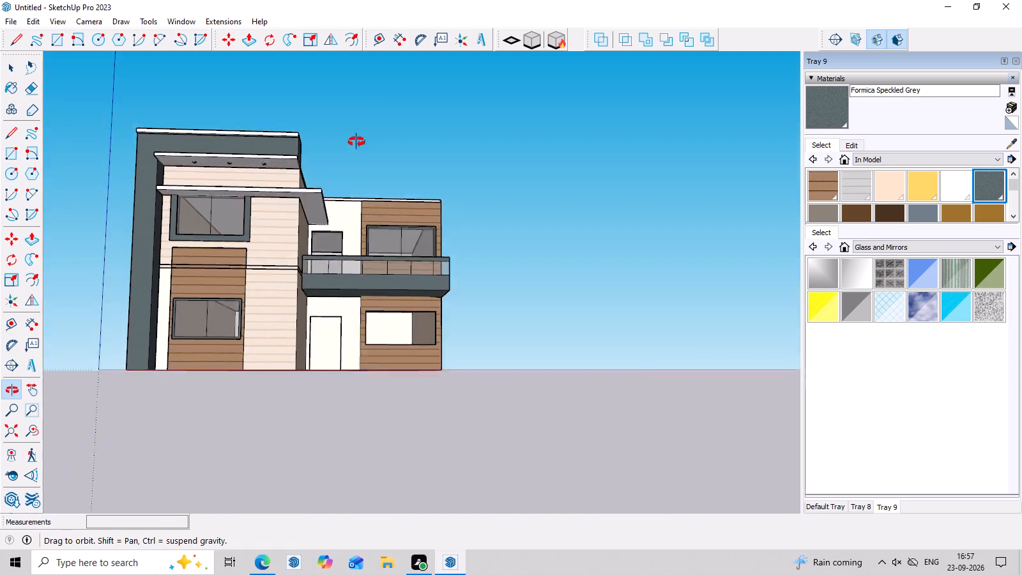
middle_click_drag(356, 142, 334, 215)
scroll(327, 229, "up", 4)
scroll(327, 229, "down", 2)
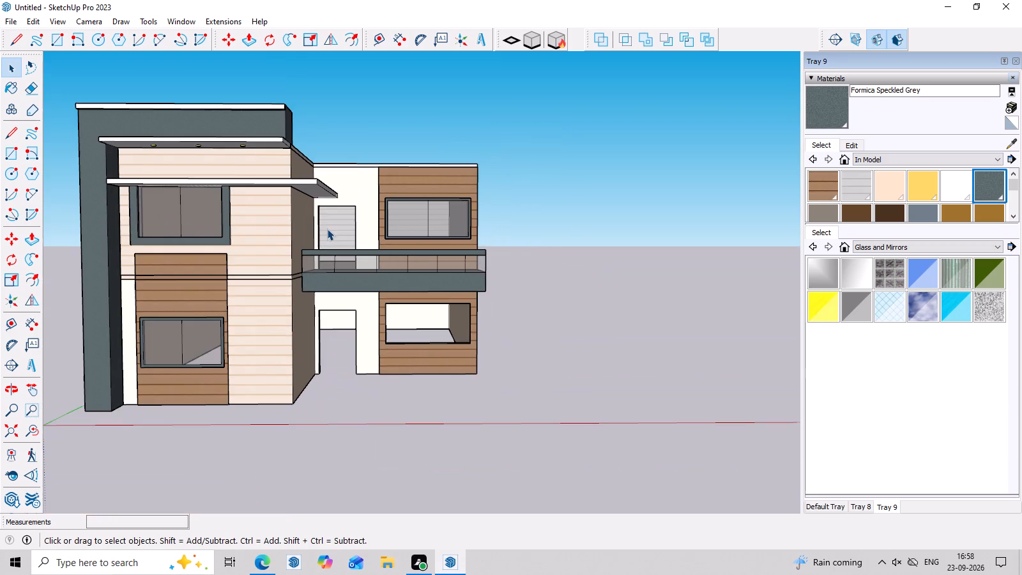
scroll(327, 229, "down", 1)
middle_click_drag(319, 264, 312, 267)
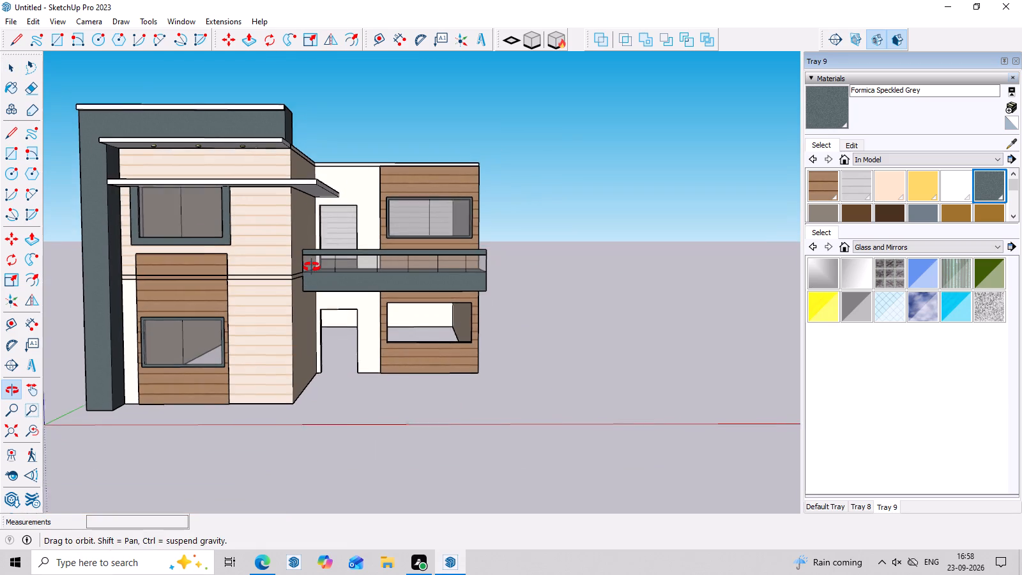
middle_click_drag(312, 267, 307, 267)
scroll(426, 369, "up", 5)
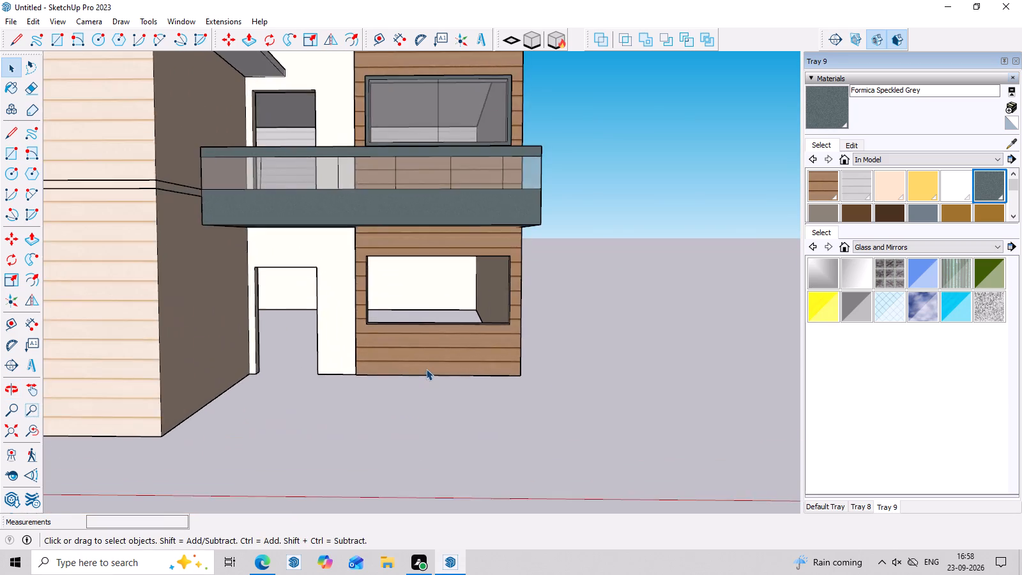
Measure the plain long side wall's length along the ground, from its rear corner to the front pillar's outer corner.
scroll(426, 369, "down", 10)
middle_click_drag(426, 369, 225, 420)
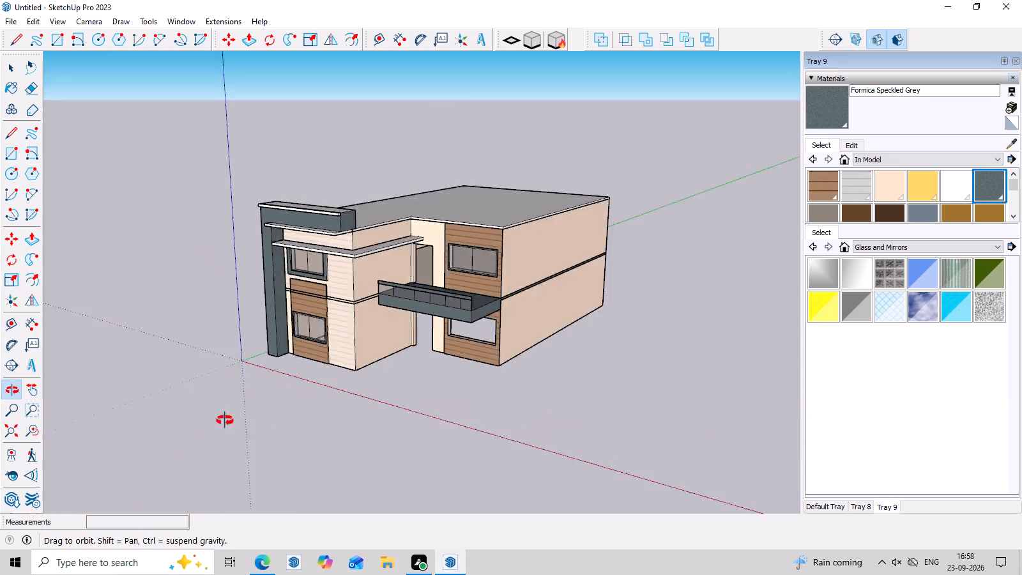
middle_click_drag(225, 420, 793, 415)
scroll(438, 450, "down", 9)
scroll(150, 426, "up", 7)
scroll(221, 417, "up", 4)
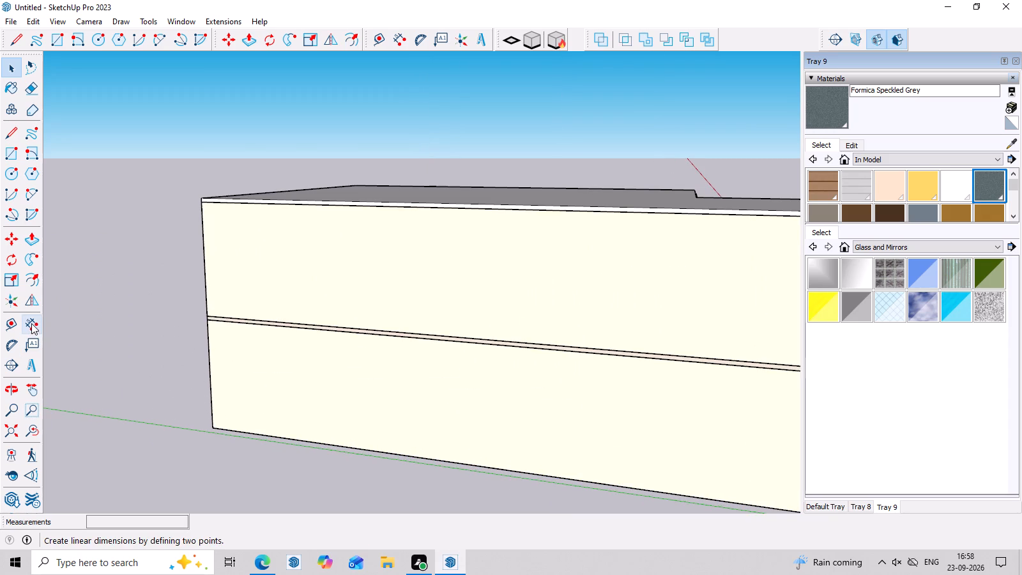
left_click(31, 323)
left_click(211, 427)
scroll(260, 434, "down", 6)
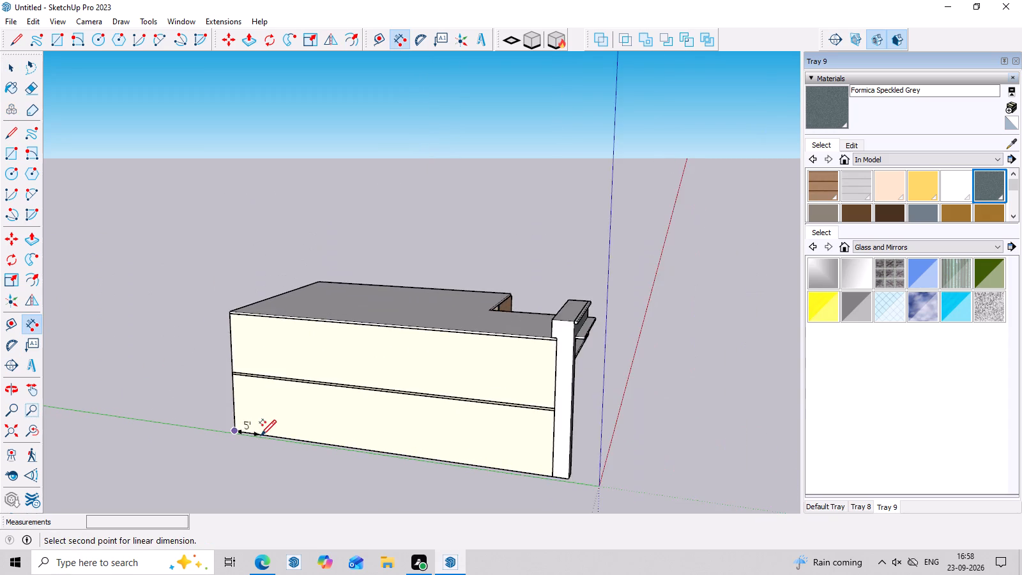
scroll(261, 434, "down", 4)
scroll(496, 463, "up", 7)
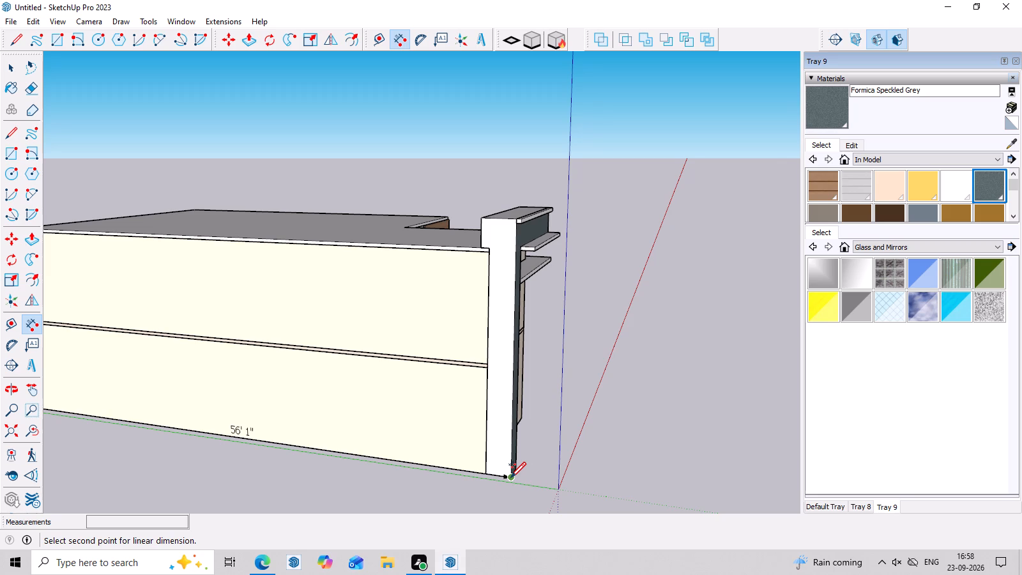
key("Escape")
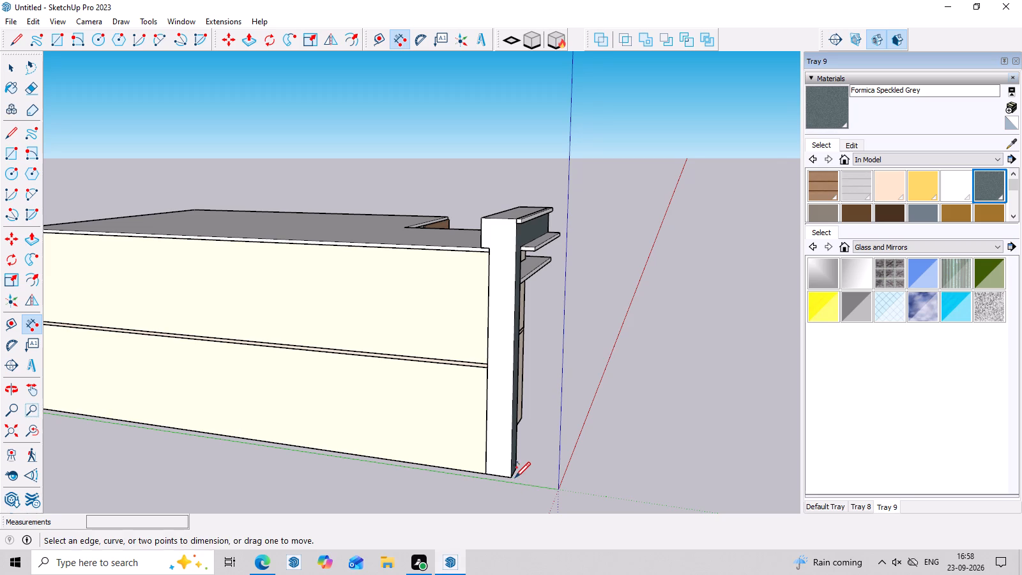
Place a guide line at ground level, 2' in front of the wood-clad front panel's bottom edge.
scroll(515, 477, "down", 7)
middle_click_drag(519, 477, 298, 465)
scroll(443, 472, "down", 4)
scroll(452, 473, "up", 4)
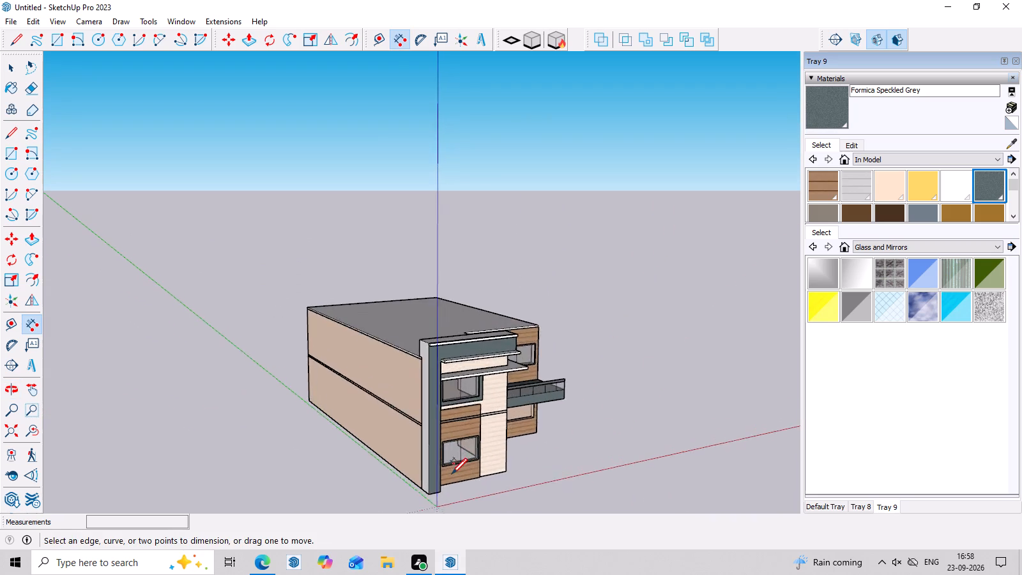
scroll(453, 473, "up", 4)
scroll(427, 453, "down", 9)
middle_click_drag(554, 441, 458, 448)
scroll(458, 448, "down", 1)
scroll(454, 448, "up", 7)
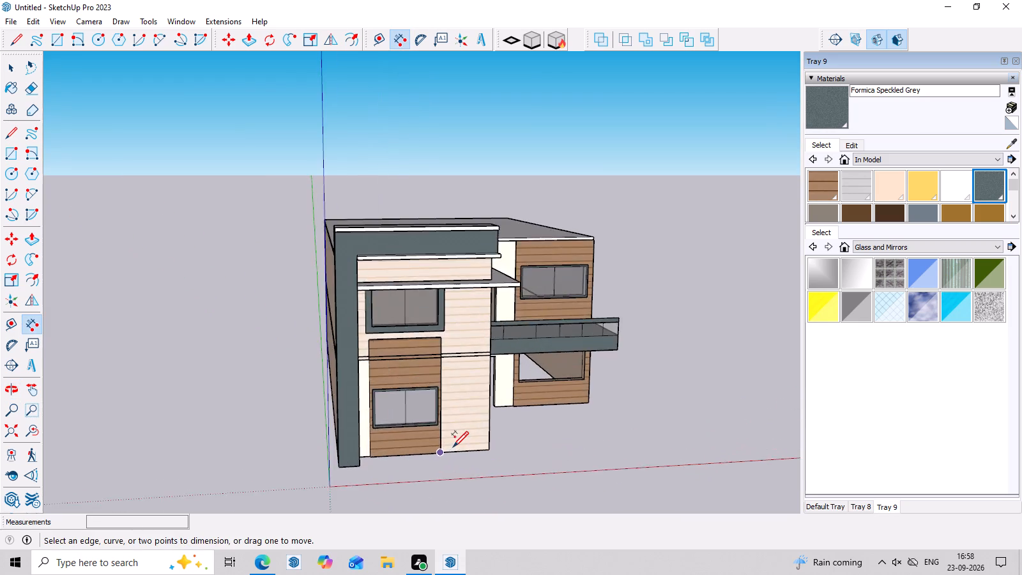
scroll(453, 446, "up", 6)
middle_click_drag(545, 450, 515, 469)
key("Escape")
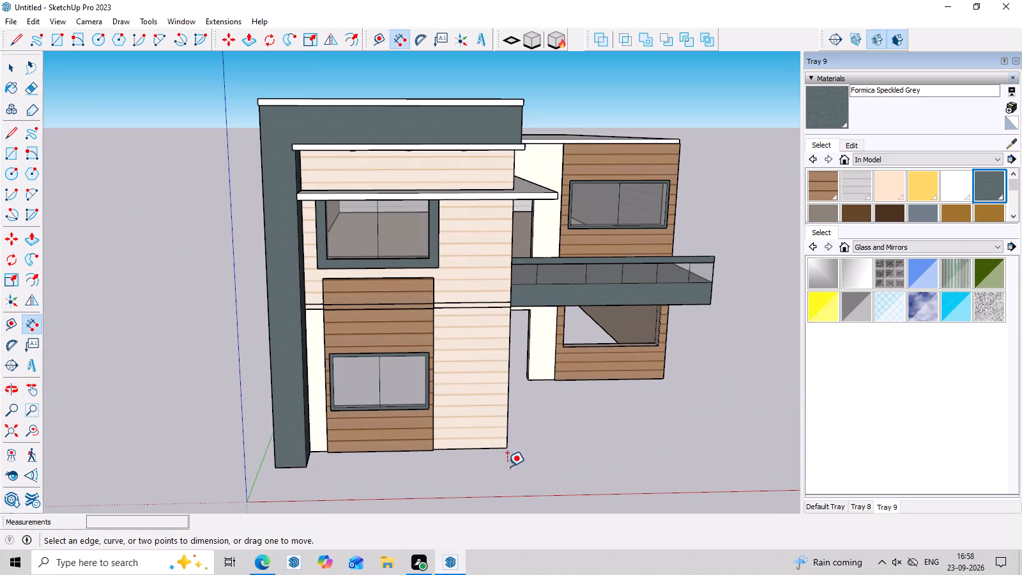
key("t")
scroll(409, 449, "up", 3)
left_click(409, 449)
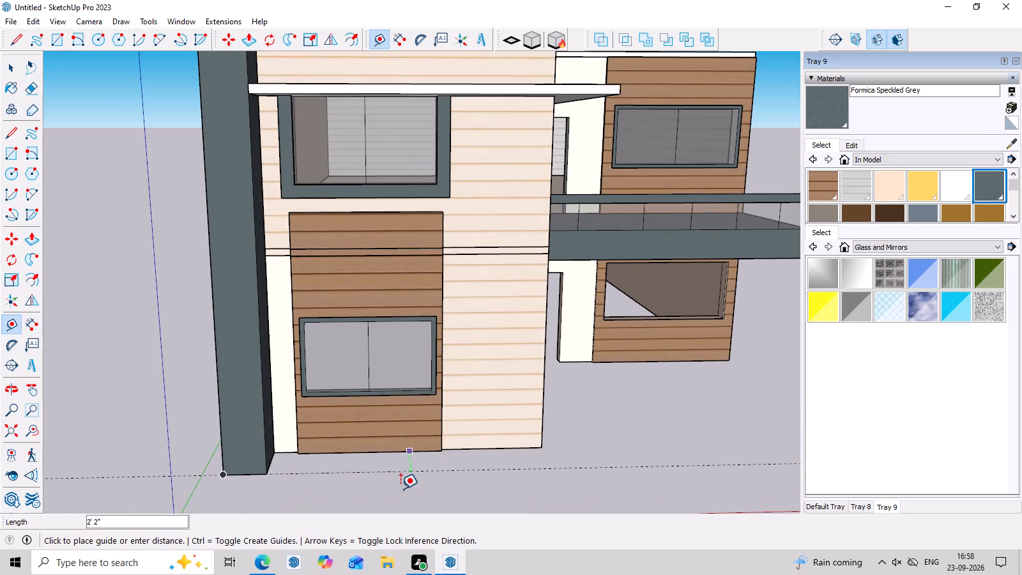
scroll(400, 489, "down", 3)
key("2")
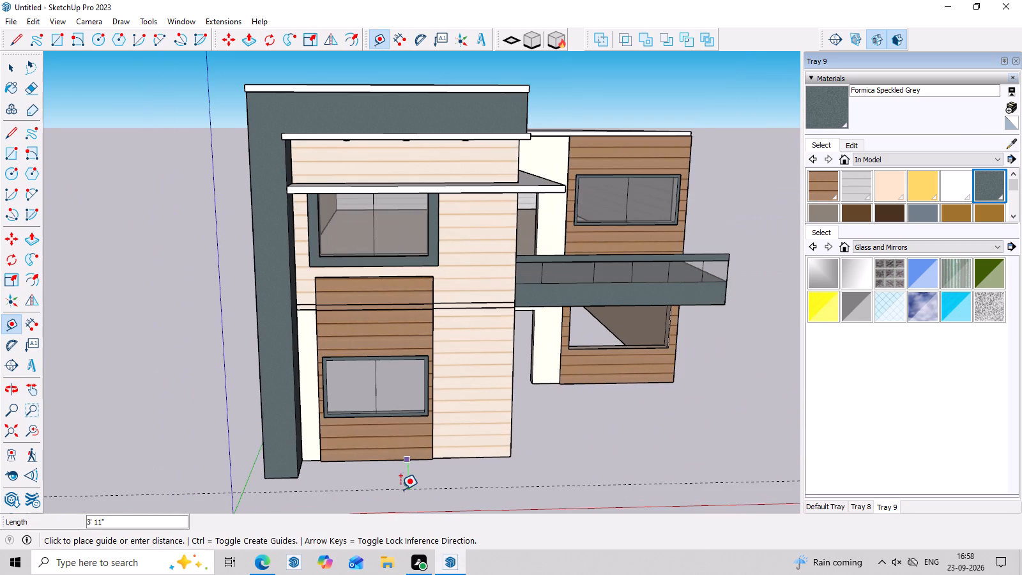
key("apostrophe")
key("Return")
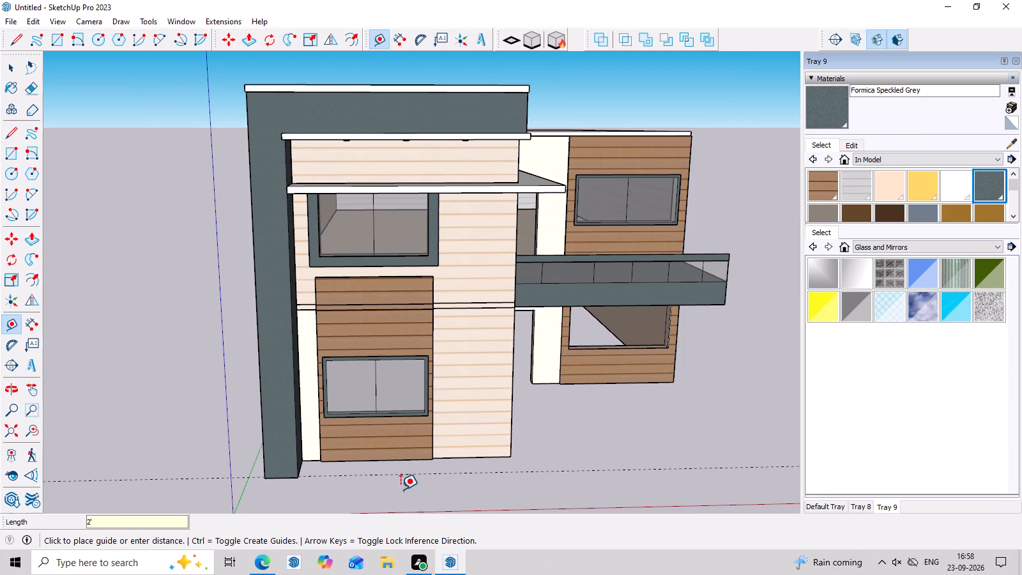
middle_click_drag(381, 460, 384, 542)
scroll(362, 463, "up", 13)
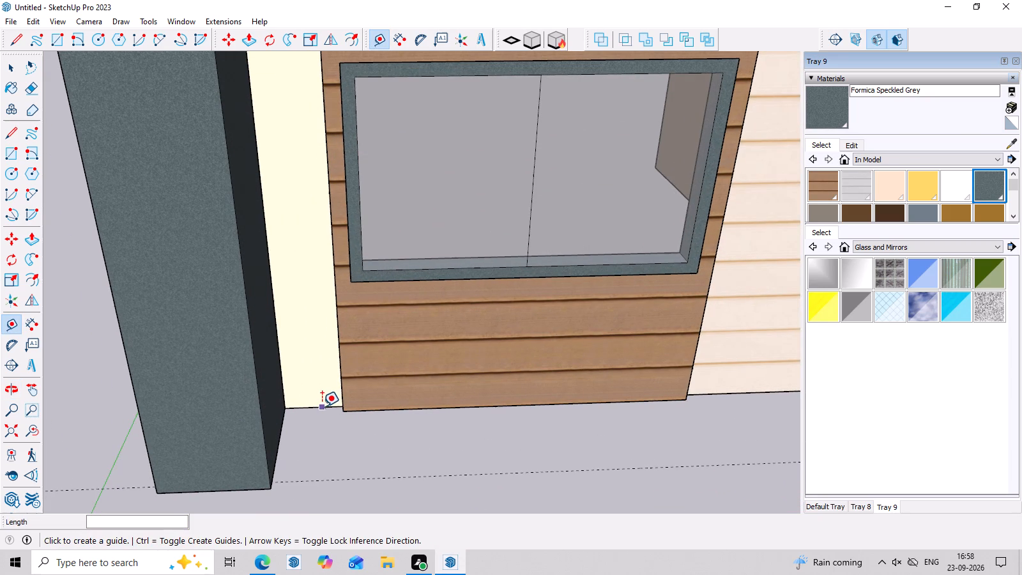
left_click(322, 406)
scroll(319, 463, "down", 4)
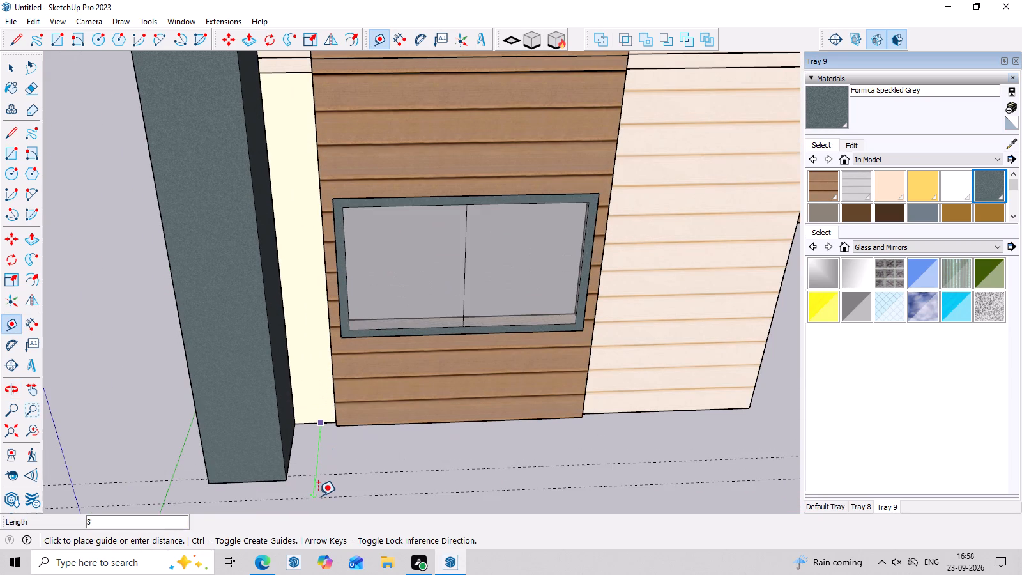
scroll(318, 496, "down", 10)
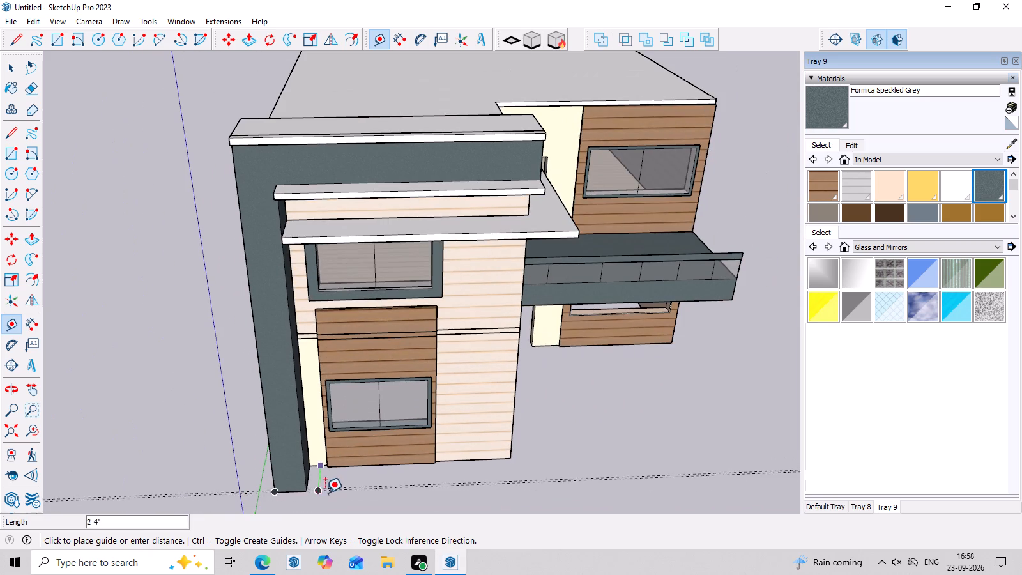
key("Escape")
Delete the guide line lying at ground level in front of the wood-clad front panel.
key("space")
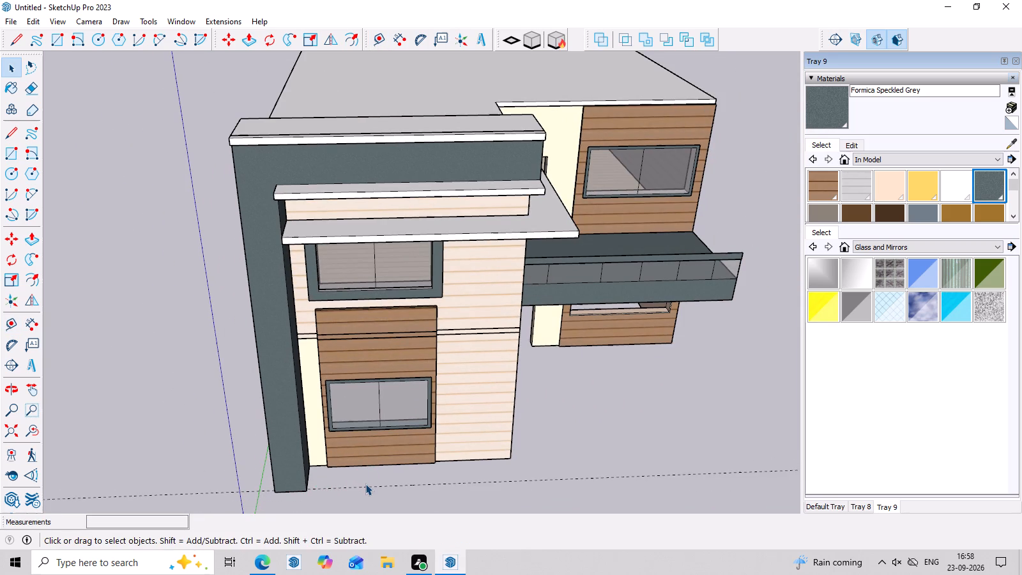
left_click(365, 484)
left_click(369, 486)
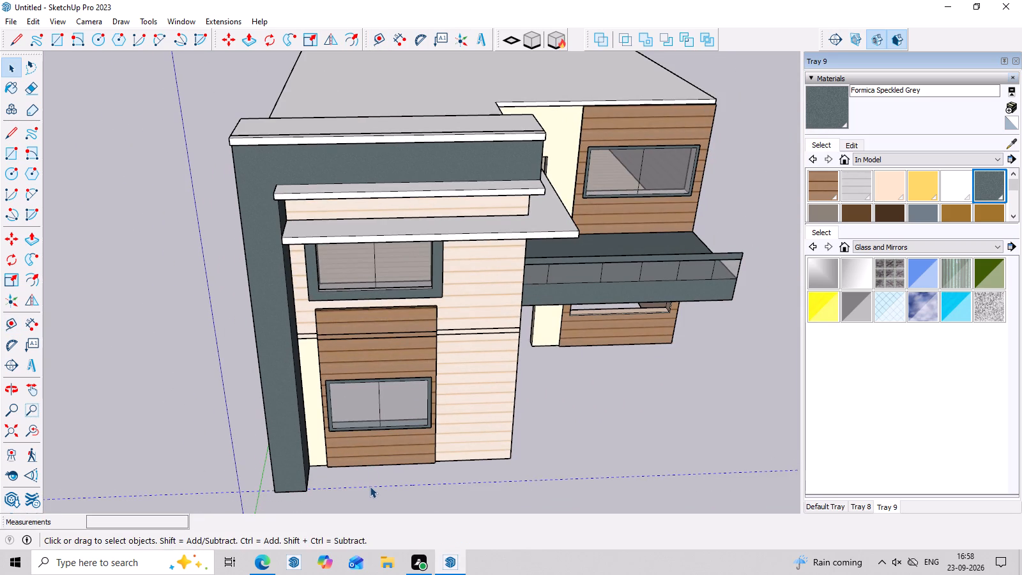
key("Delete")
Draw a ground-level rectangle of about 53' by 30' 10" across the house's open underside, between diagonally opposite outer corners.
scroll(370, 485, "down", 12)
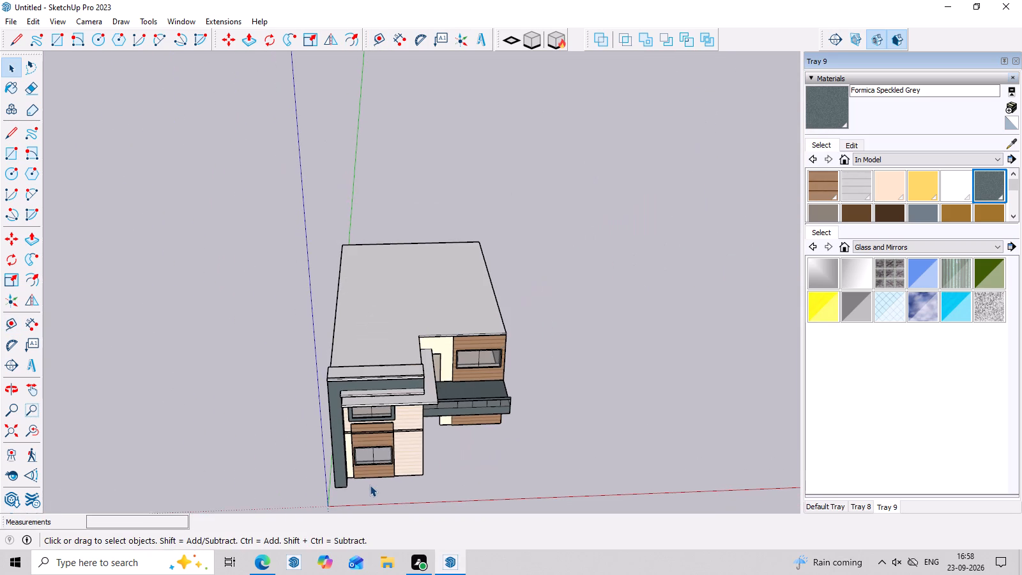
middle_click(371, 485)
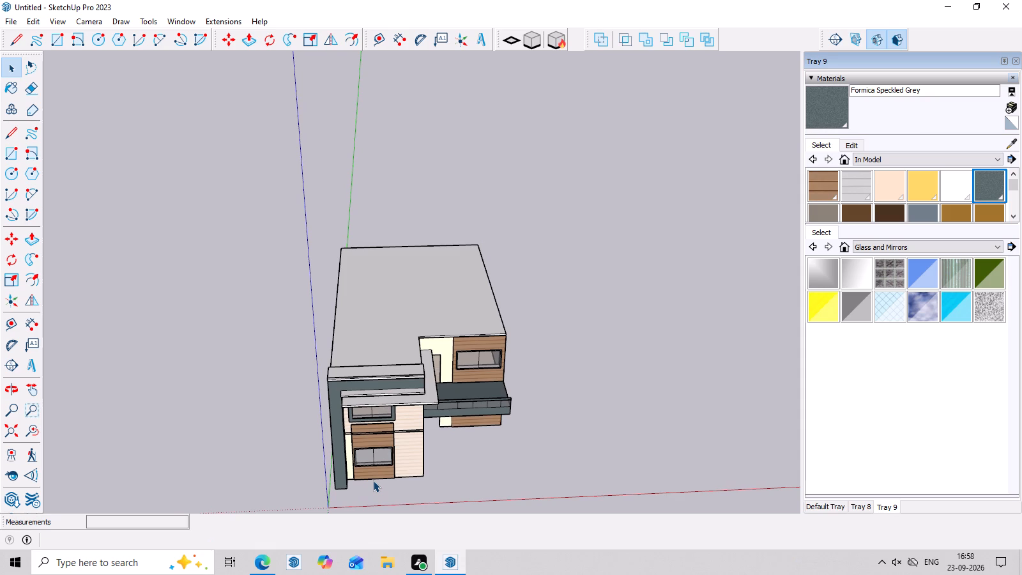
middle_click_drag(374, 480, 370, 364)
scroll(351, 394, "down", 4)
scroll(378, 448, "up", 7)
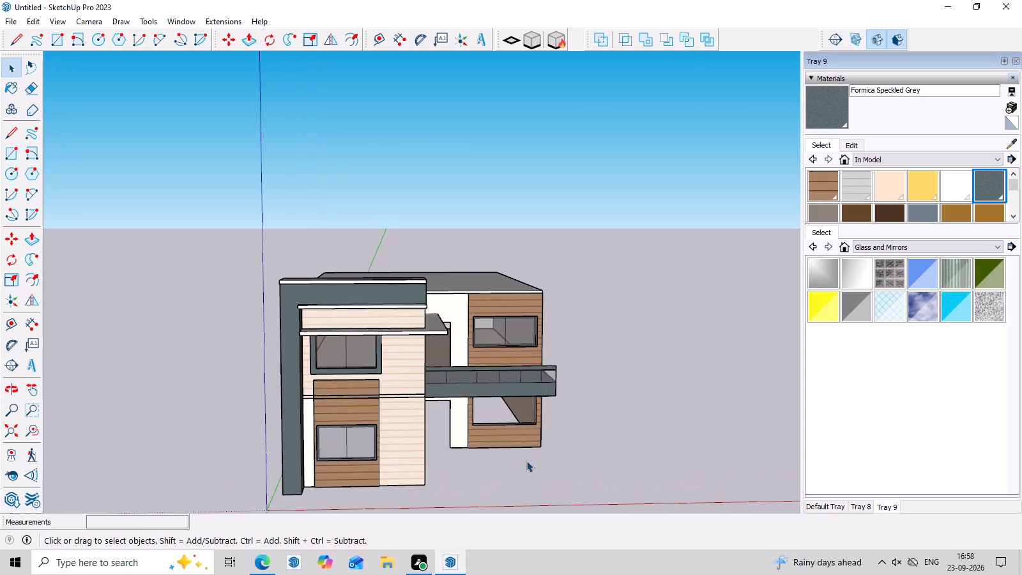
middle_click_drag(528, 461, 525, 503)
scroll(553, 454, "up", 4)
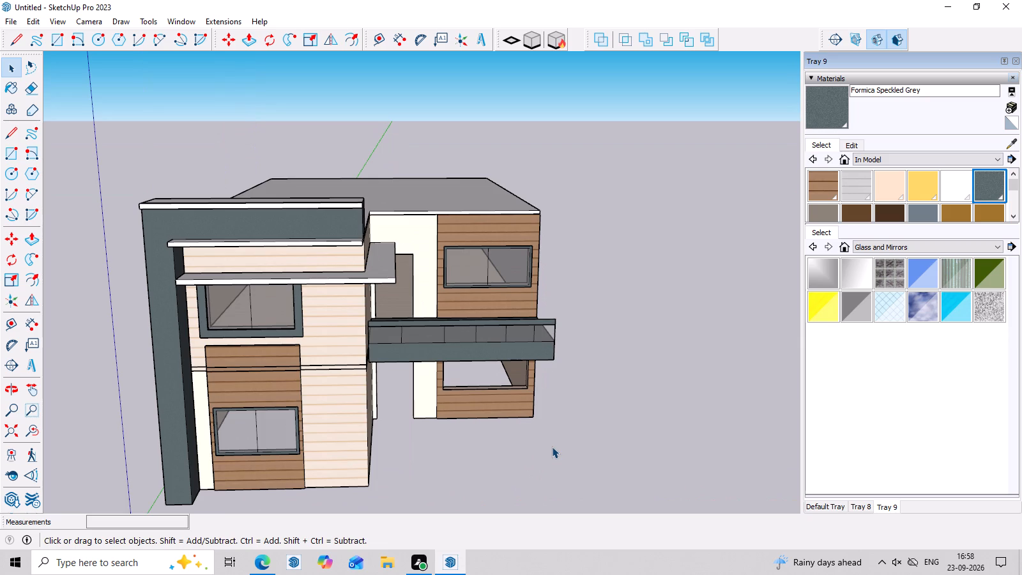
middle_click_drag(549, 445, 454, 0)
scroll(416, 192, "down", 14)
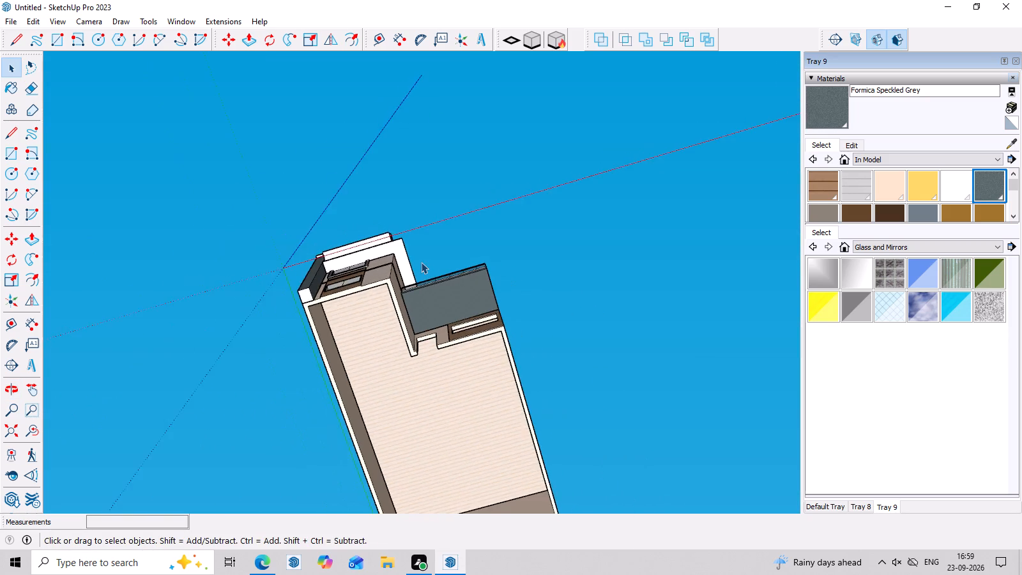
scroll(421, 262, "down", 3)
middle_click_drag(534, 417, 536, 441)
scroll(392, 384, "up", 3)
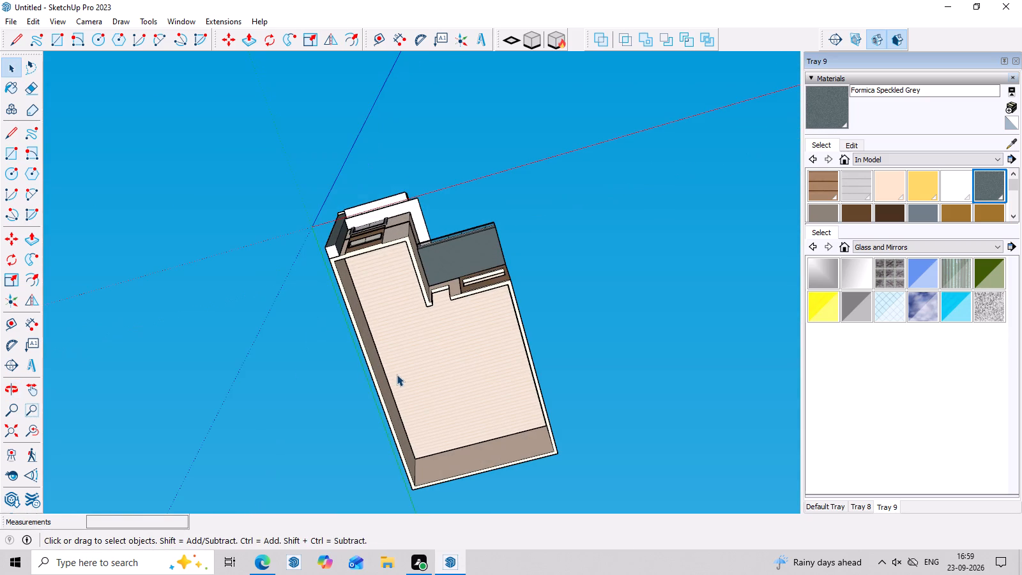
key("Escape")
key("r")
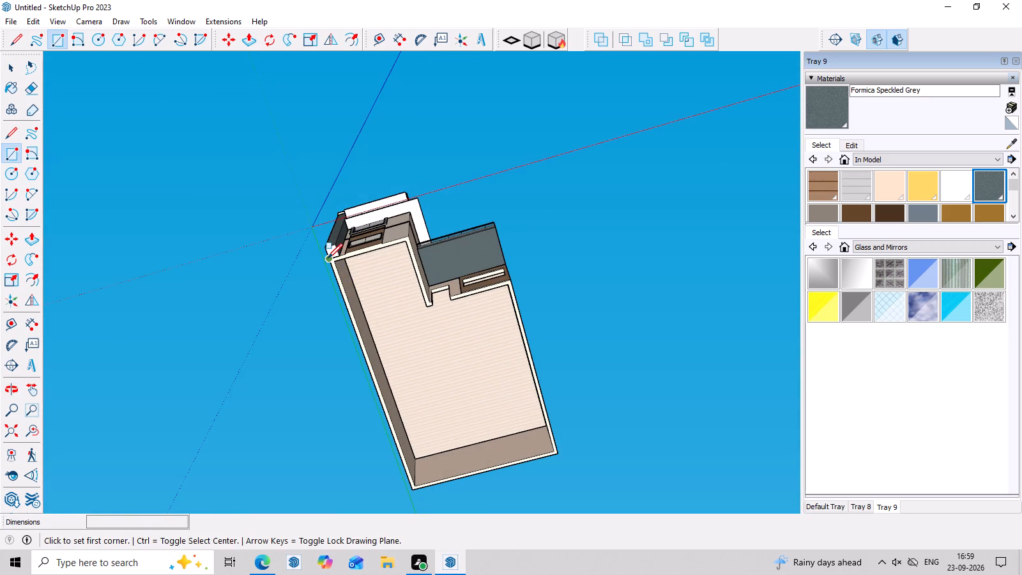
left_click(328, 258)
left_click(406, 238)
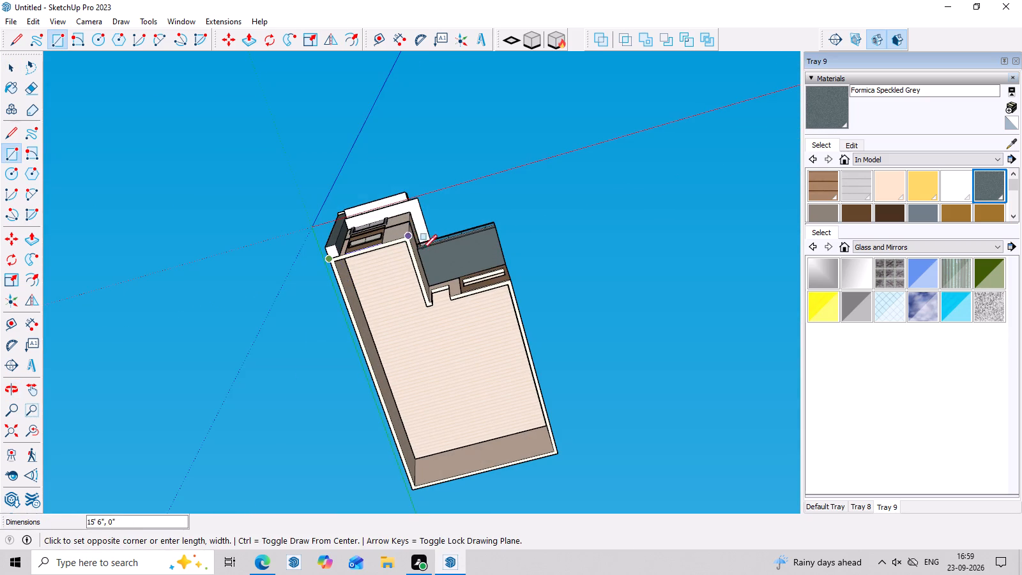
left_click(559, 455)
Reverse the new ground floor face so its front side faces up, and clear the selection.
middle_click_drag(451, 176, 478, 310)
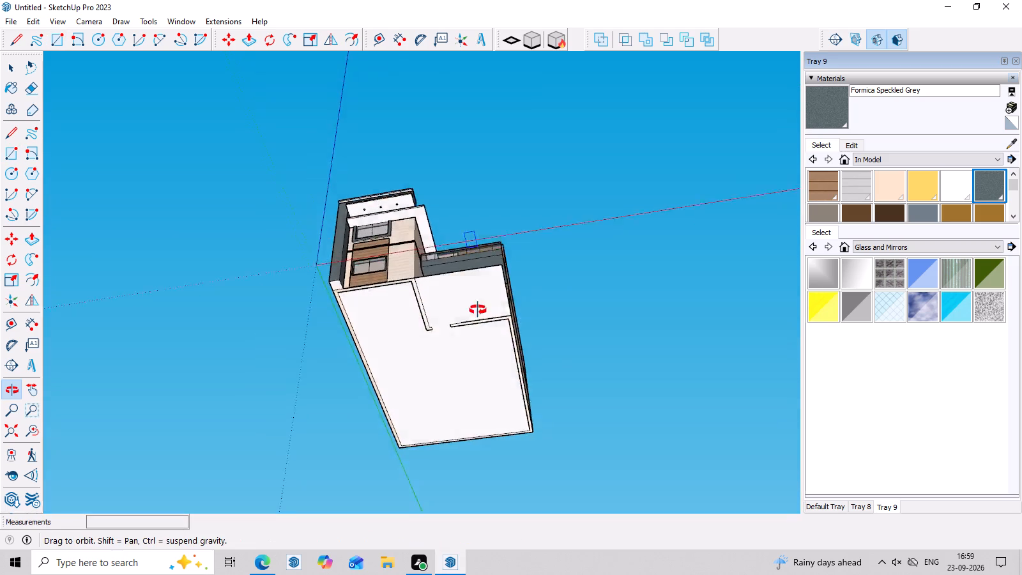
middle_click_drag(478, 310, 512, 416)
scroll(487, 325, "down", 8)
middle_click_drag(462, 255, 464, 459)
scroll(478, 328, "up", 16)
key("space")
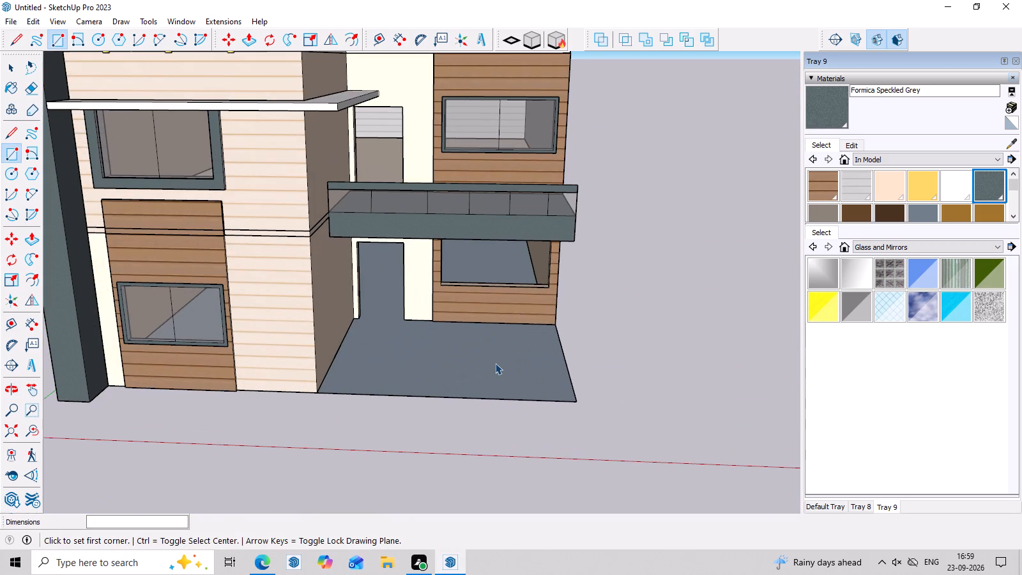
left_click(495, 363)
right_click(495, 363)
double_click(551, 204)
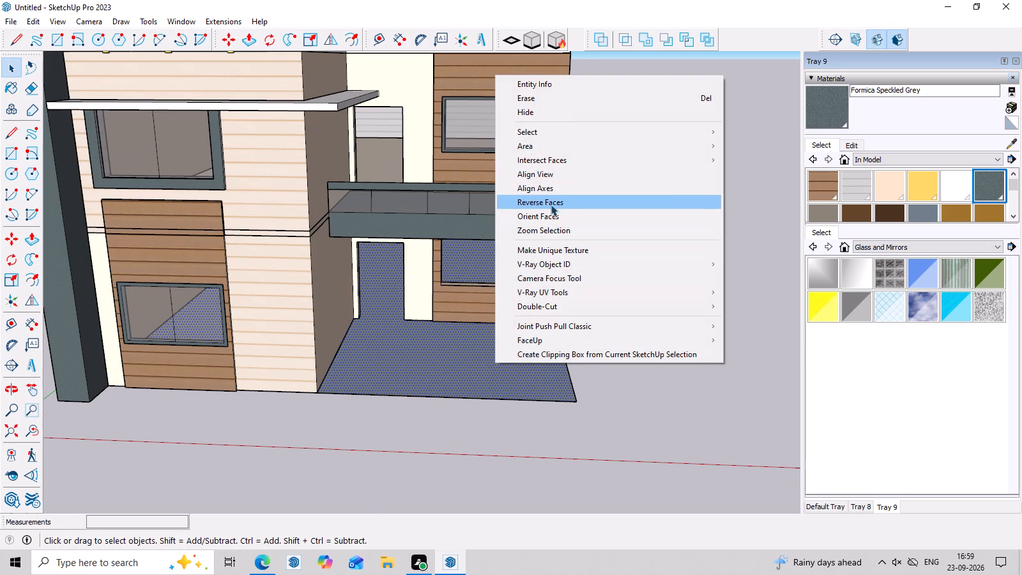
scroll(446, 329, "down", 6)
left_click(583, 357)
key("space")
triple_click(584, 344)
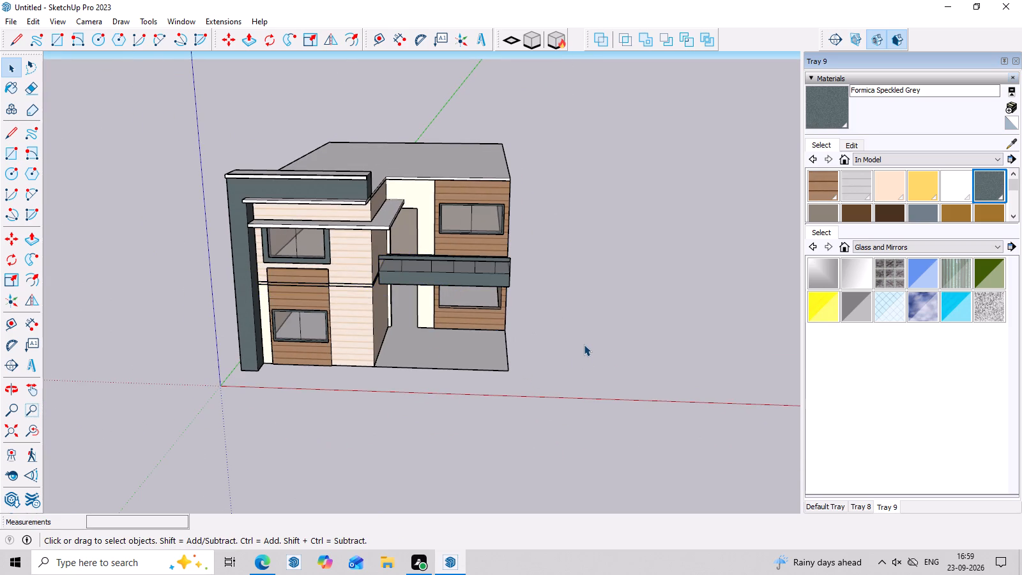
Draw a 13' 7" by about 9" rectangle along the floor's outer edge, from the recessed wood-clad wall's corner to the front edge.
scroll(585, 343, "up", 4)
middle_click_drag(574, 312, 545, 217)
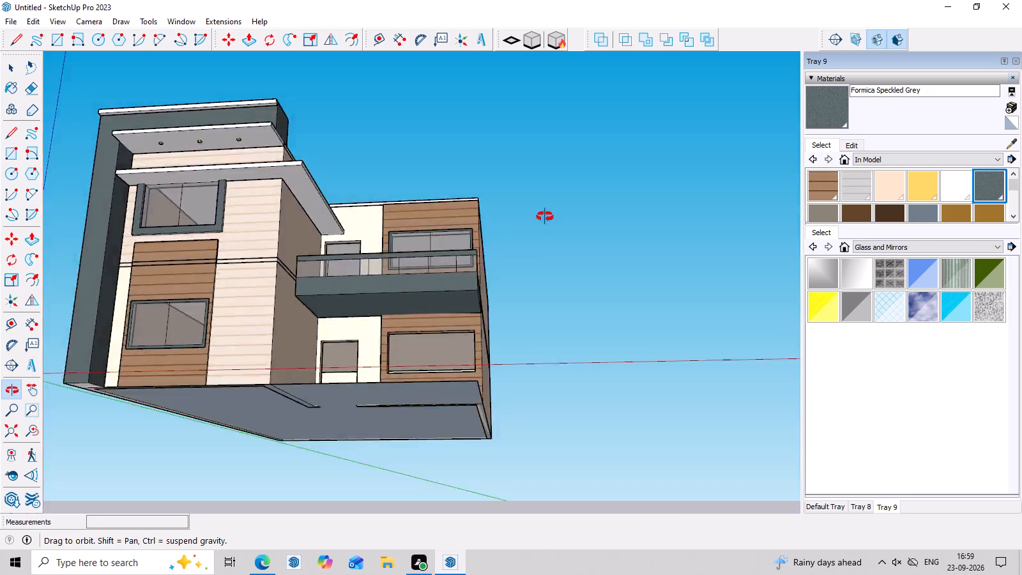
middle_click_drag(545, 217, 496, 516)
scroll(441, 358, "up", 4)
scroll(436, 323, "down", 8)
middle_click_drag(418, 394, 482, 305)
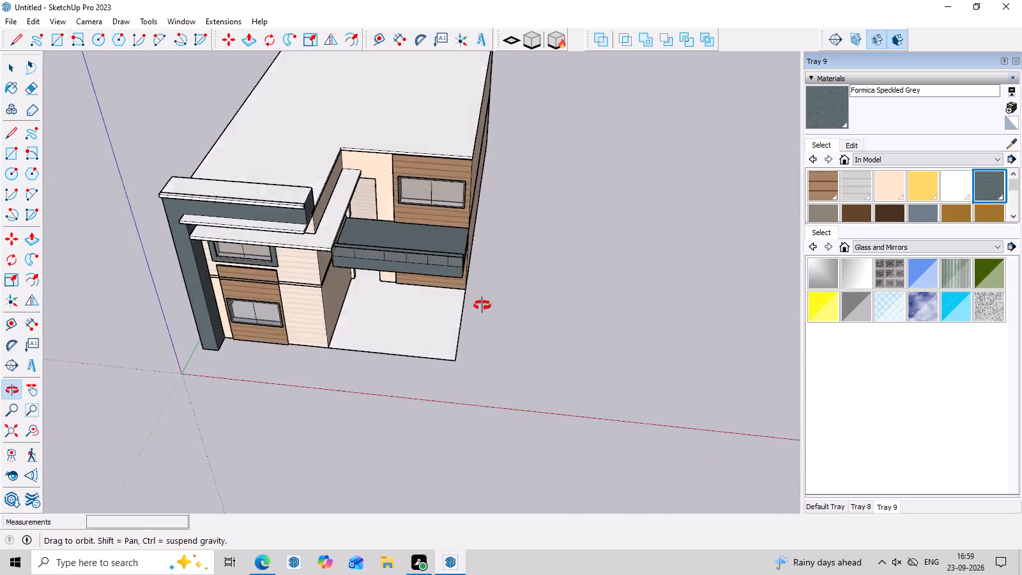
middle_click_drag(482, 305, 512, 237)
scroll(419, 350, "up", 3)
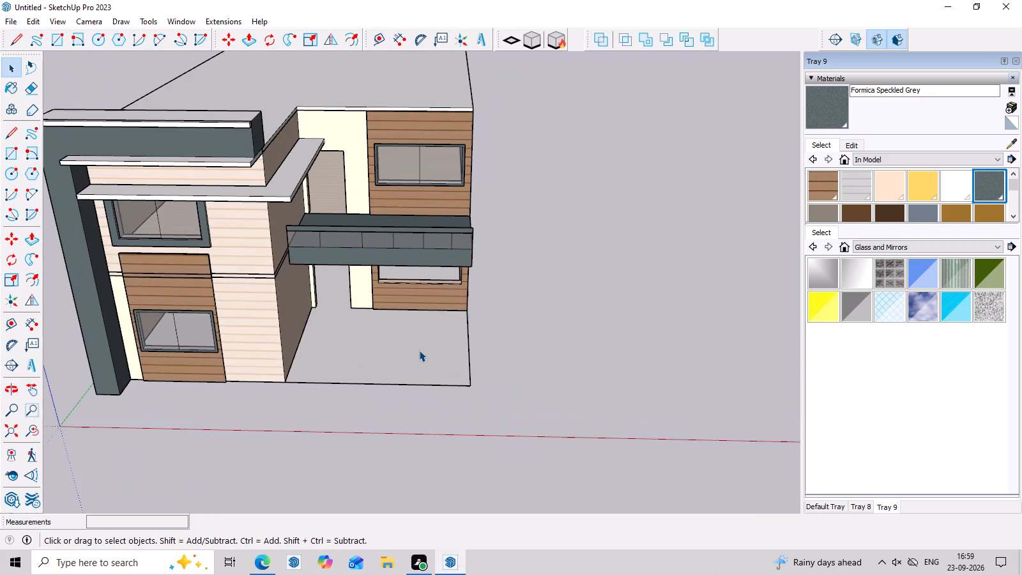
scroll(419, 350, "down", 7)
scroll(454, 367, "up", 9)
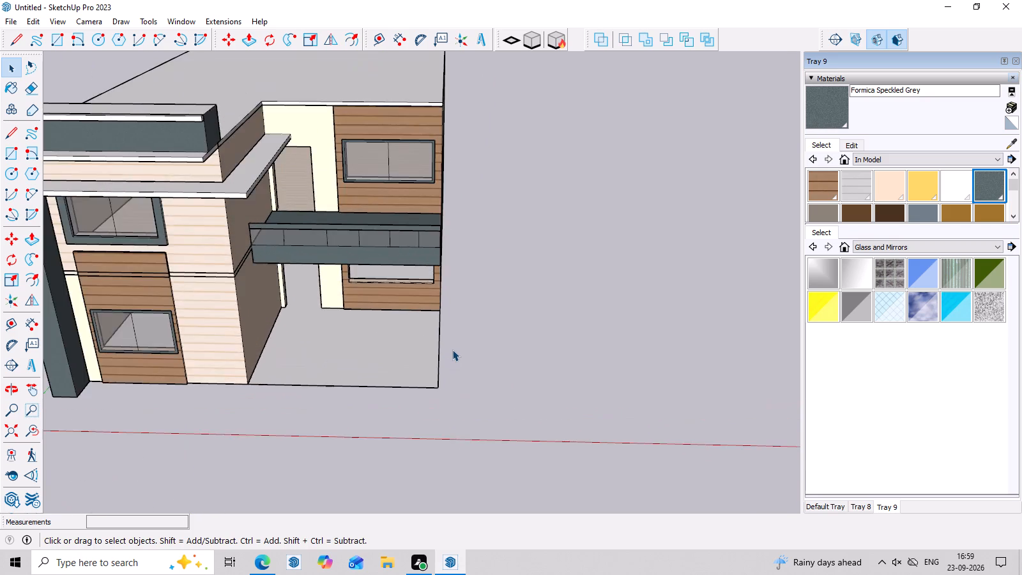
scroll(452, 349, "up", 5)
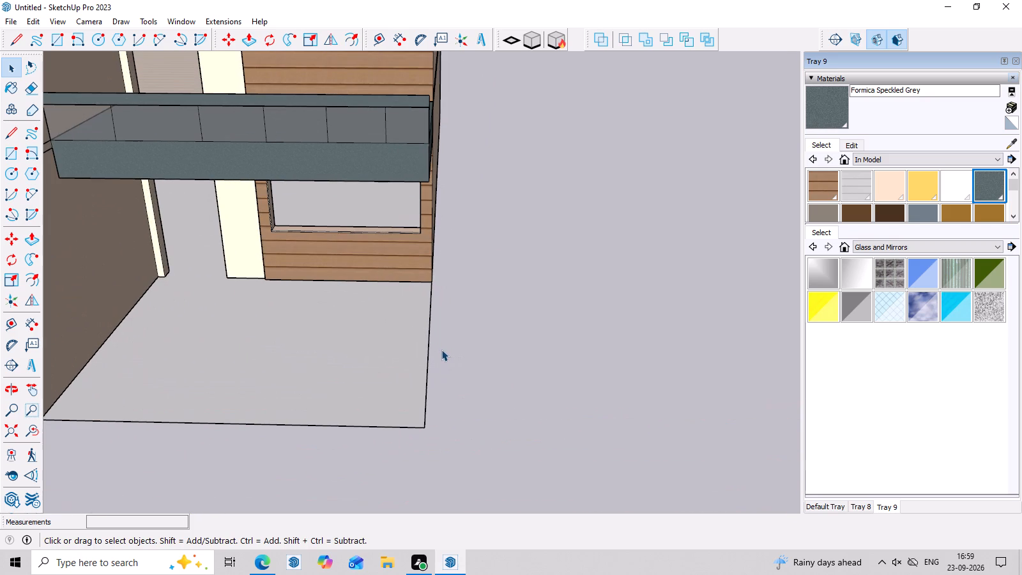
key("r")
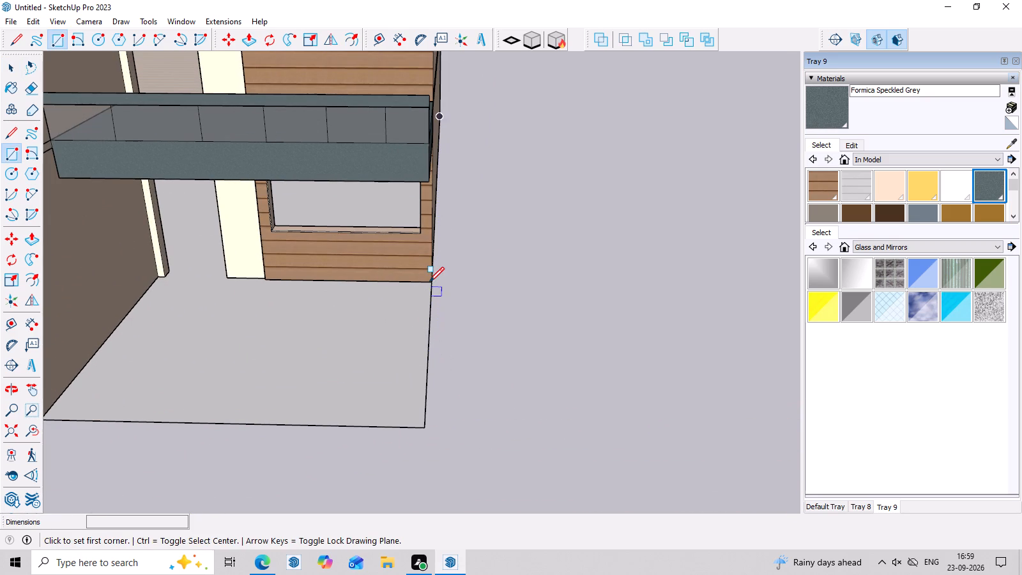
left_click(429, 281)
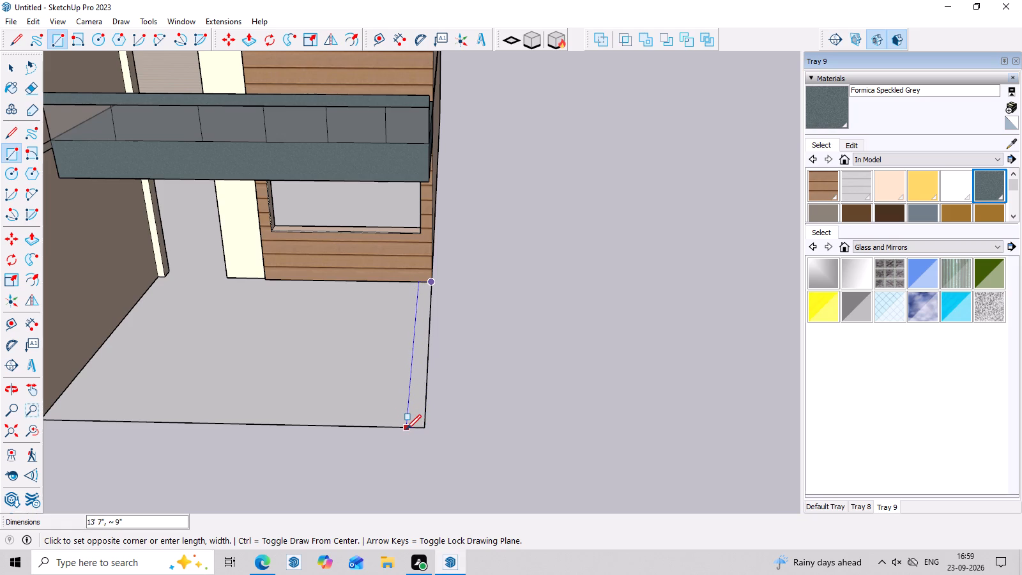
left_click(406, 429)
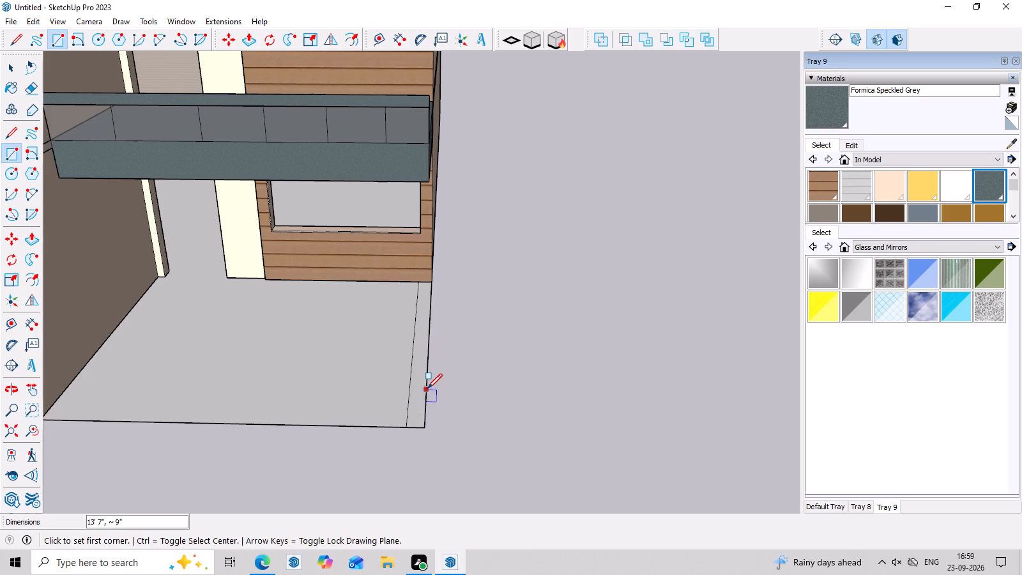
Push/Pull the narrow floor strip up 24' 7" into a side wall beside the balcony, rising above the roof.
key("p")
left_click(420, 399)
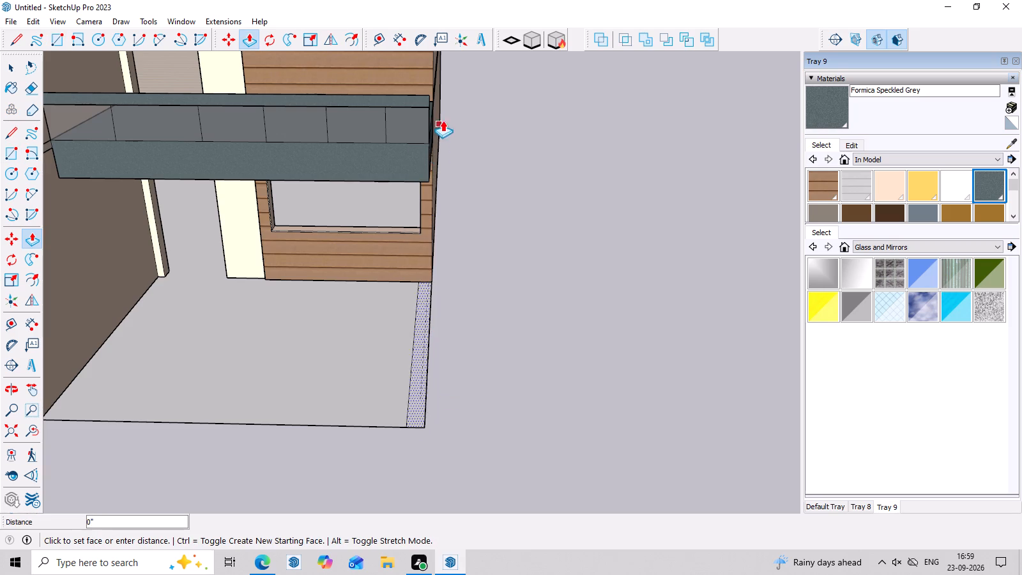
scroll(433, 66, "down", 19)
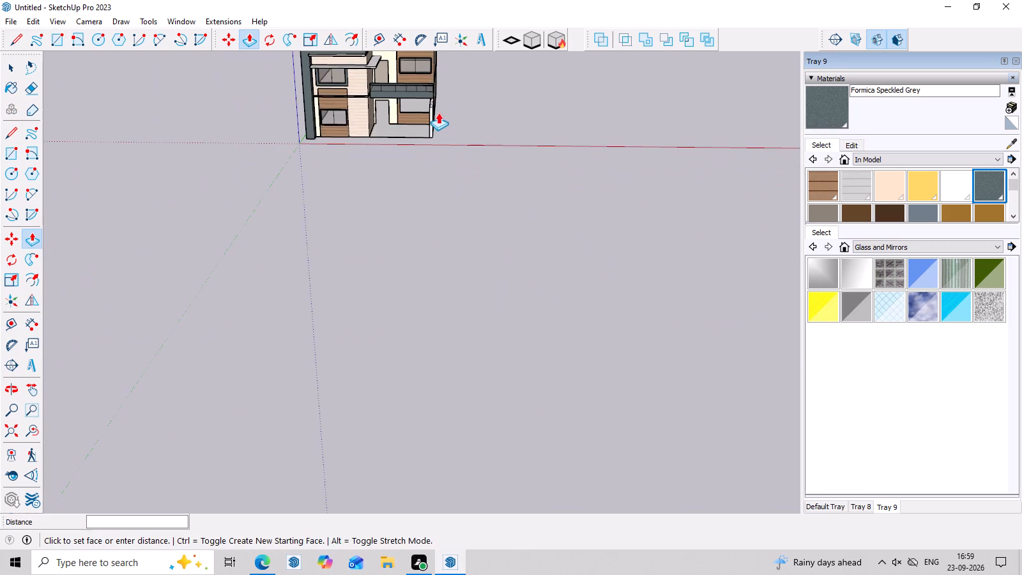
middle_click_drag(439, 112, 445, 160)
scroll(445, 160, "down", 9)
scroll(438, 92, "up", 4)
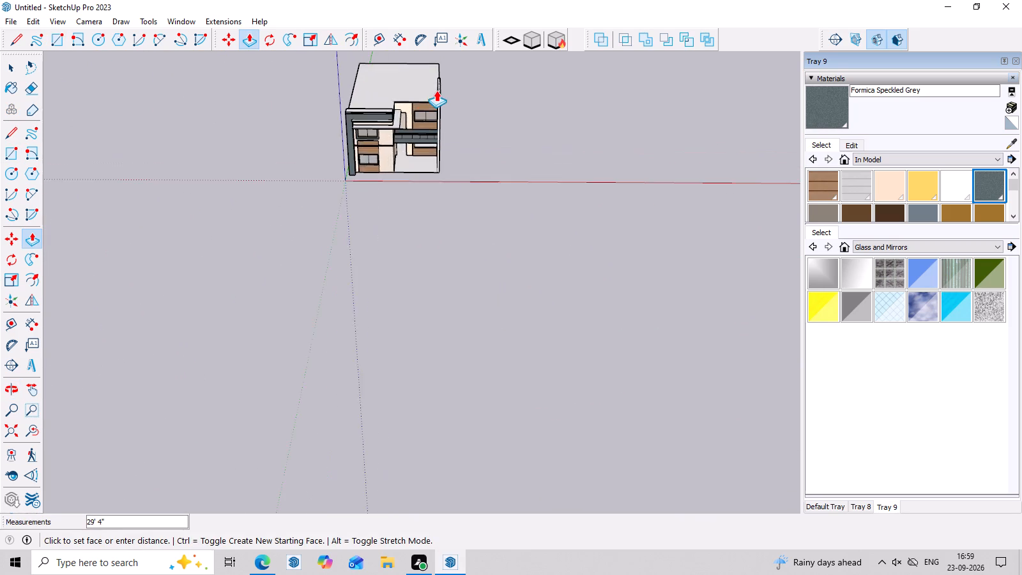
scroll(436, 90, "up", 6)
middle_click_drag(439, 117, 301, 86)
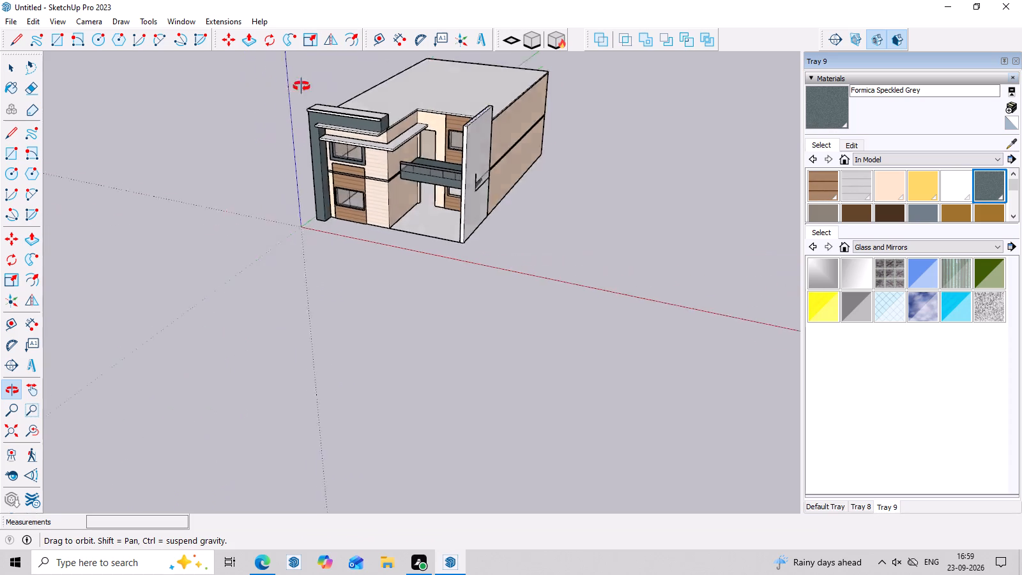
middle_click_drag(301, 86, 383, 116)
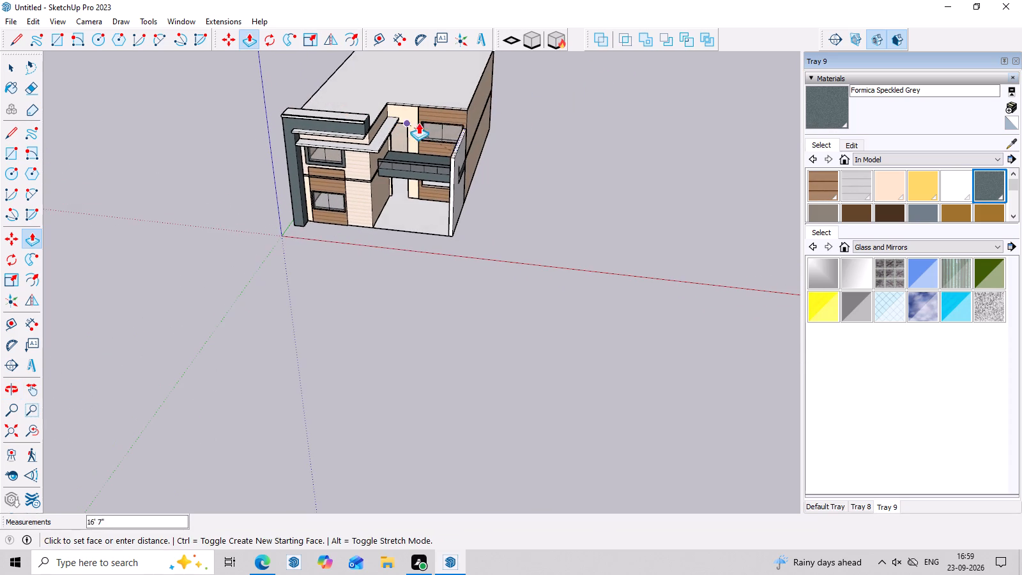
scroll(470, 109, "up", 5)
middle_click(470, 109)
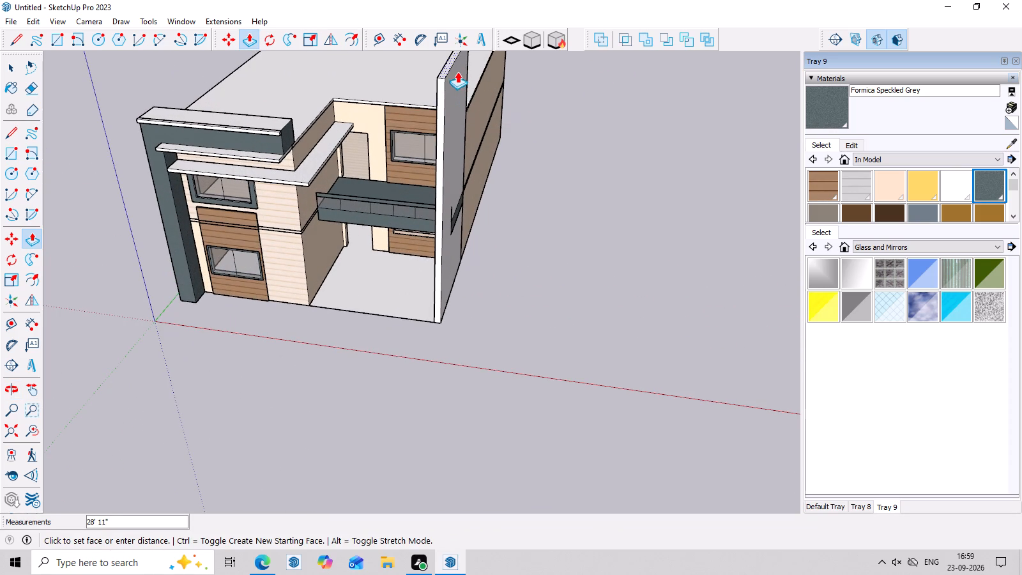
scroll(457, 73, "down", 2)
middle_click_drag(457, 81, 357, 133)
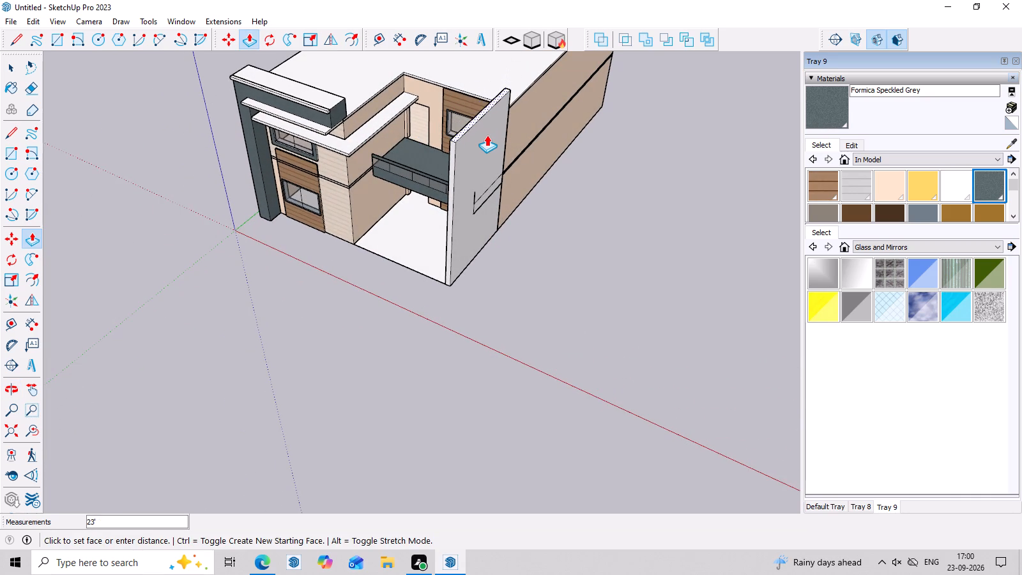
left_click(487, 123)
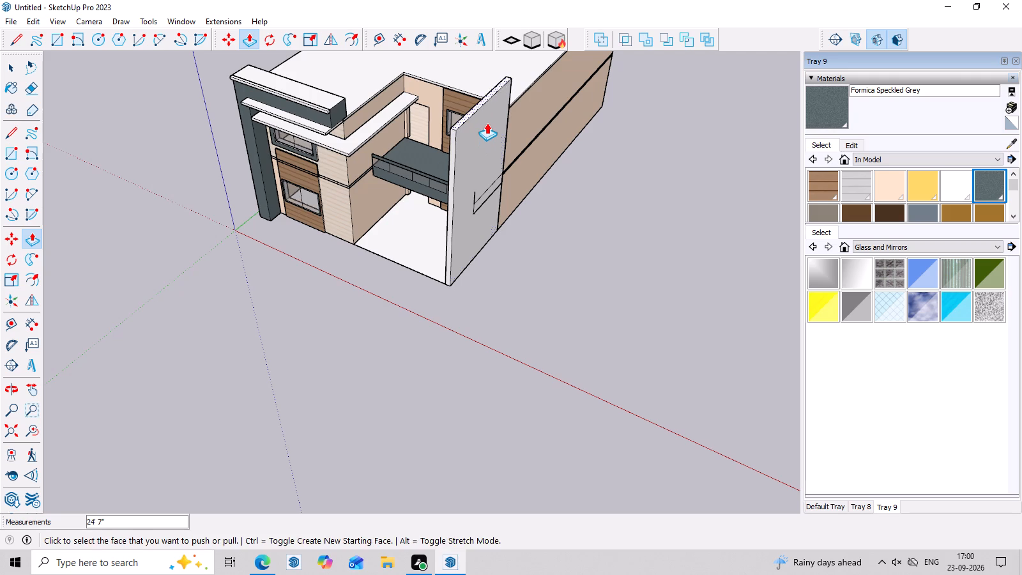
Examine the new side wall and its gap to the balcony's end from the front and close up.
middle_click_drag(487, 256, 722, 57)
scroll(456, 233, "up", 4)
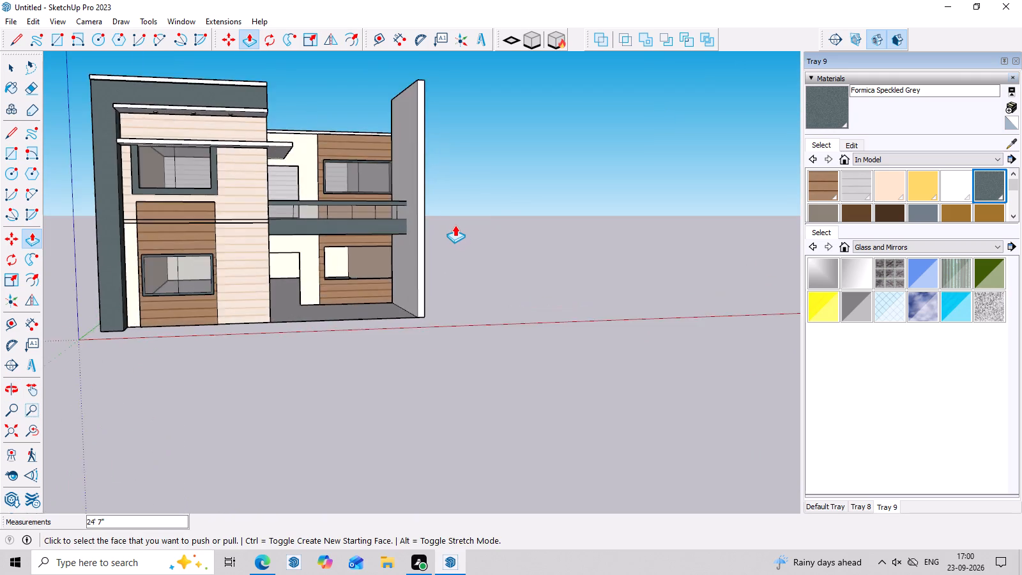
scroll(455, 225, "up", 7)
middle_click_drag(447, 258, 495, 281)
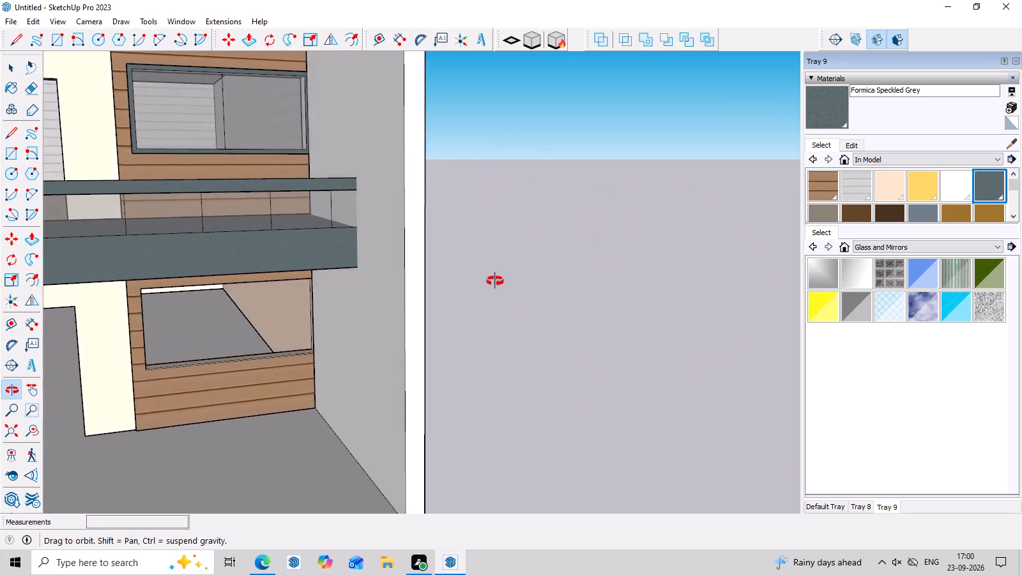
middle_click_drag(495, 281, 524, 277)
scroll(507, 266, "down", 8)
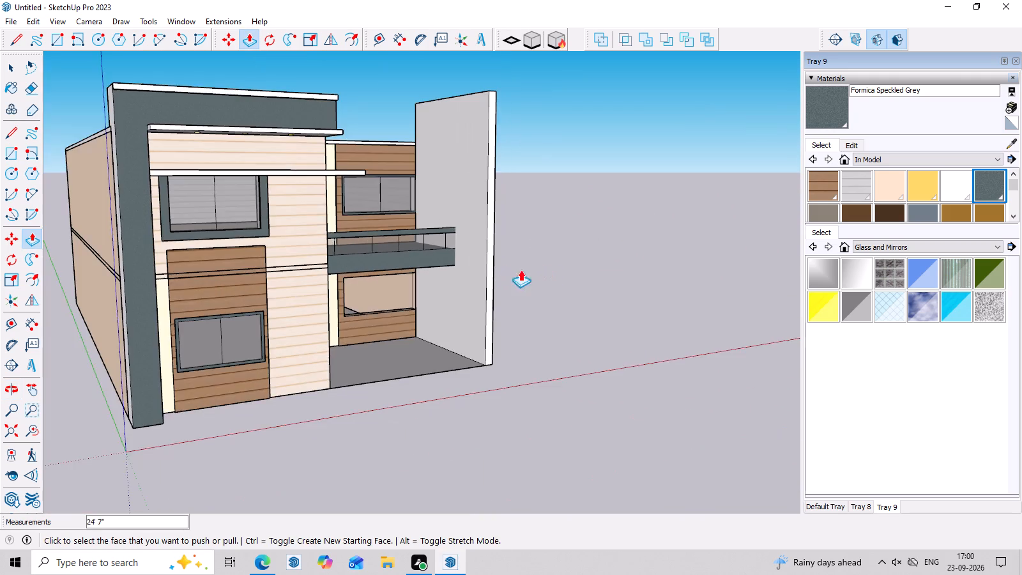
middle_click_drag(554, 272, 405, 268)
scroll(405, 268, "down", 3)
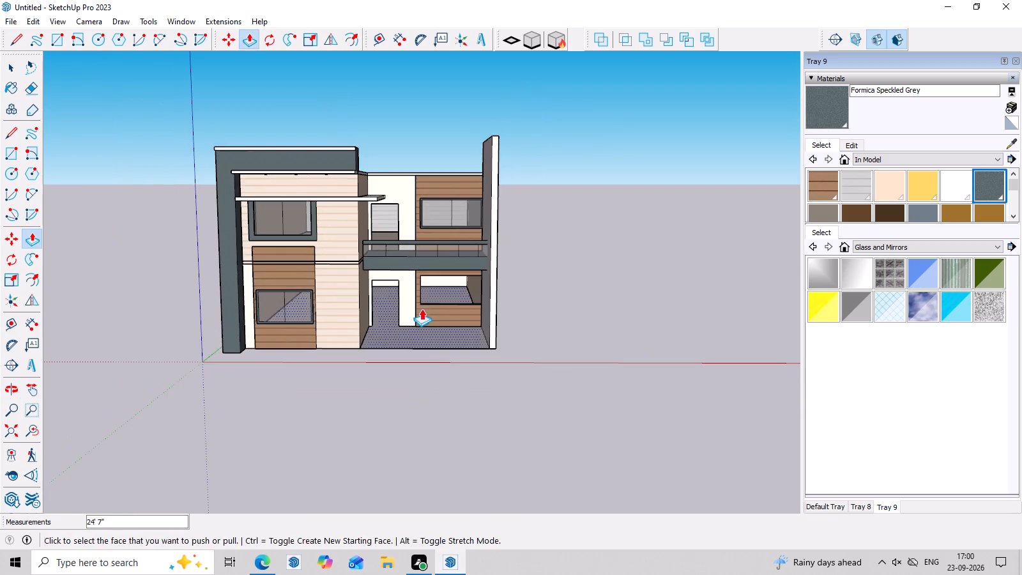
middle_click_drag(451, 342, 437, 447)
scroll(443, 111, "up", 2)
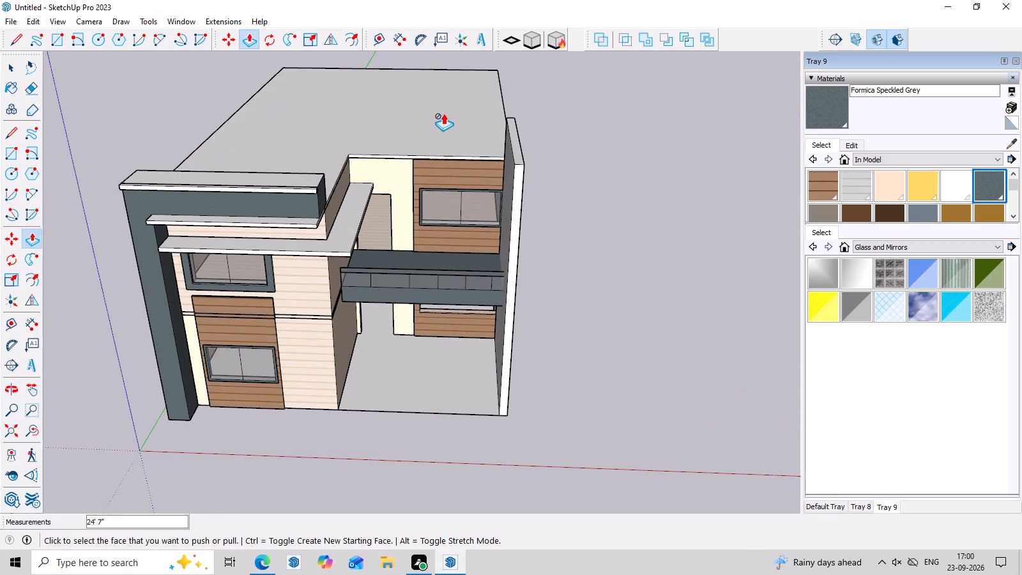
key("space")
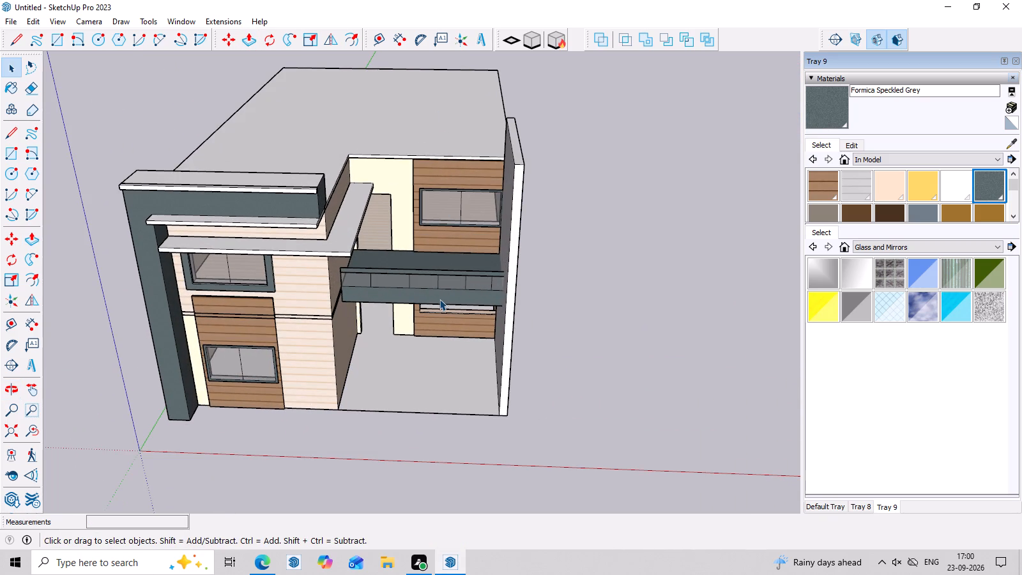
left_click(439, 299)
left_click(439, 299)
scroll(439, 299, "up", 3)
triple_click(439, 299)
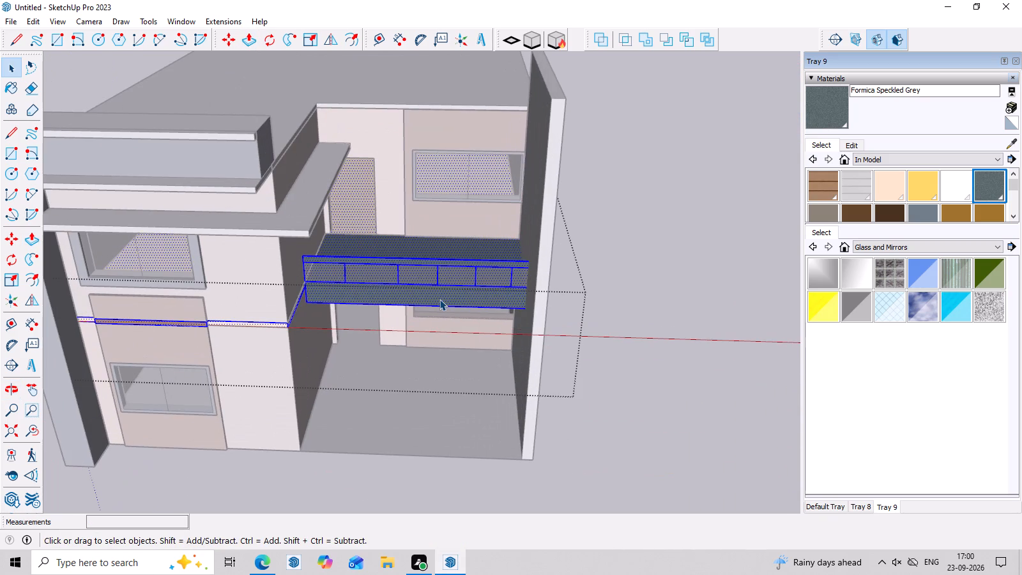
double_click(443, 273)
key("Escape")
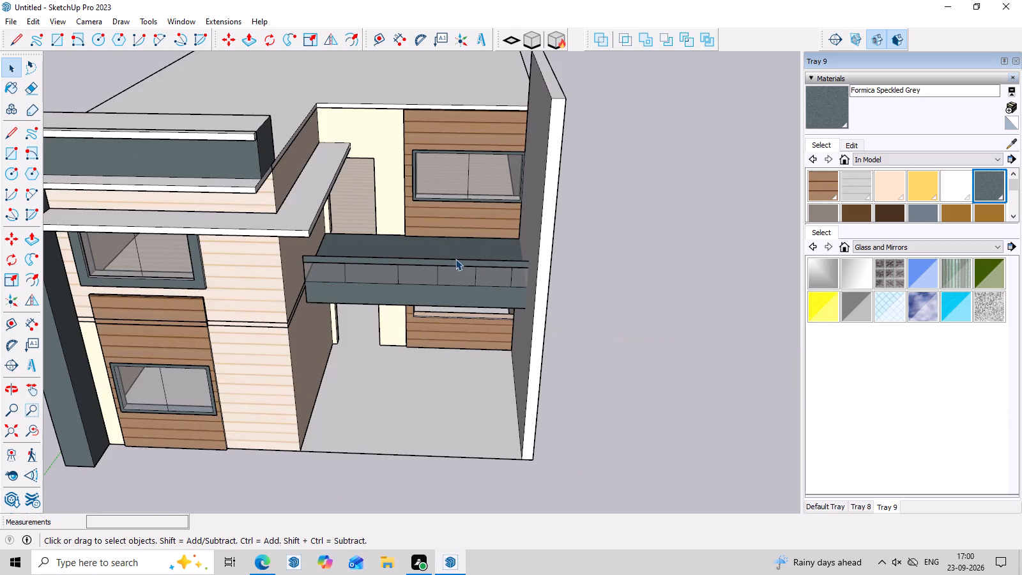
Open the roof slab group and Push/Pull its recessed front face 13' 9" forward over the balcony to the side wall's front edge.
scroll(518, 278, "down", 3)
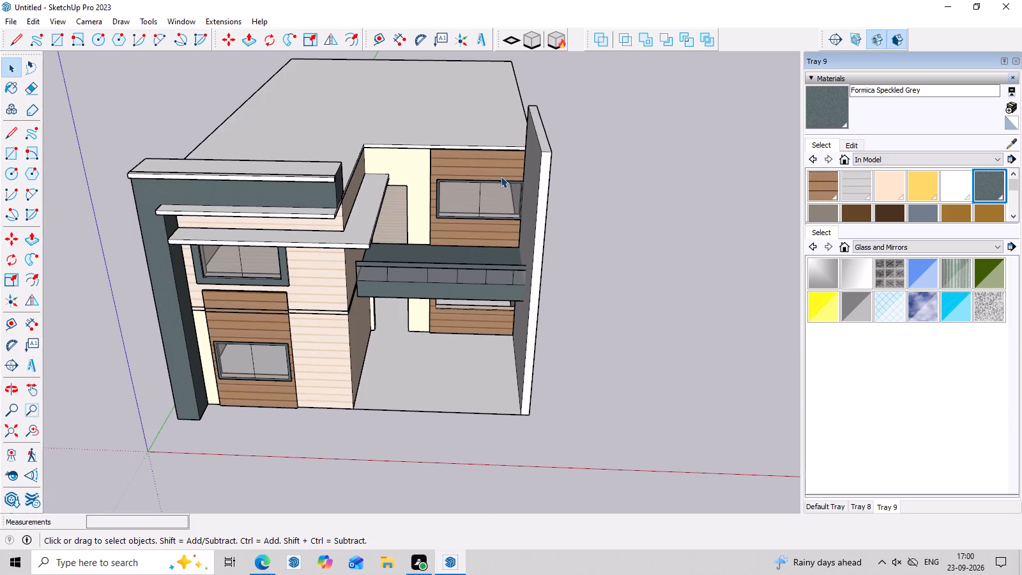
middle_click_drag(503, 171, 524, 111)
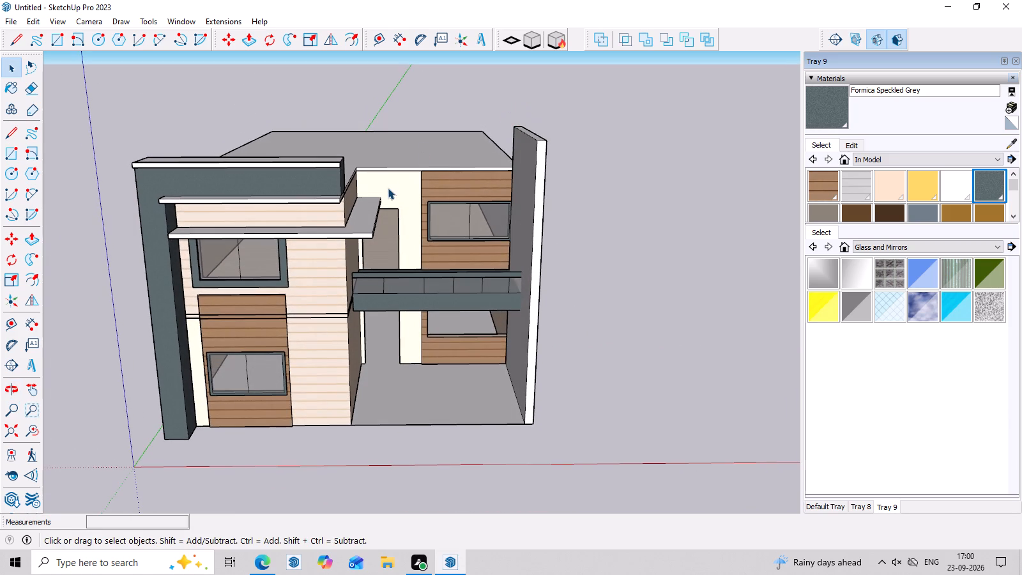
scroll(395, 188, "up", 3)
double_click(393, 162)
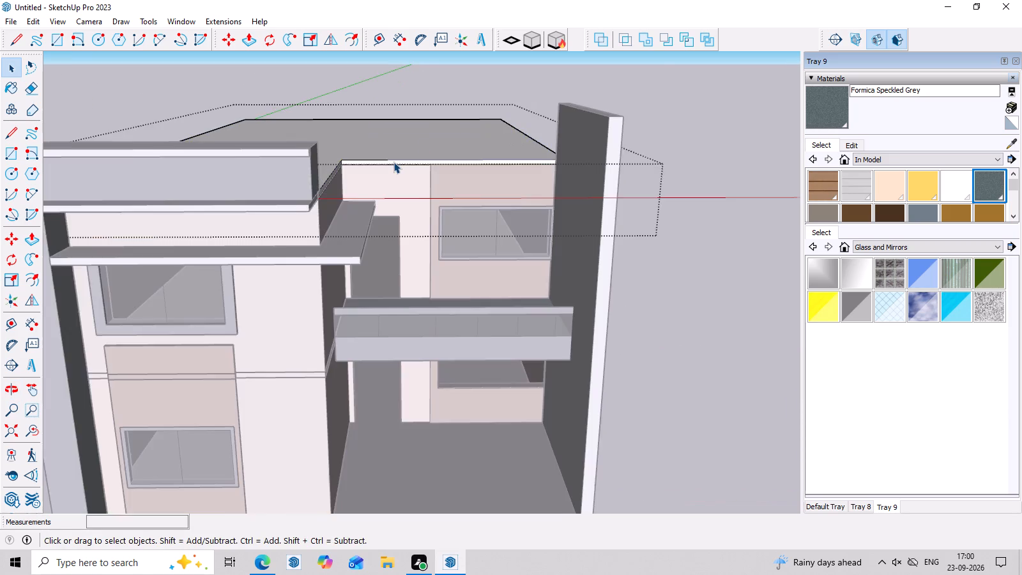
scroll(393, 162, "up", 2)
double_click(393, 162)
key("p")
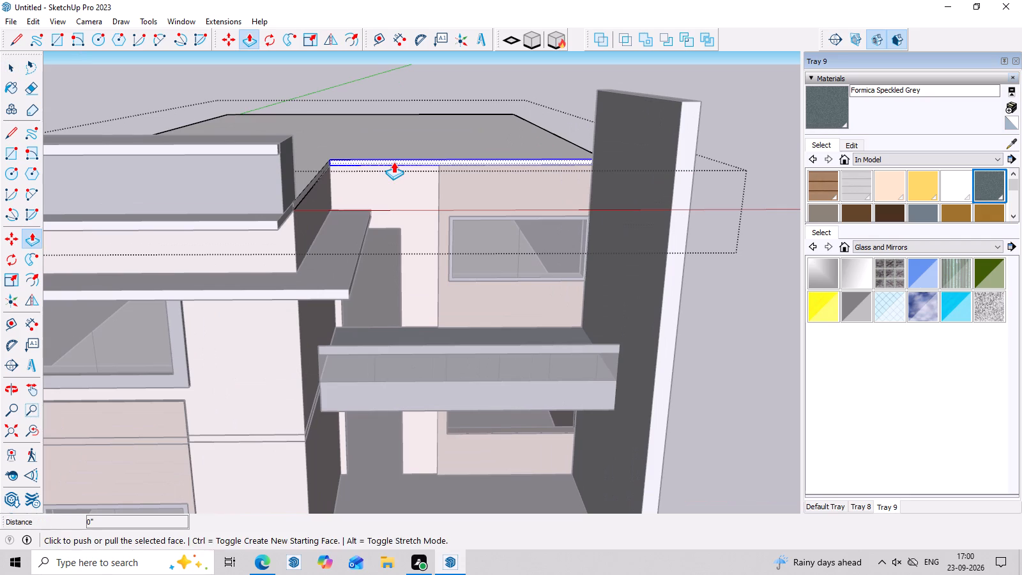
left_click(393, 162)
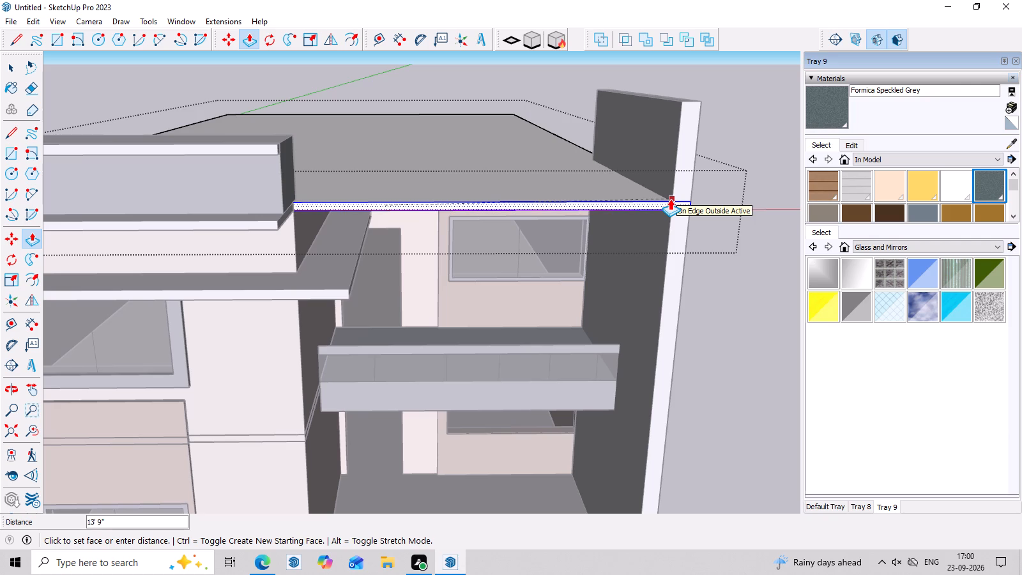
left_click(670, 199)
Push/Pull the roof slab's side face inward about 9" to meet the inner face of the side wall.
middle_click_drag(717, 279, 484, 277)
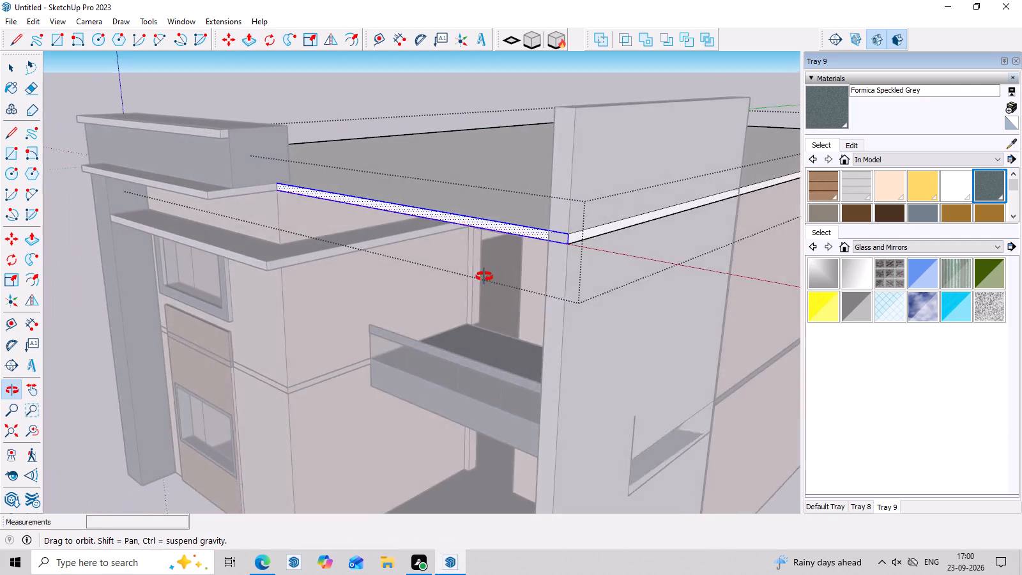
middle_click_drag(484, 277, 439, 273)
scroll(583, 231, "up", 4)
scroll(452, 231, "up", 2)
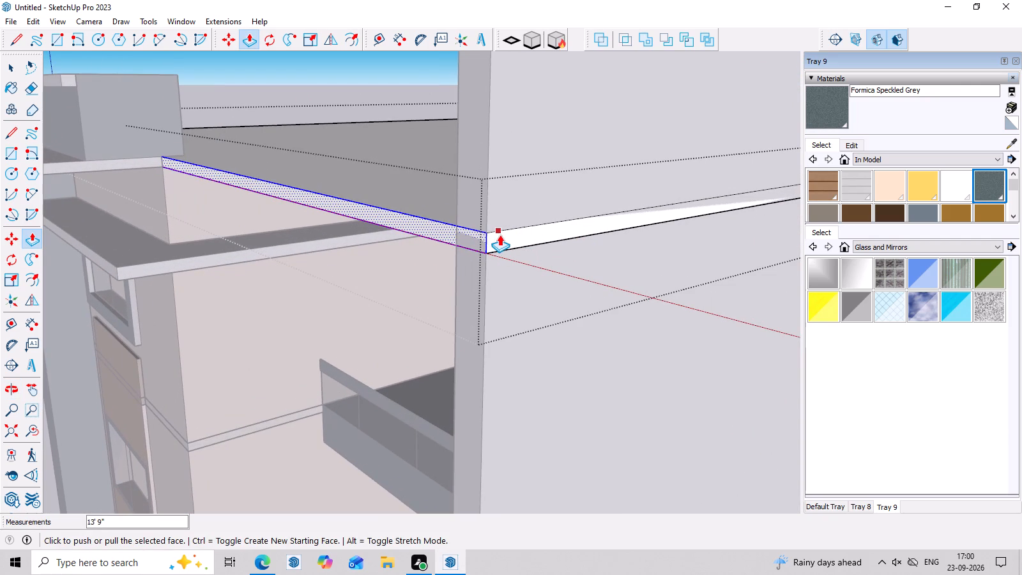
key("space")
left_click(514, 234)
scroll(514, 234, "up", 2)
key("p")
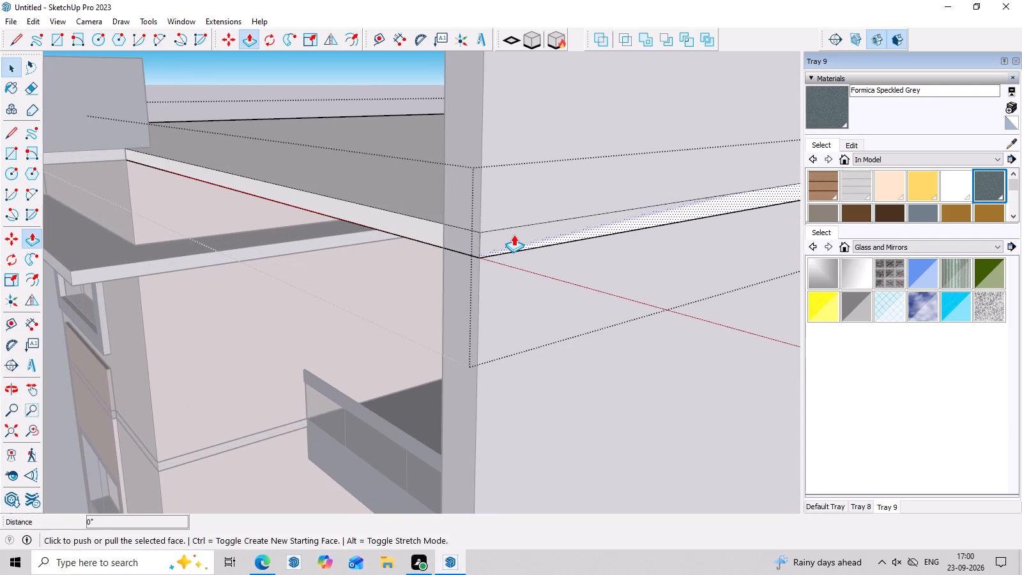
left_click(514, 234)
left_click(443, 246)
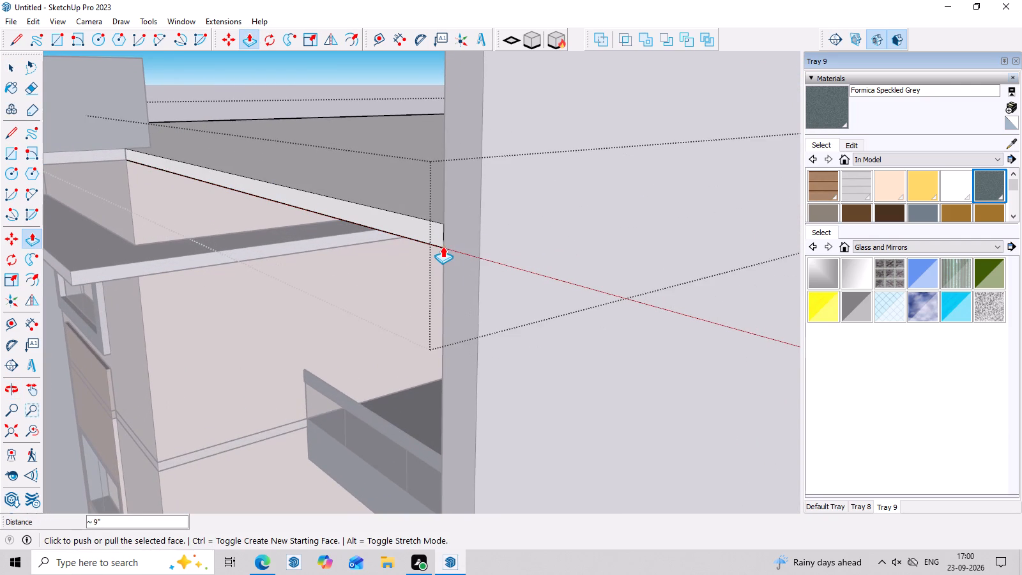
Draw a 4" line across the roof slab's side face where it meets the side wall's rear inner corner.
scroll(443, 246, "down", 16)
middle_click_drag(339, 277, 340, 412)
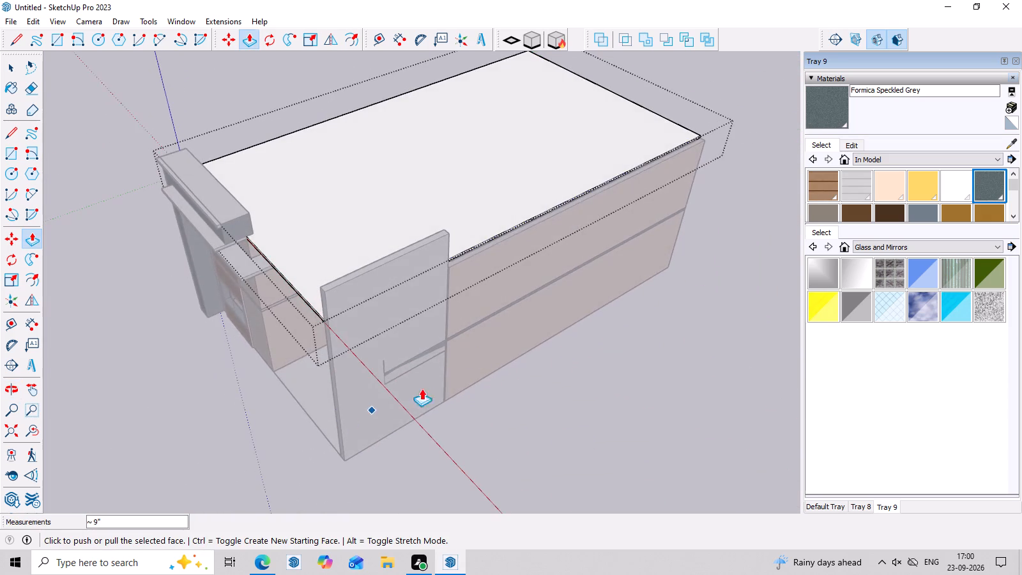
scroll(553, 247, "up", 7)
scroll(424, 296, "up", 3)
middle_click_drag(391, 319, 234, 269)
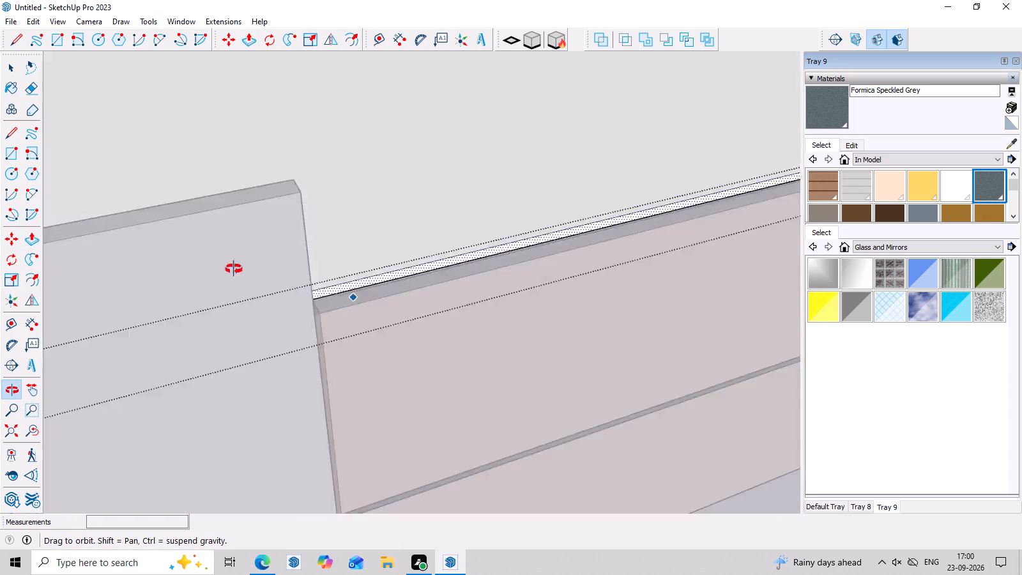
middle_click_drag(234, 269, 164, 240)
scroll(266, 234, "up", 7)
key("space")
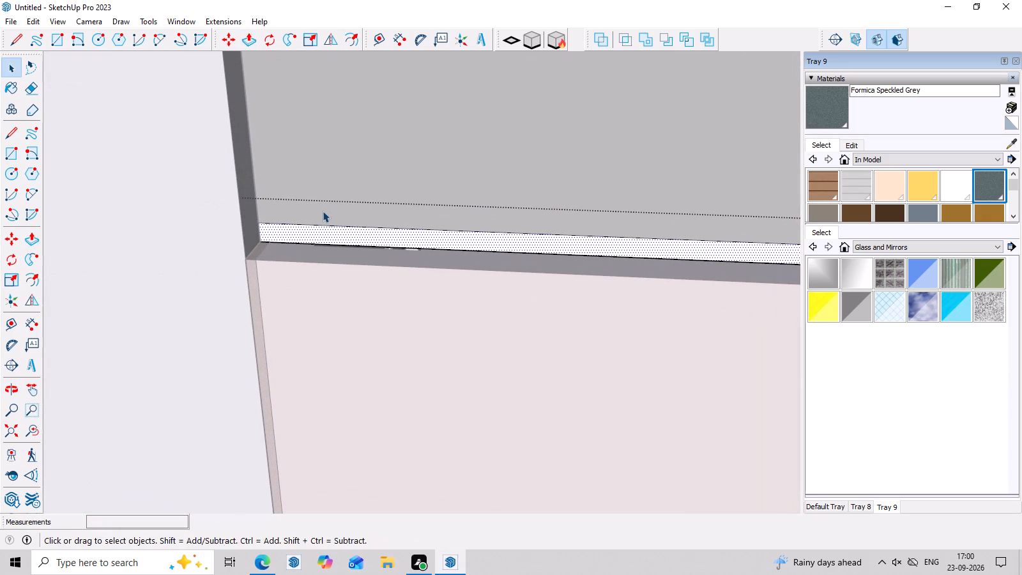
key("l")
scroll(286, 227, "up", 3)
left_click(257, 245)
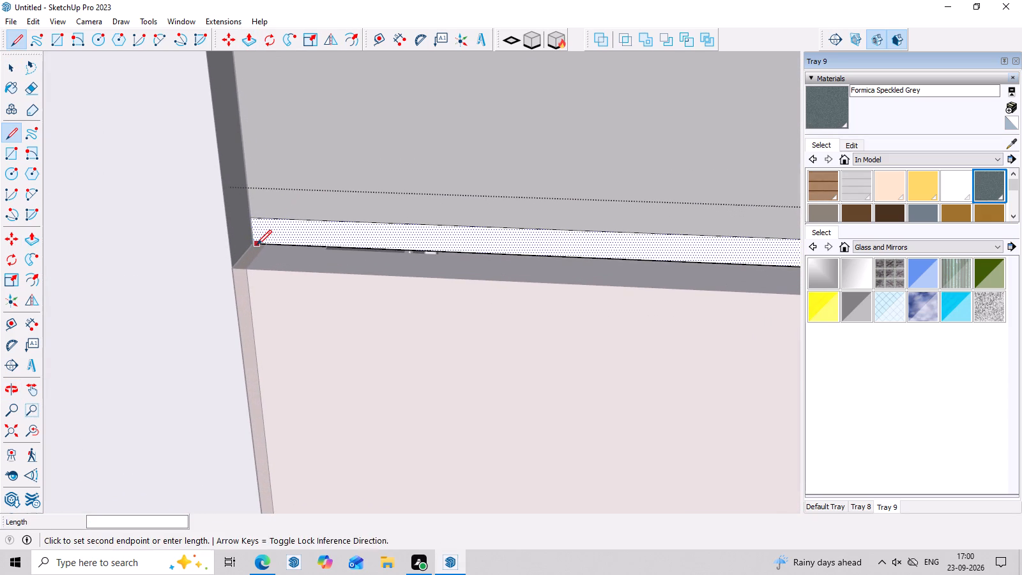
key("Escape")
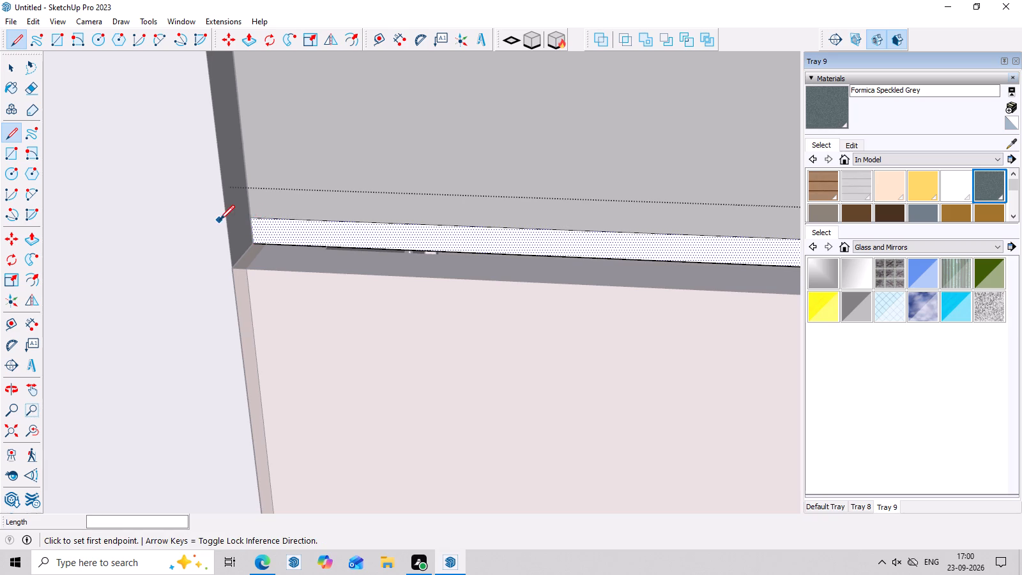
scroll(220, 220, "up", 11)
left_click(280, 268)
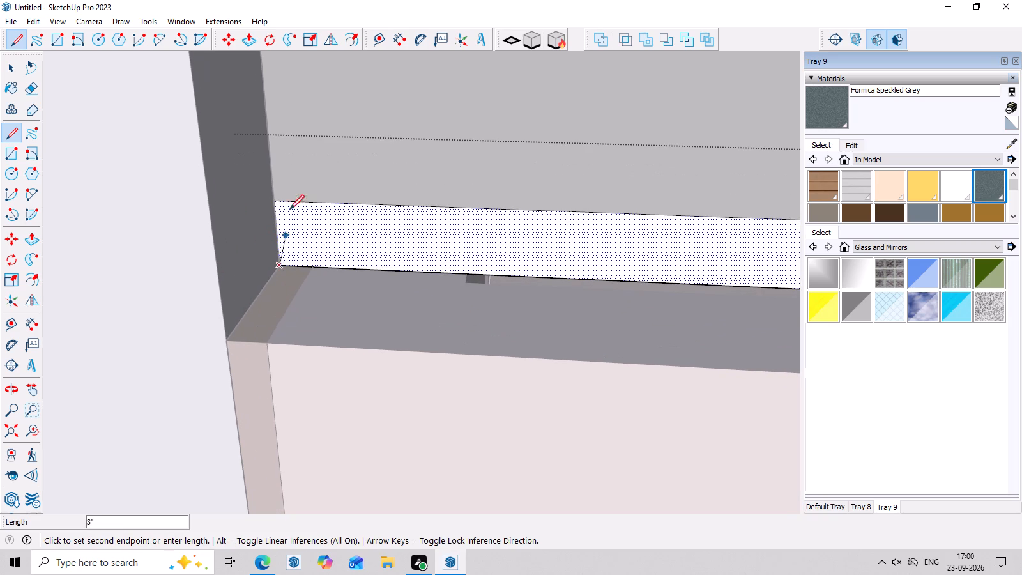
left_click(277, 198)
key("Escape")
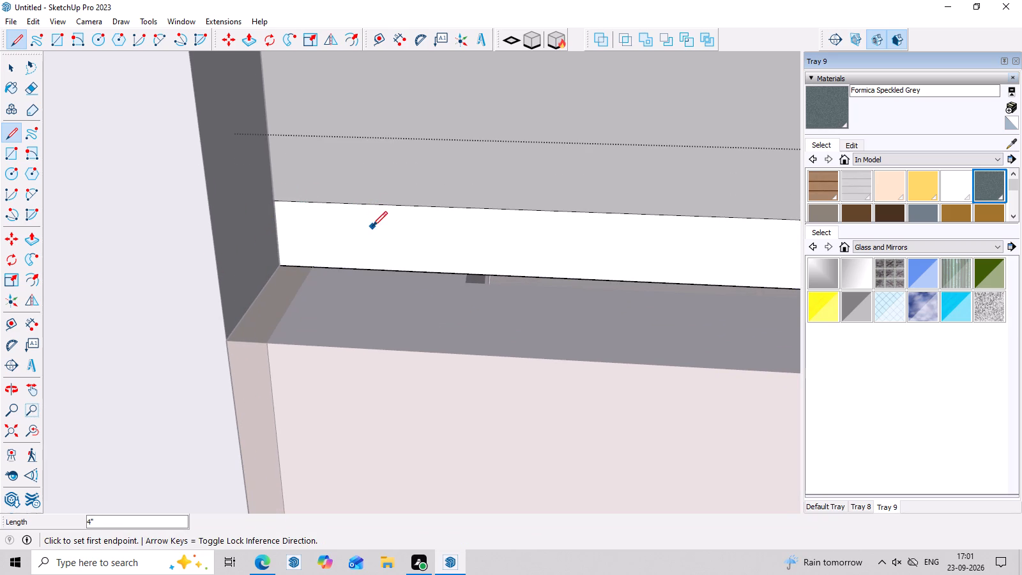
Push/Pull the slab's side face behind the side wall outward about 9", aligning it with the wall's outer face.
left_click(372, 226)
key("space")
left_click(372, 227)
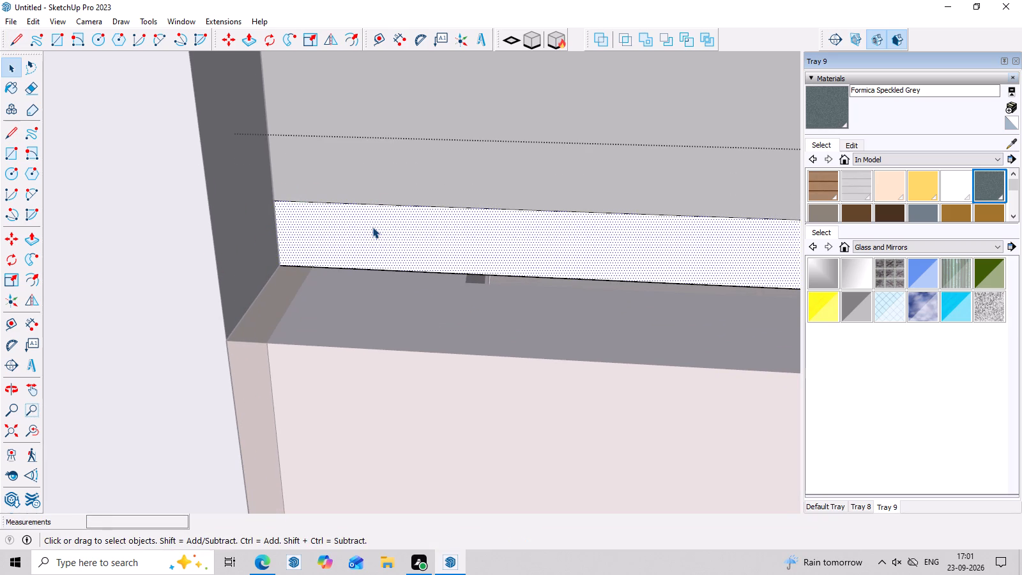
key("p")
left_click(372, 227)
scroll(247, 324, "down", 3)
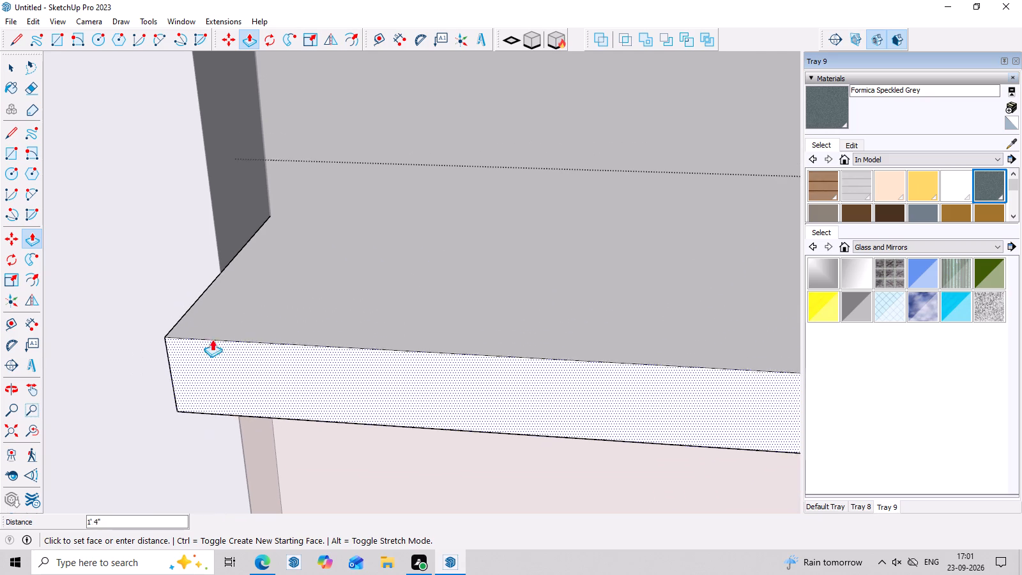
scroll(212, 339, "down", 4)
middle_click_drag(165, 382, 362, 289)
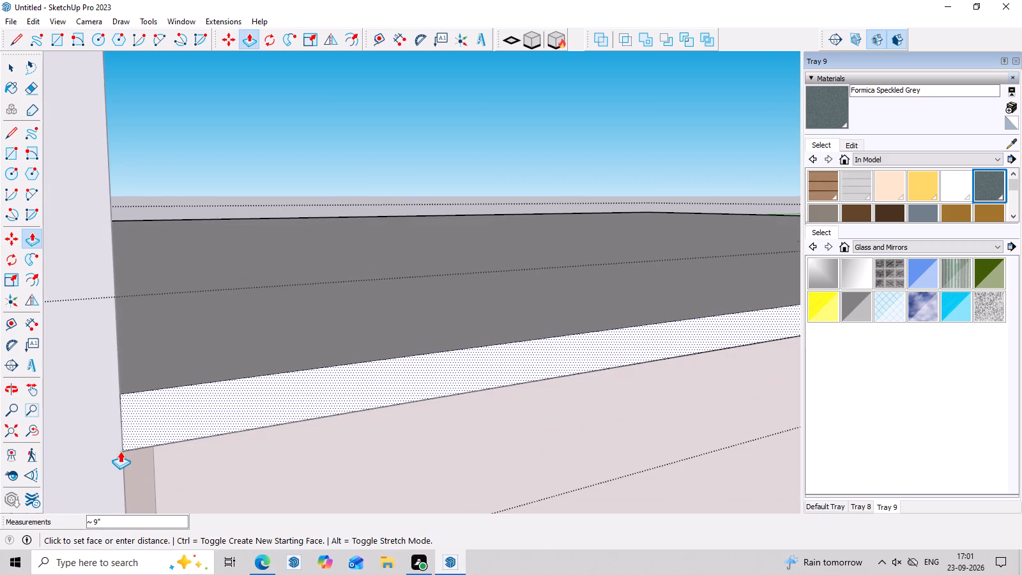
left_click(120, 451)
scroll(121, 451, "down", 20)
scroll(121, 451, "down", 11)
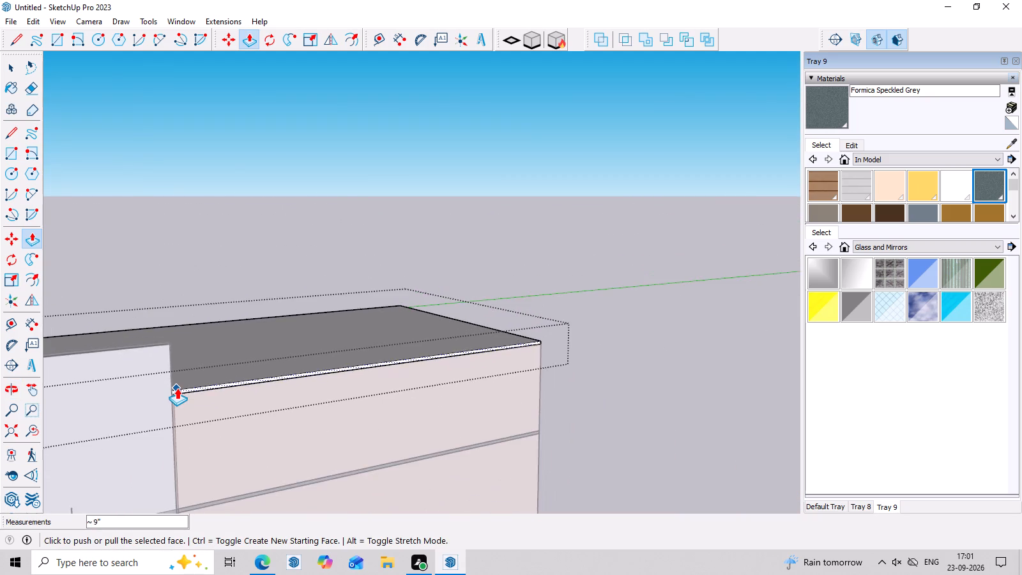
Examine the extended roof slab and its junction with the side wall from the front, above and close up.
scroll(177, 388, "down", 9)
middle_click_drag(168, 394, 376, 336)
scroll(367, 335, "down", 10)
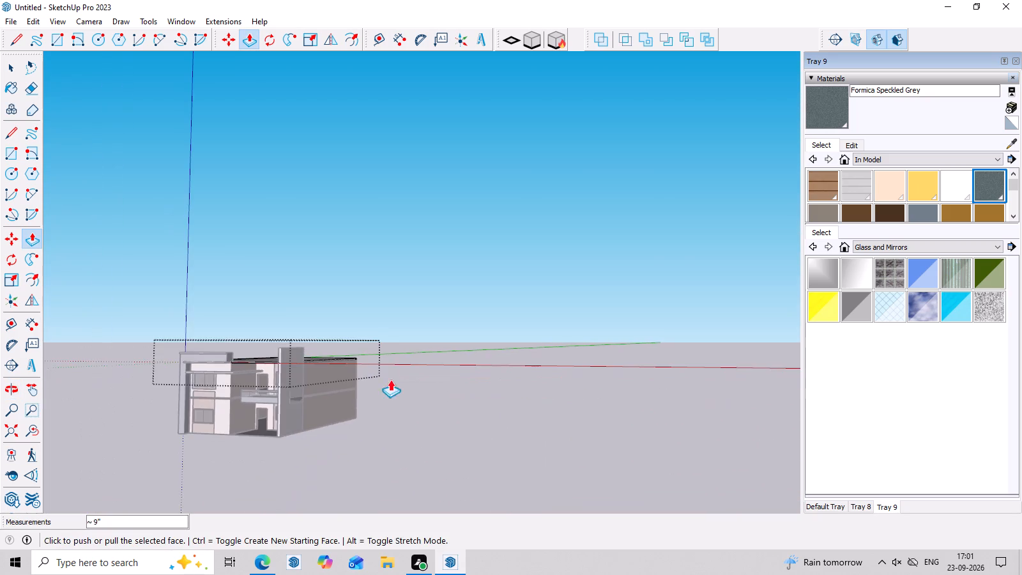
middle_click_drag(420, 408, 627, 388)
scroll(340, 394, "up", 10)
middle_click_drag(308, 289, 279, 436)
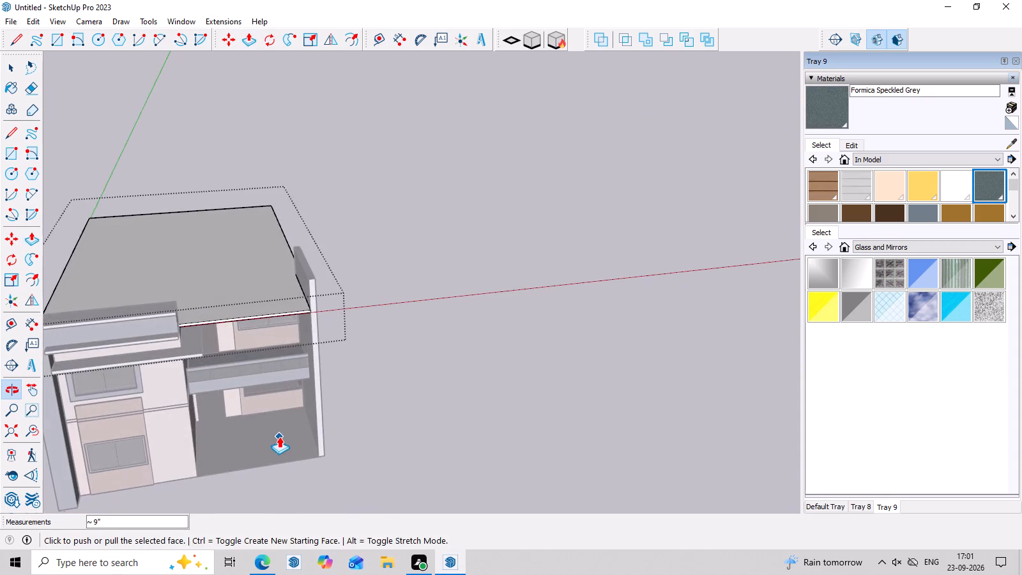
scroll(279, 322, "up", 9)
scroll(557, 323, "up", 1)
scroll(554, 323, "down", 4)
middle_click_drag(546, 331, 501, 259)
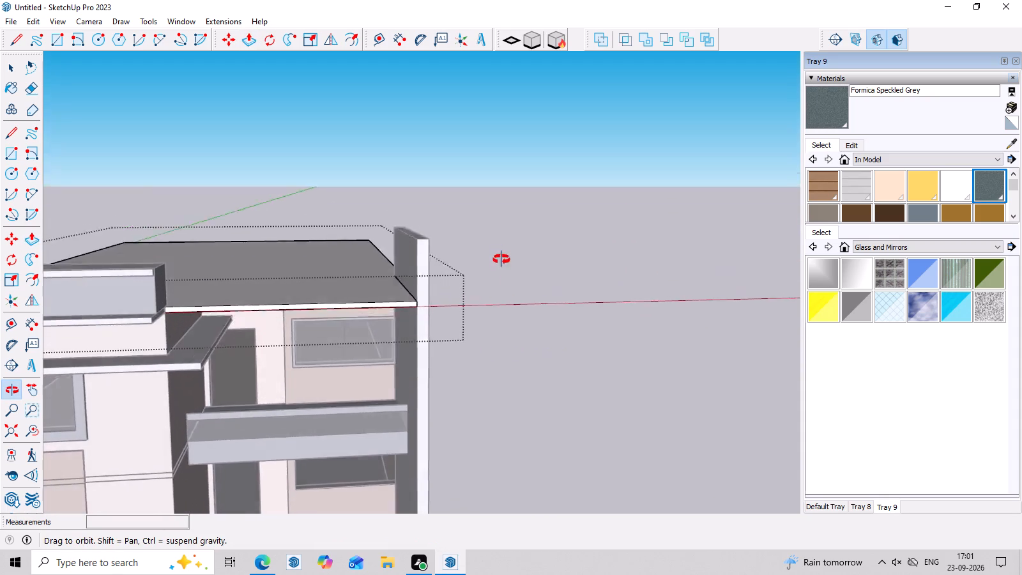
middle_click_drag(501, 259, 502, 254)
scroll(502, 254, "down", 7)
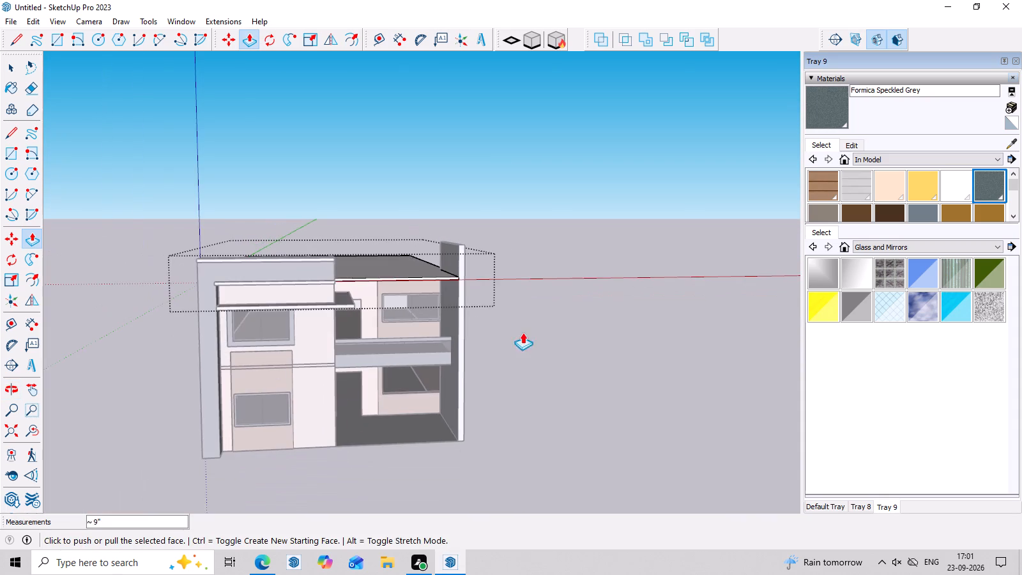
middle_click_drag(517, 342, 521, 296)
scroll(461, 286, "up", 8)
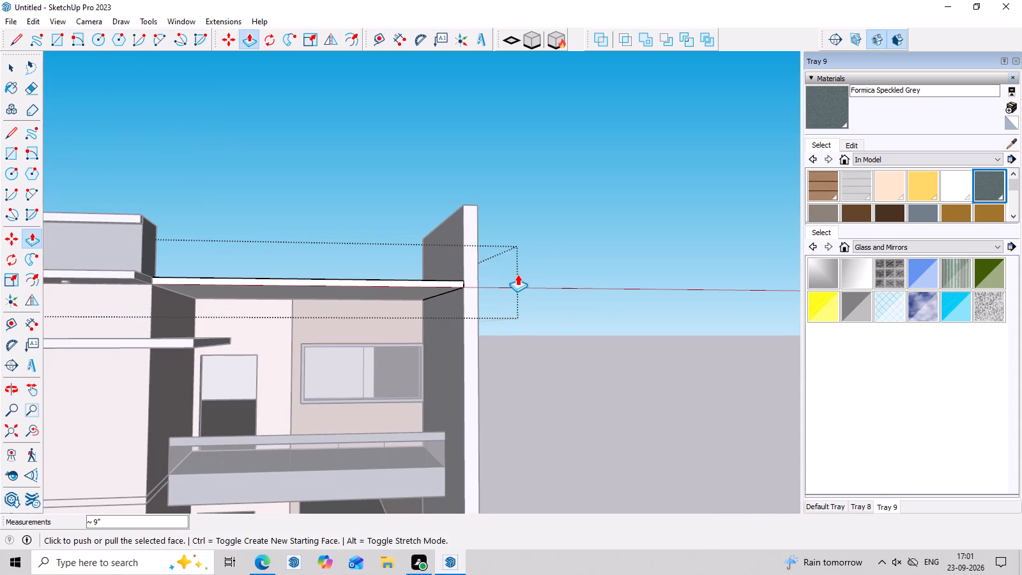
scroll(386, 297, "up", 1)
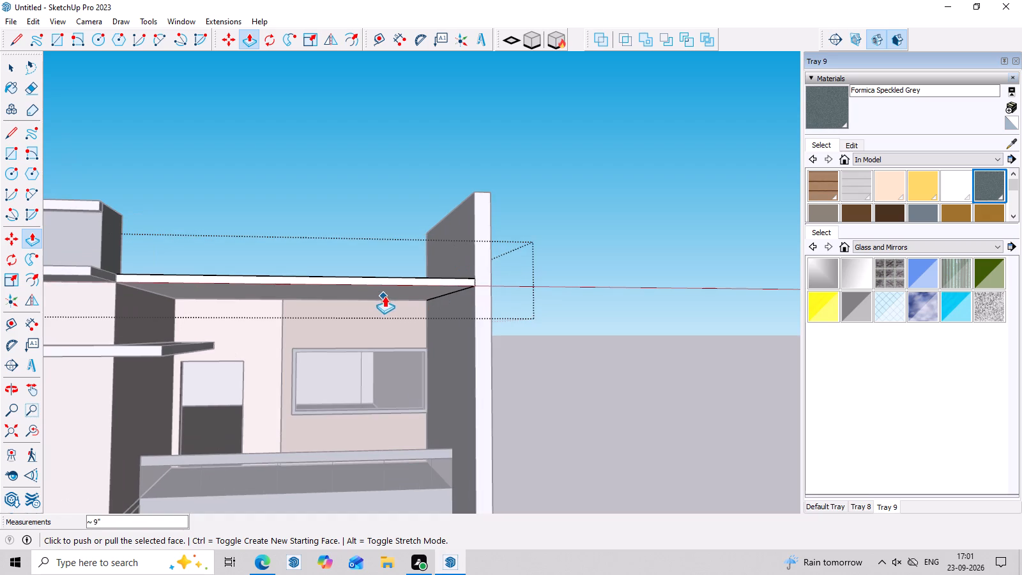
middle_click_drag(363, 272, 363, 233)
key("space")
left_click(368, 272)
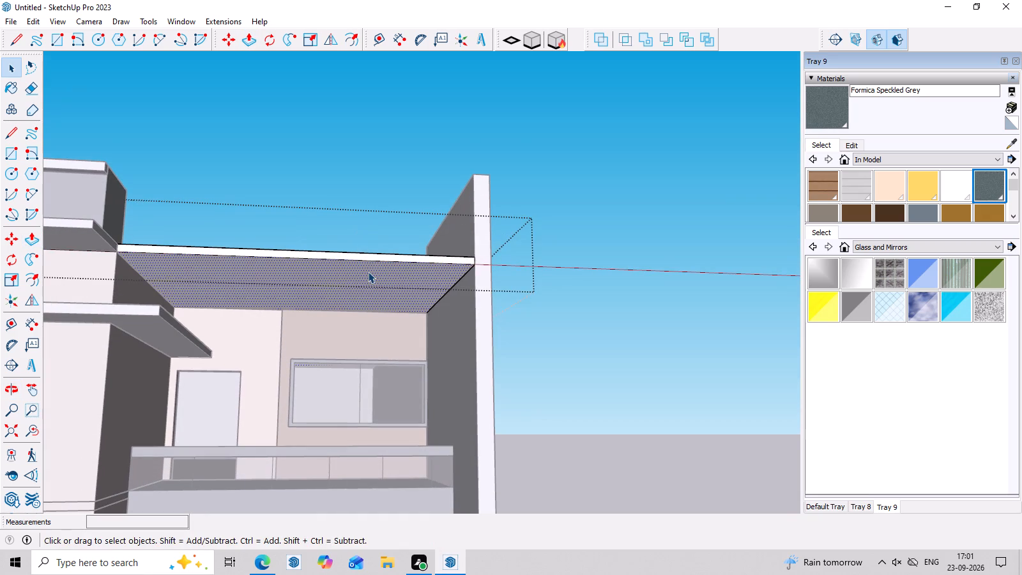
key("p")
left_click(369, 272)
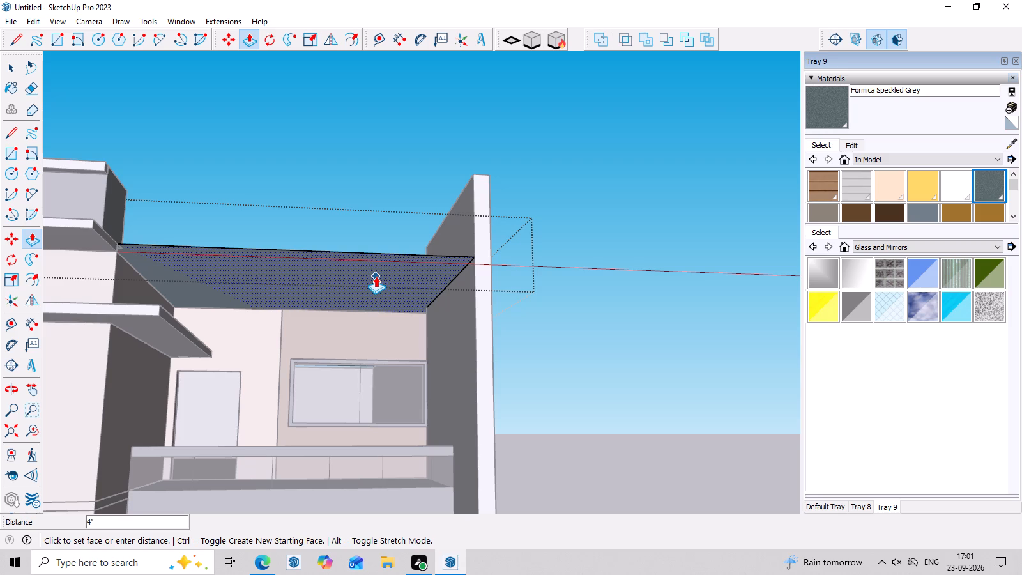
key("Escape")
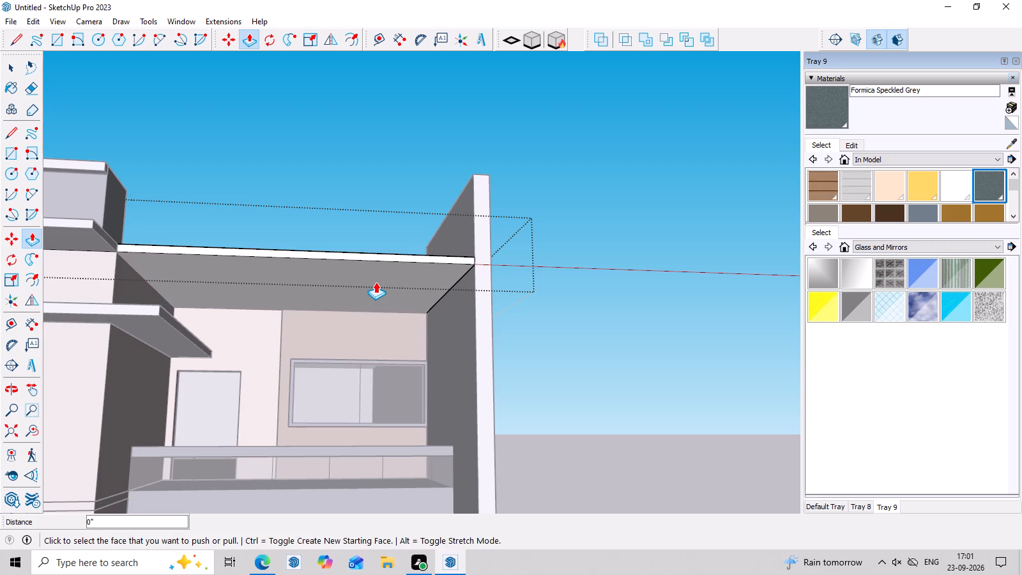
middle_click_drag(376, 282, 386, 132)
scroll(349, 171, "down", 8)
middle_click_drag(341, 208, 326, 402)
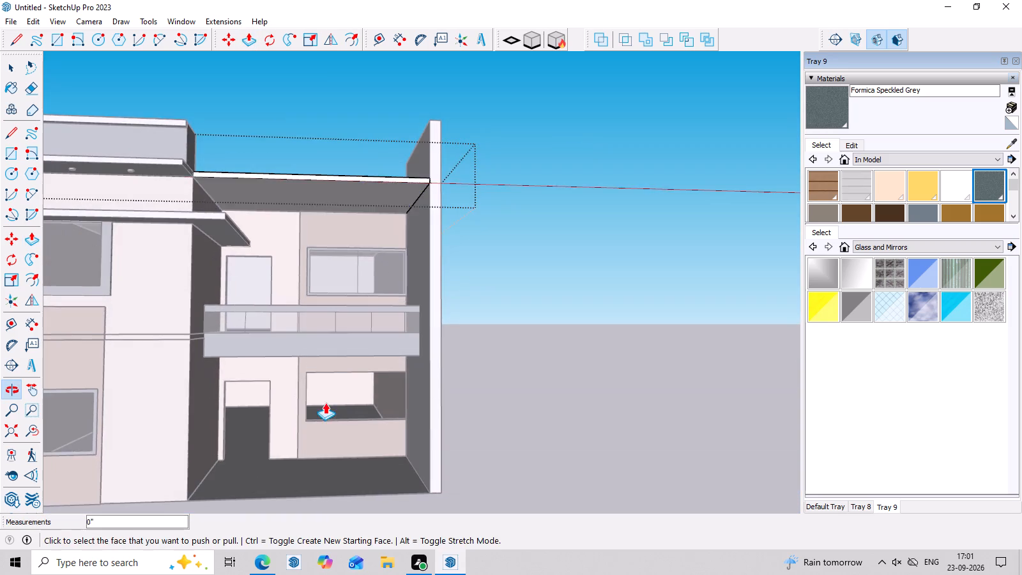
Draw a rectangle on the roof slab's underside over the balcony, from the front corner at the projecting block to the side wall's rear inner corner.
scroll(253, 130, "up", 7)
middle_click_drag(210, 249, 224, 185)
scroll(243, 196, "down", 2)
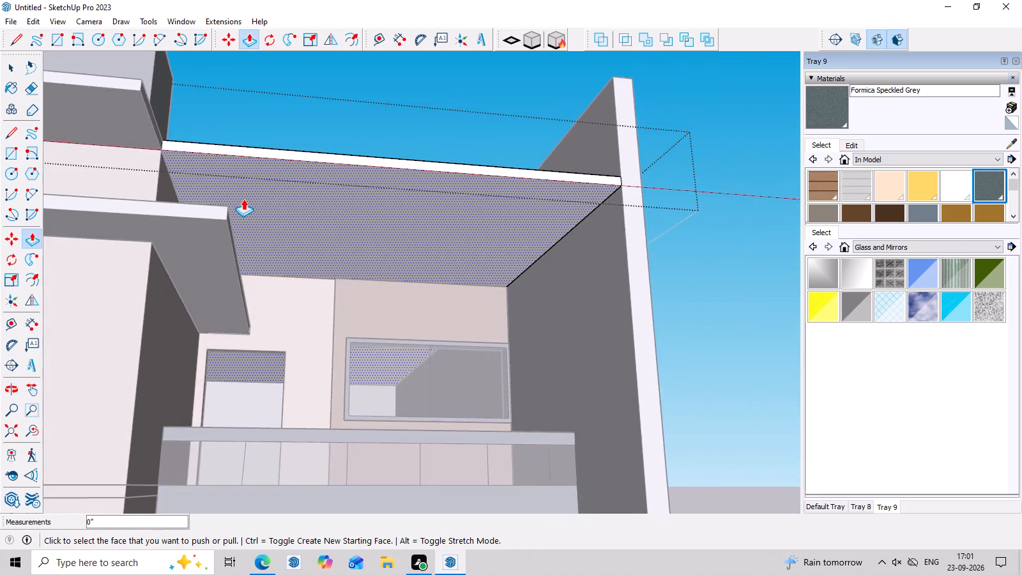
middle_click_drag(243, 199, 235, 284)
scroll(266, 264, "up", 3)
middle_click_drag(268, 261, 275, 224)
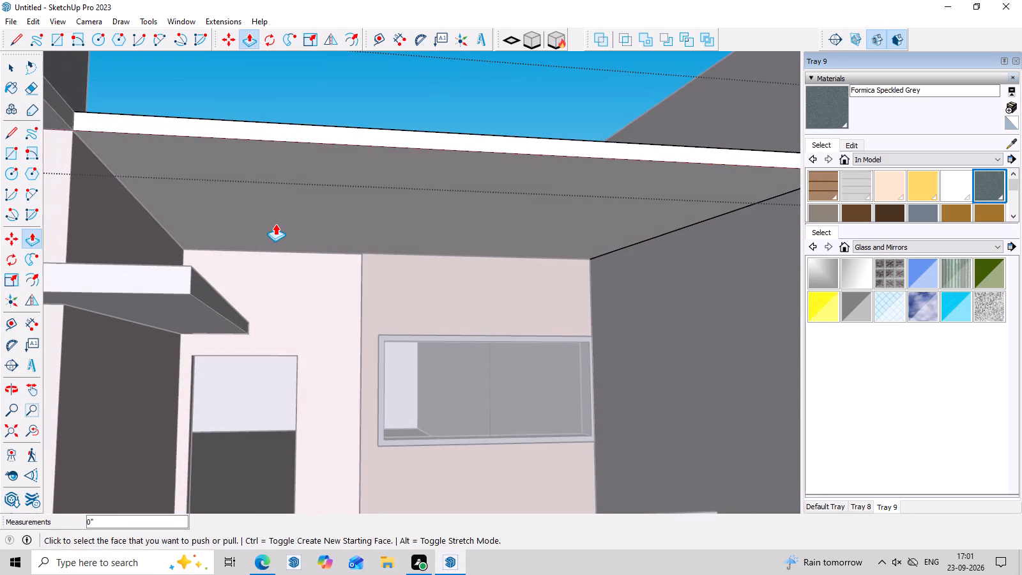
key("Escape")
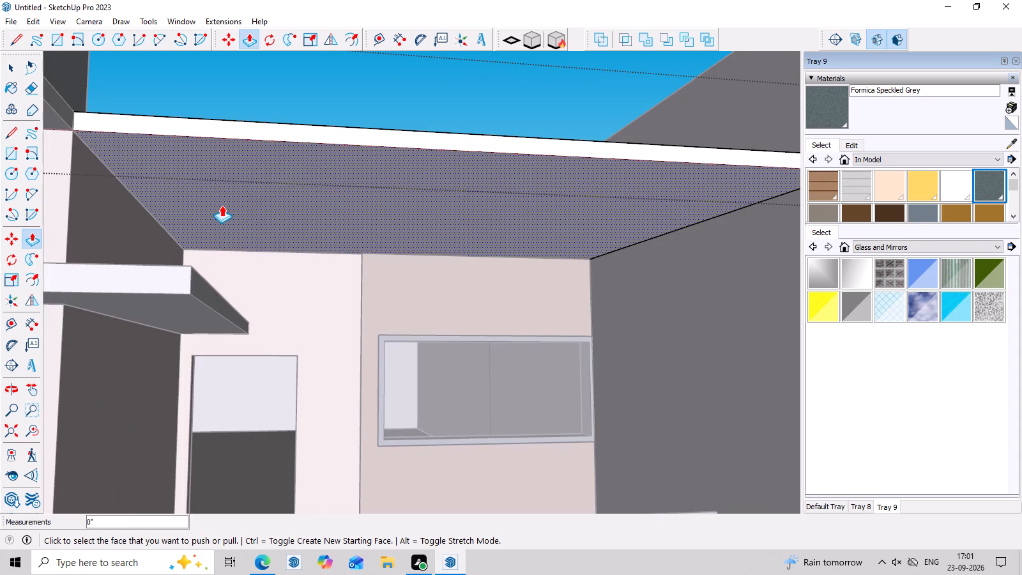
key("r")
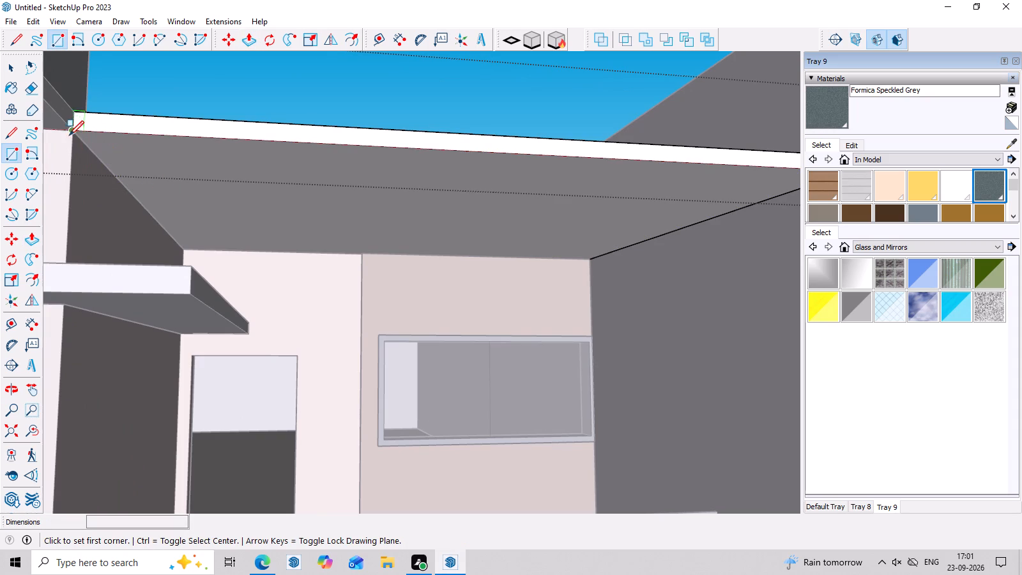
left_click(72, 133)
scroll(594, 243, "down", 3)
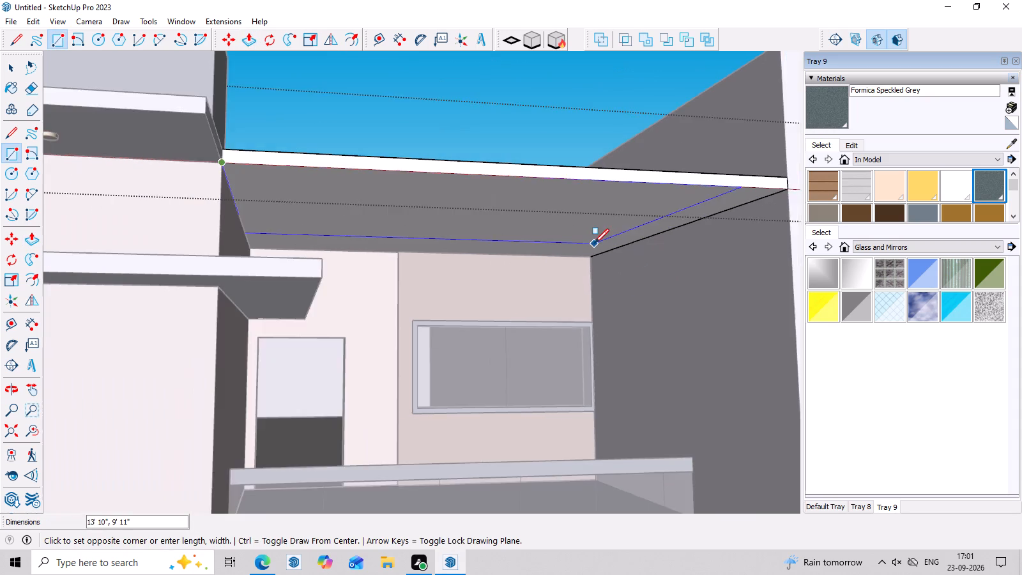
left_click(764, 197)
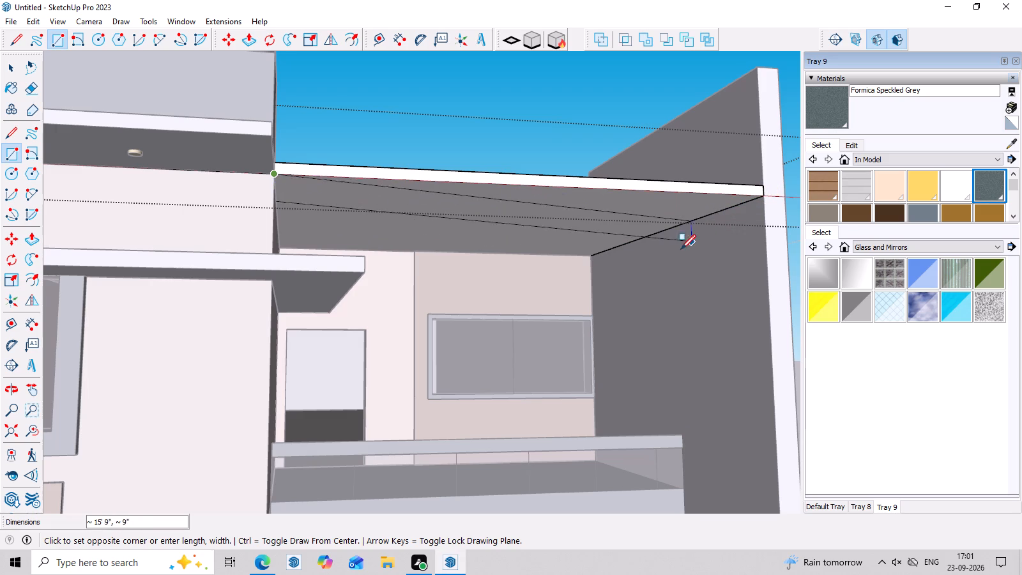
scroll(601, 269, "up", 6)
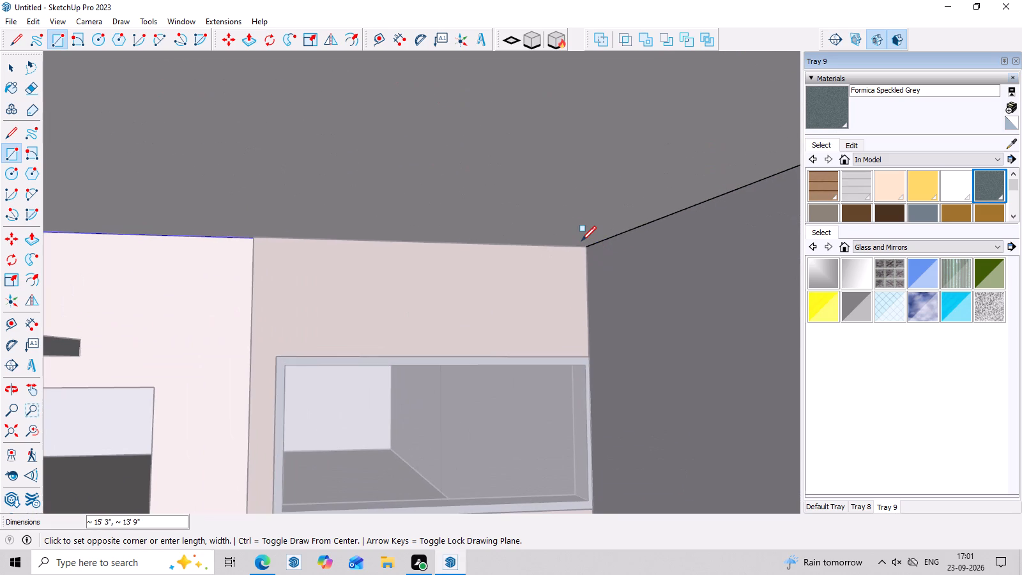
left_click(584, 244)
scroll(576, 243, "down", 8)
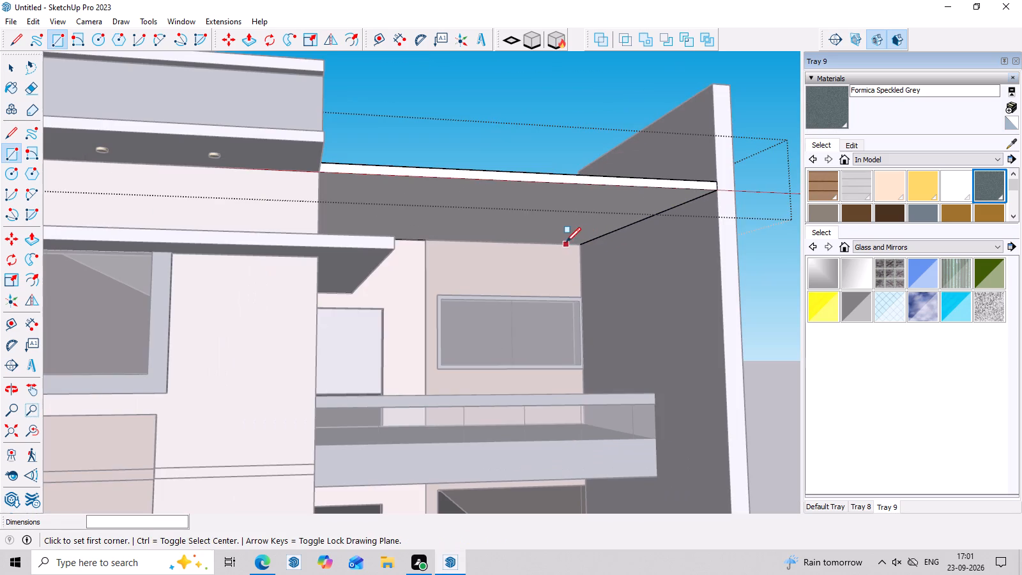
Push/Pull the slab's underside over the balcony downward about 11" and leave the slab group.
key("space")
left_click(575, 217)
key("p")
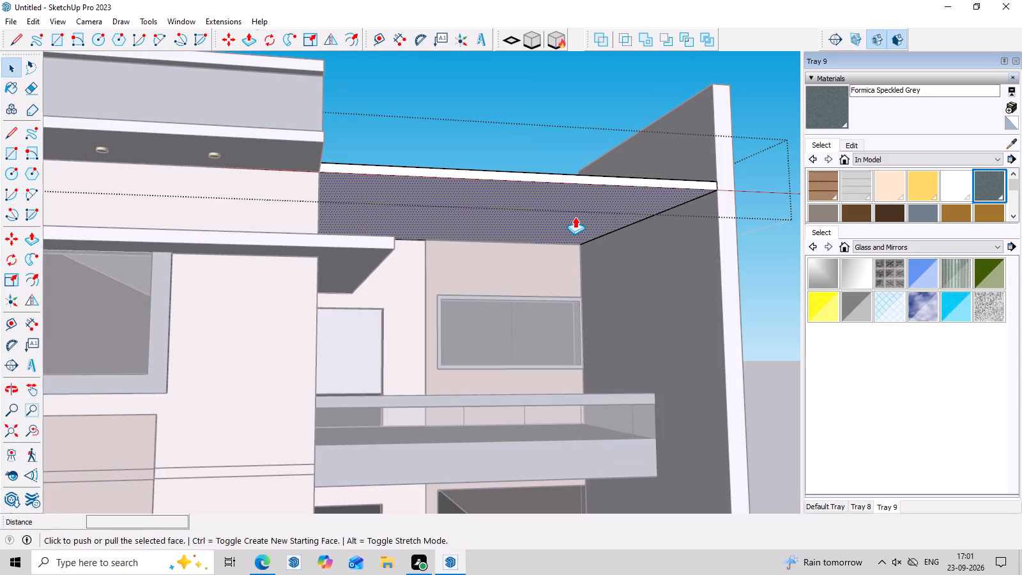
left_click(575, 217)
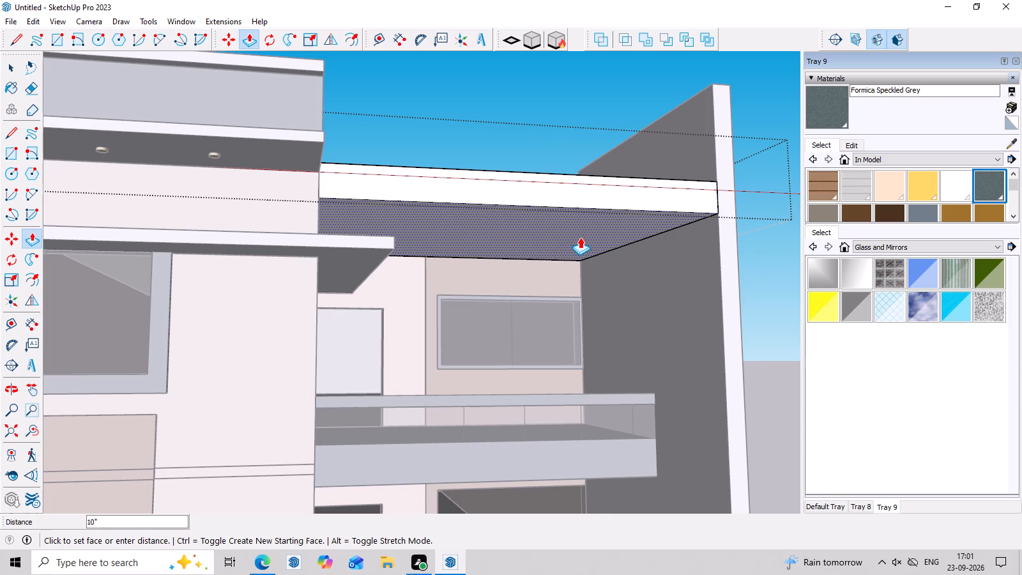
left_click(580, 237)
scroll(573, 173, "down", 4)
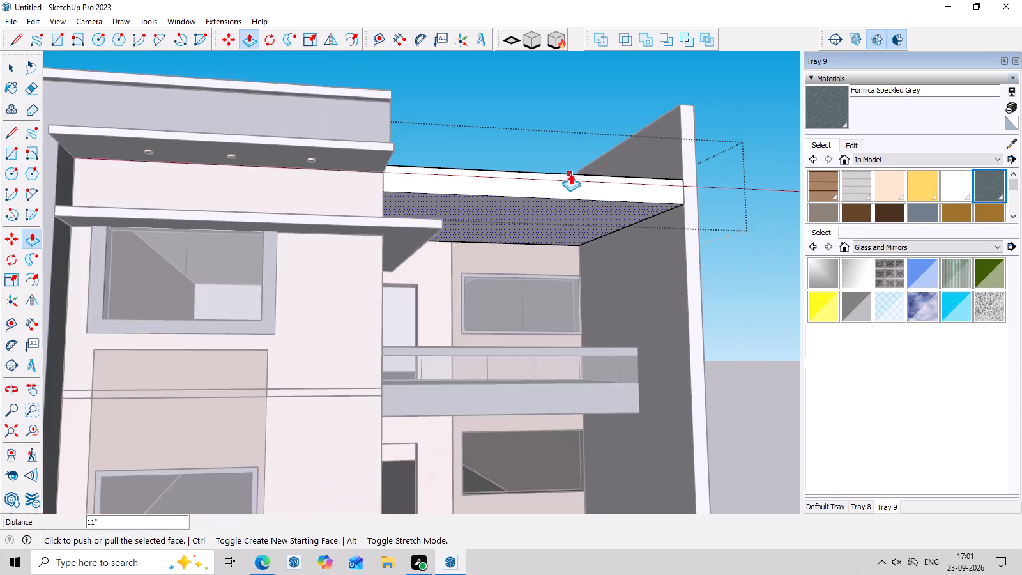
scroll(570, 173, "down", 3)
middle_click_drag(558, 180, 459, 333)
key("space")
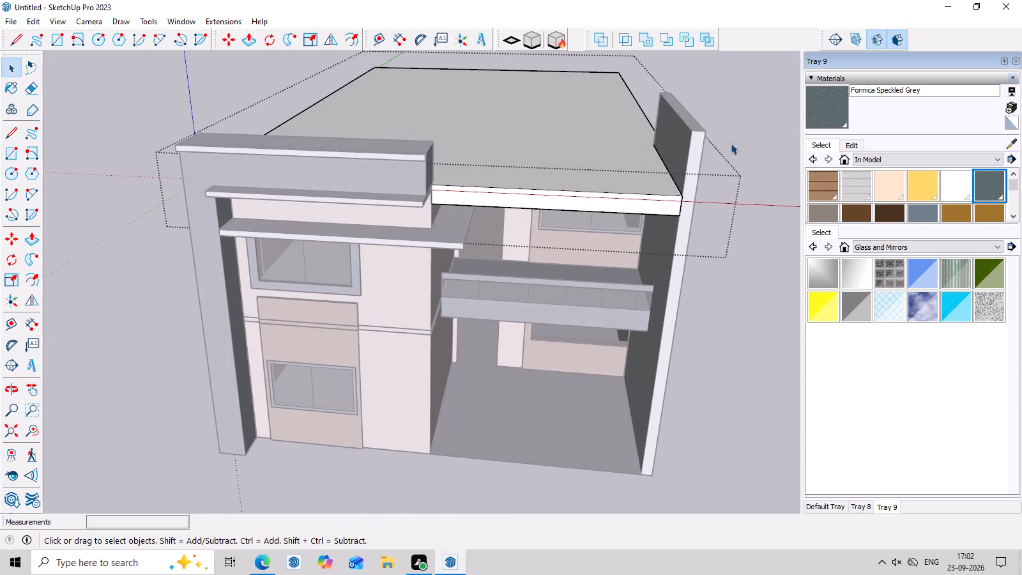
double_click(750, 135)
Examine the thickened slab over the balcony from the front, above and close up.
middle_click_drag(667, 135, 681, 57)
scroll(571, 108, "down", 6)
scroll(533, 116, "up", 3)
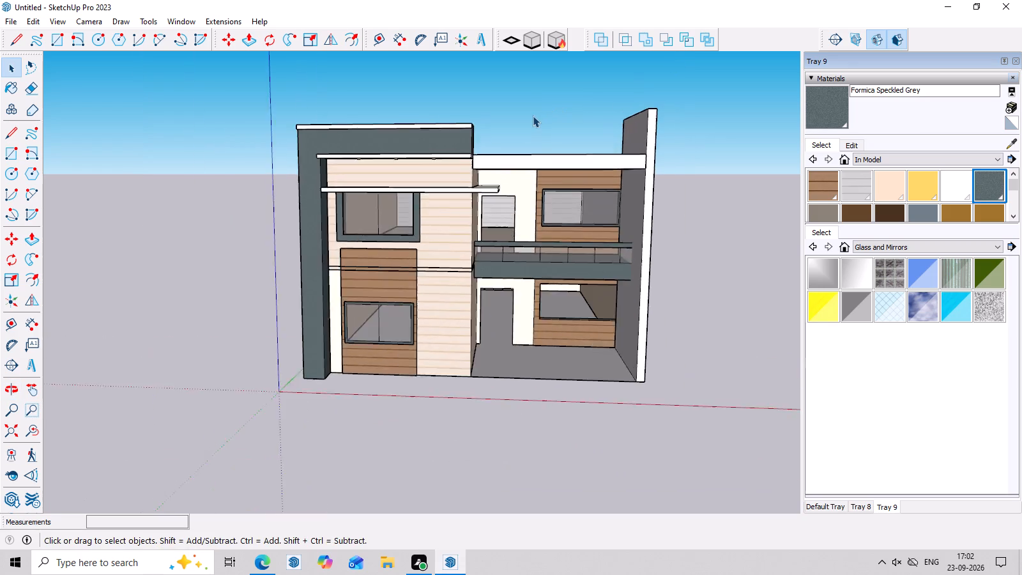
scroll(533, 116, "up", 3)
middle_click_drag(589, 191, 586, 242)
middle_click_drag(533, 191, 538, 144)
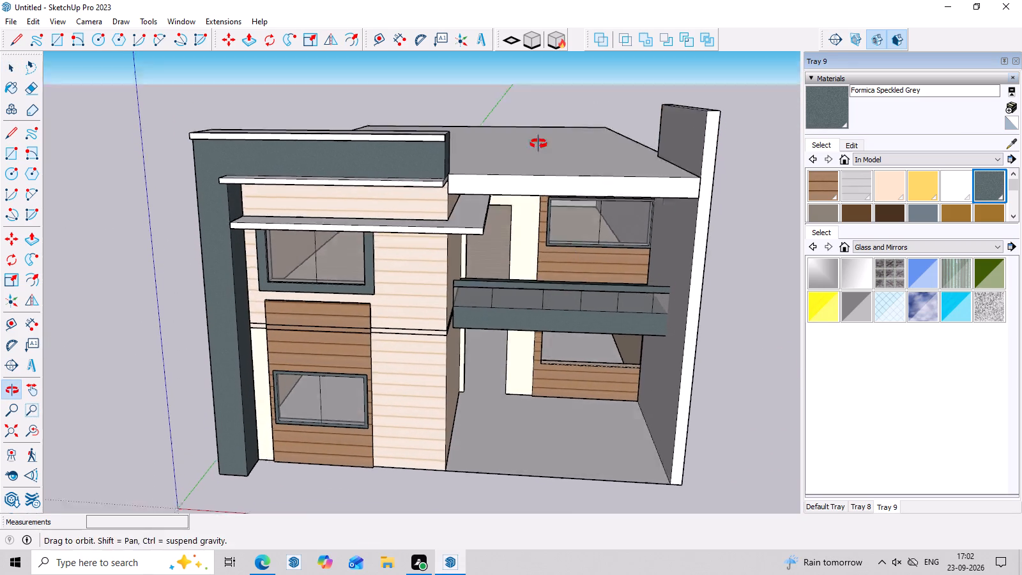
middle_click_drag(538, 144, 541, 134)
scroll(547, 192, "up", 5)
middle_click_drag(547, 192, 554, 138)
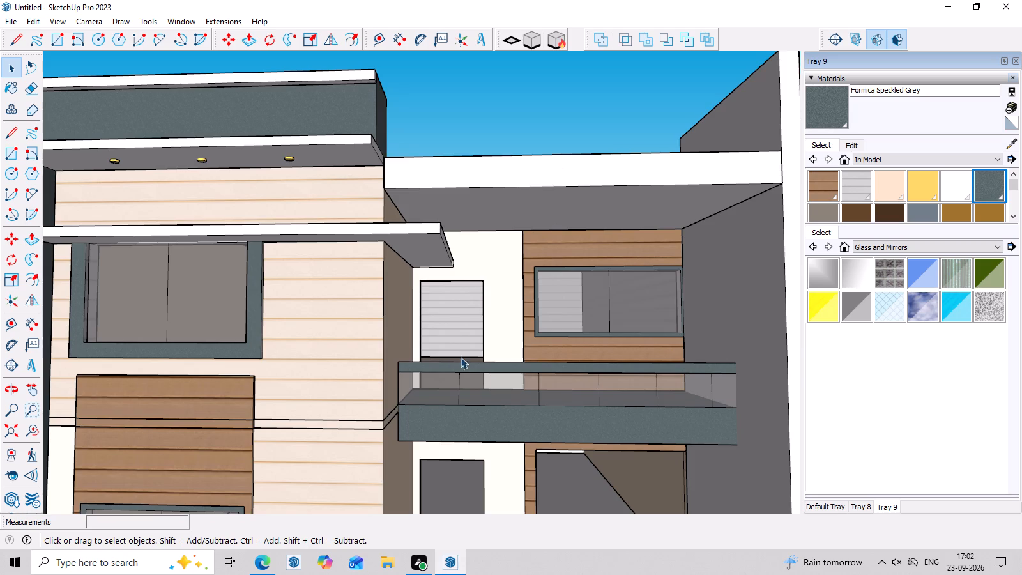
scroll(448, 354, "down", 6)
middle_click_drag(536, 379, 554, 349)
scroll(554, 349, "up", 3)
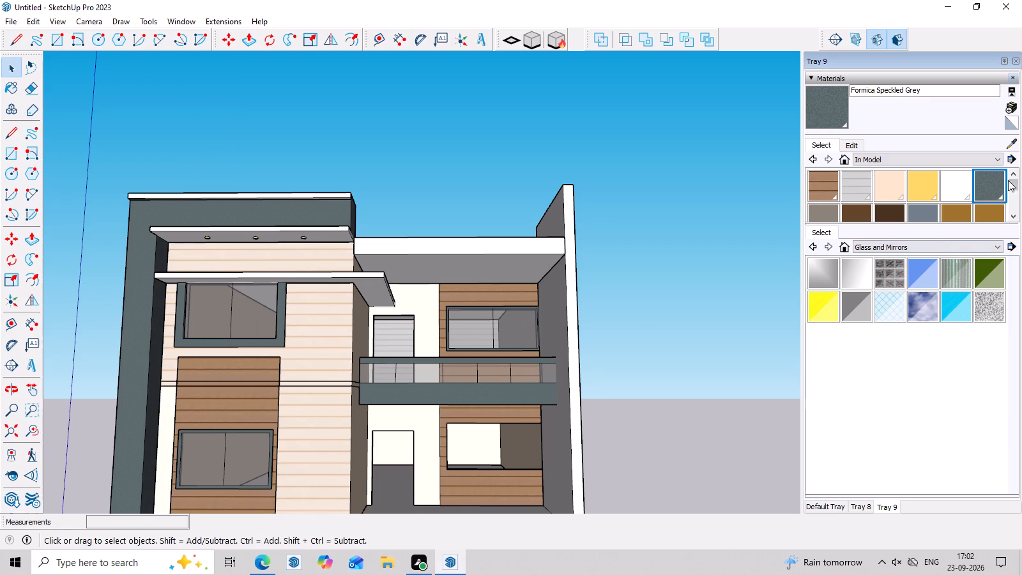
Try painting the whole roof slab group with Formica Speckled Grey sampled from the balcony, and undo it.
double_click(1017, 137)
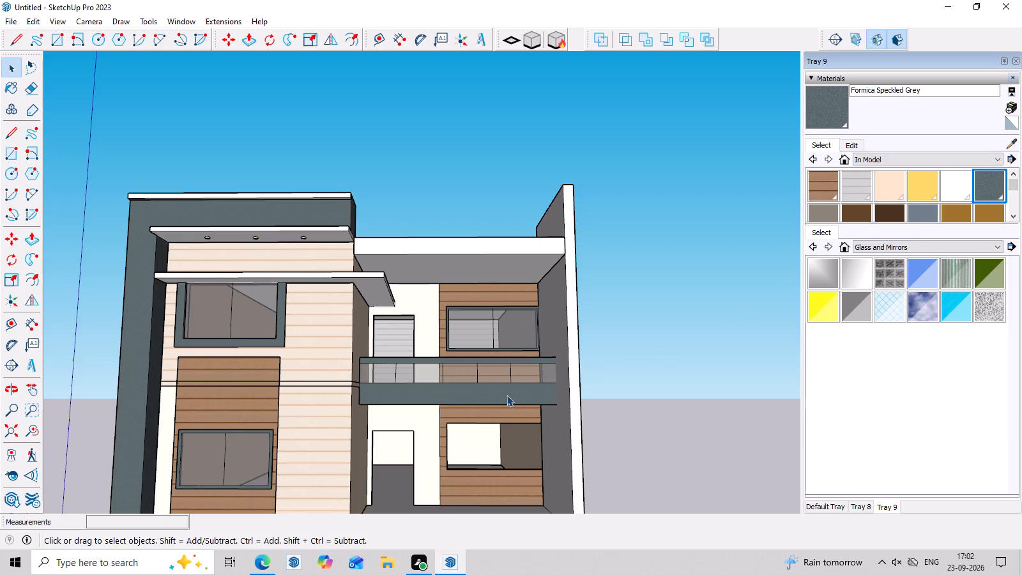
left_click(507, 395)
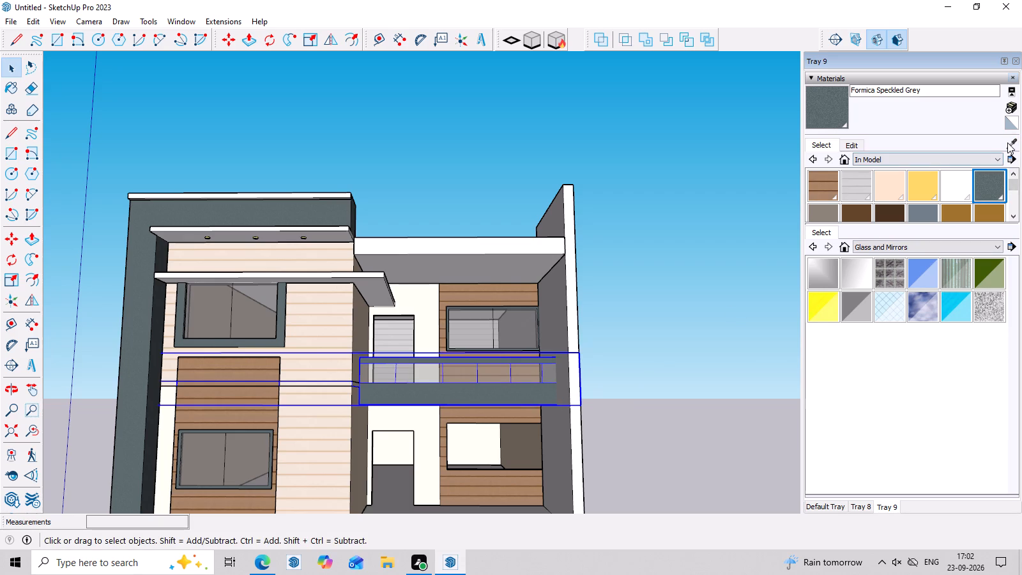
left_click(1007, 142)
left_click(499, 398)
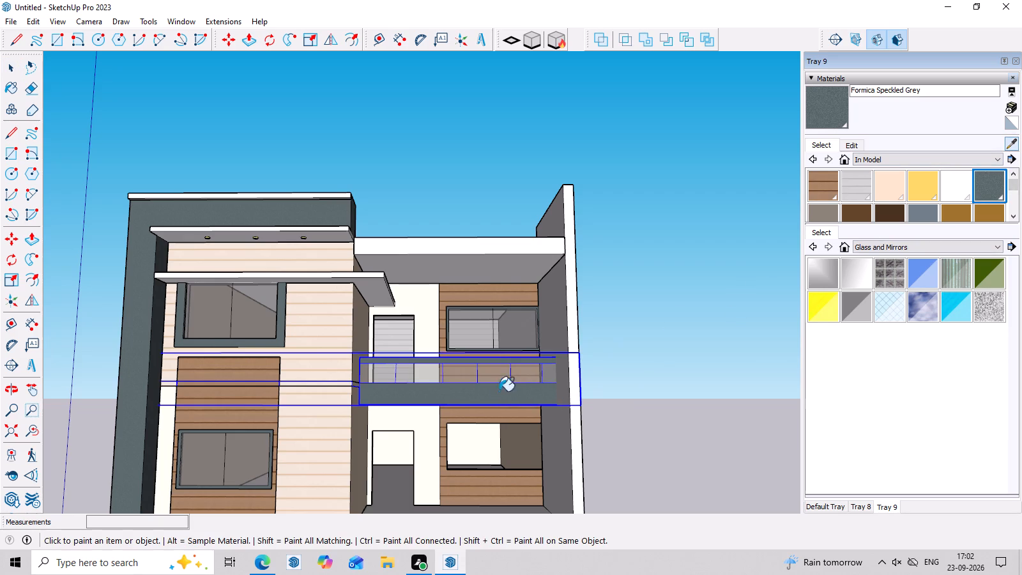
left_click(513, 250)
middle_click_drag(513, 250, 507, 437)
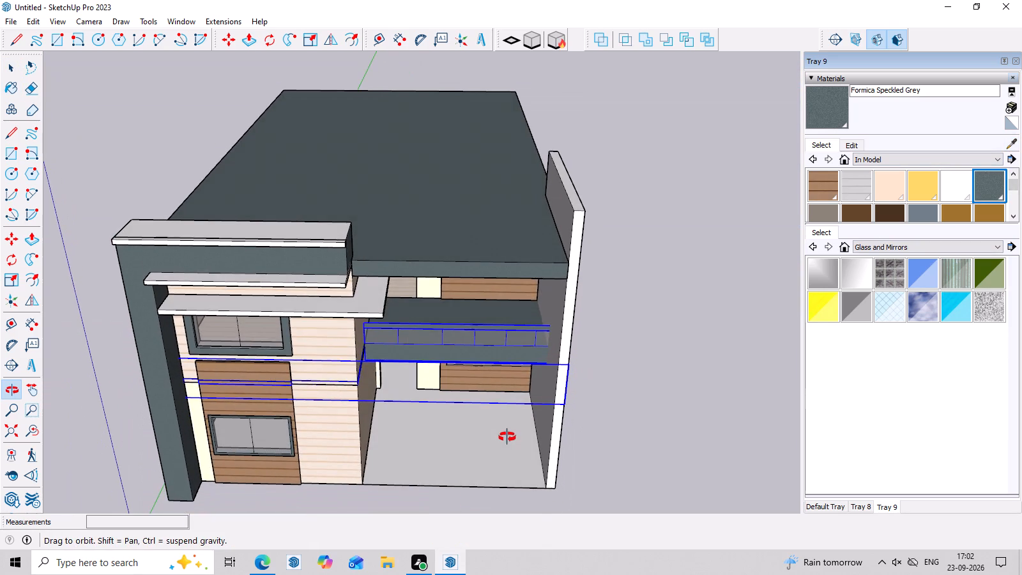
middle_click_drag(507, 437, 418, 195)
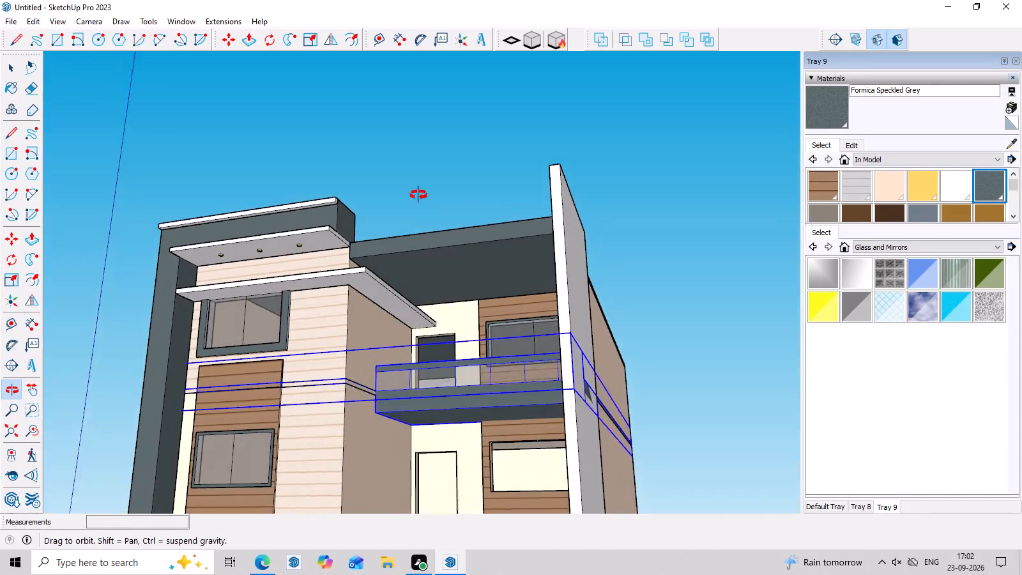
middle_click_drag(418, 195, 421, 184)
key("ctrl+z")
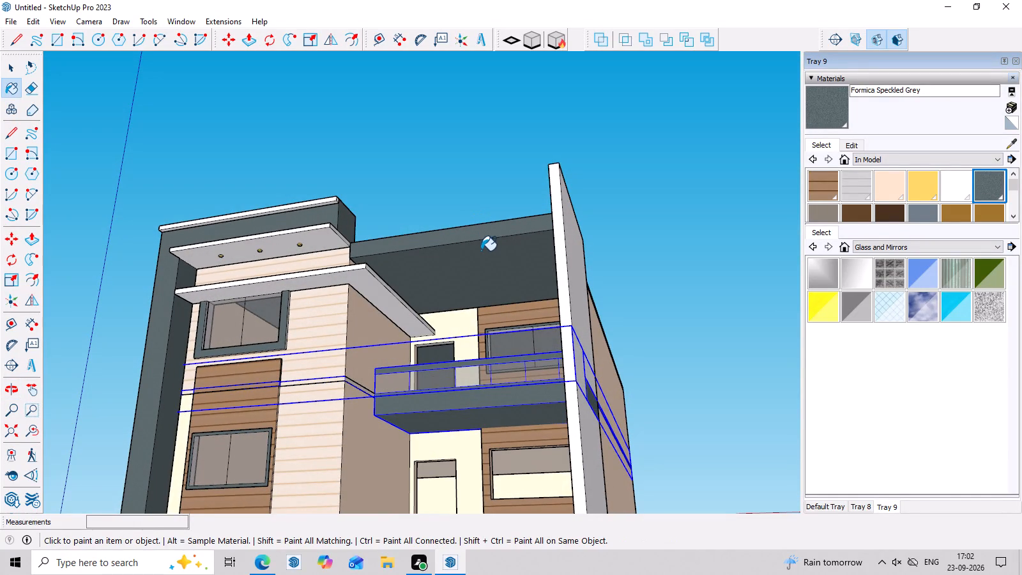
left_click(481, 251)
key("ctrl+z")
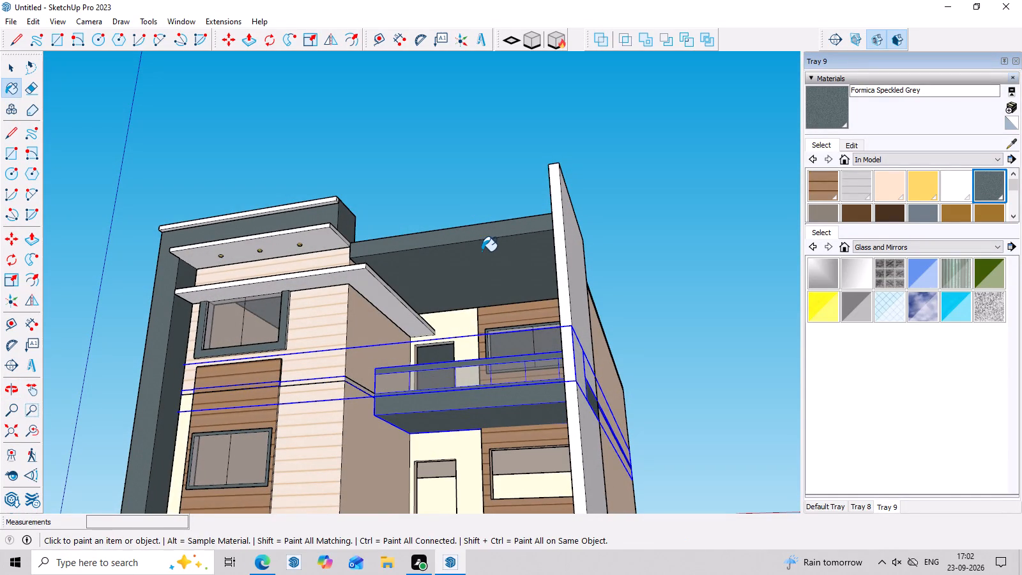
Paint only the front face and underside of the slab over the balcony with Formica Speckled Grey, inside the slab's group.
key("space")
double_click(482, 251)
scroll(482, 251, "up", 2)
left_click(482, 251)
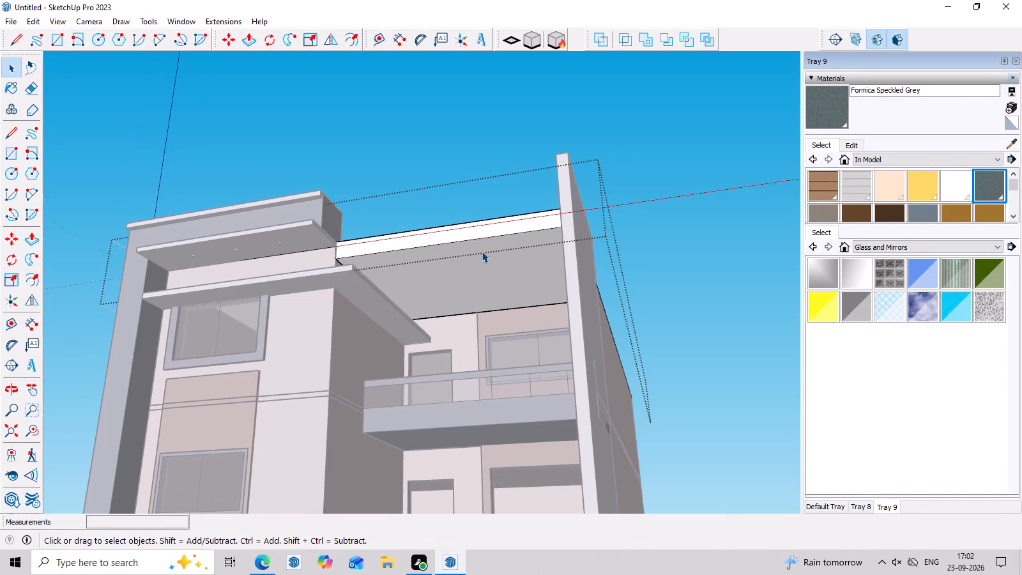
left_click(984, 187)
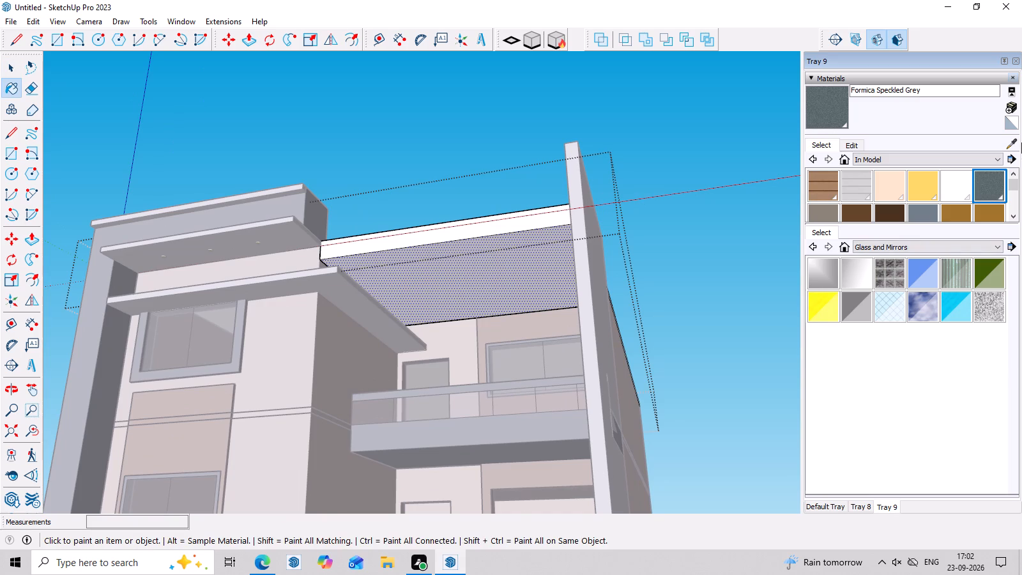
left_click(556, 424)
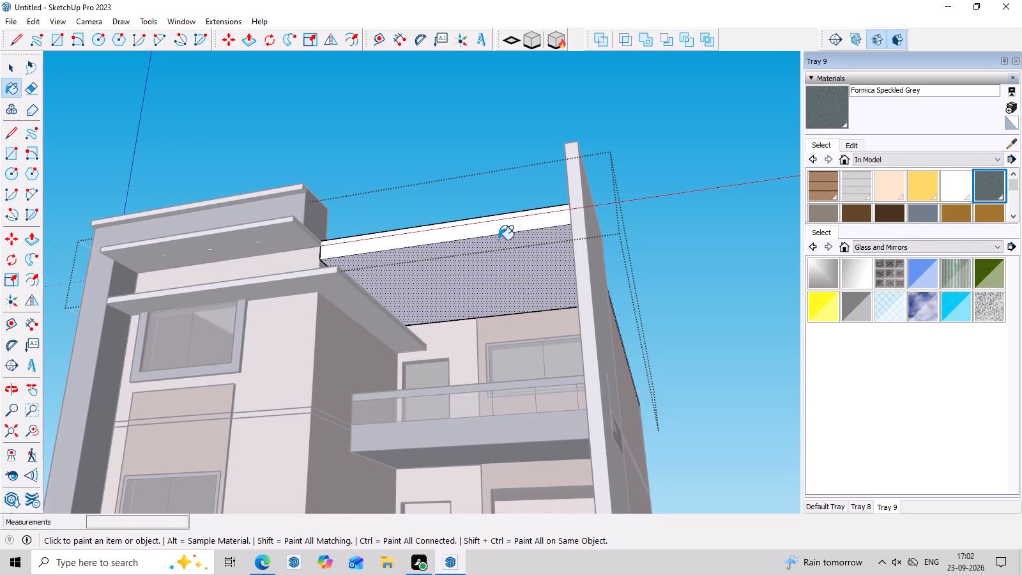
left_click(498, 231)
left_click(500, 246)
scroll(501, 254, "down", 2)
middle_click_drag(505, 268, 529, 496)
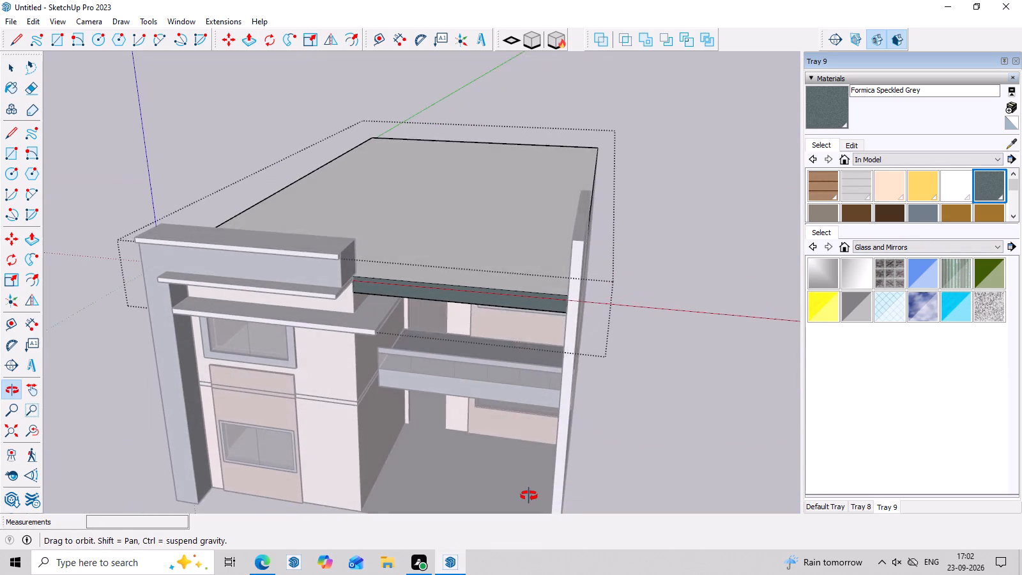
middle_click_drag(529, 496, 574, 261)
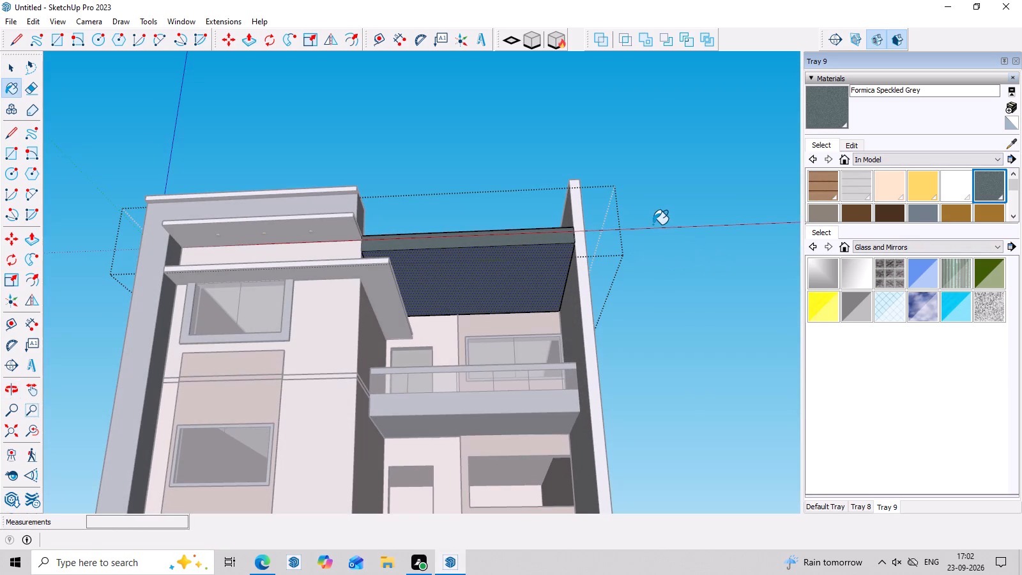
key("Escape")
key("space")
left_click(655, 212)
Examine the painted slab edge and its meeting with the grey parapet and side wall from the front and above.
scroll(651, 213, "down", 3)
middle_click_drag(657, 229, 670, 365)
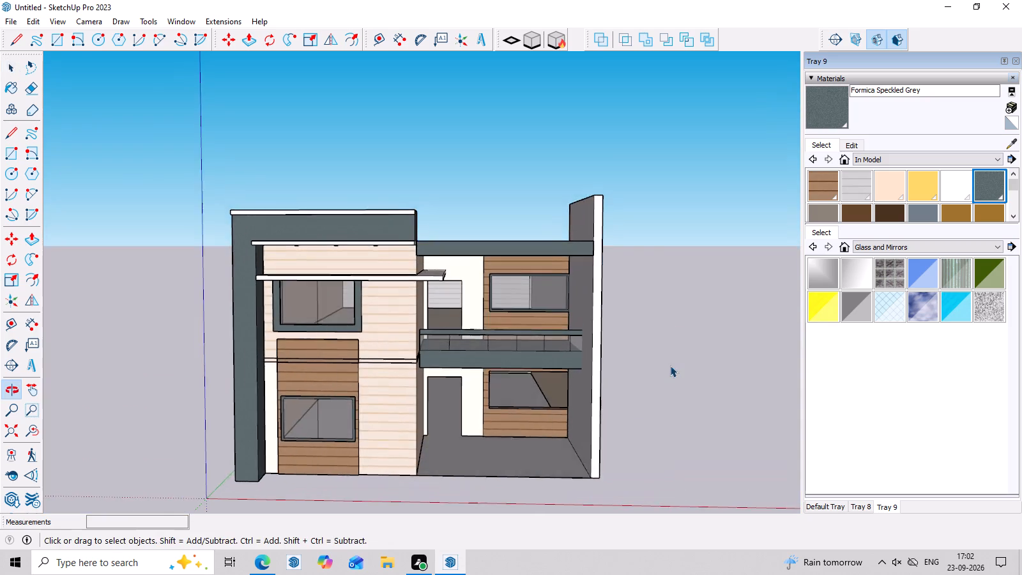
scroll(655, 332, "up", 6)
scroll(644, 316, "down", 6)
middle_click_drag(644, 316, 634, 405)
scroll(625, 376, "up", 2)
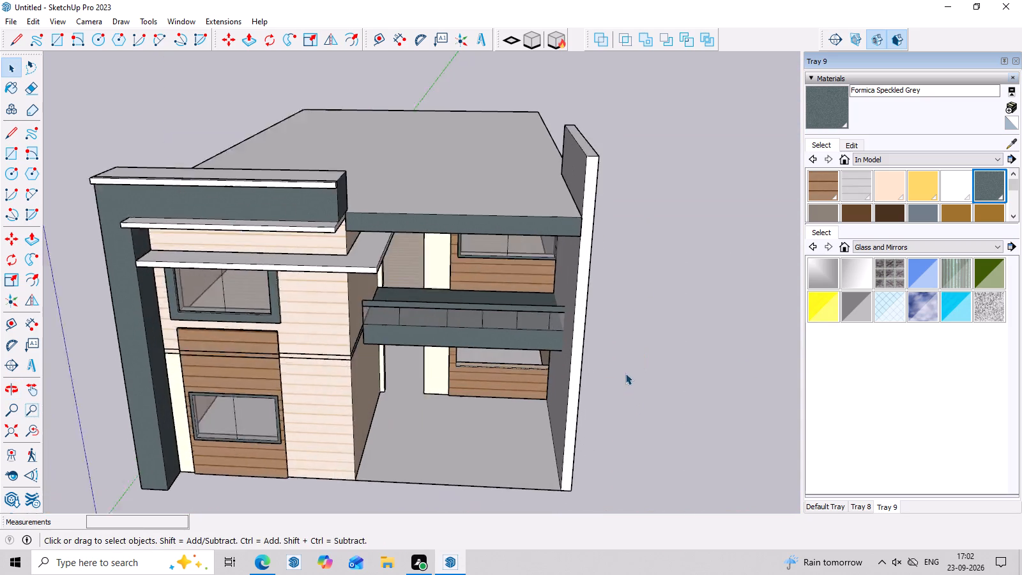
scroll(625, 373, "up", 2)
middle_click_drag(628, 334, 630, 290)
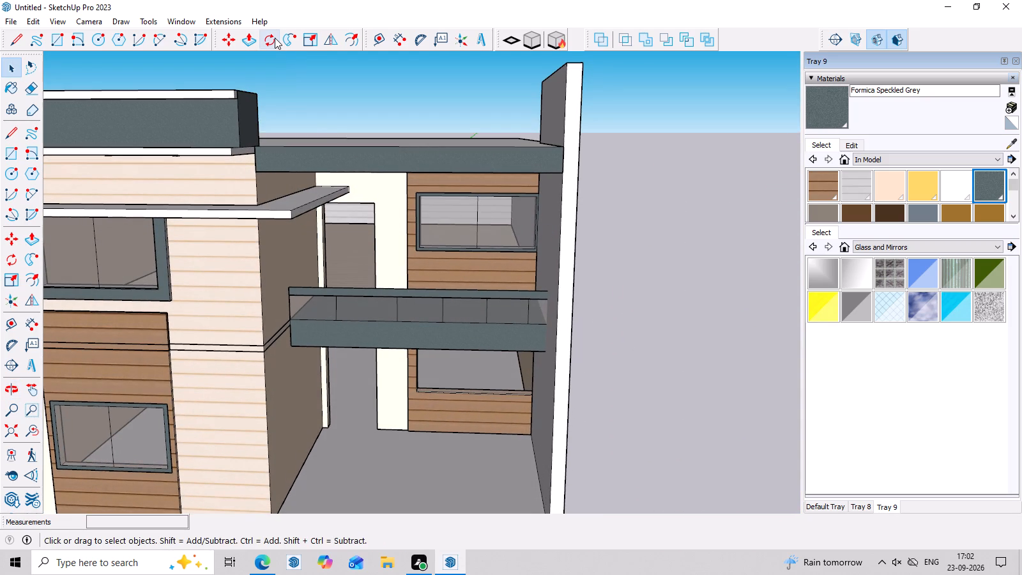
scroll(308, 137, "up", 3)
scroll(233, 139, "down", 2)
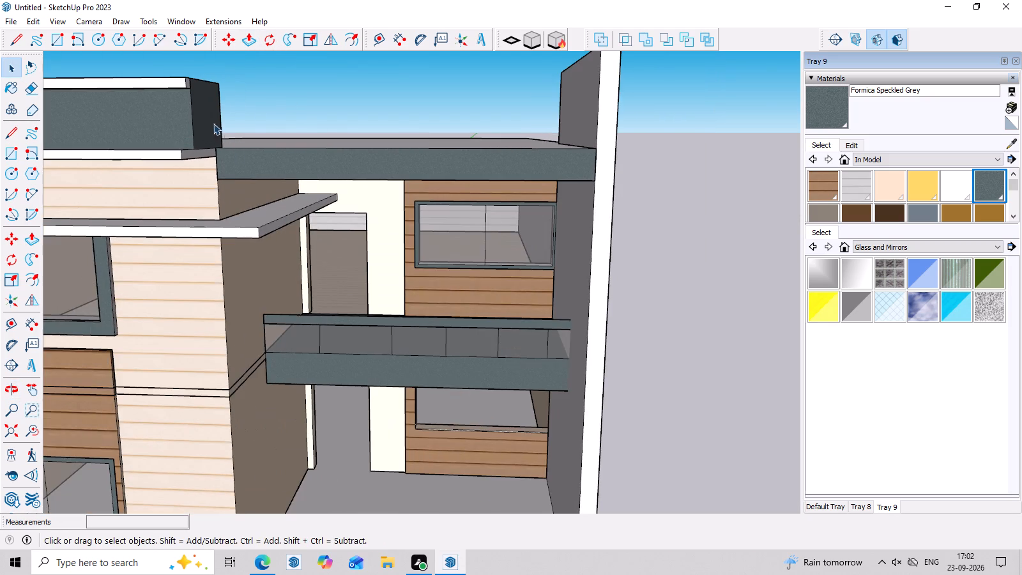
scroll(213, 123, "up", 3)
scroll(214, 112, "down", 4)
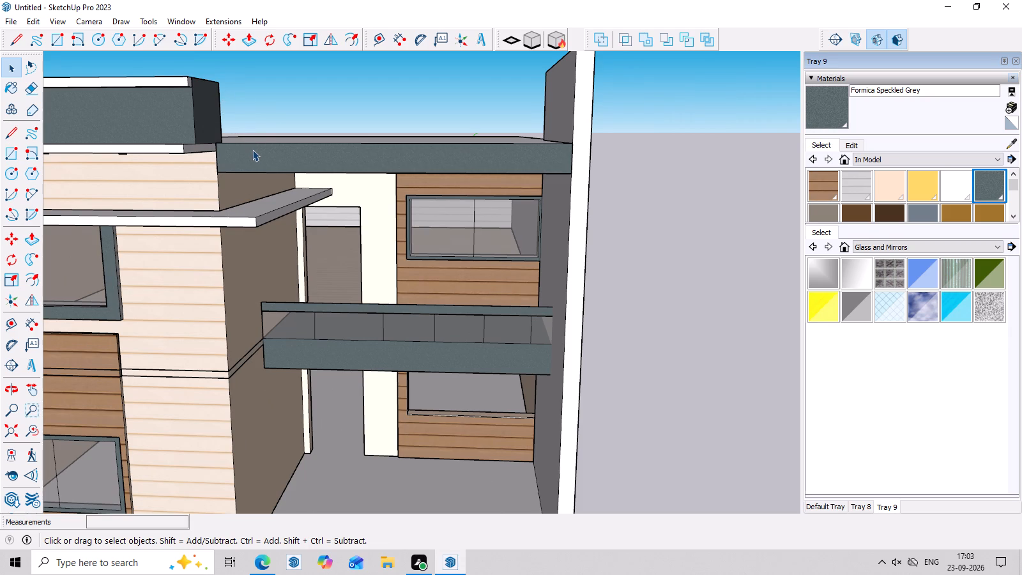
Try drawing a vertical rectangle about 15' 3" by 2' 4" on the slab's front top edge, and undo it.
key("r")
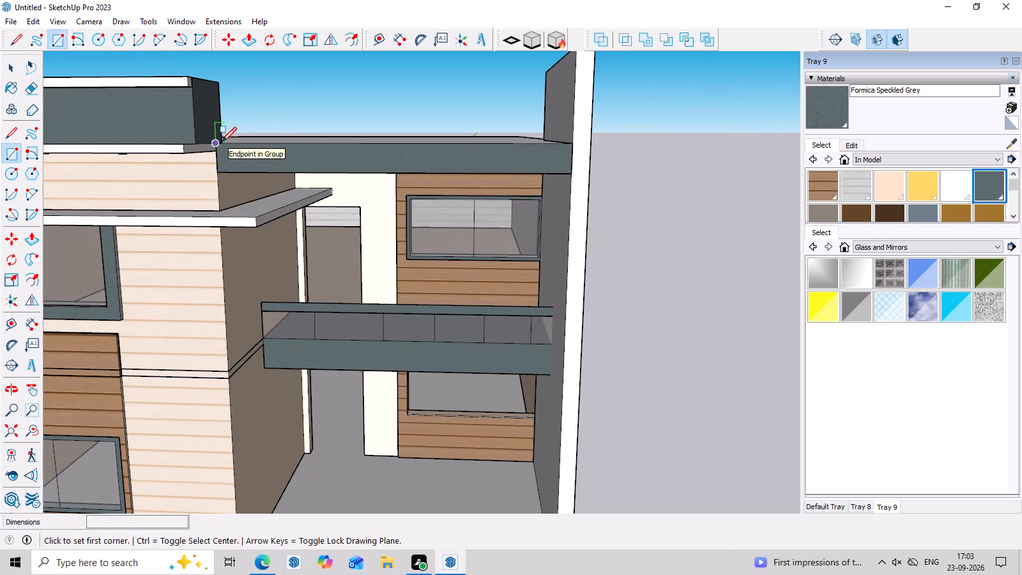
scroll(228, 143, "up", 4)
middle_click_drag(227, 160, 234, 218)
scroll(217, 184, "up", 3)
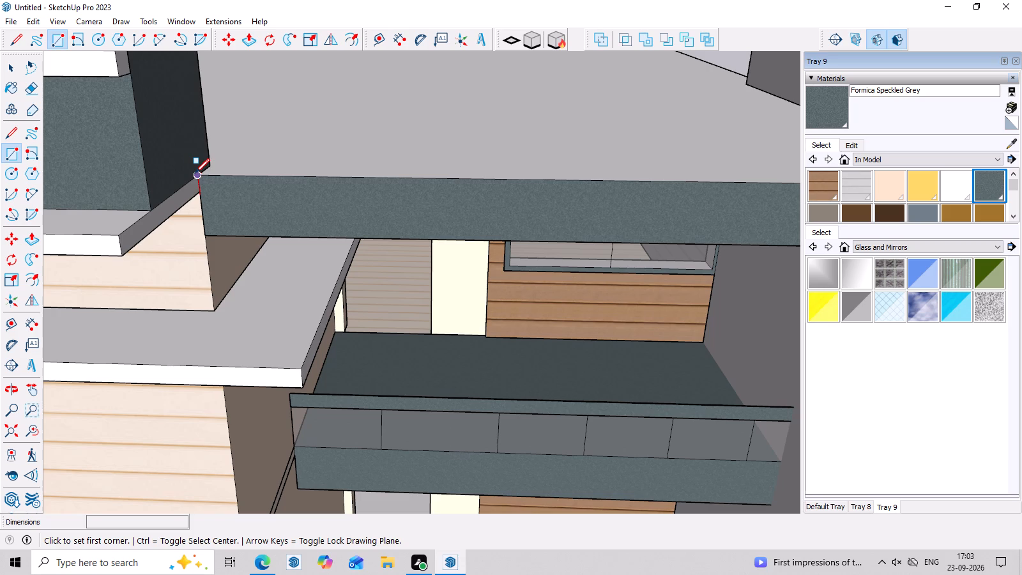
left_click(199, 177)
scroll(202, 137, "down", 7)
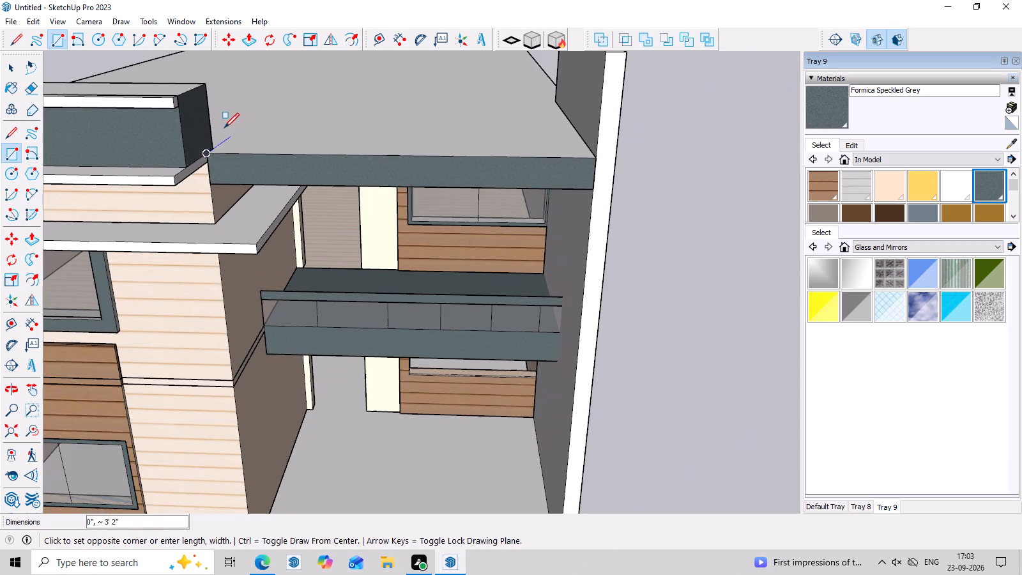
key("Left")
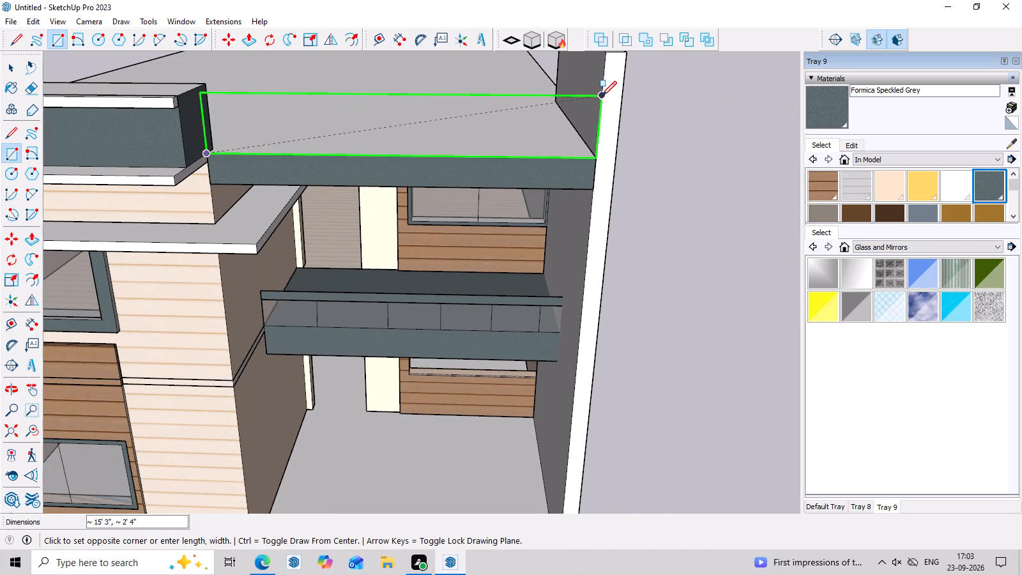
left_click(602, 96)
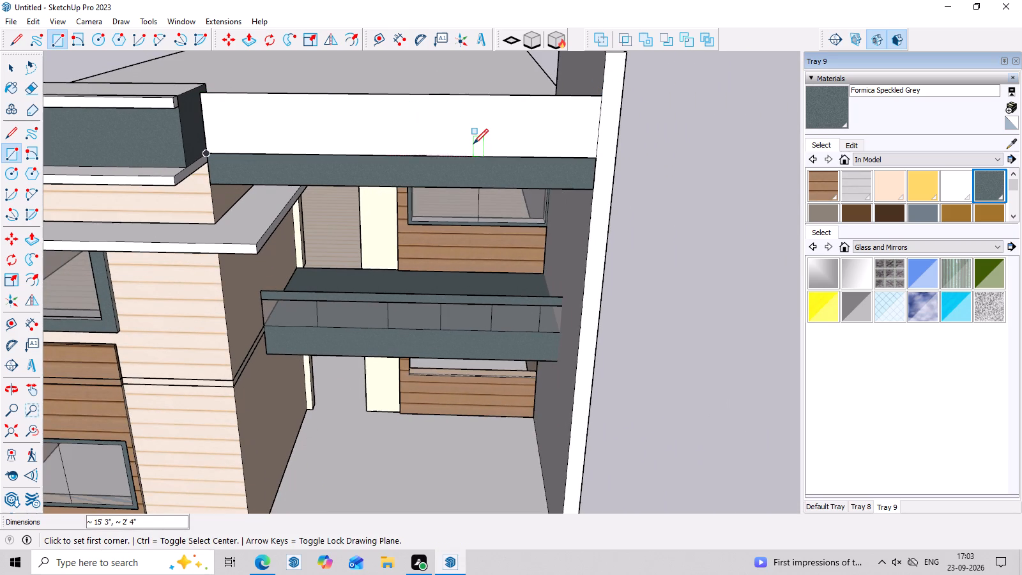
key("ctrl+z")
Draw a vertical rectangle about 15' 3" by 2' 8" on the balcony slab's front top edge, between the grey parapet and side wall.
left_click(207, 157)
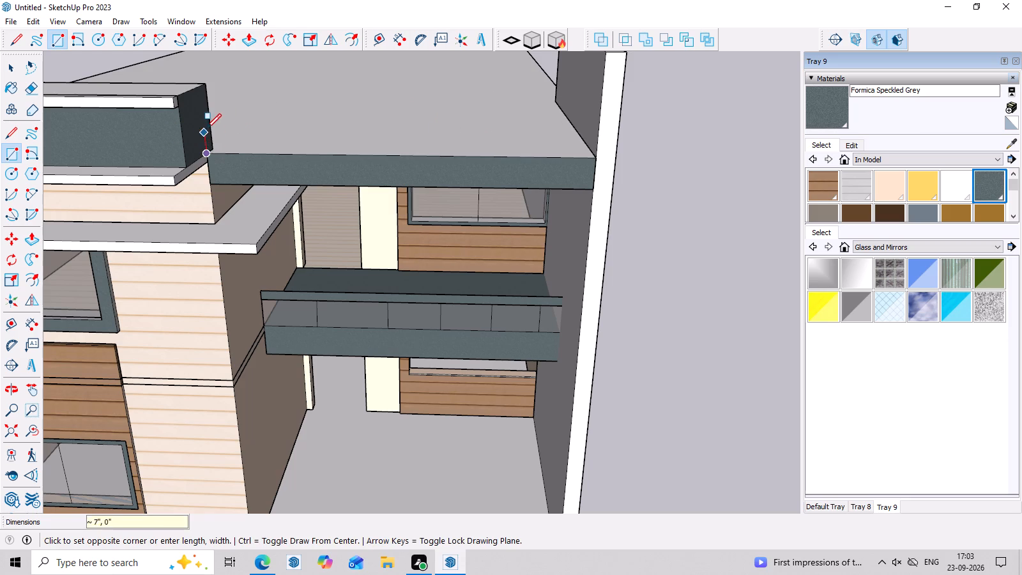
key("Left")
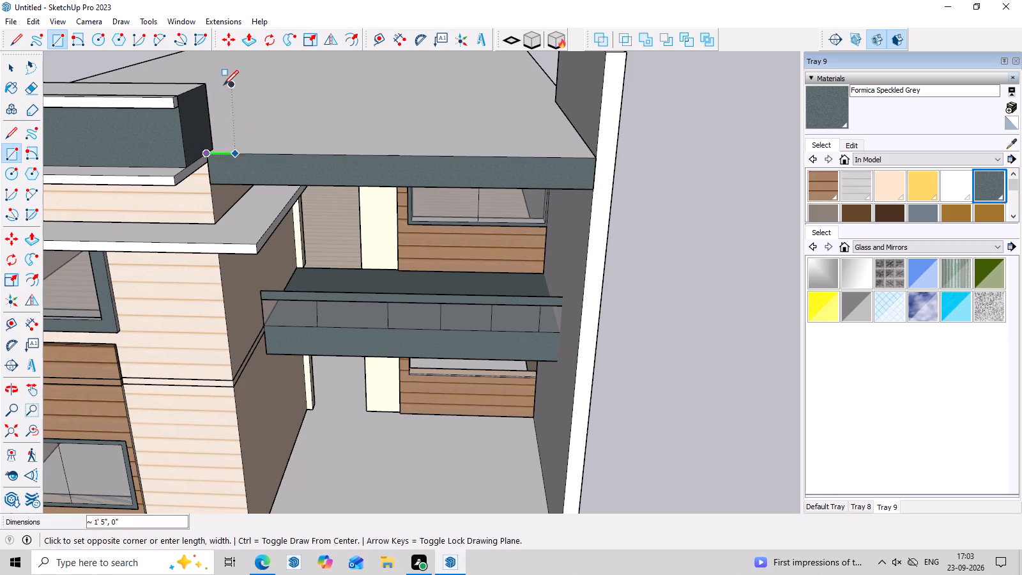
left_click(195, 87)
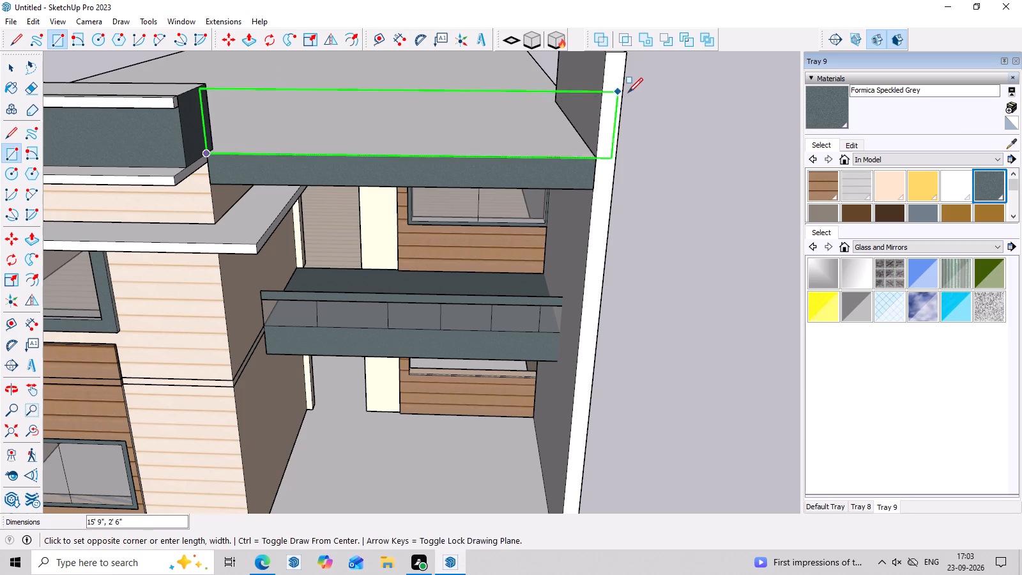
left_click(602, 88)
middle_click_drag(616, 284, 630, 268)
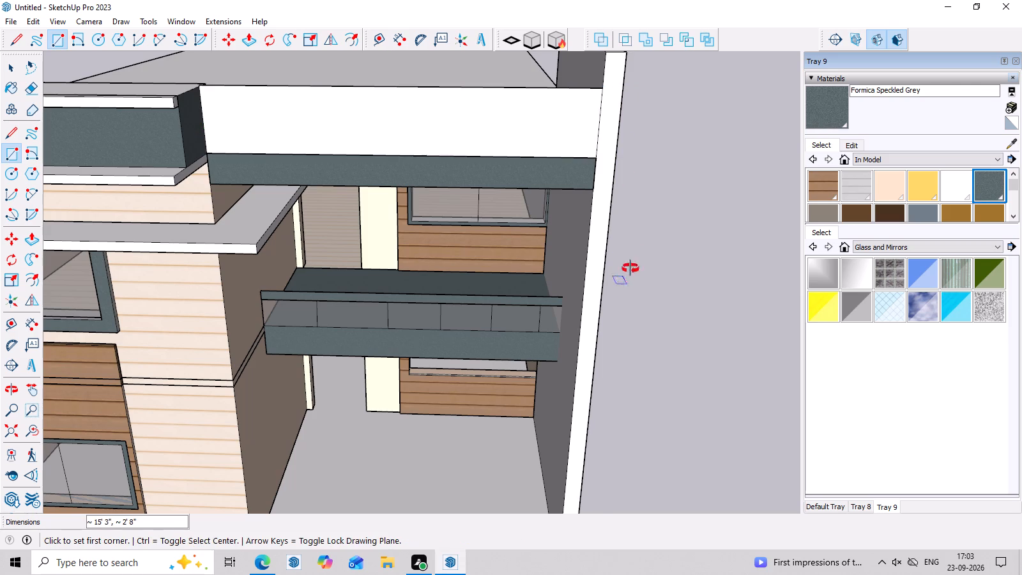
middle_click_drag(630, 268, 641, 271)
scroll(480, 167, "down", 7)
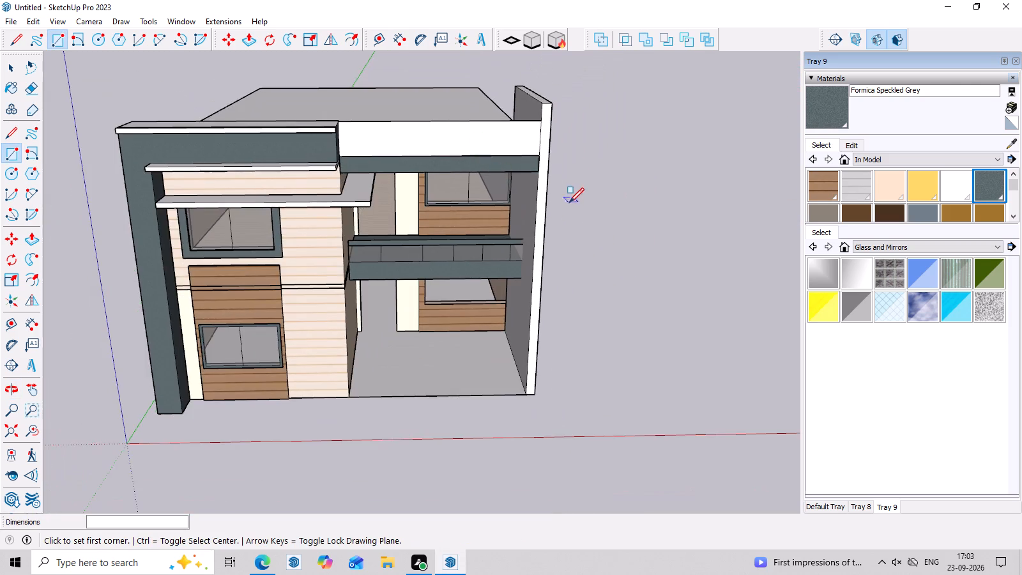
middle_click_drag(569, 203, 539, 134)
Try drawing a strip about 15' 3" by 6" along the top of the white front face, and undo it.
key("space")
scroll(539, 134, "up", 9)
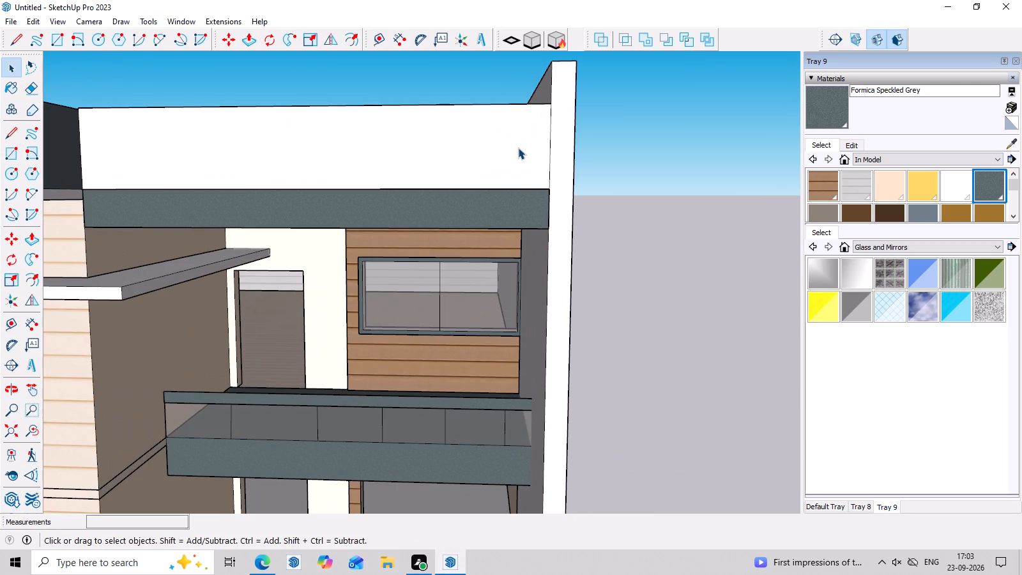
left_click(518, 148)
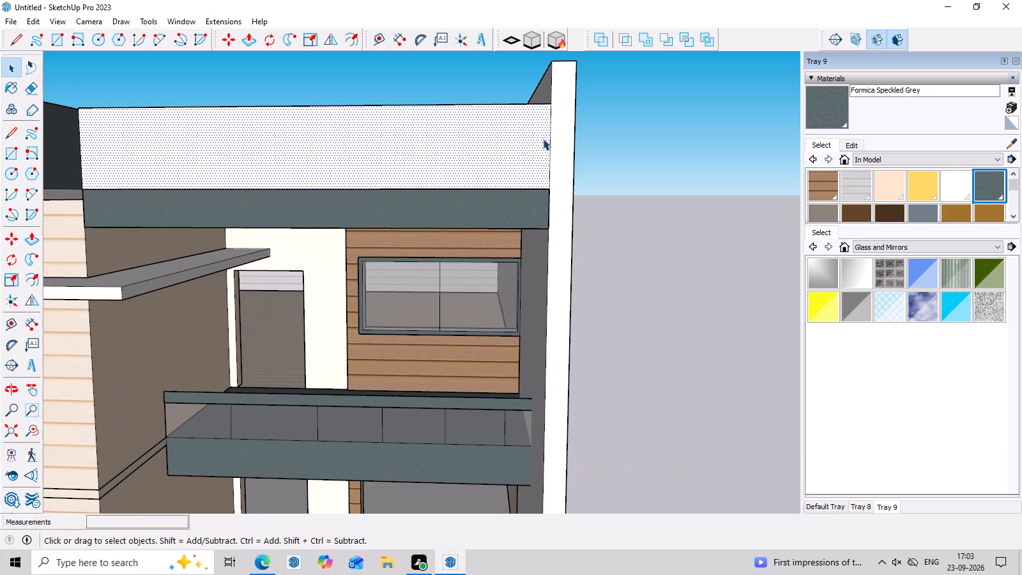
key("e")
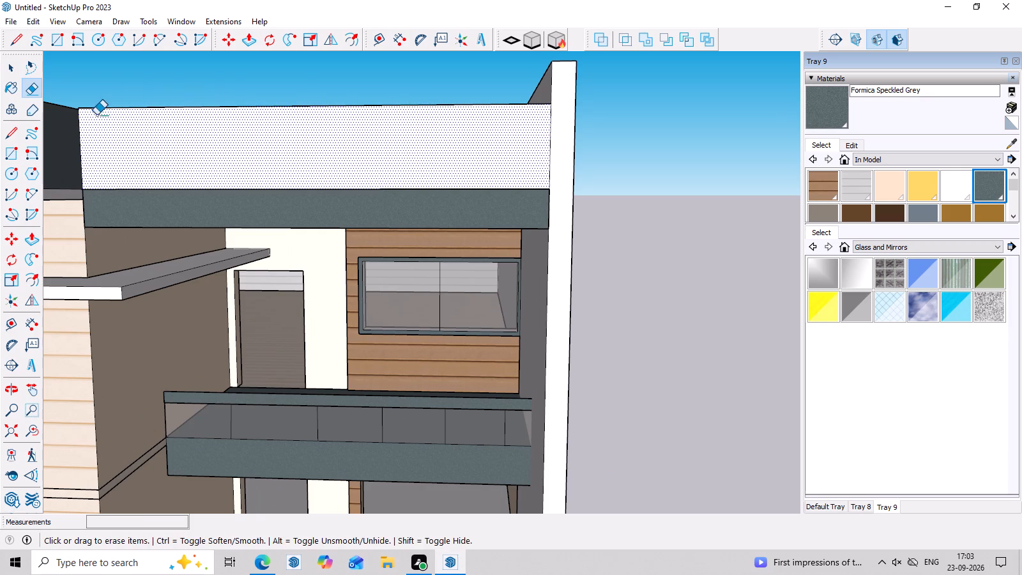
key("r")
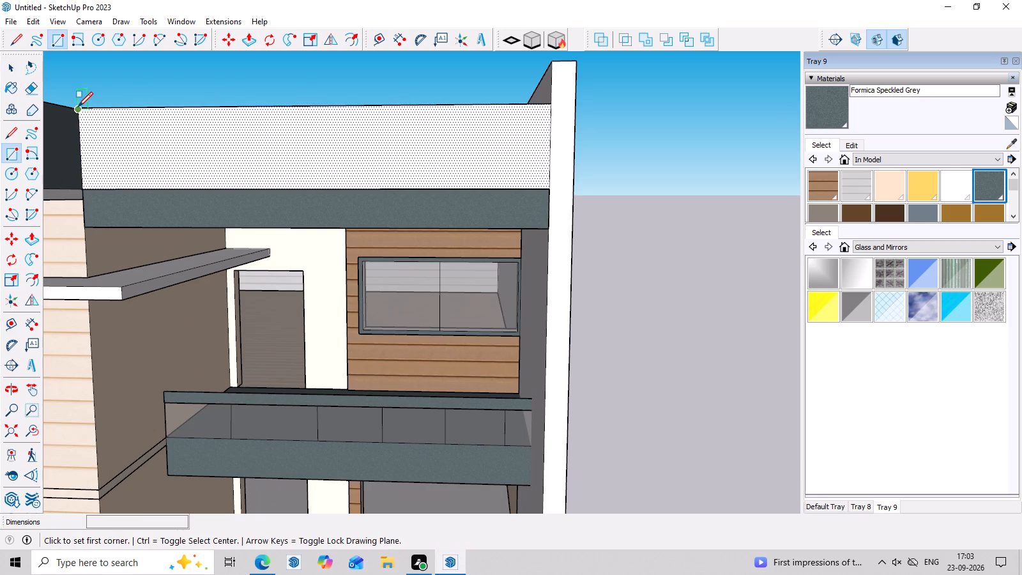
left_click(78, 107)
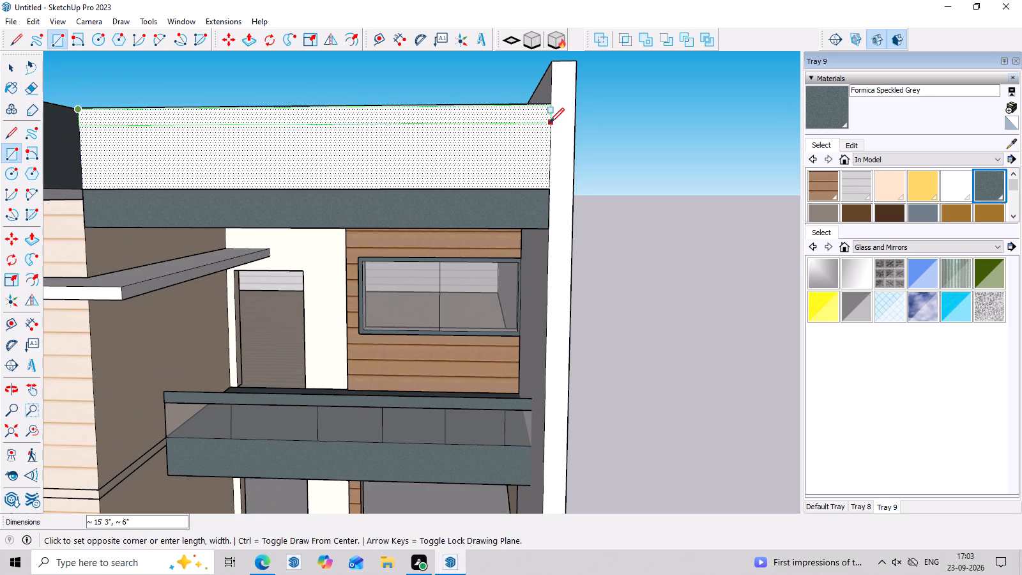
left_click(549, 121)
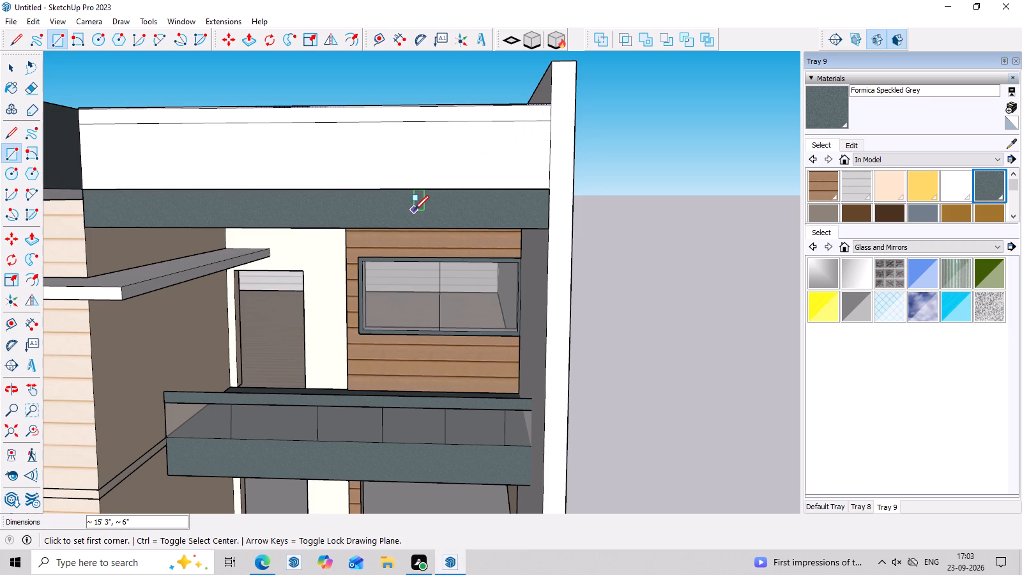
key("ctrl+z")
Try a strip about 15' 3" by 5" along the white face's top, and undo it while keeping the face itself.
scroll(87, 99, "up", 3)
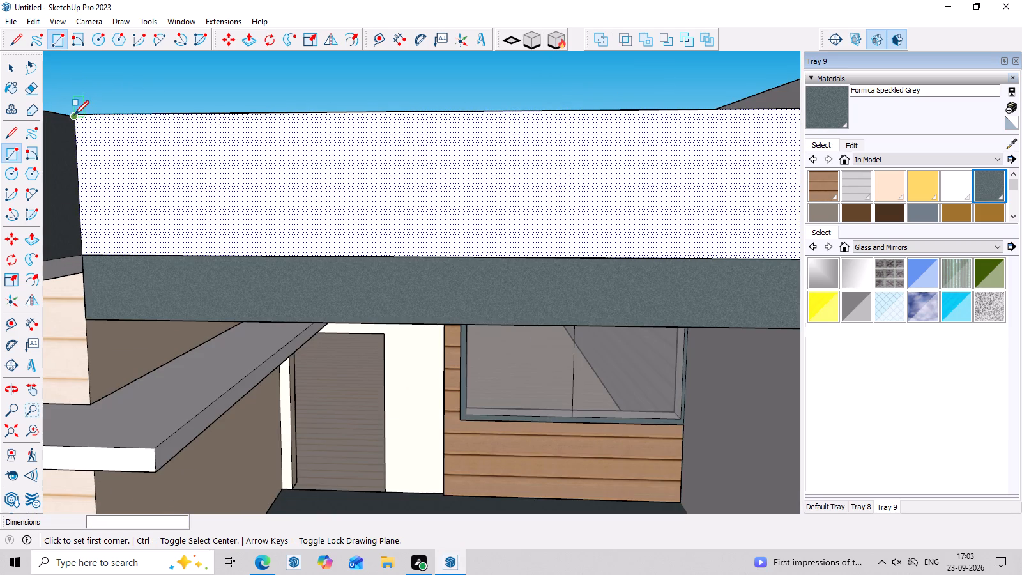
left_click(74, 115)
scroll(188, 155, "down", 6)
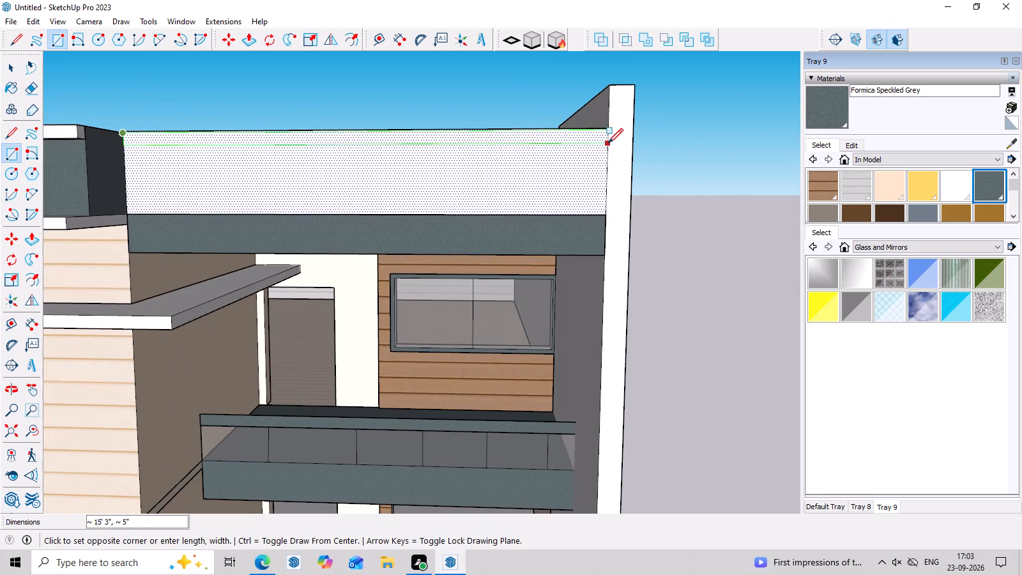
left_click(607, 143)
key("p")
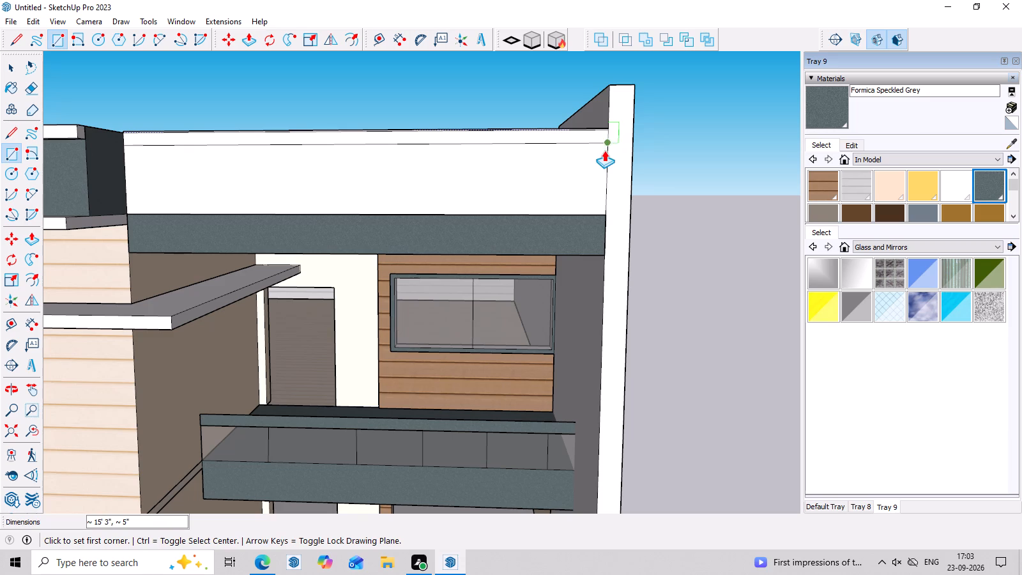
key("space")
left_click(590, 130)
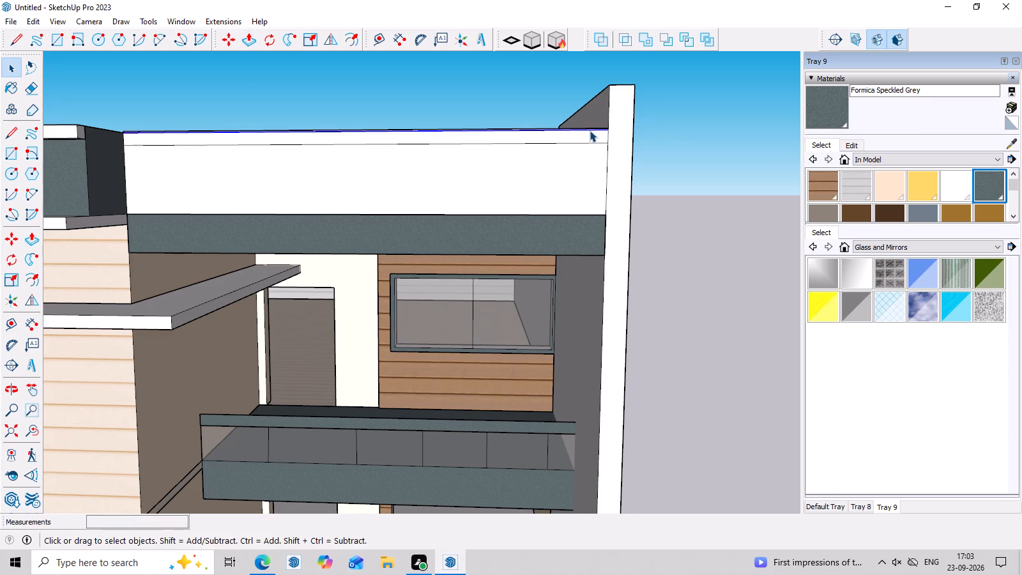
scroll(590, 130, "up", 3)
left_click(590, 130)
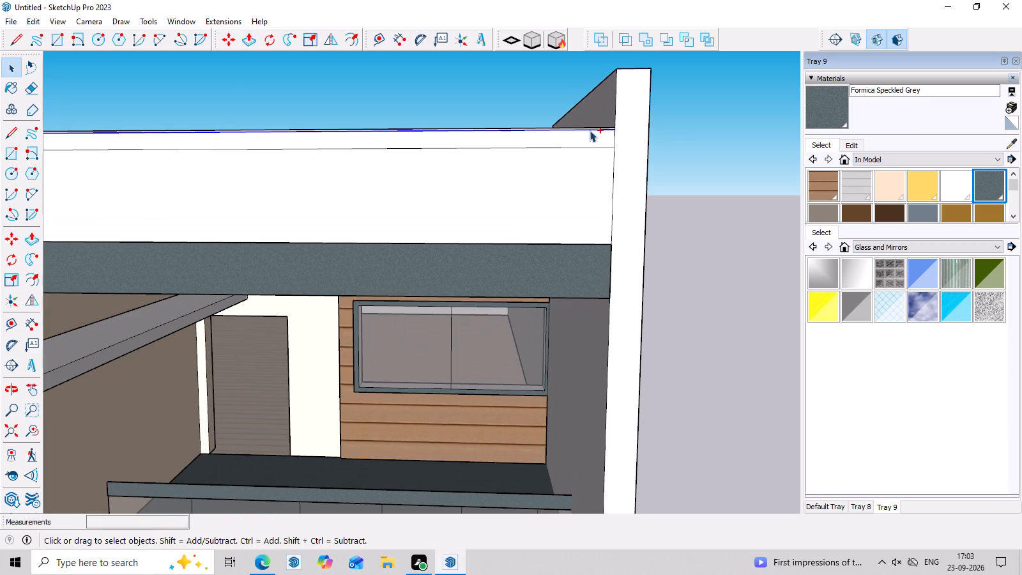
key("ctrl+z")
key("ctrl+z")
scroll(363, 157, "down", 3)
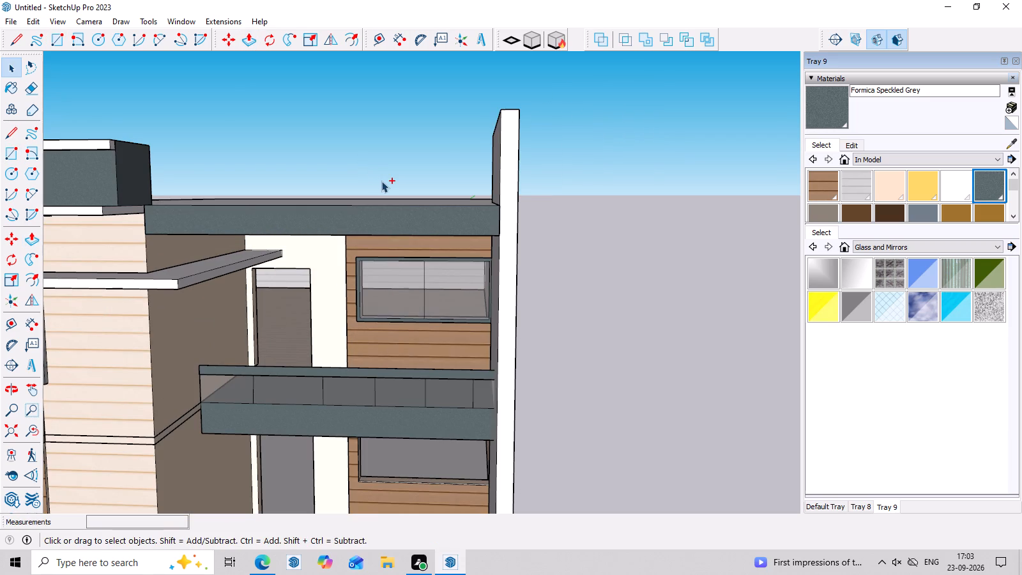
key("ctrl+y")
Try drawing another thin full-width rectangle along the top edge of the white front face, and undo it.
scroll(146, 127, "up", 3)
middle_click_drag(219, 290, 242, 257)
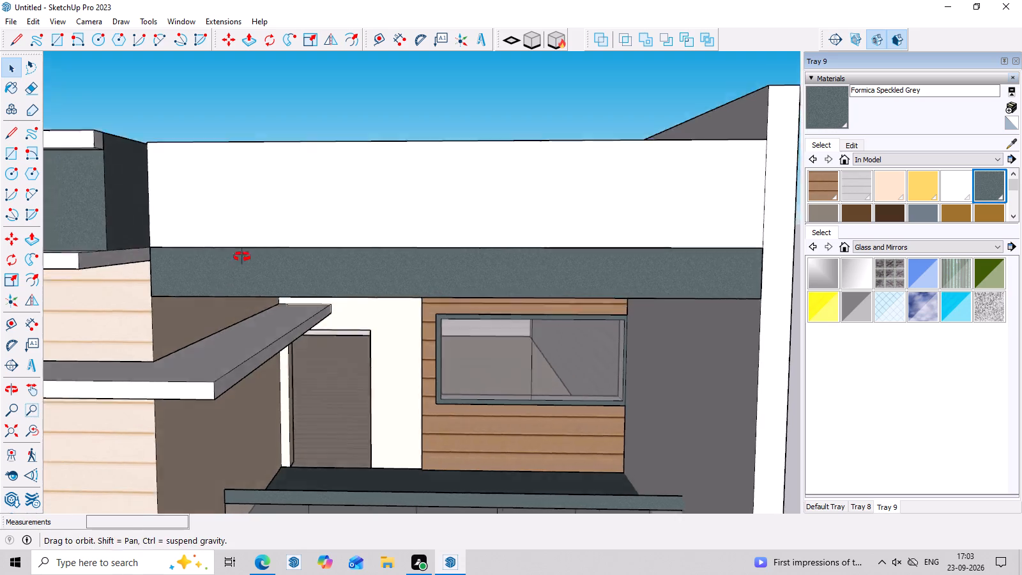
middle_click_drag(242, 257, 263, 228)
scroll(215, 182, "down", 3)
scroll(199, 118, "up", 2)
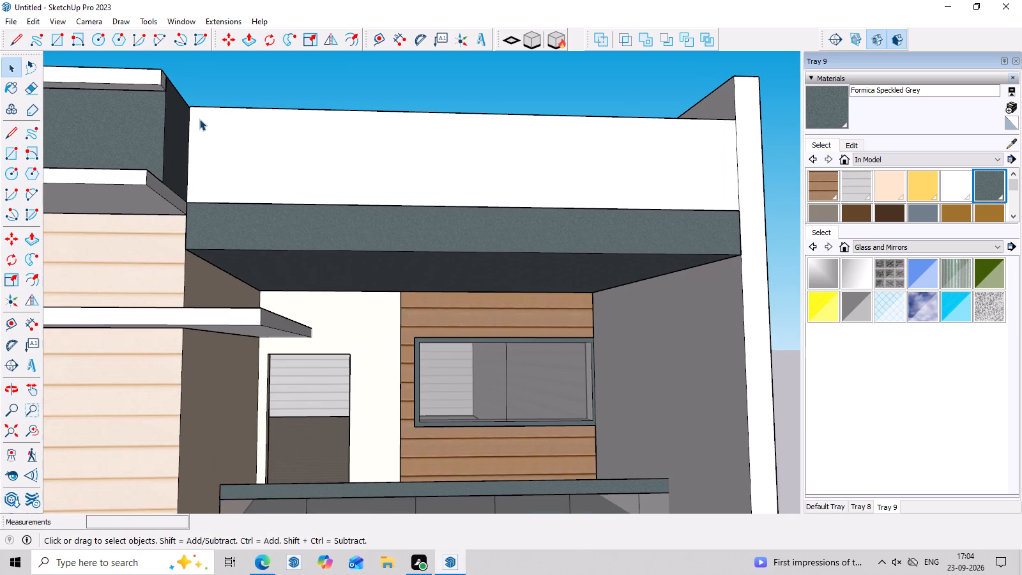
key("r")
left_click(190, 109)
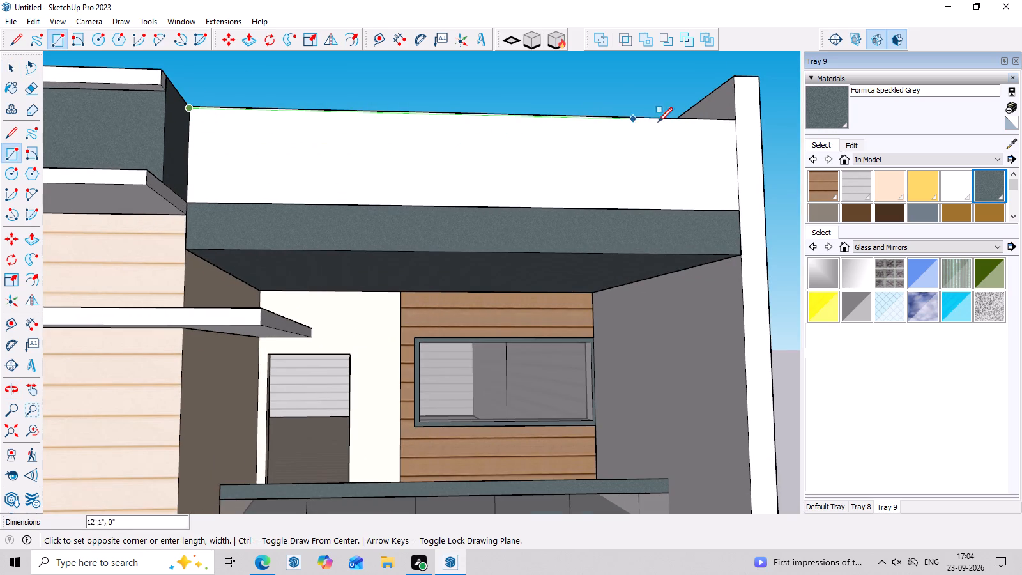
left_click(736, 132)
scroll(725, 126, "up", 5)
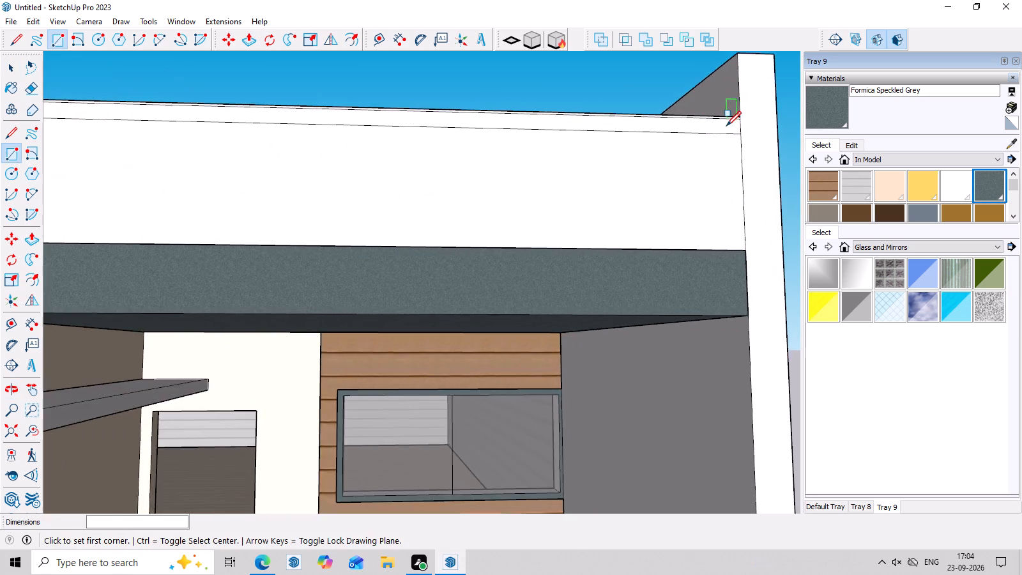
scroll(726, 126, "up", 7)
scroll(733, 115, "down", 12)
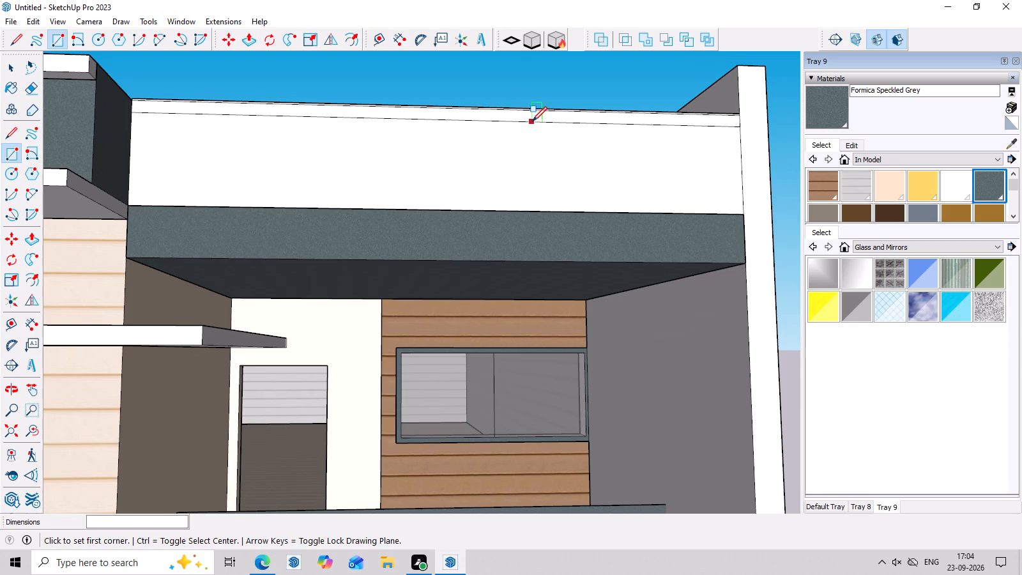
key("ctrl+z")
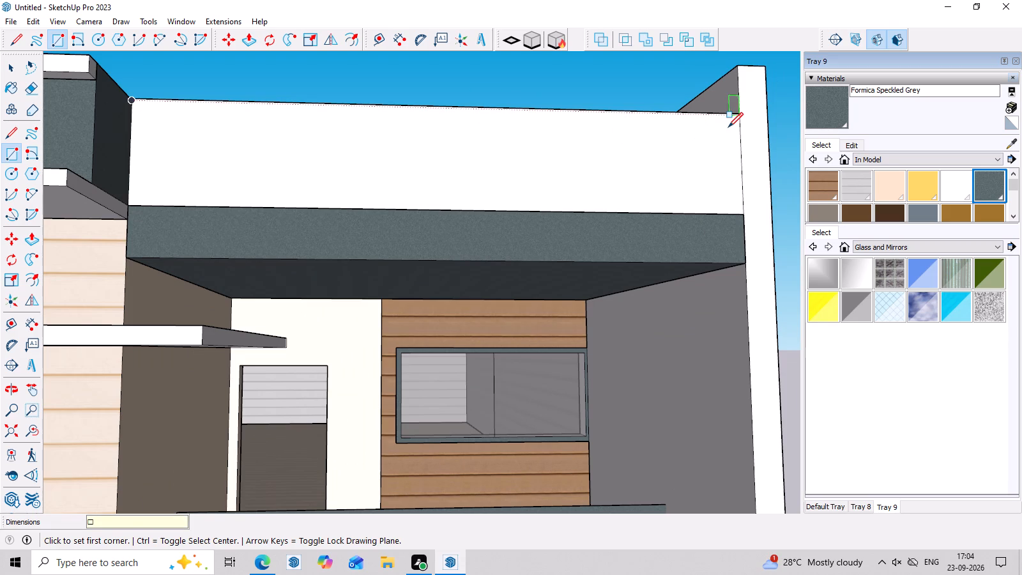
Draw a line about 15' 3" long across the white front face just below its top edge, from side wall to grey parapet.
key("l")
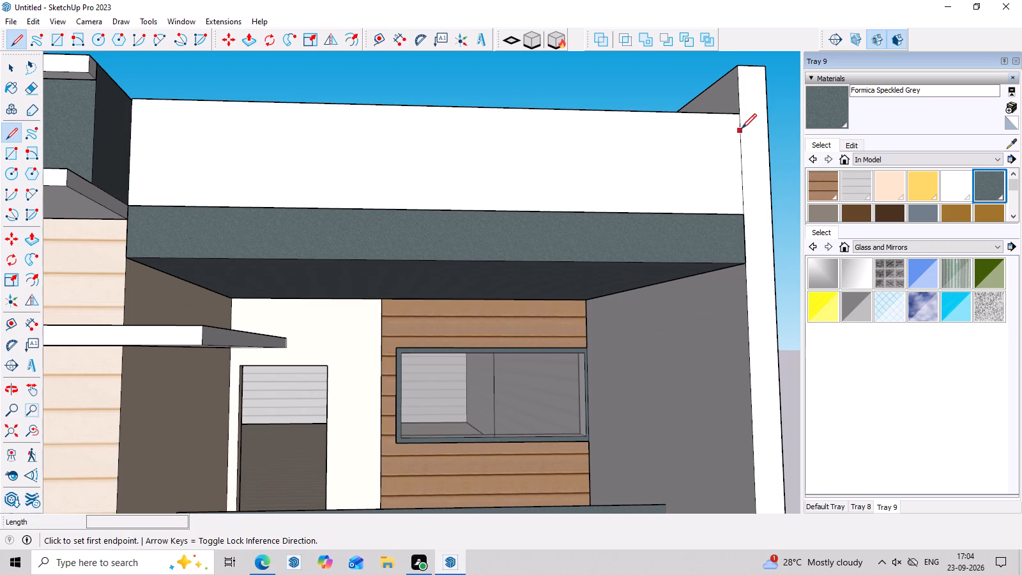
left_click(742, 128)
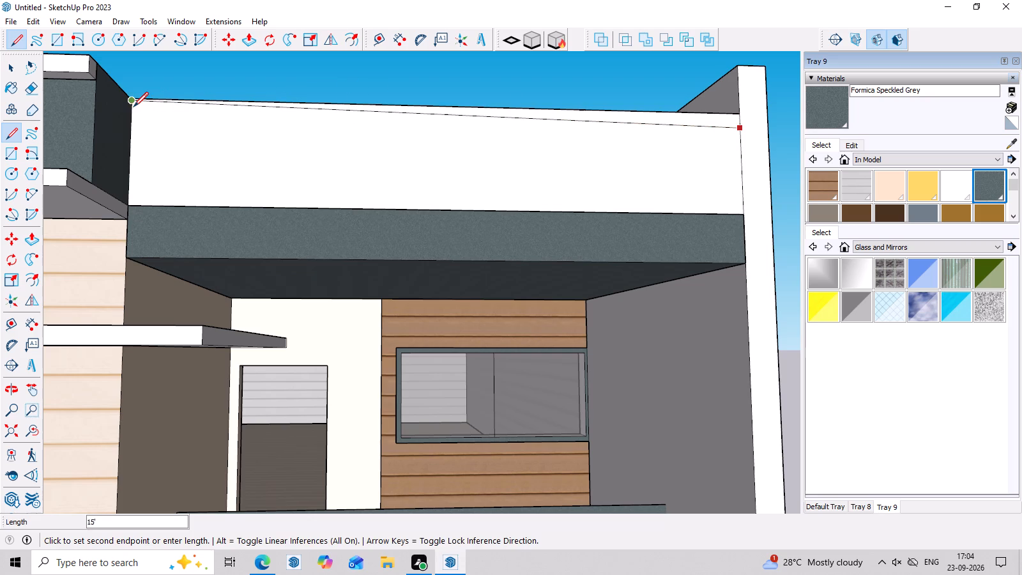
double_click(132, 112)
key("Escape")
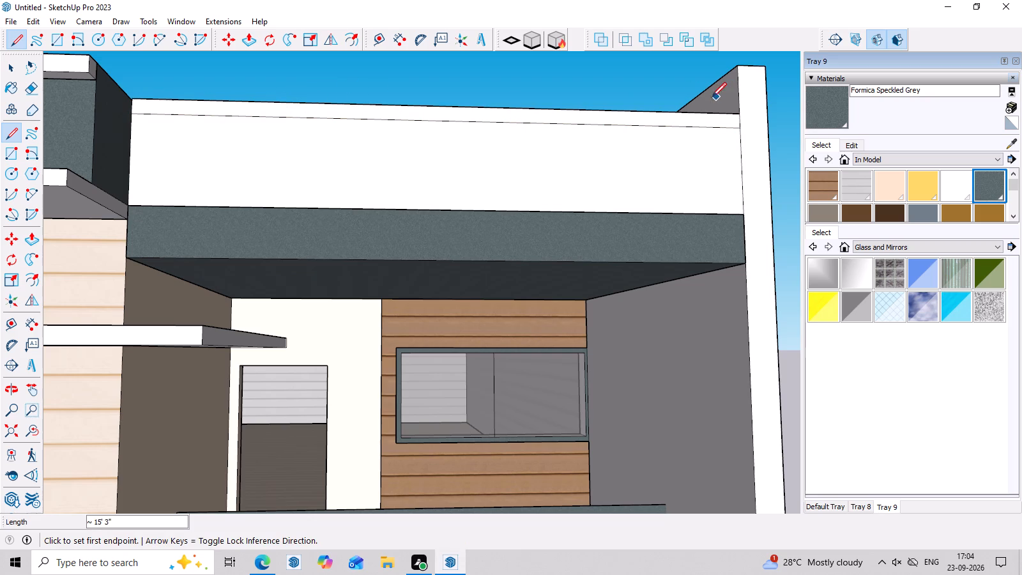
Push/Pull the thin strip at the top of the white front face outward by 0.5", and check its end at the side wall.
key("p")
left_click(708, 119)
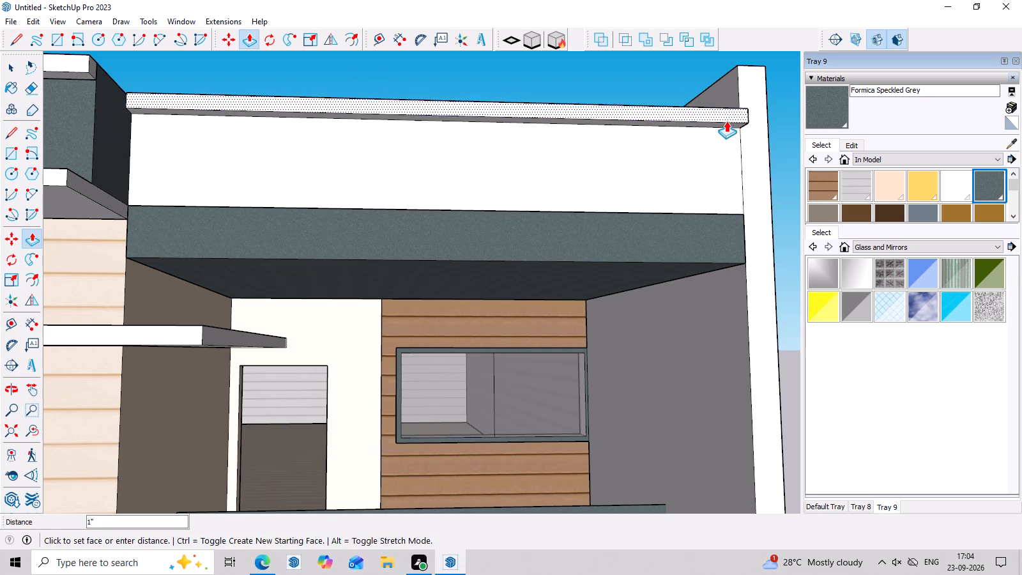
middle_click_drag(723, 122, 620, 133)
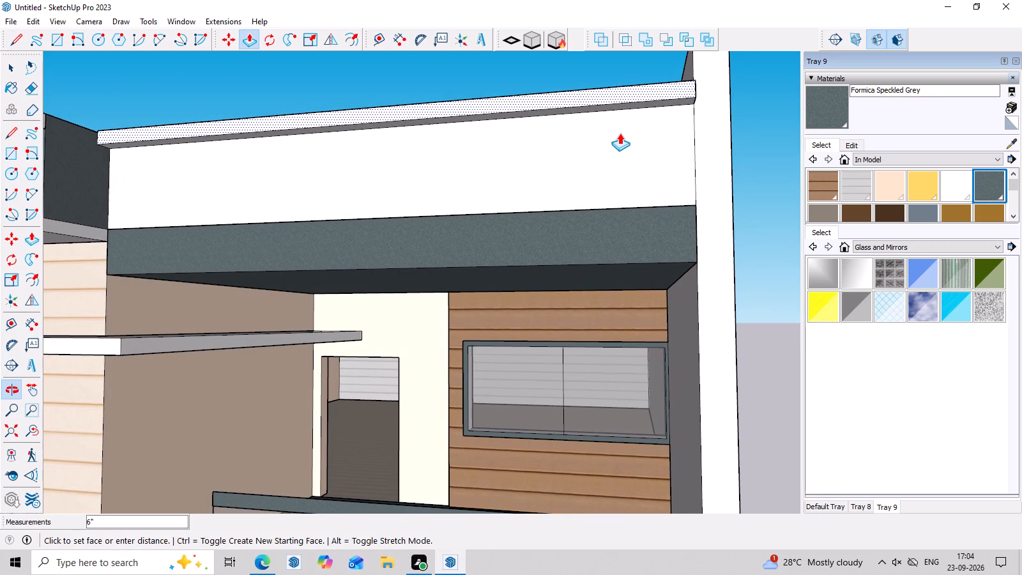
type(".5")
key("Return")
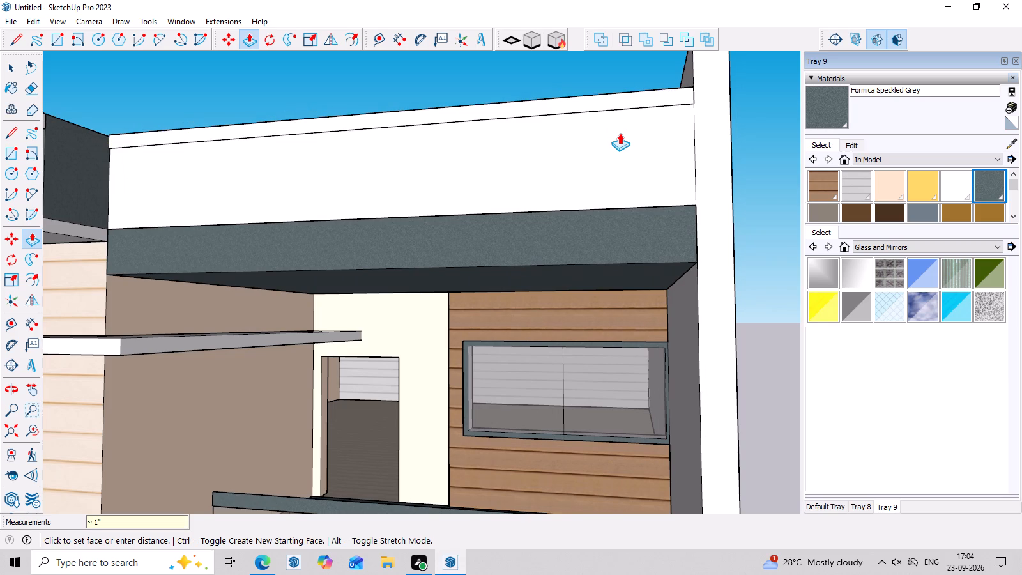
middle_click_drag(697, 88, 517, 111)
scroll(336, 94, "up", 3)
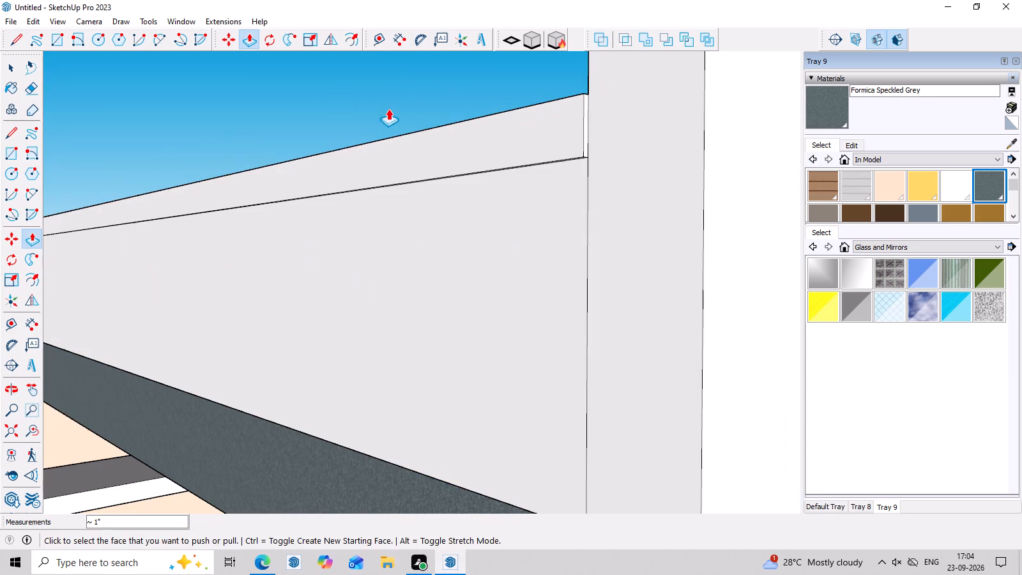
Push/Pull the thin strip along the white front face's top further outward by 2".
left_click(505, 133)
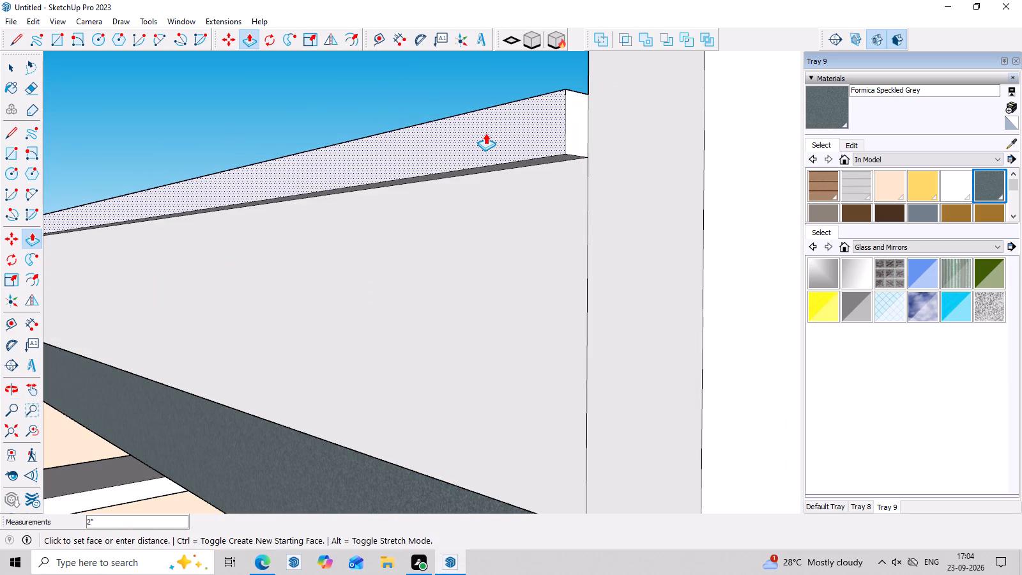
left_click(482, 133)
scroll(482, 133, "down", 15)
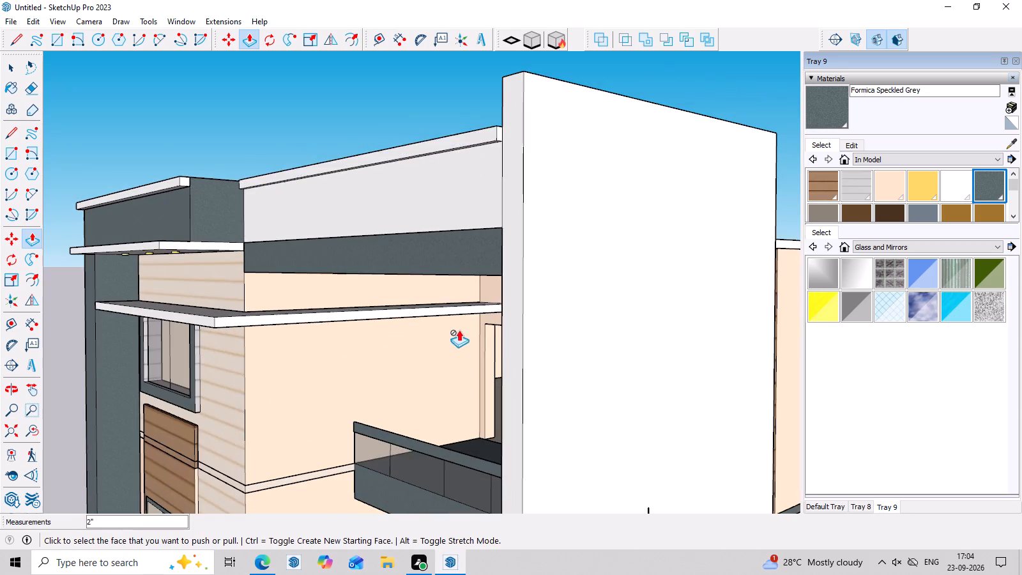
middle_click_drag(471, 362, 756, 420)
Sample Formica Speckled Grey from the roof slab's front edge and paint the projecting top band's front face with it.
key("space")
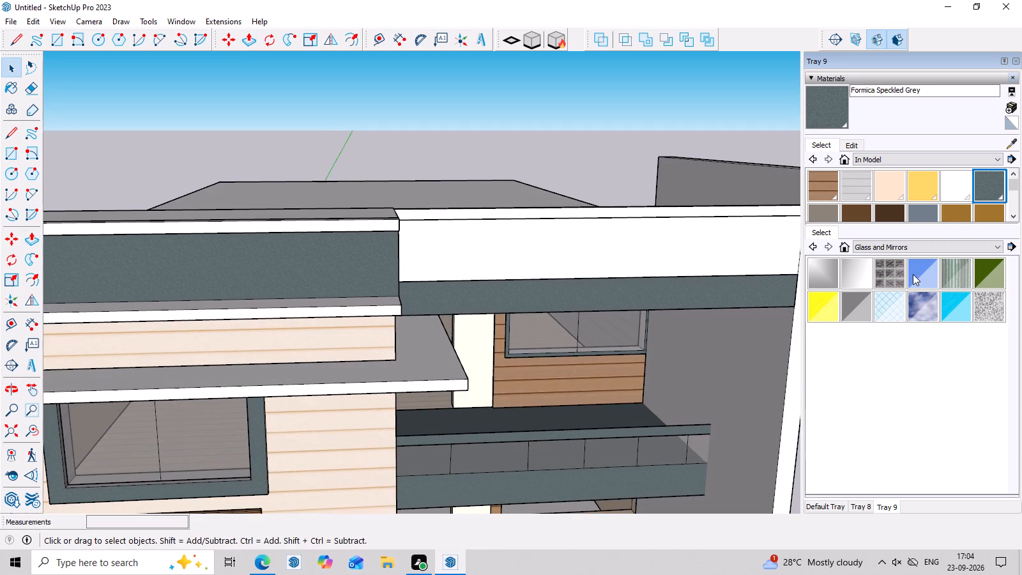
left_click(1012, 144)
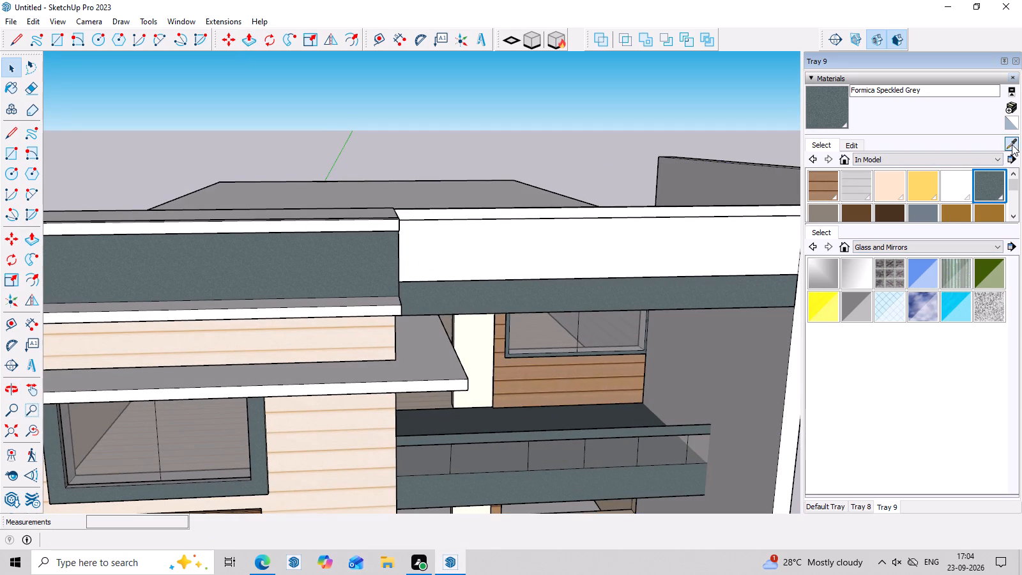
left_click(659, 297)
scroll(439, 197, "up", 6)
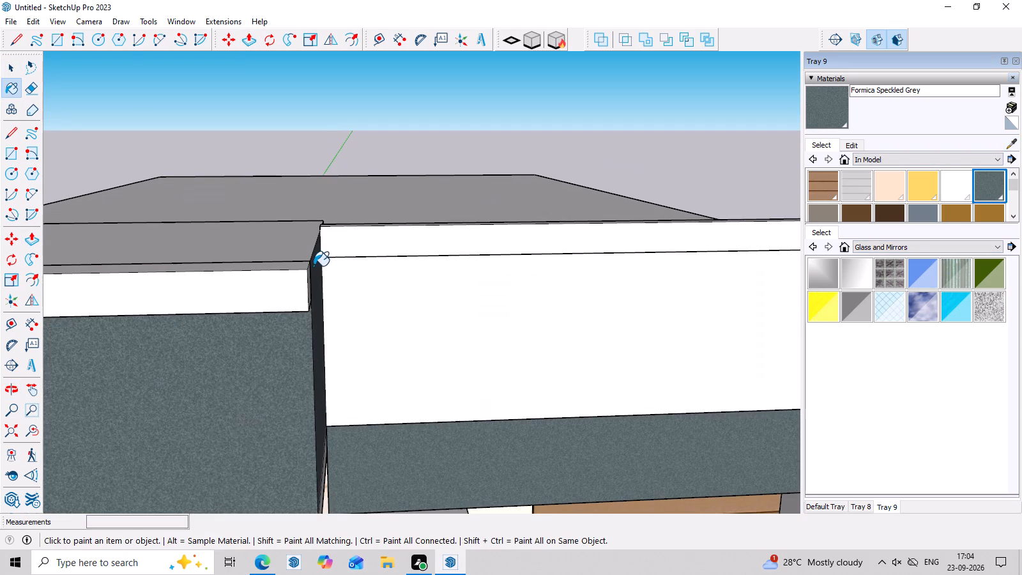
left_click(338, 233)
Paint the top face of the projecting band with Formica Speckled Grey as well.
scroll(338, 233, "down", 5)
scroll(366, 200, "up", 3)
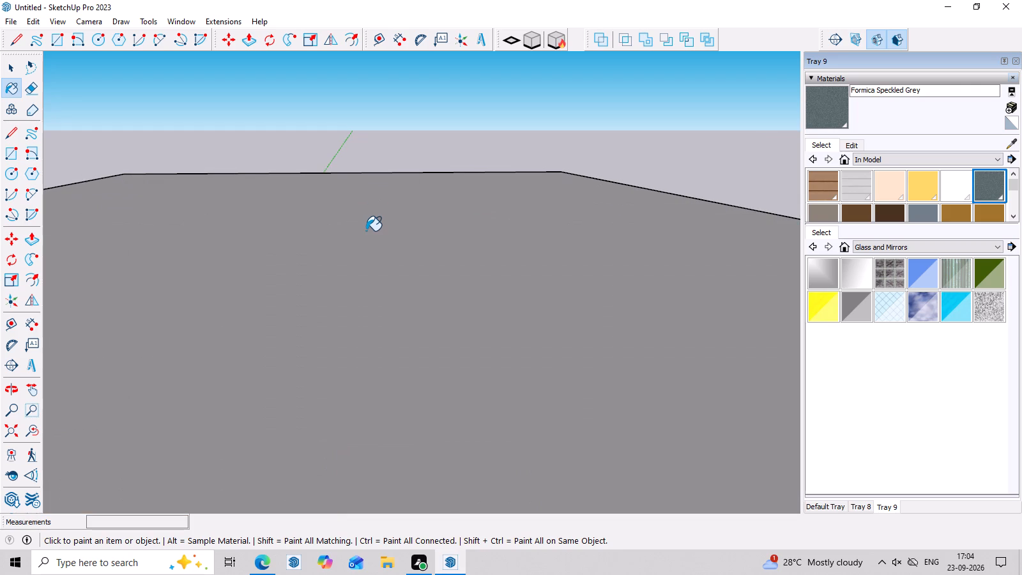
scroll(366, 231, "down", 7)
middle_click_drag(378, 234, 381, 371)
scroll(381, 376, "down", 1)
scroll(392, 340, "up", 4)
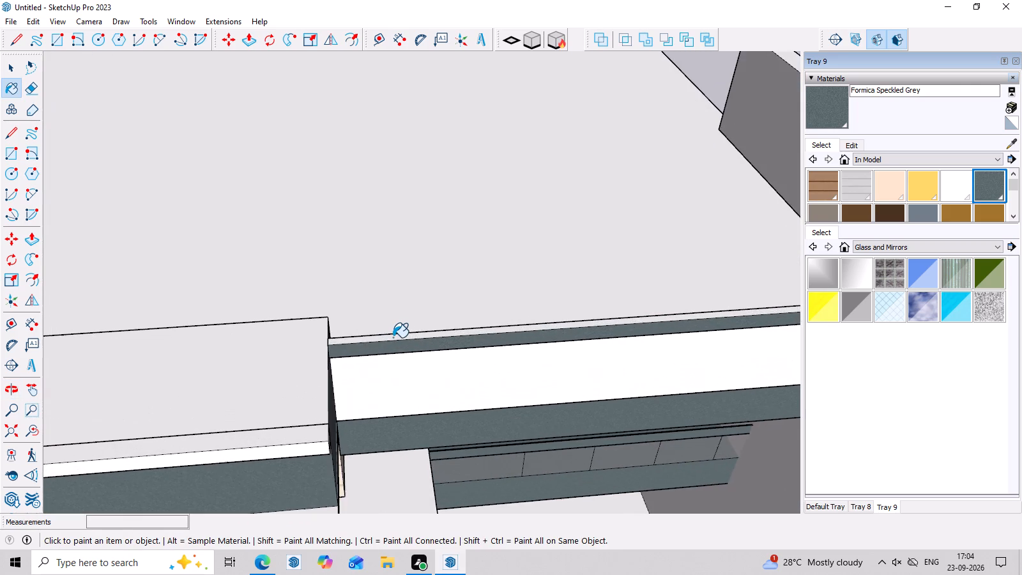
scroll(393, 337, "up", 2)
double_click(393, 337)
scroll(374, 329, "down", 12)
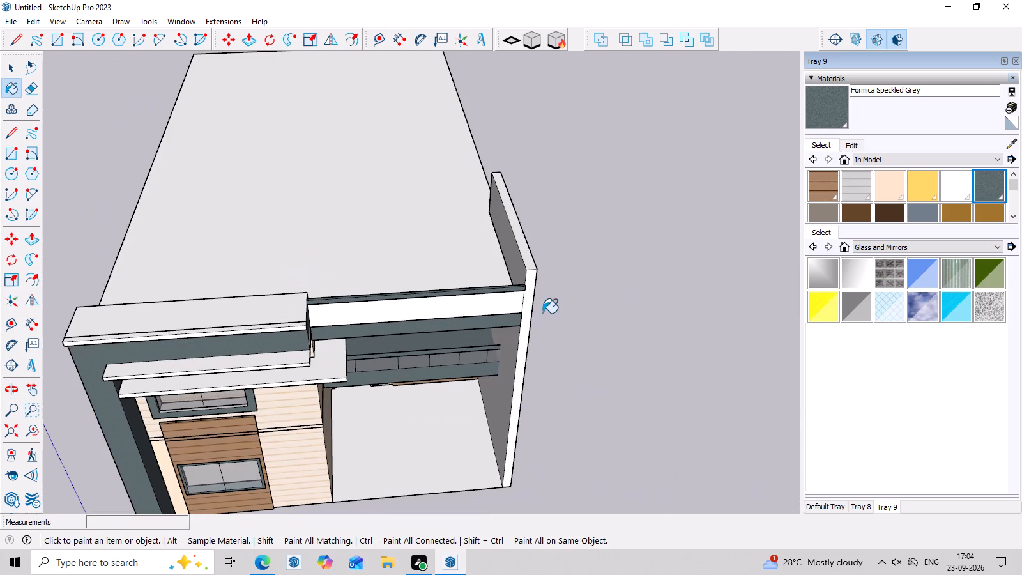
middle_click_drag(544, 304, 549, 121)
scroll(656, 219, "up", 4)
middle_click(637, 288)
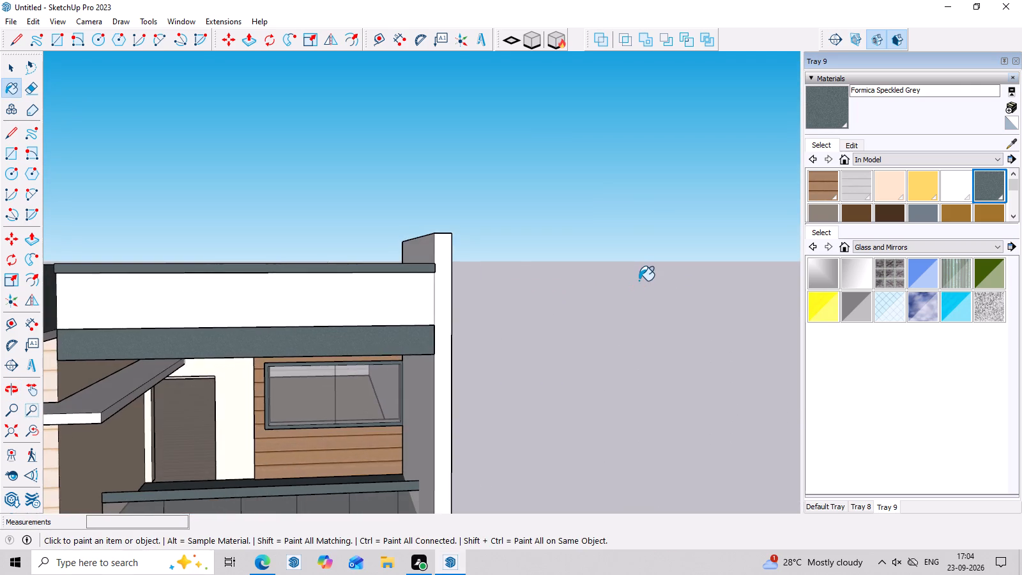
scroll(639, 280, "down", 2)
scroll(654, 346, "down", 3)
key("space")
Draw a vertical line about 2' 3" long on the white face near the grey parapet, from the slab edge up to the band.
scroll(647, 362, "up", 2)
middle_click_drag(647, 362, 561, 360)
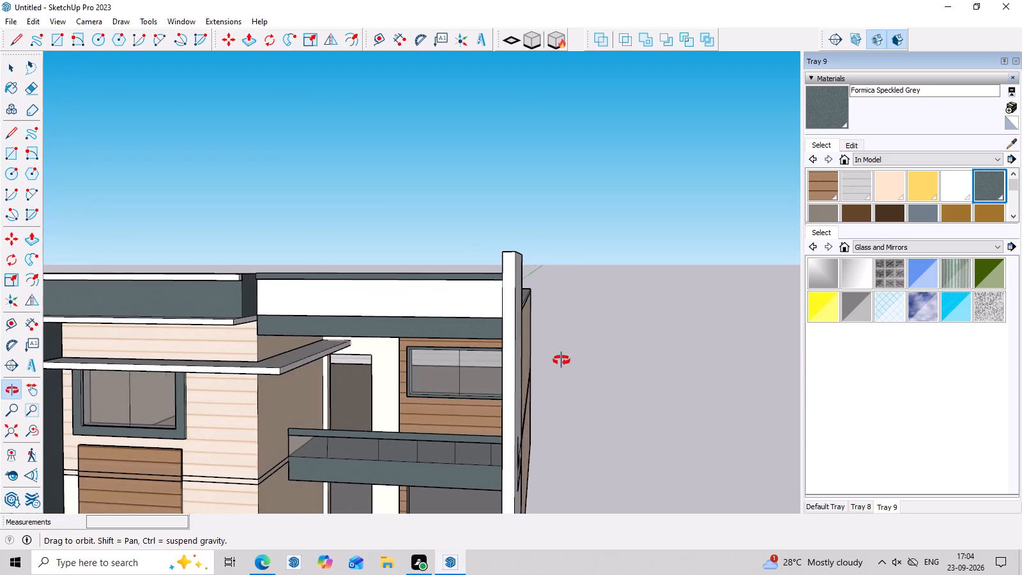
middle_click_drag(561, 360, 561, 360)
scroll(369, 303, "up", 3)
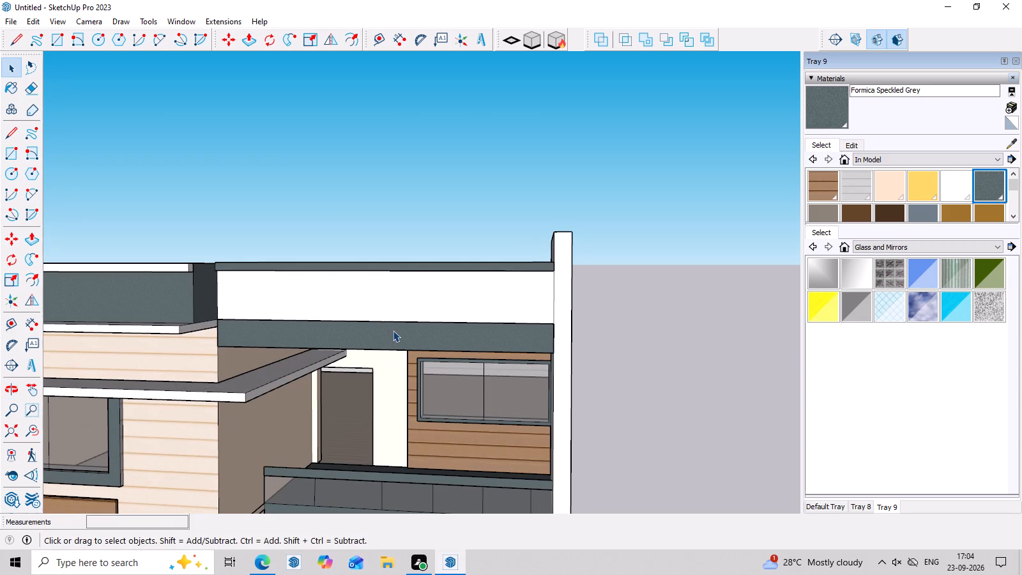
scroll(249, 316, "up", 5)
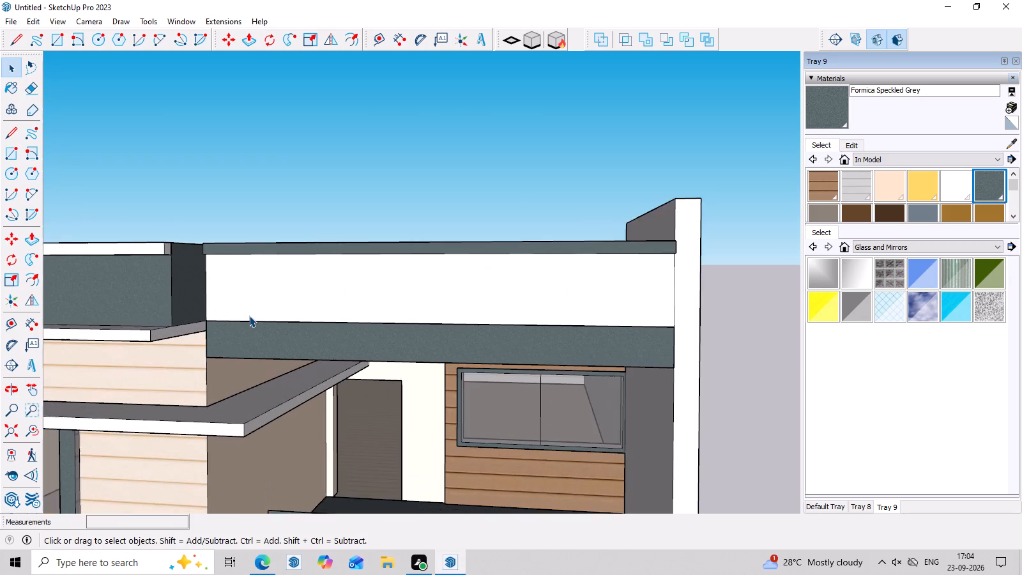
scroll(249, 316, "up", 2)
middle_click_drag(331, 335, 349, 326)
key("l")
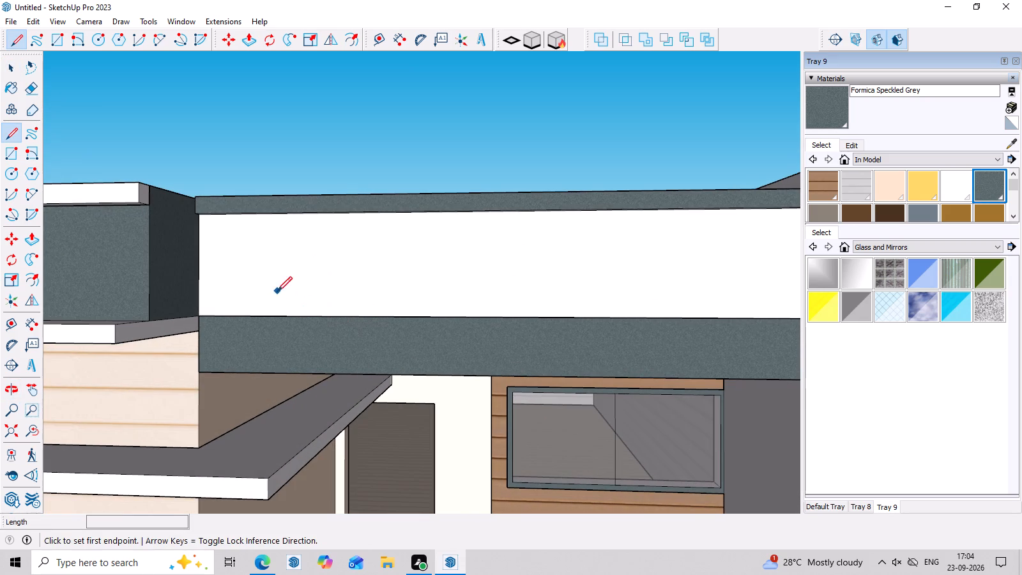
left_click(306, 318)
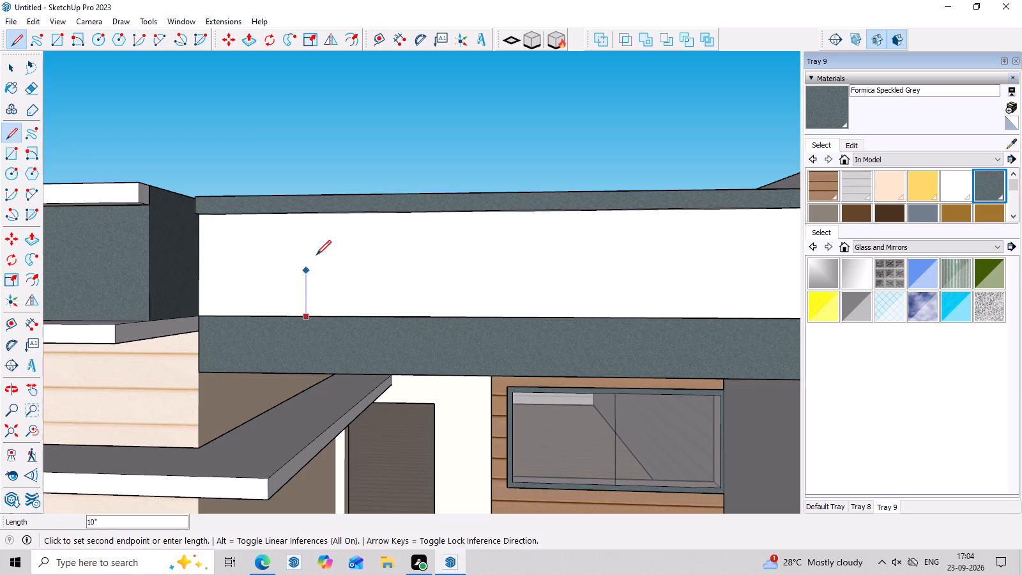
scroll(310, 215, "up", 4)
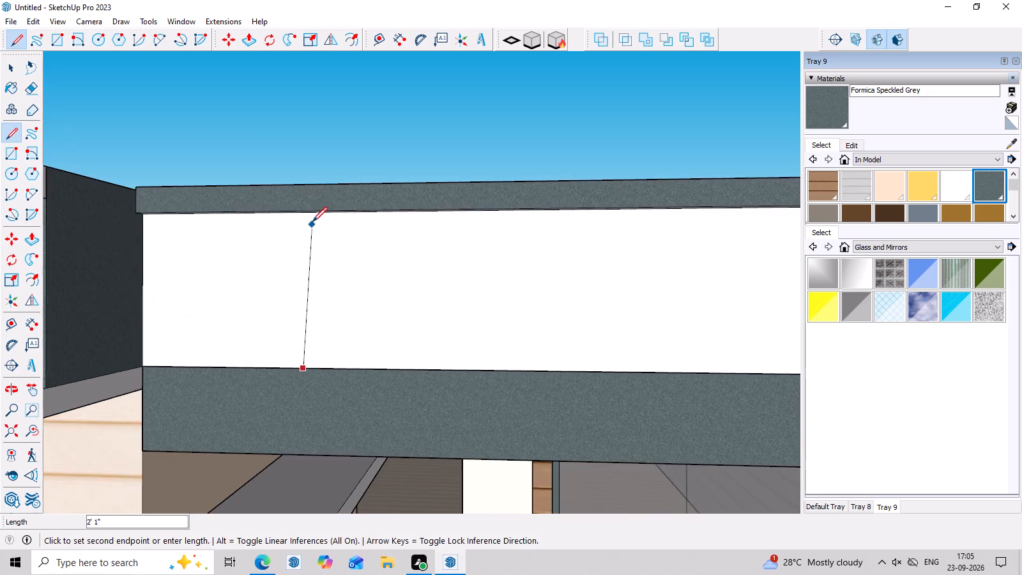
middle_click_drag(312, 222, 331, 102)
scroll(327, 193, "up", 3)
scroll(287, 232, "up", 3)
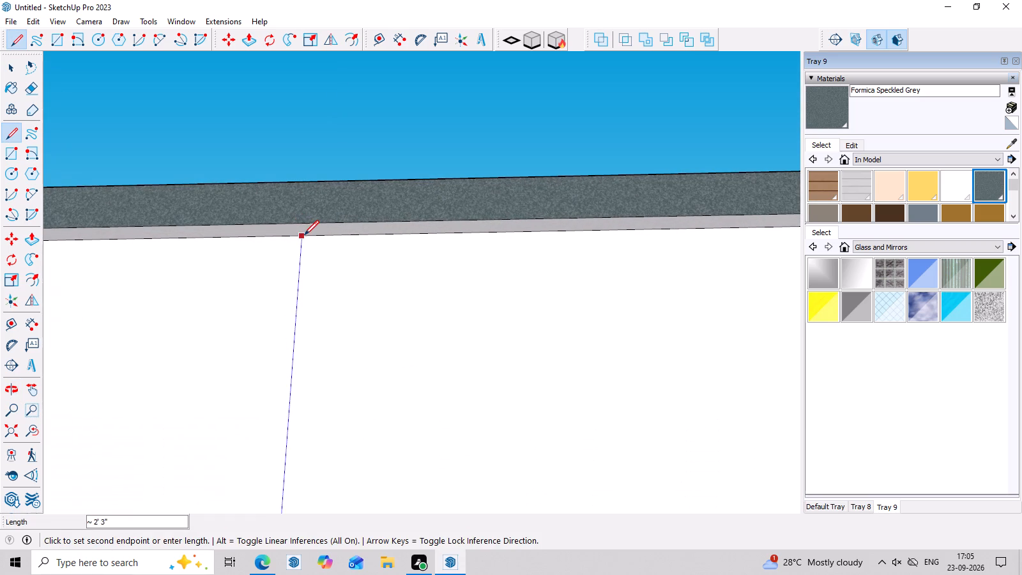
left_click(304, 235)
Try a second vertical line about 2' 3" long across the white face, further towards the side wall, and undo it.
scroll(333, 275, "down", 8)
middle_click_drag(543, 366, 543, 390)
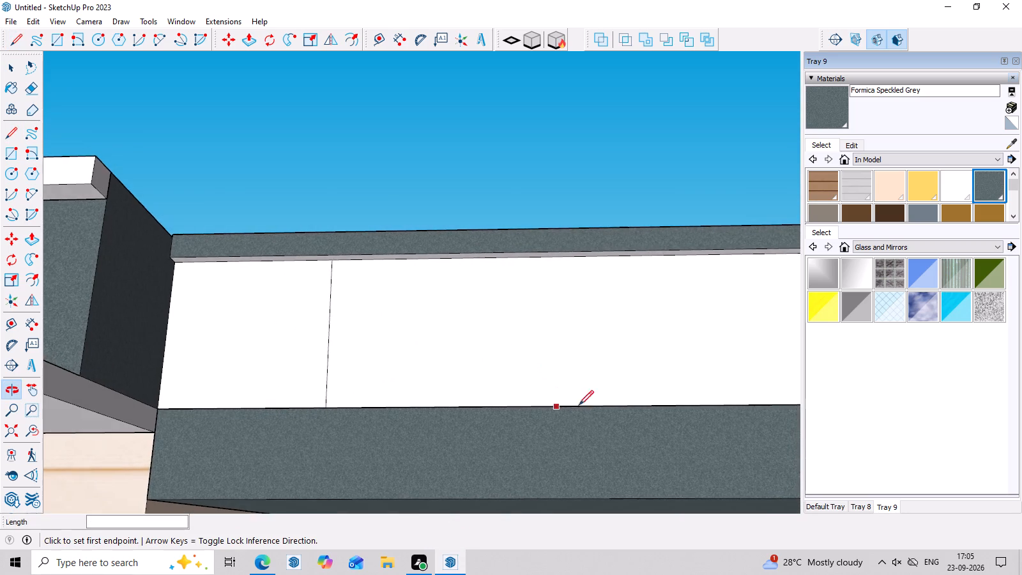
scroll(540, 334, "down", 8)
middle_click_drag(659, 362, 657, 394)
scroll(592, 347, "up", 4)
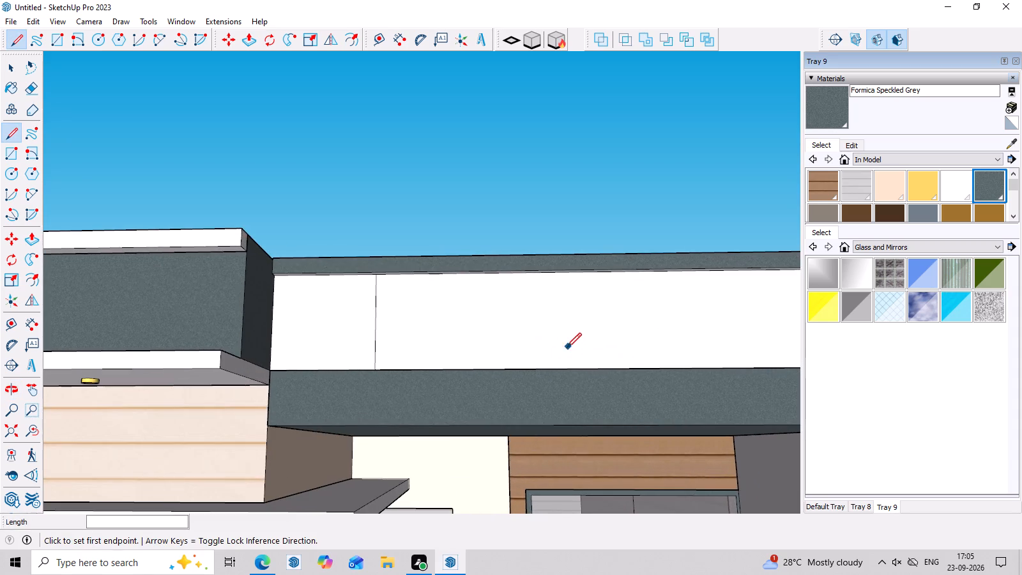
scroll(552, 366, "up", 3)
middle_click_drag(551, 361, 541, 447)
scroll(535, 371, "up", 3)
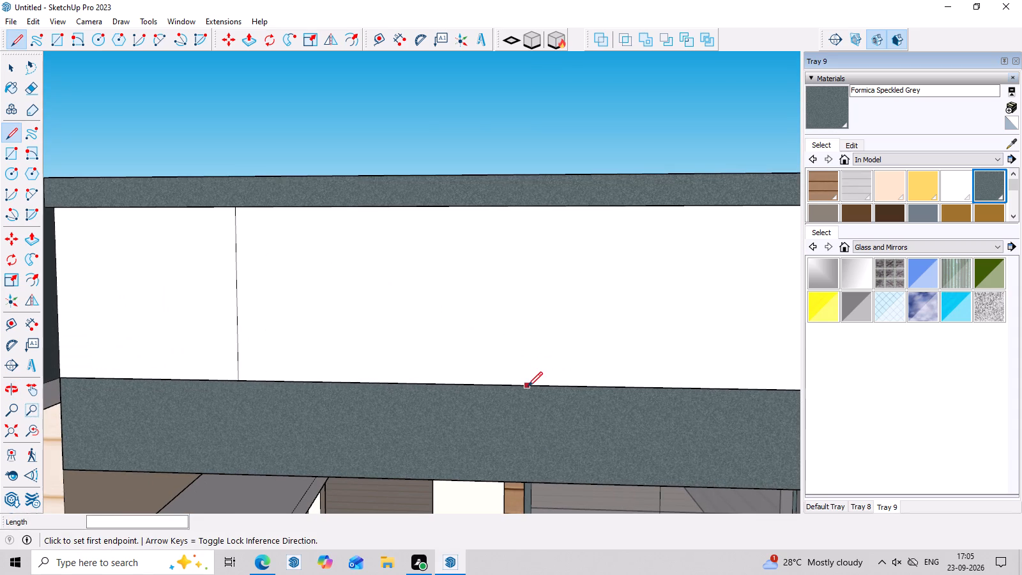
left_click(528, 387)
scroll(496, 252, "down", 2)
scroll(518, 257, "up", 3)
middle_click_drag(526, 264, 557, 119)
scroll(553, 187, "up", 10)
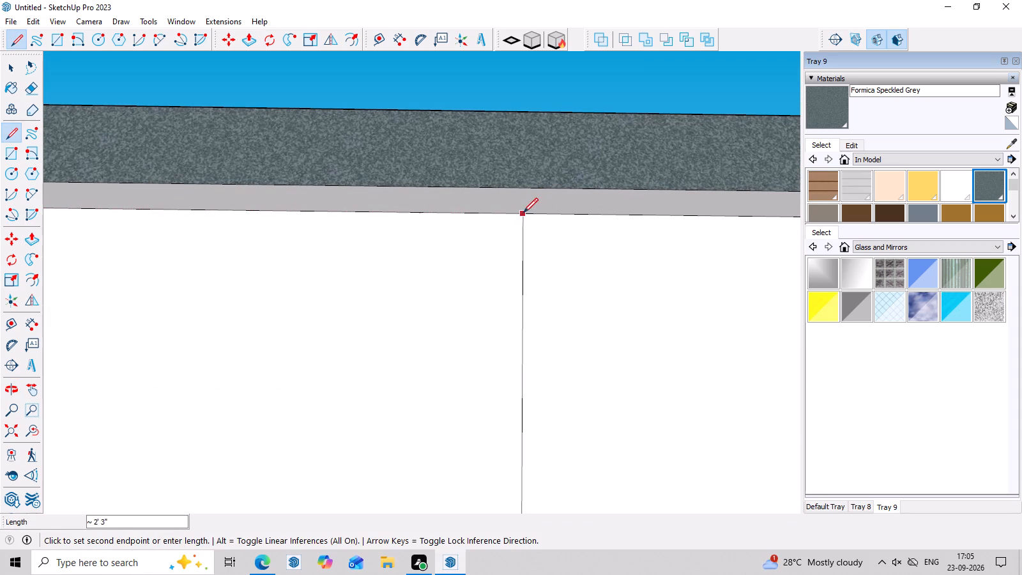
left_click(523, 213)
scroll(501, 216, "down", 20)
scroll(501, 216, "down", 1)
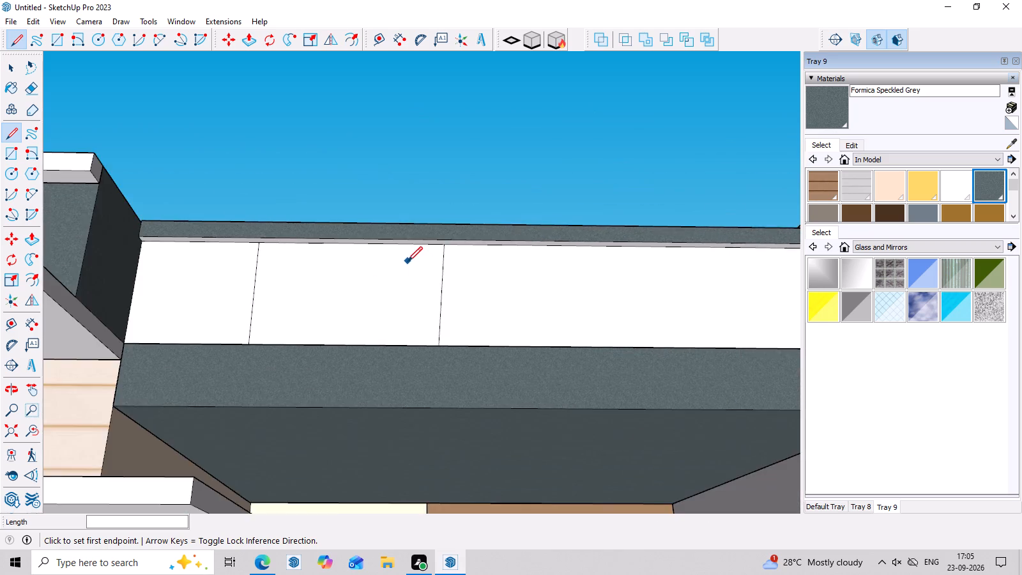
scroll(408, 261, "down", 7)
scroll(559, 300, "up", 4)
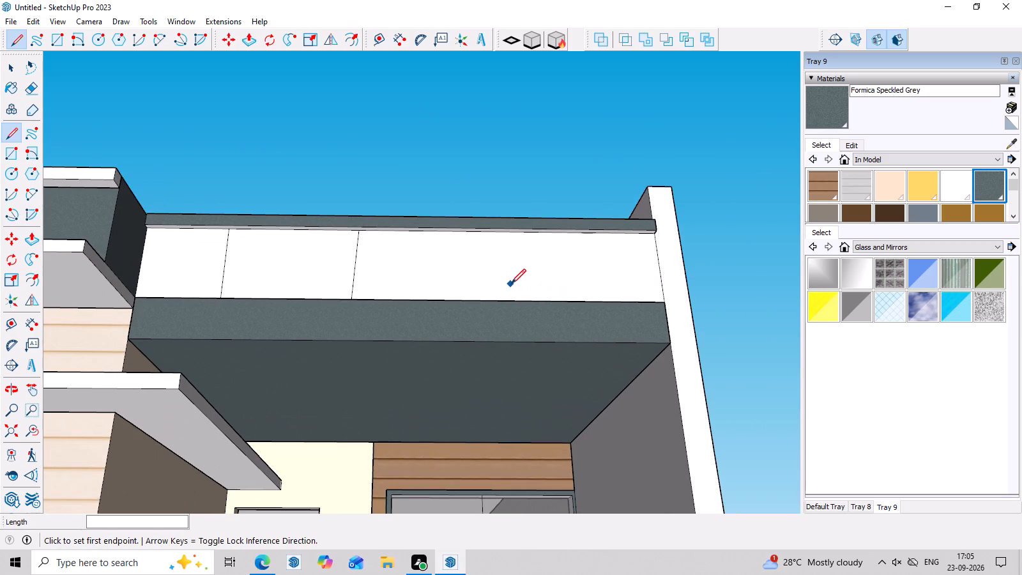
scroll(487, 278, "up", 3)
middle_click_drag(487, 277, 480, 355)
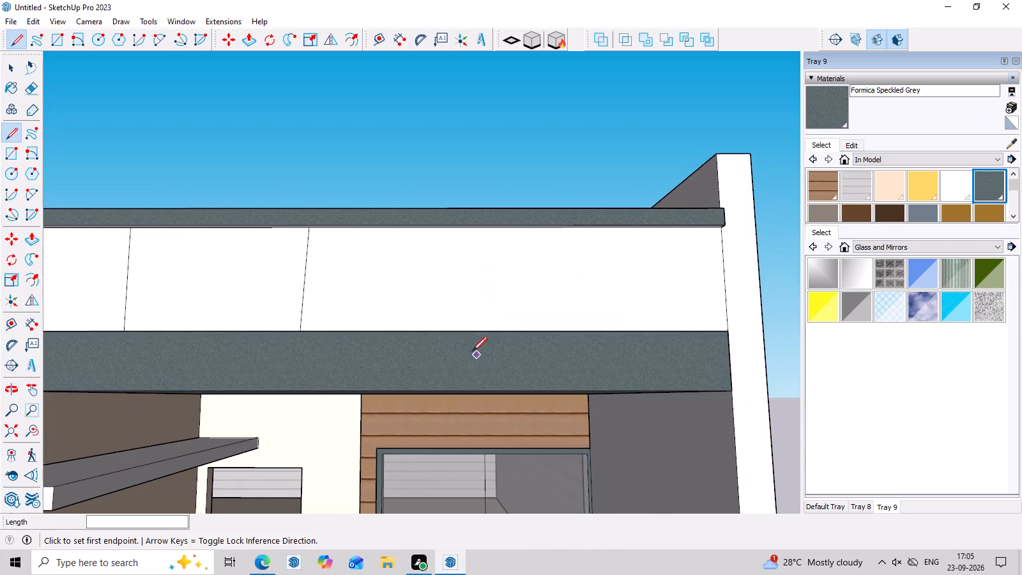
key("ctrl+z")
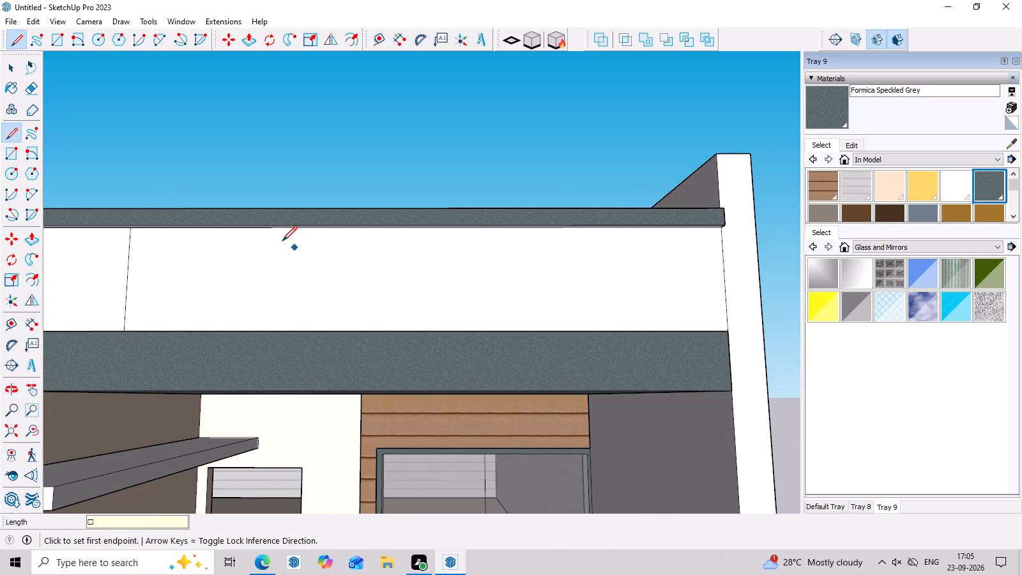
Draw a second dividing line about 2' 3" long across the white face, from the slab edge up to the band's underside.
scroll(279, 251, "up", 3)
middle_click_drag(377, 330, 362, 208)
scroll(333, 287, "up", 3)
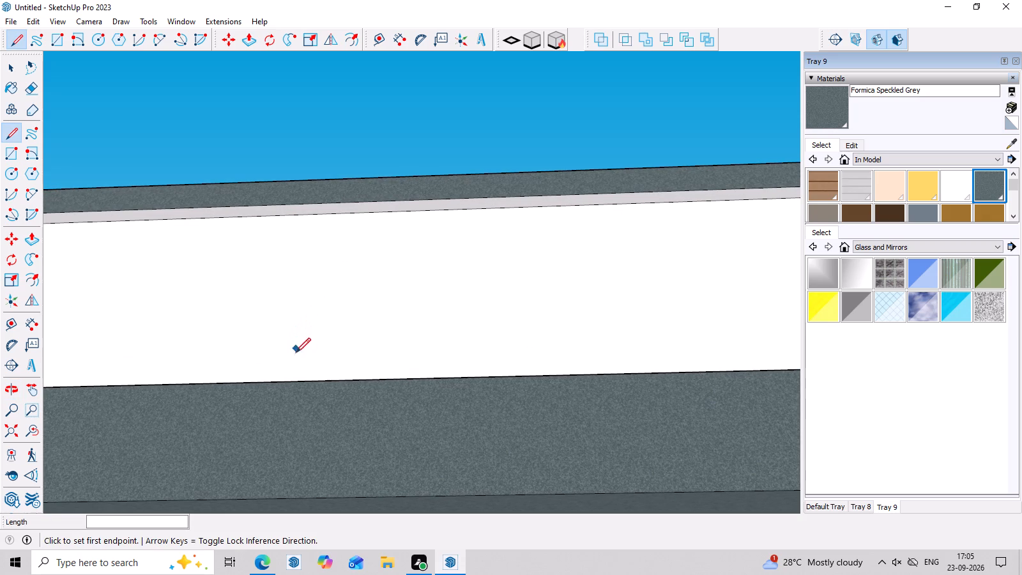
left_click(292, 384)
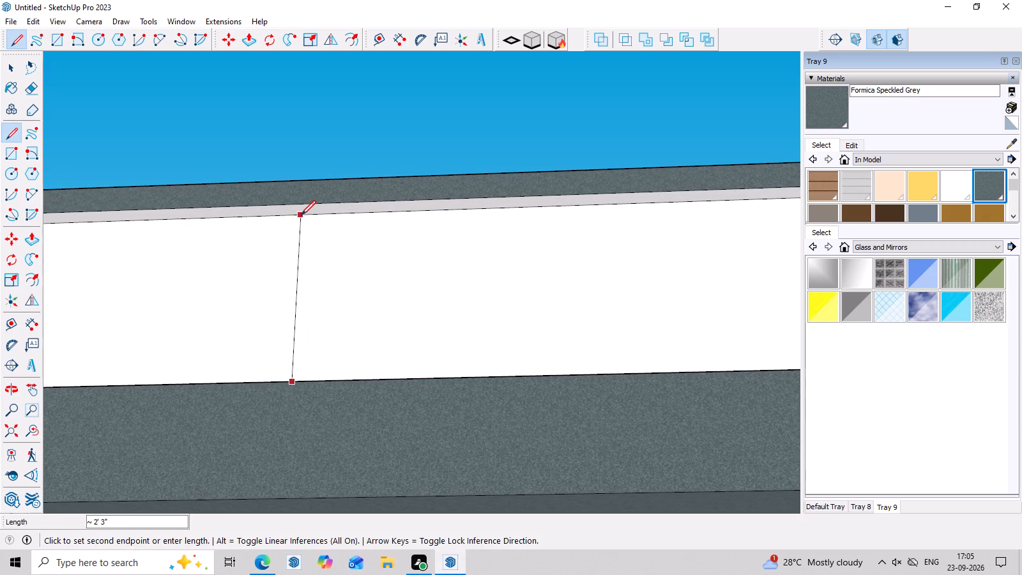
left_click(301, 215)
Draw a third vertical line about 2' 3" long on the white face, between the second line and the side wall.
scroll(317, 234, "down", 13)
middle_click_drag(436, 290, 446, 455)
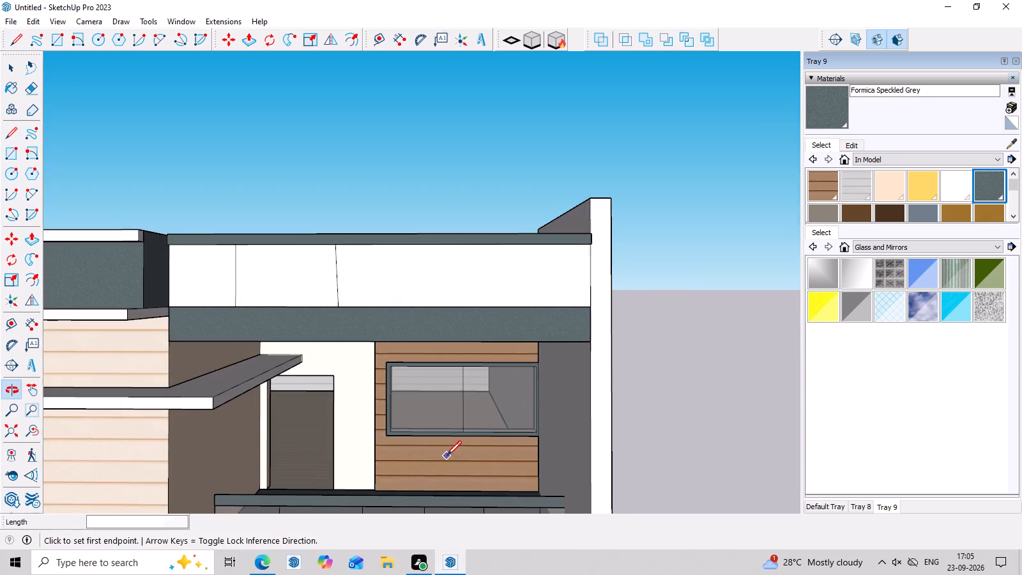
scroll(456, 280, "up", 7)
double_click(439, 328)
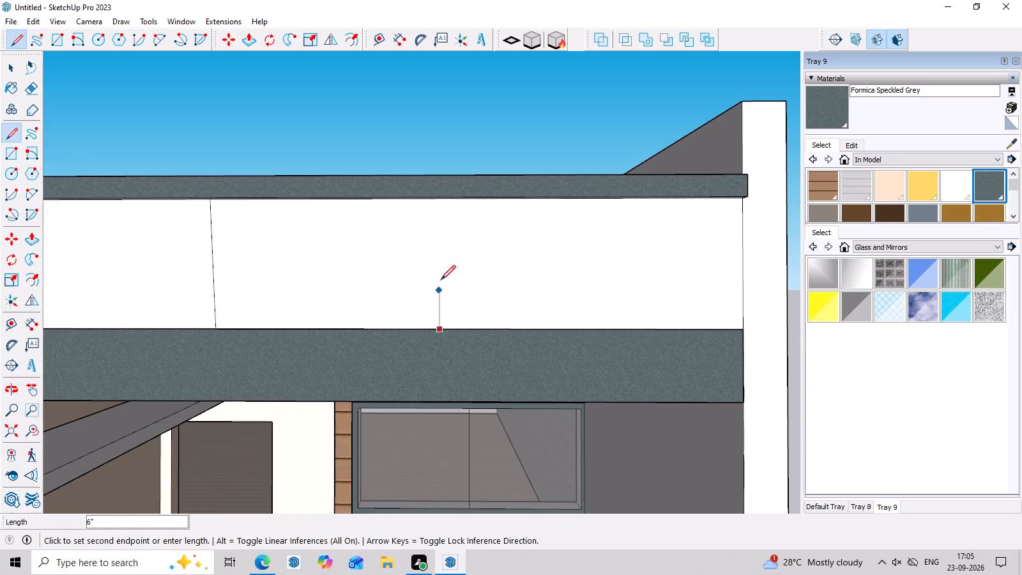
left_click(443, 206)
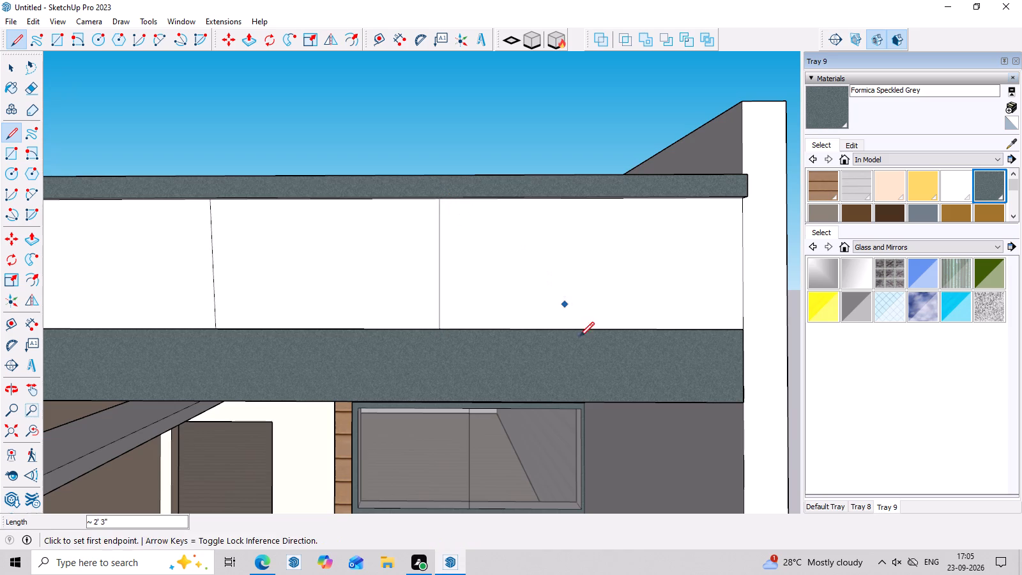
Draw a fourth vertical line from the slab edge to the band, between the third line and the side wall.
middle_click_drag(579, 341, 597, 165)
middle_click_drag(663, 295, 651, 419)
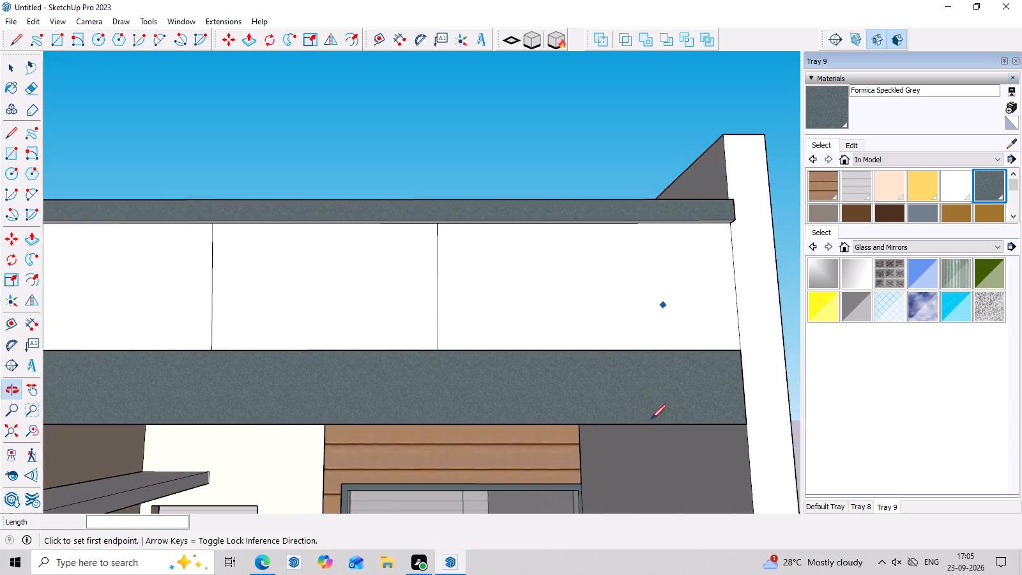
scroll(633, 363, "up", 3)
left_click(618, 343)
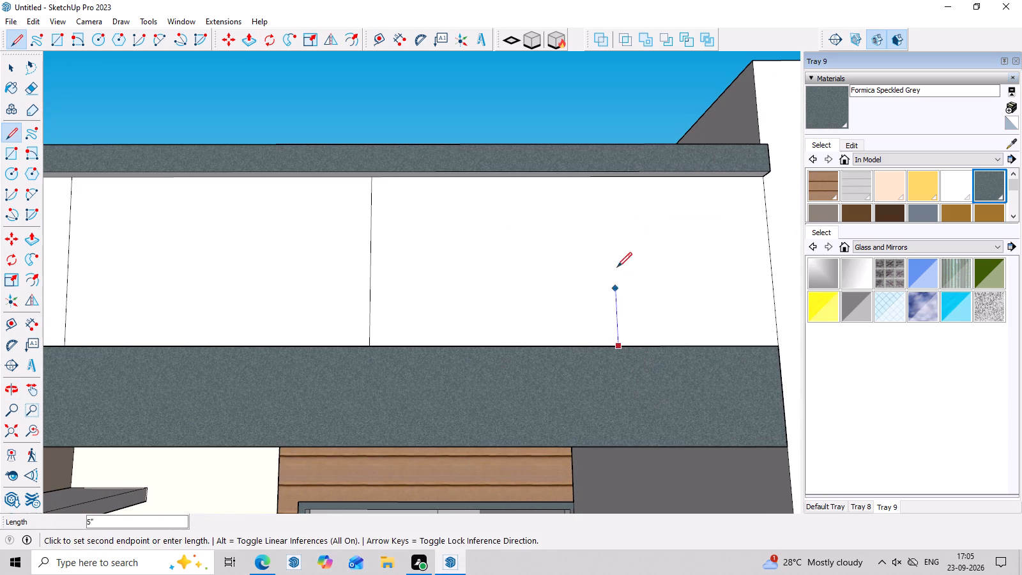
left_click(611, 180)
scroll(626, 227, "down", 2)
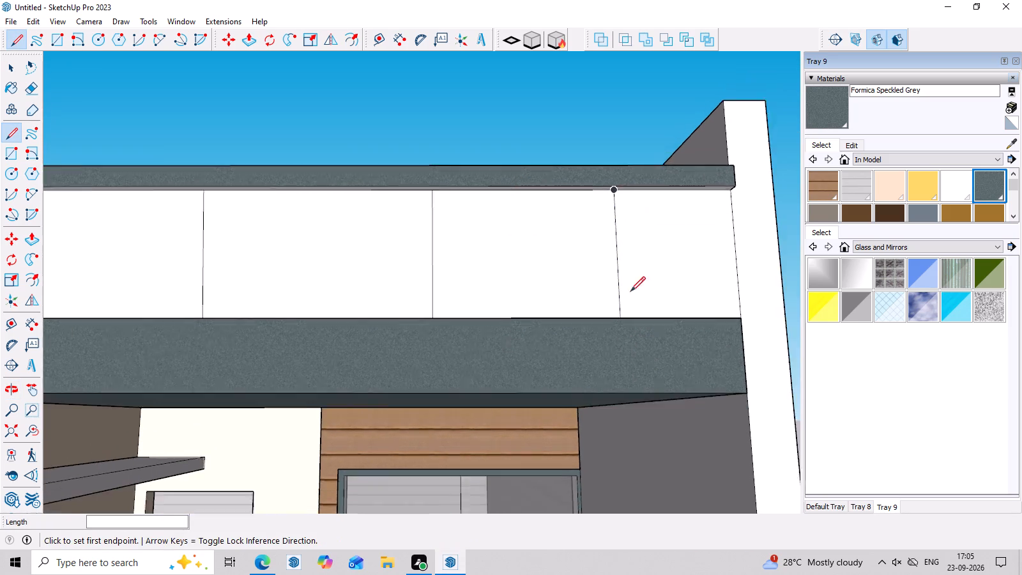
scroll(630, 291, "down", 9)
middle_click_drag(659, 399, 672, 454)
key("Escape")
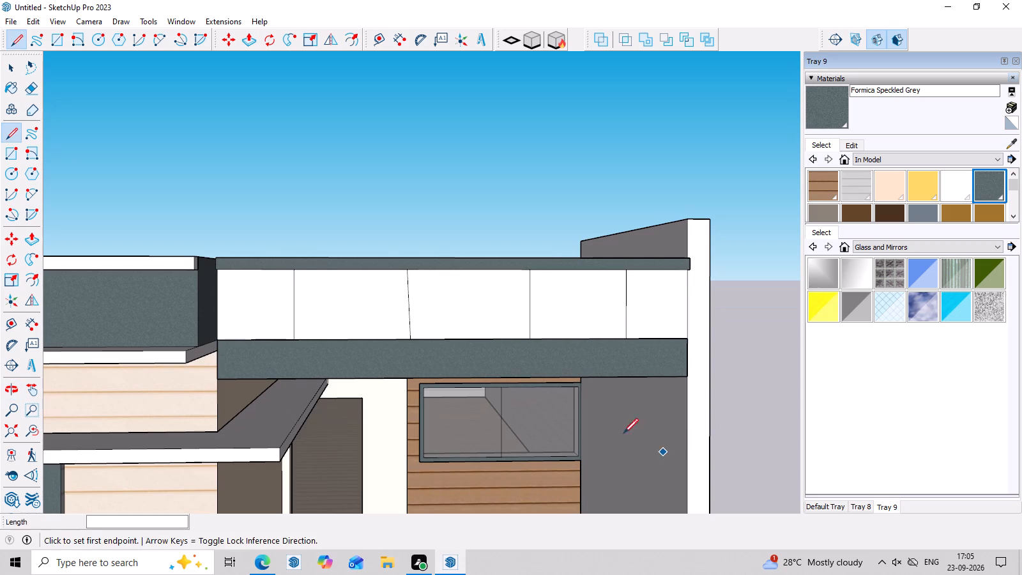
Replace the slanted dividing line on the white parapet face with a vertical one about 2' 3" long, from slab edge to top band.
key("space")
left_click(406, 299)
scroll(406, 299, "up", 3)
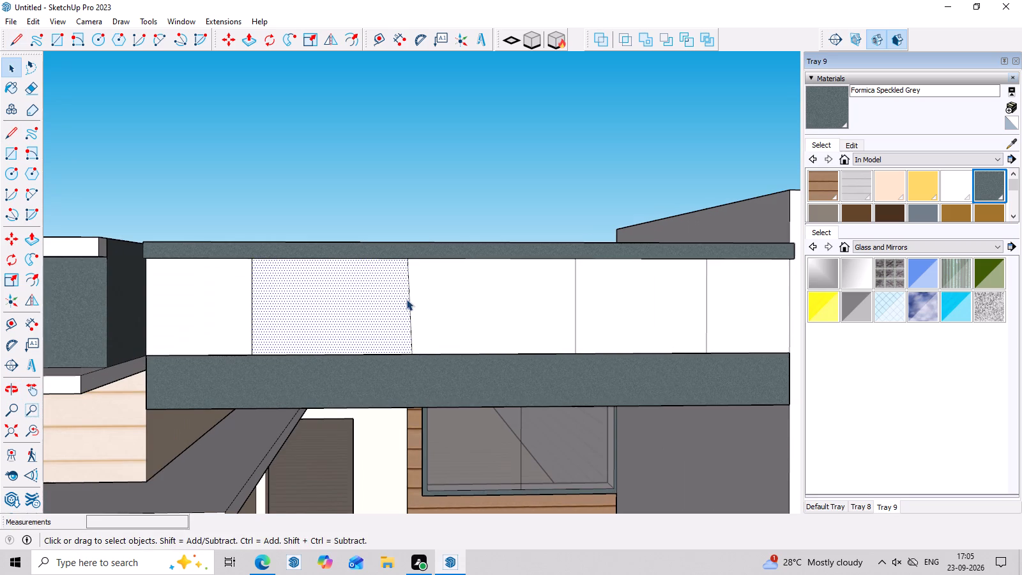
left_click(409, 295)
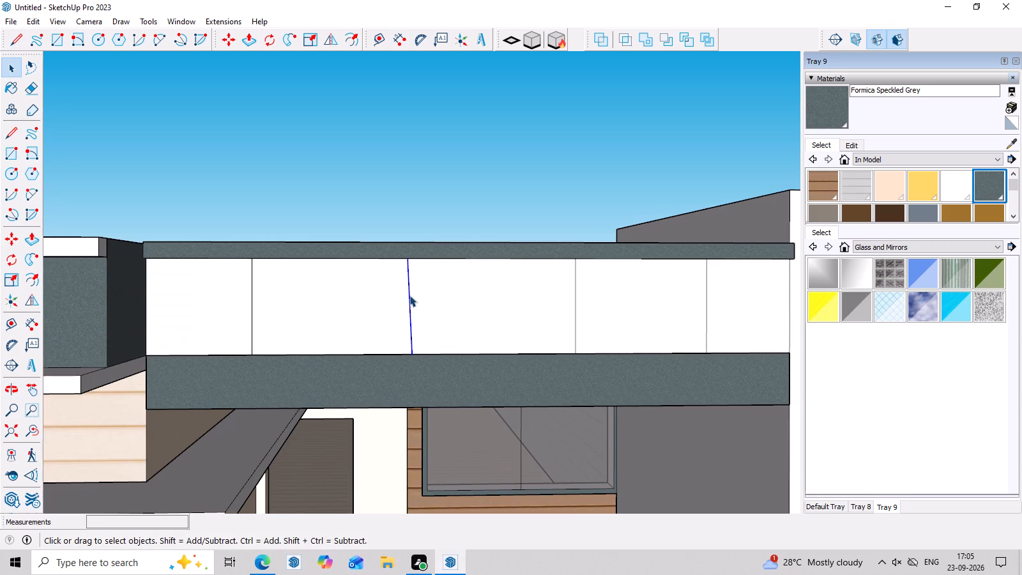
key("Delete")
key("l")
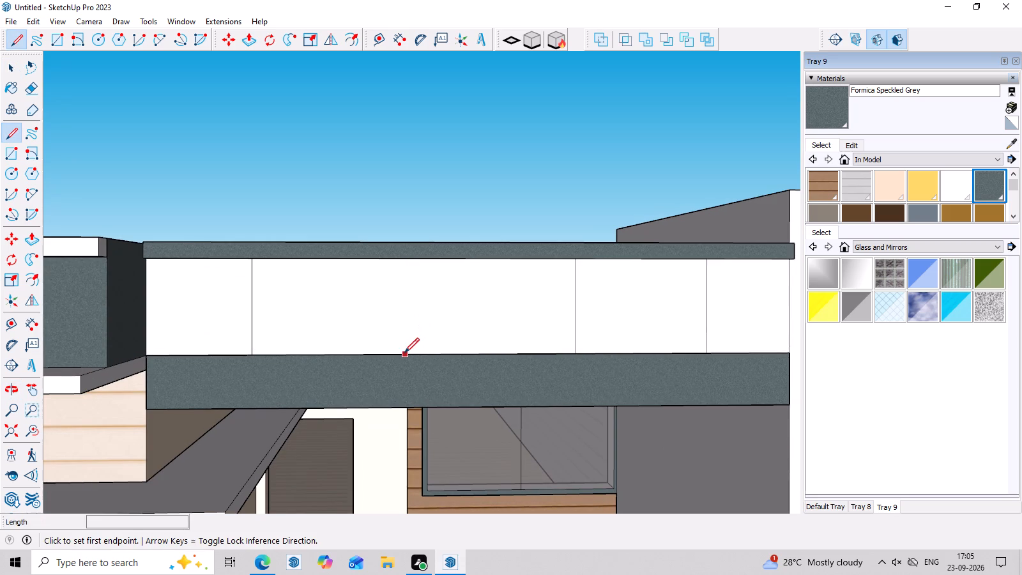
left_click(404, 353)
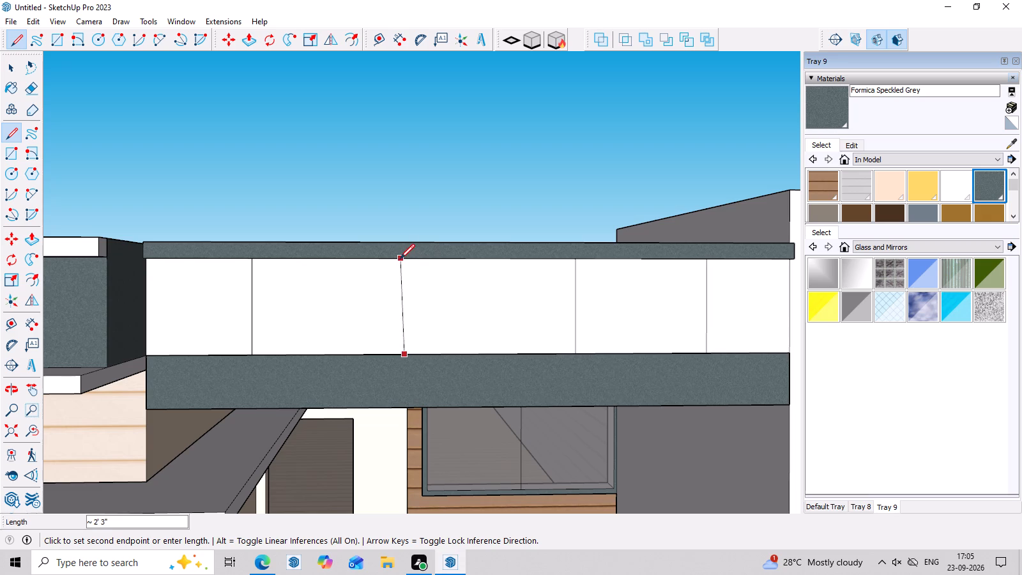
left_click(409, 263)
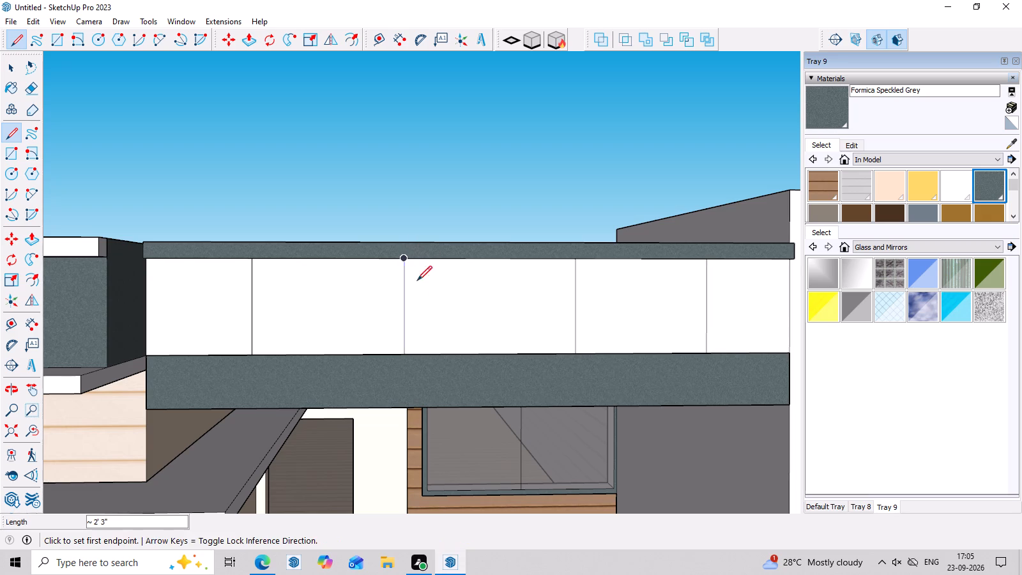
Paint all five white parapet panels above the upper slab with Translucent Glass Gray.
scroll(429, 322, "down", 3)
middle_click_drag(477, 395, 500, 316)
key("space")
left_click(604, 270)
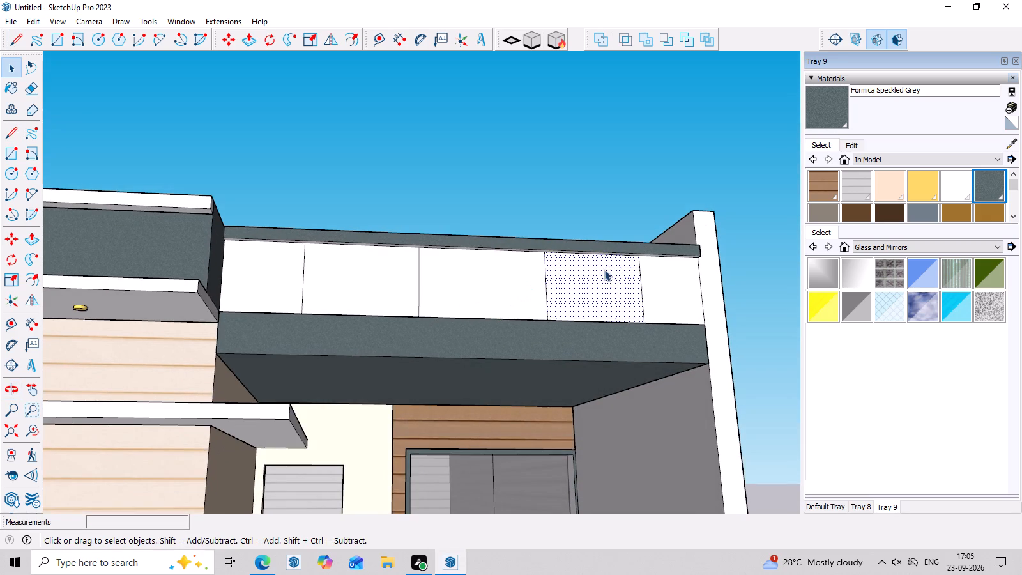
left_click(936, 263)
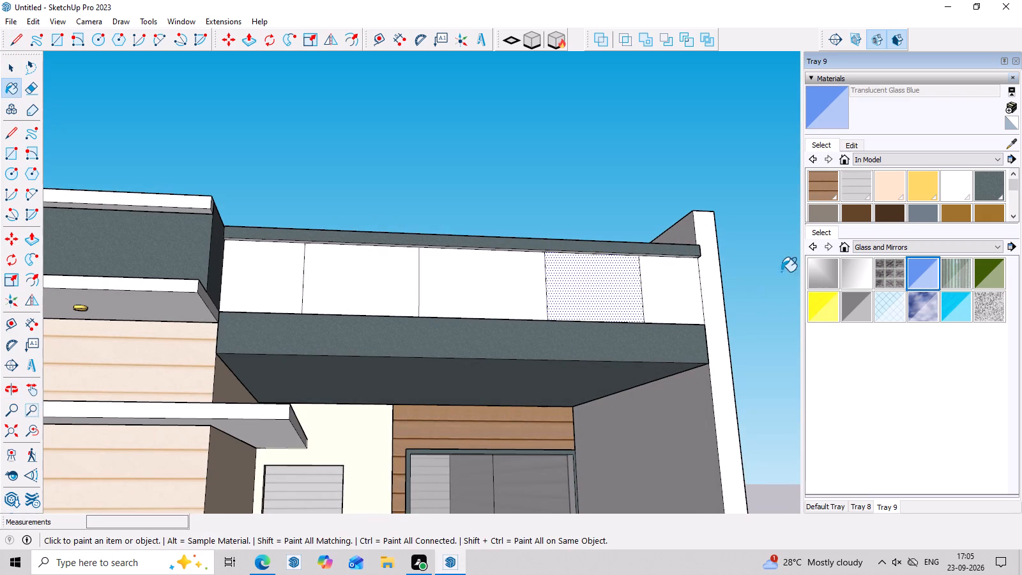
left_click(852, 304)
left_click(674, 303)
left_click(588, 292)
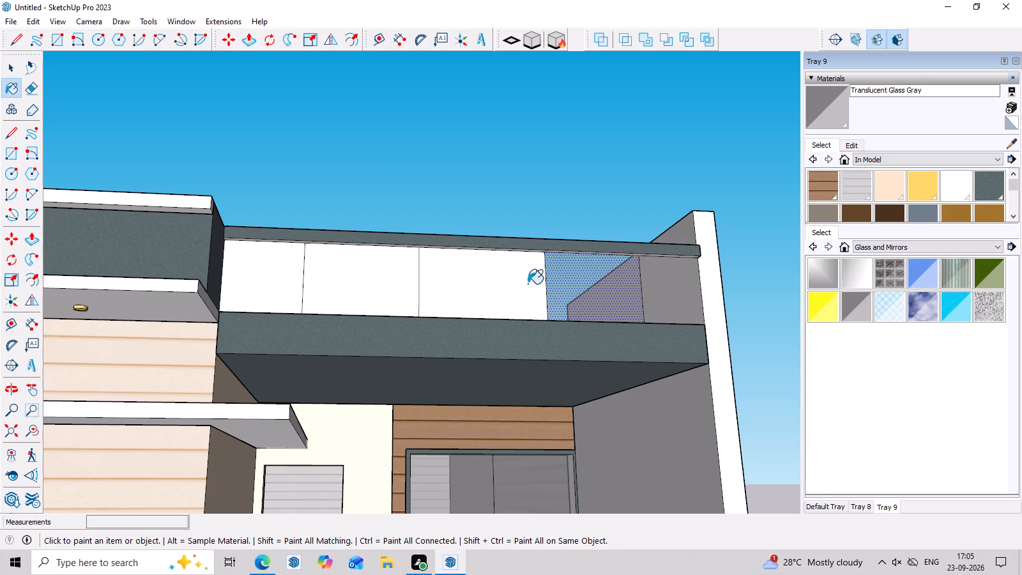
left_click(528, 284)
left_click(407, 276)
left_click(346, 275)
left_click(275, 268)
scroll(434, 312, "down", 7)
middle_click_drag(544, 296, 522, 485)
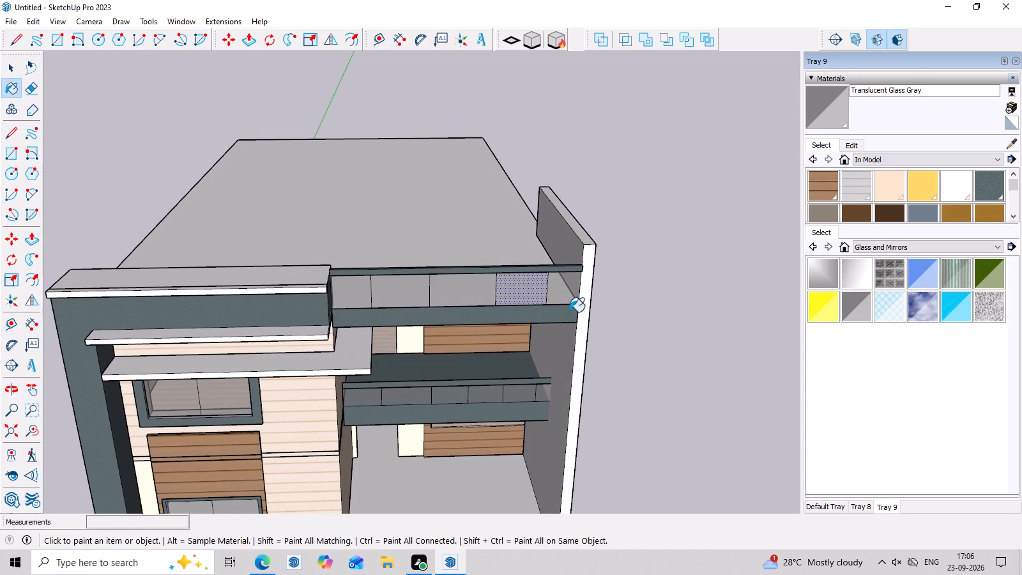
key("space")
left_click(646, 243)
Sample the peach Color C01 from the building's long side wall and paint the projecting side wall's outer, front and inner faces.
scroll(644, 243, "up", 2)
scroll(607, 229, "down", 10)
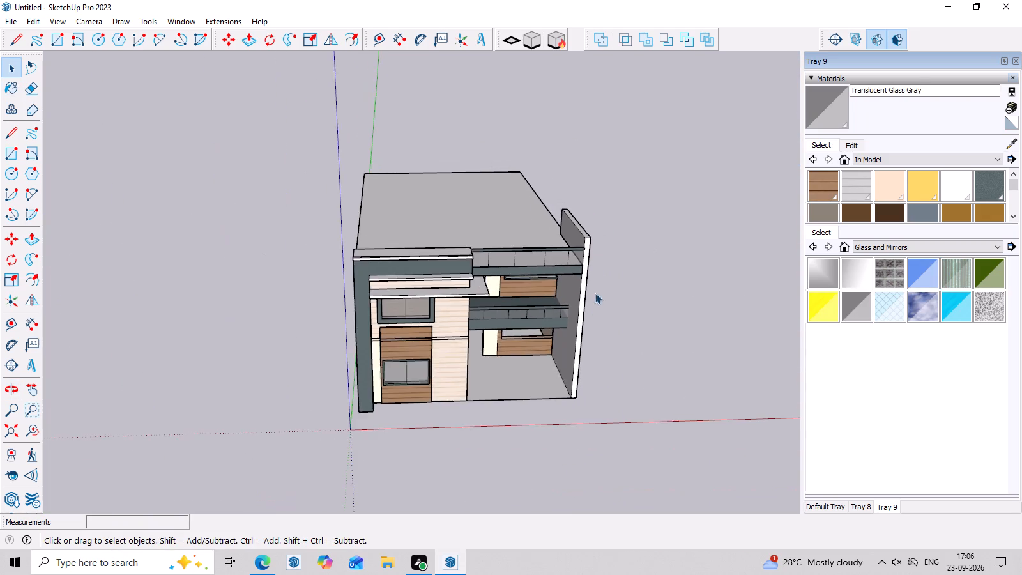
scroll(595, 293, "down", 1)
middle_click_drag(616, 337, 369, 171)
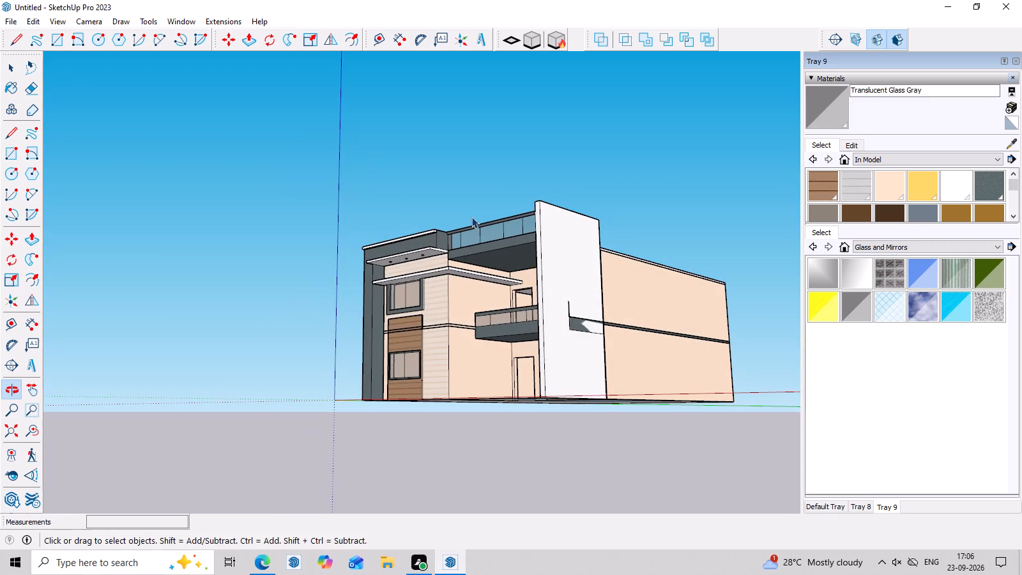
left_click(1017, 141)
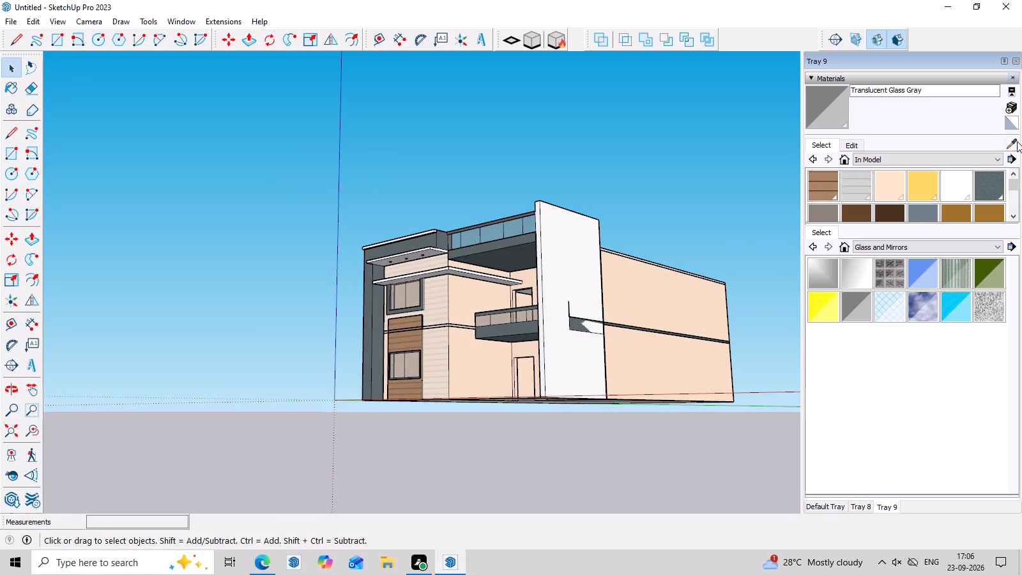
left_click(630, 309)
left_click(557, 282)
scroll(576, 323, "down", 3)
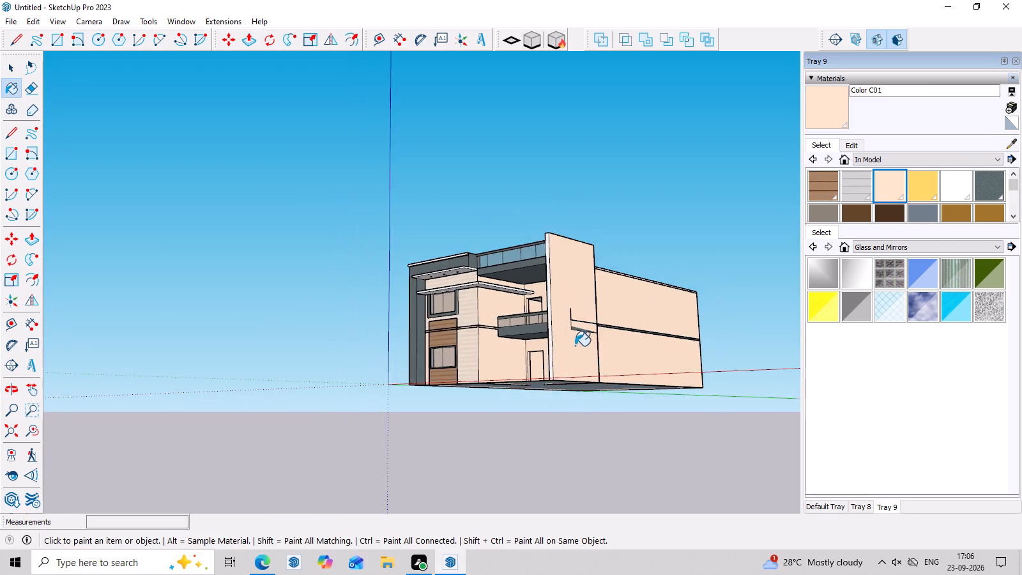
middle_click_drag(575, 346, 730, 387)
scroll(591, 354, "up", 7)
left_click(547, 342)
middle_click_drag(519, 361, 569, 378)
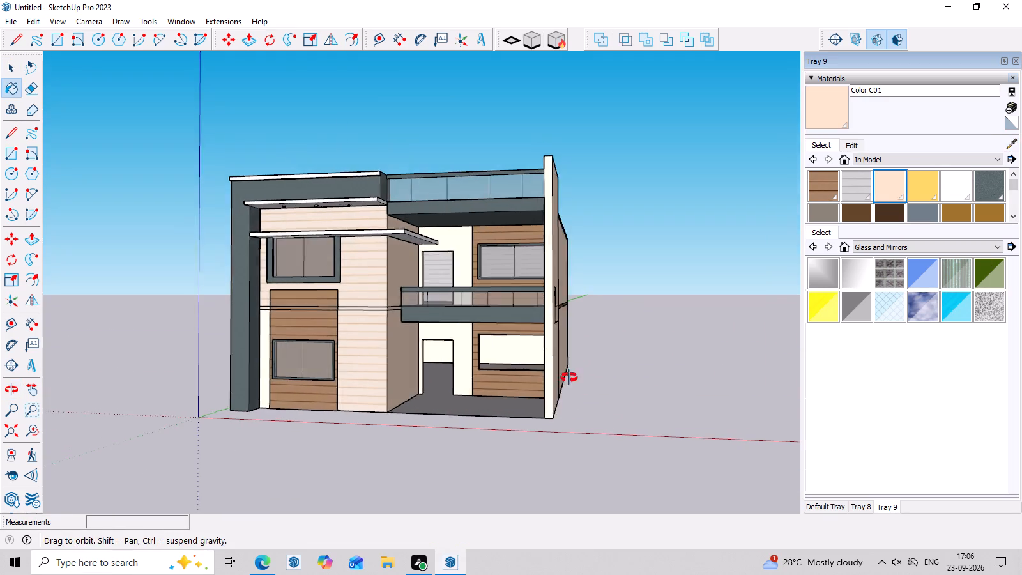
middle_click_drag(569, 378, 747, 411)
left_click(514, 341)
Examine the front elevation from several angles, checking the glass parapet, side wall, balcony and wall finishes.
scroll(549, 356, "down", 3)
middle_click_drag(583, 367, 499, 349)
scroll(499, 349, "down", 1)
scroll(600, 242, "up", 6)
middle_click_drag(678, 335, 586, 295)
scroll(595, 297, "down", 6)
key("Escape")
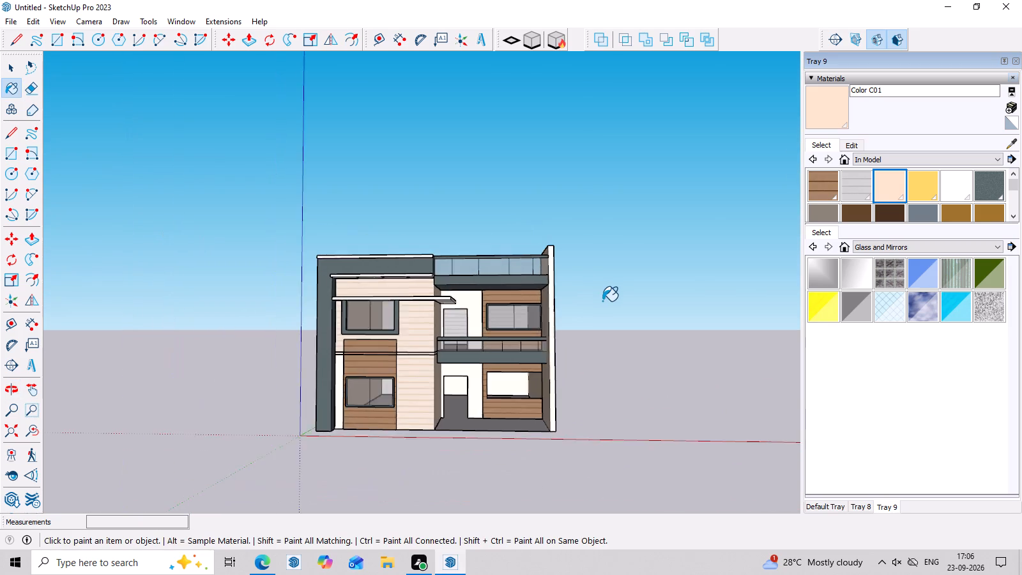
scroll(602, 301, "down", 5)
scroll(609, 355, "up", 6)
middle_click_drag(609, 357, 606, 385)
scroll(510, 429, "up", 6)
middle_click_drag(508, 431, 514, 461)
scroll(518, 459, "down", 6)
scroll(489, 466, "up", 3)
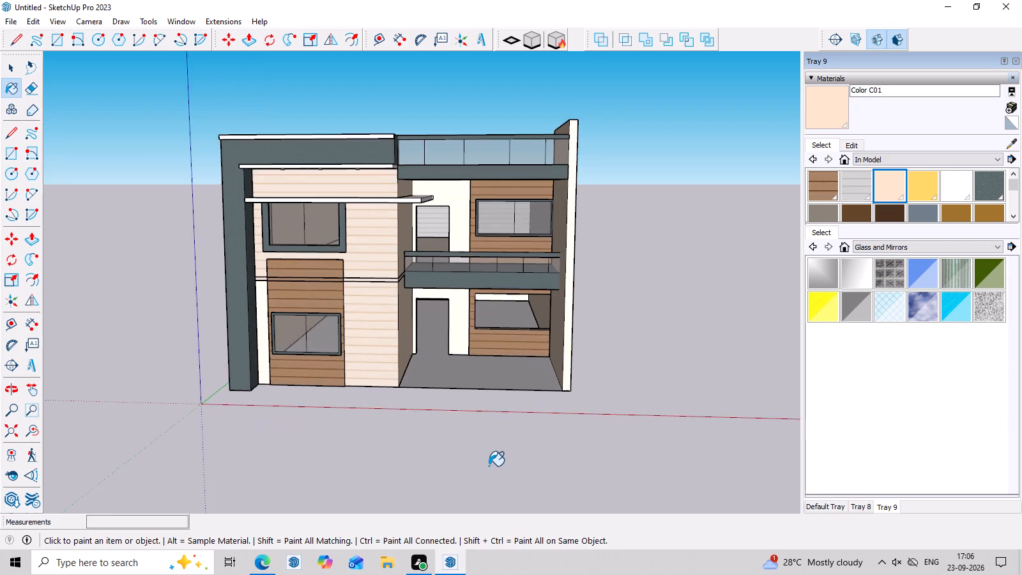
scroll(489, 466, "up", 2)
middle_click_drag(489, 466, 498, 451)
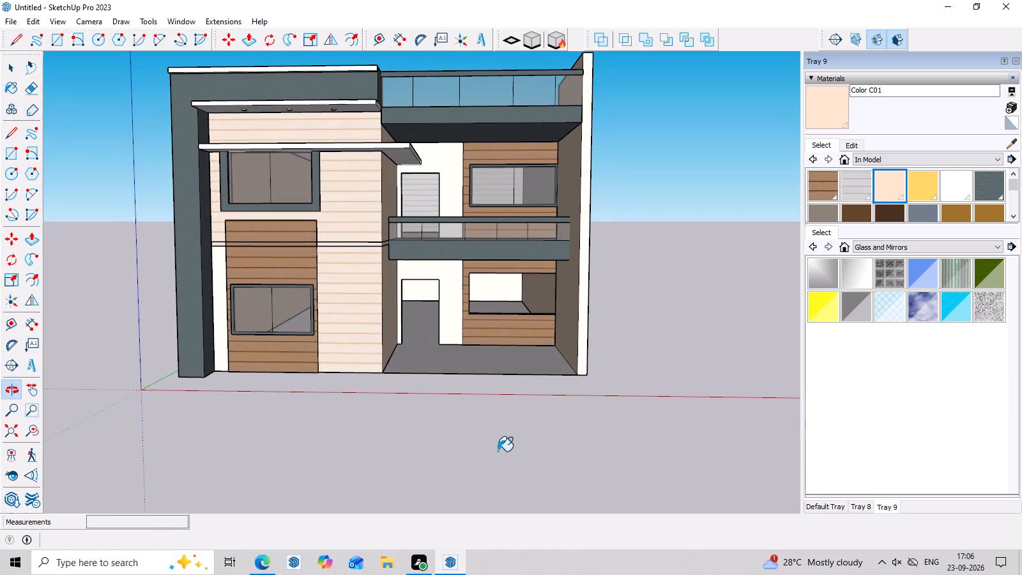
key("Escape")
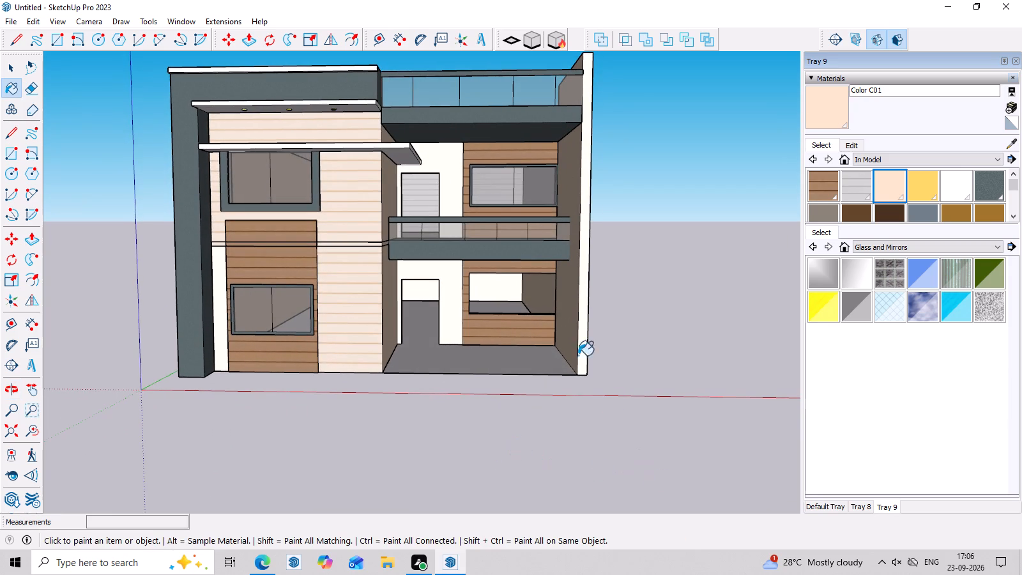
scroll(345, 81, "down", 3)
scroll(346, 65, "up", 5)
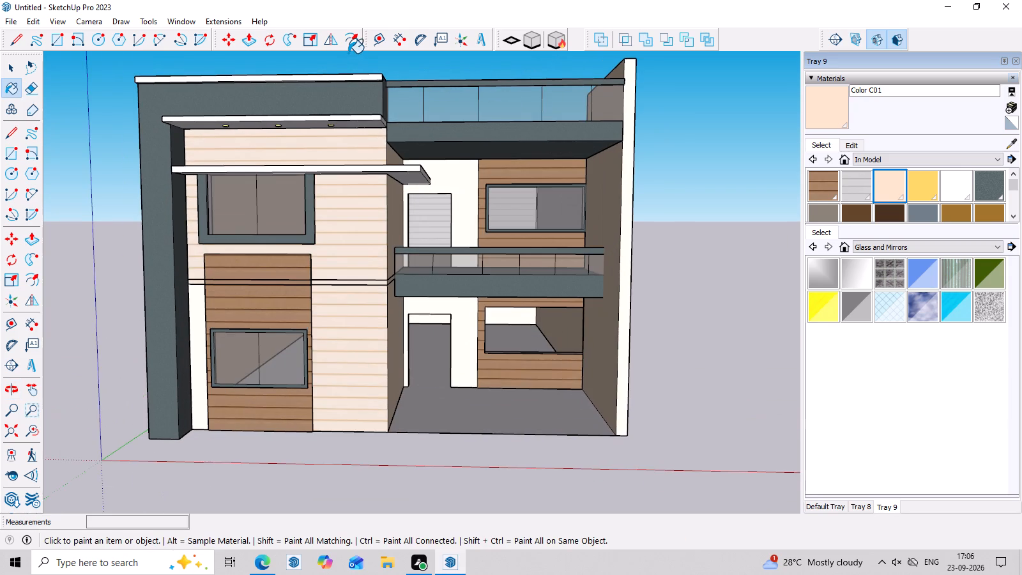
scroll(348, 53, "down", 1)
scroll(348, 53, "up", 1)
middle_click_drag(348, 53, 357, 37)
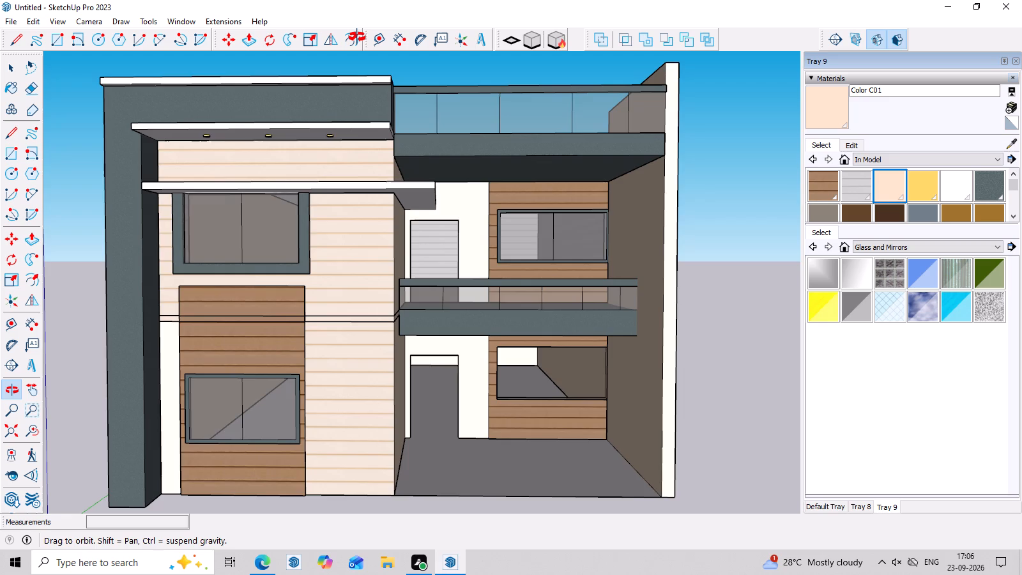
middle_click_drag(357, 37, 359, 31)
scroll(381, 77, "down", 1)
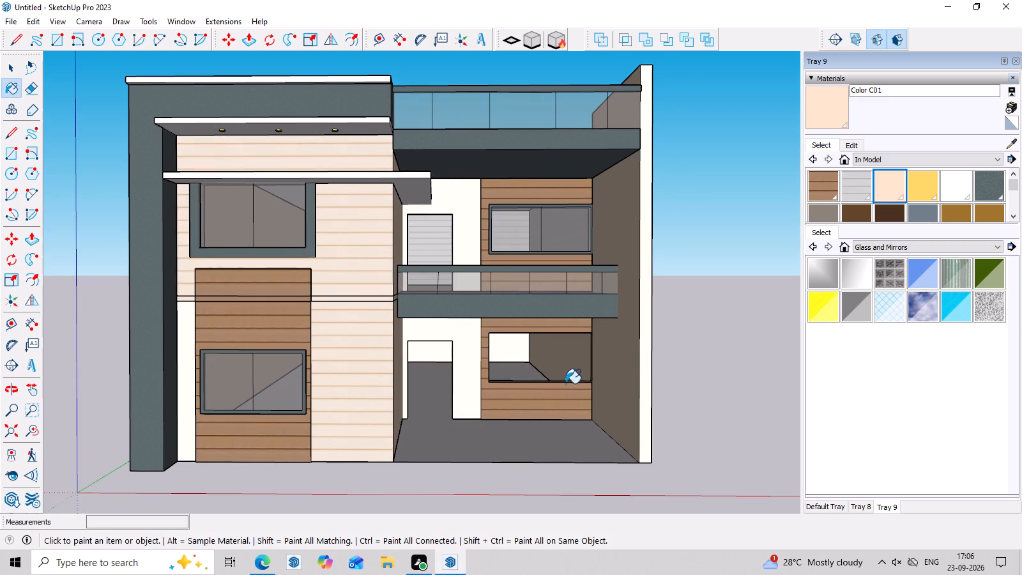
scroll(681, 399, "down", 2)
middle_click_drag(681, 399, 620, 394)
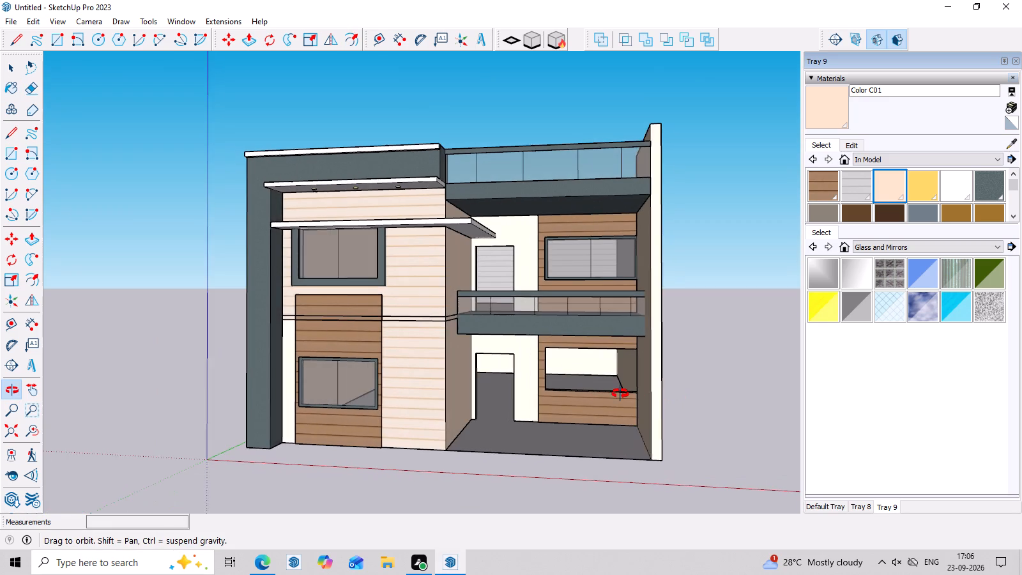
middle_click_drag(620, 394, 613, 394)
scroll(613, 394, "up", 2)
scroll(613, 394, "down", 3)
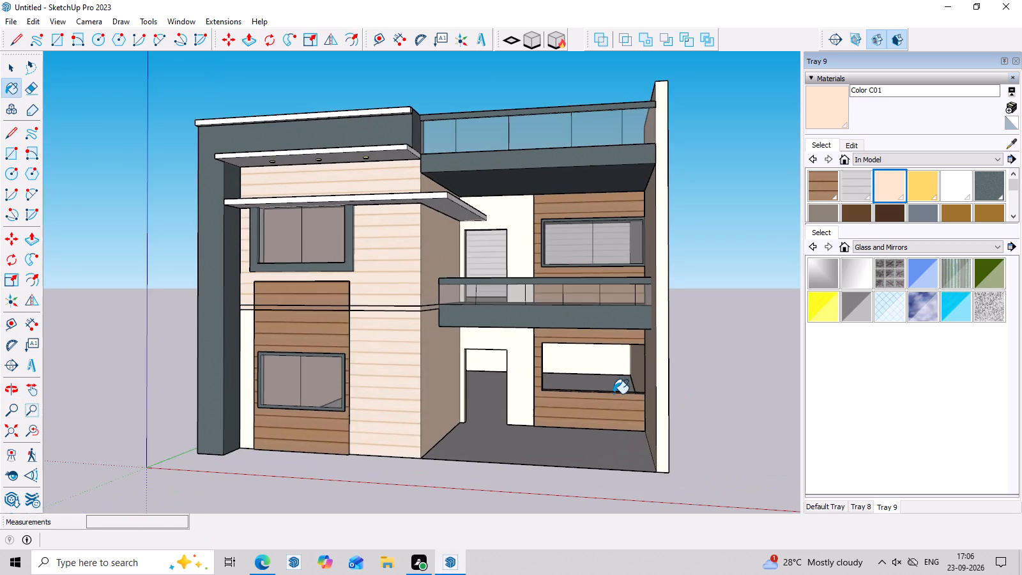
scroll(613, 394, "down", 2)
middle_click_drag(614, 394, 653, 395)
scroll(685, 397, "up", 5)
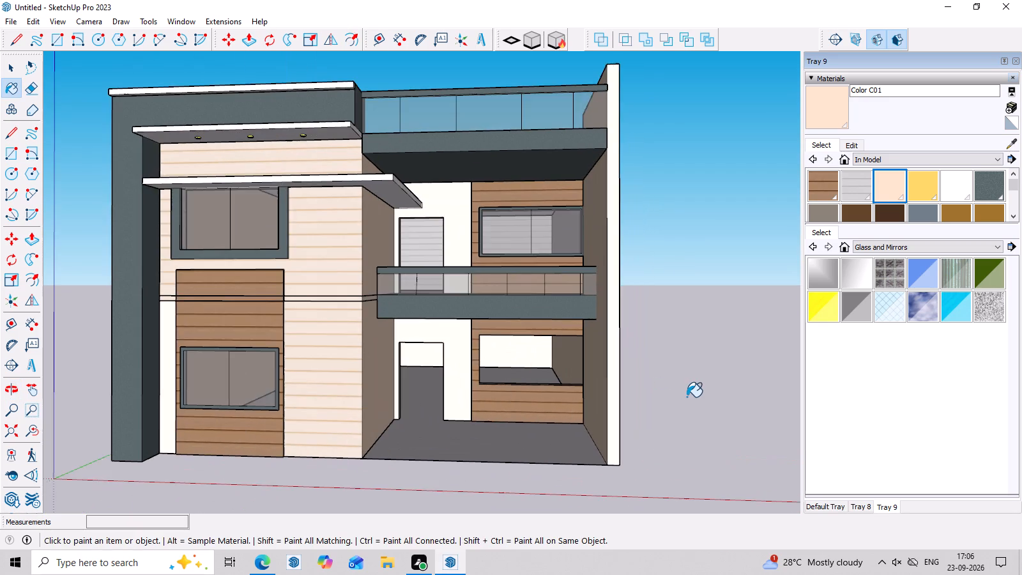
middle_click_drag(687, 397, 726, 395)
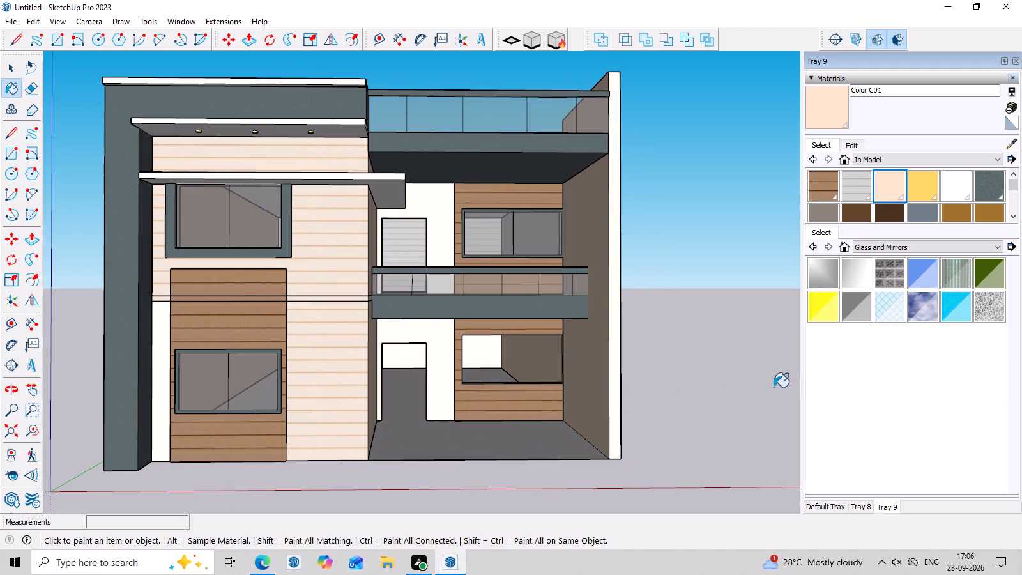
key("Escape")
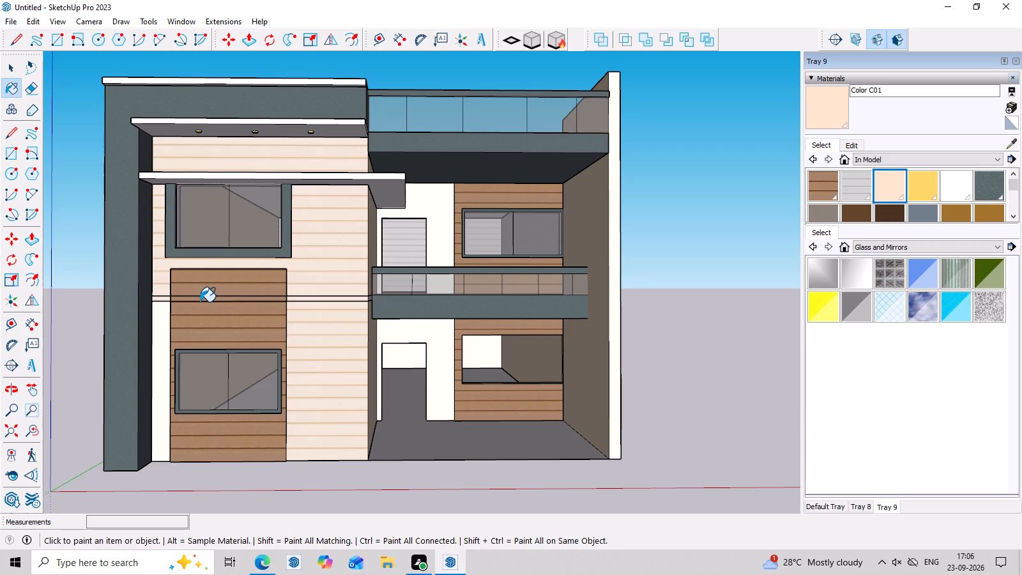
Draw a thin horizontal rectangle across the ground-floor front wall, below the floor-level band, from the grey frame to the wall corner.
key("r")
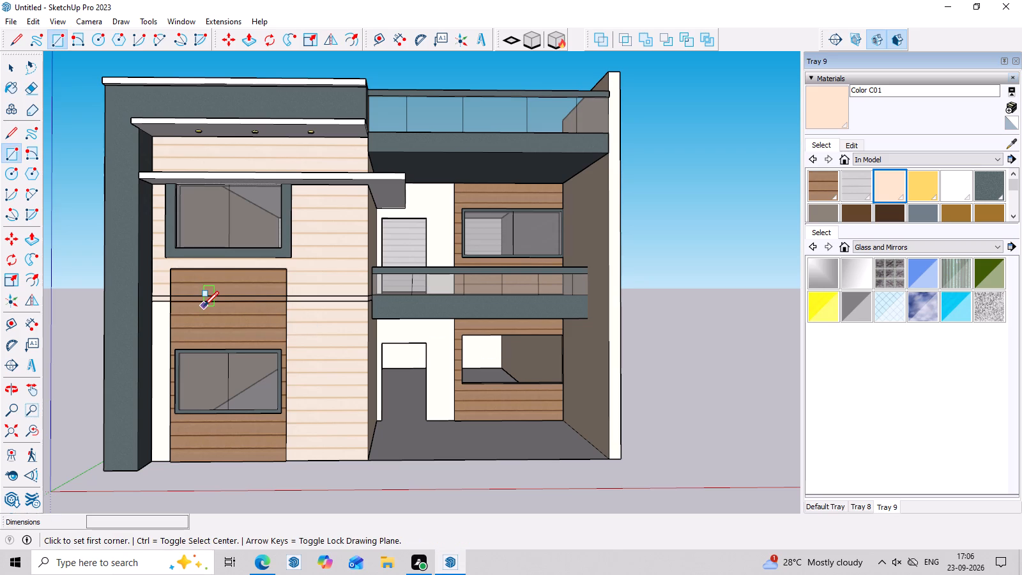
middle_click_drag(333, 354, 332, 341)
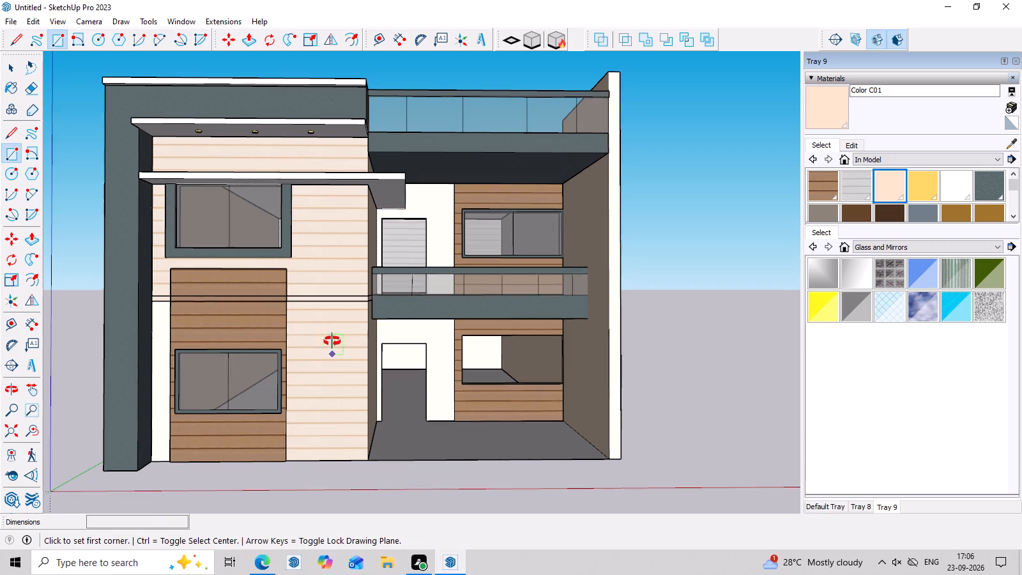
middle_click_drag(332, 341, 251, 306)
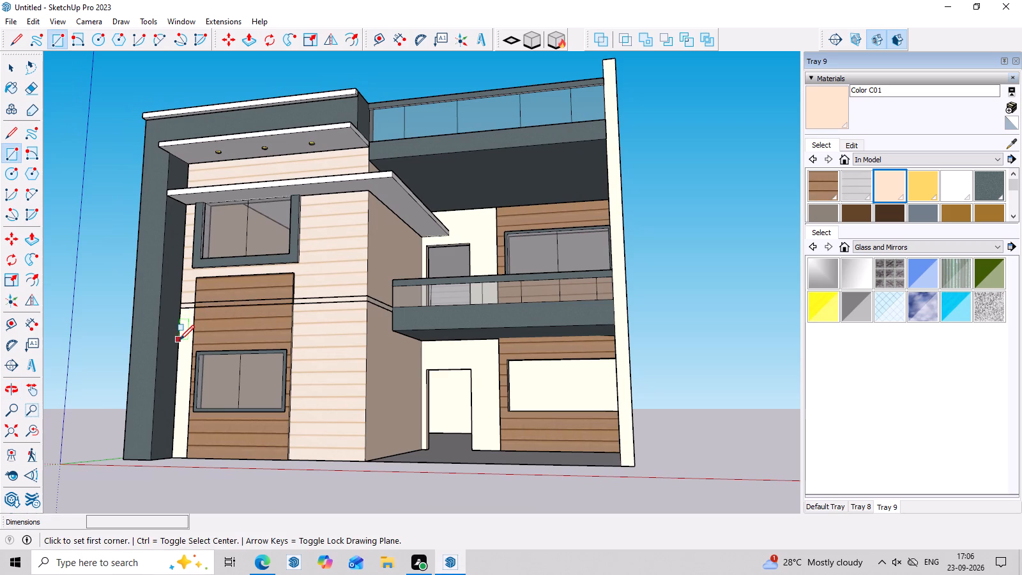
left_click(178, 333)
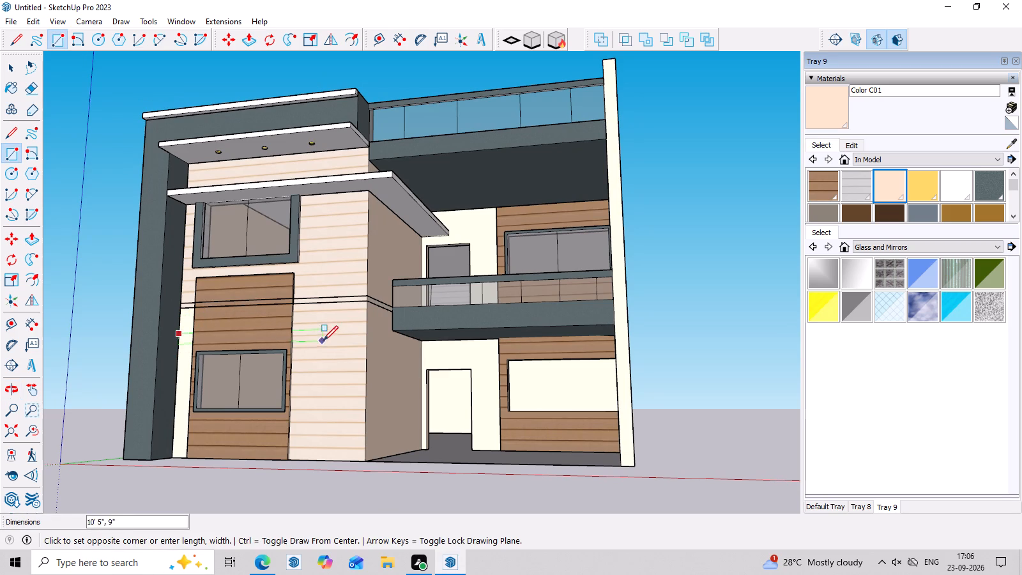
left_click(366, 337)
Continue the strip around the corner with a rectangle about 7" by 13' 9" on the side-facing wall under the balcony.
middle_click_drag(431, 345, 324, 338)
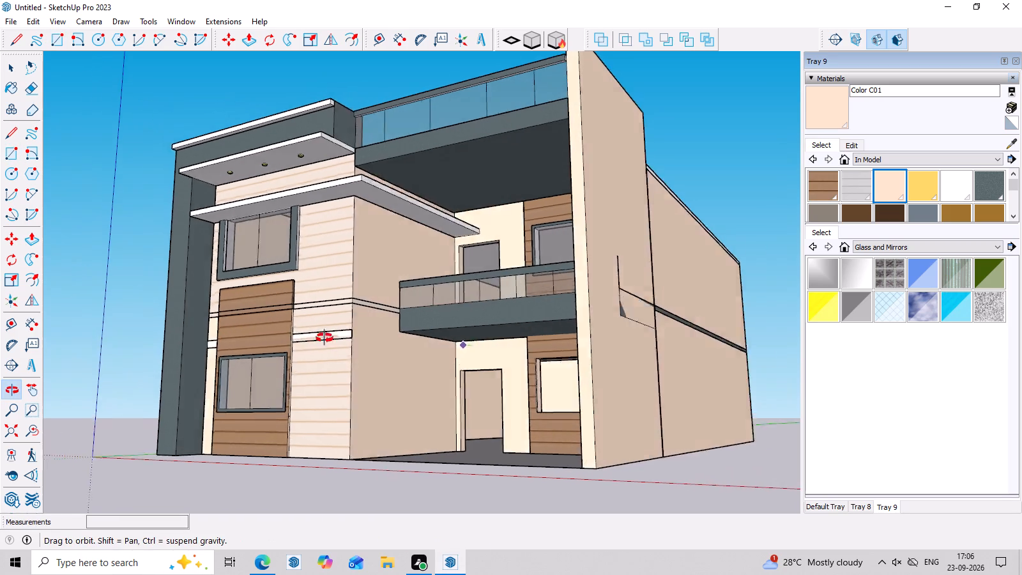
middle_click_drag(324, 338, 296, 335)
scroll(332, 339, "up", 6)
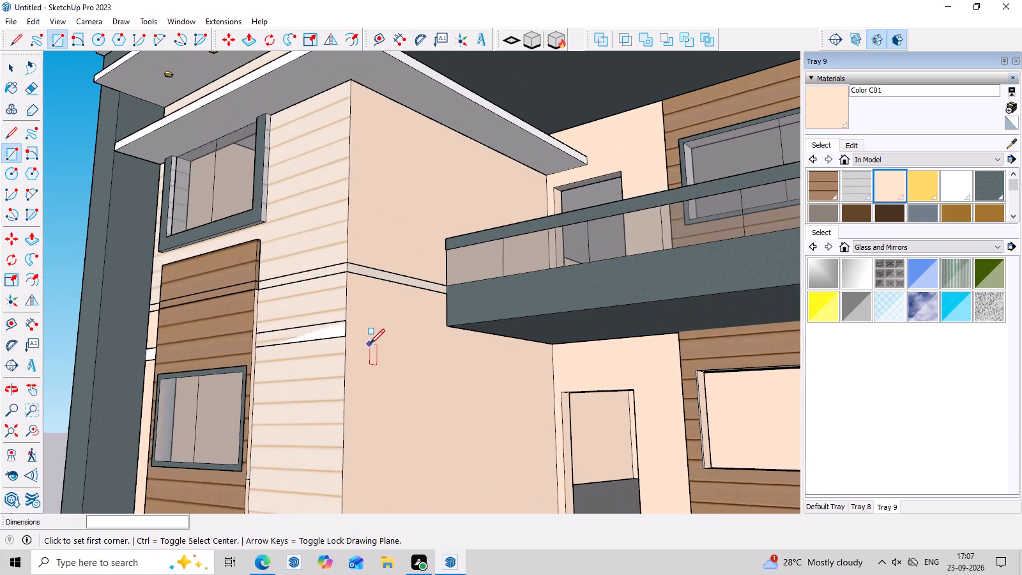
middle_click_drag(370, 344, 307, 337)
scroll(309, 336, "up", 1)
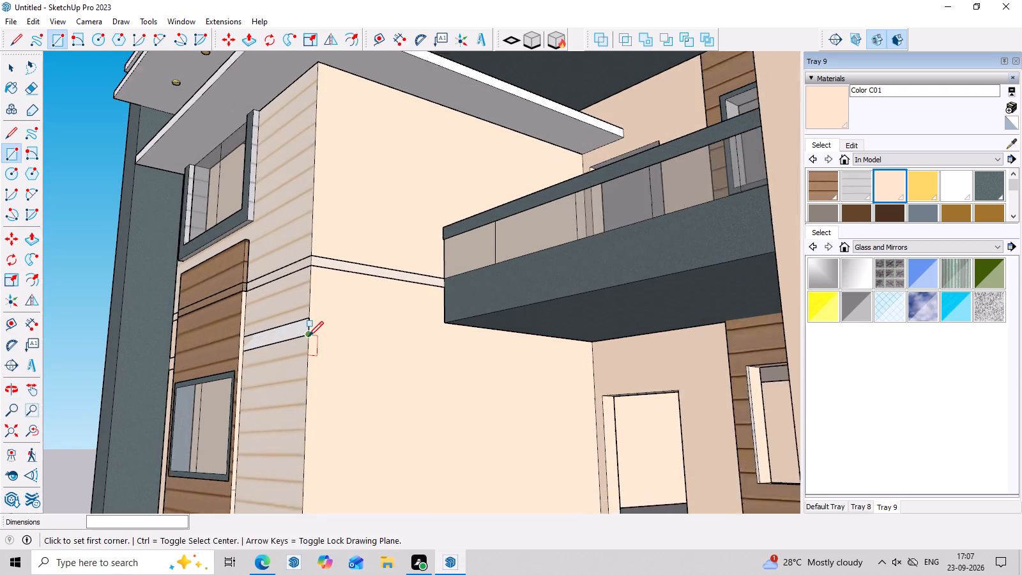
scroll(309, 336, "up", 1)
left_click(309, 336)
left_click(308, 318)
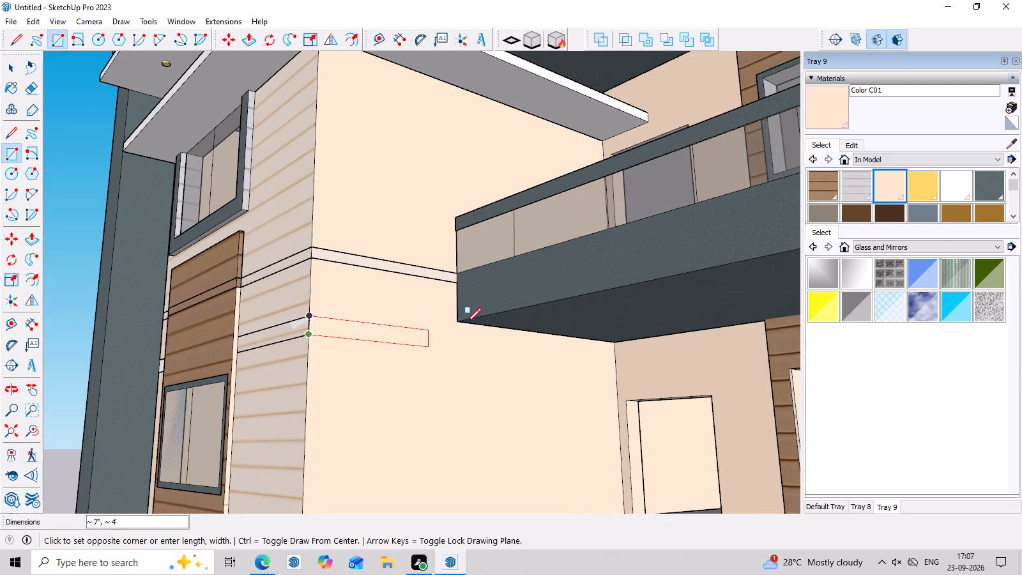
left_click(613, 357)
middle_click_drag(405, 378, 658, 373)
key("space")
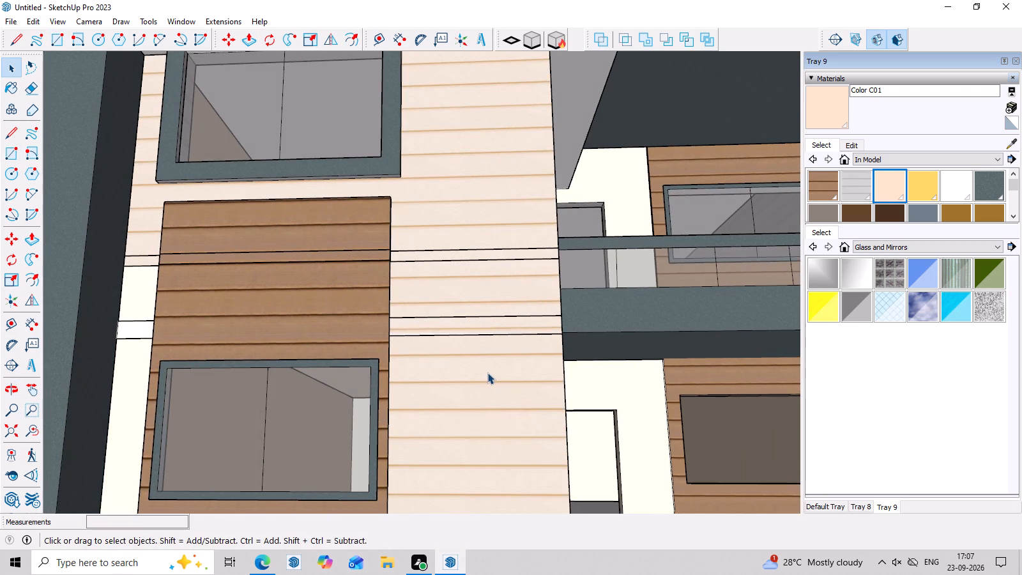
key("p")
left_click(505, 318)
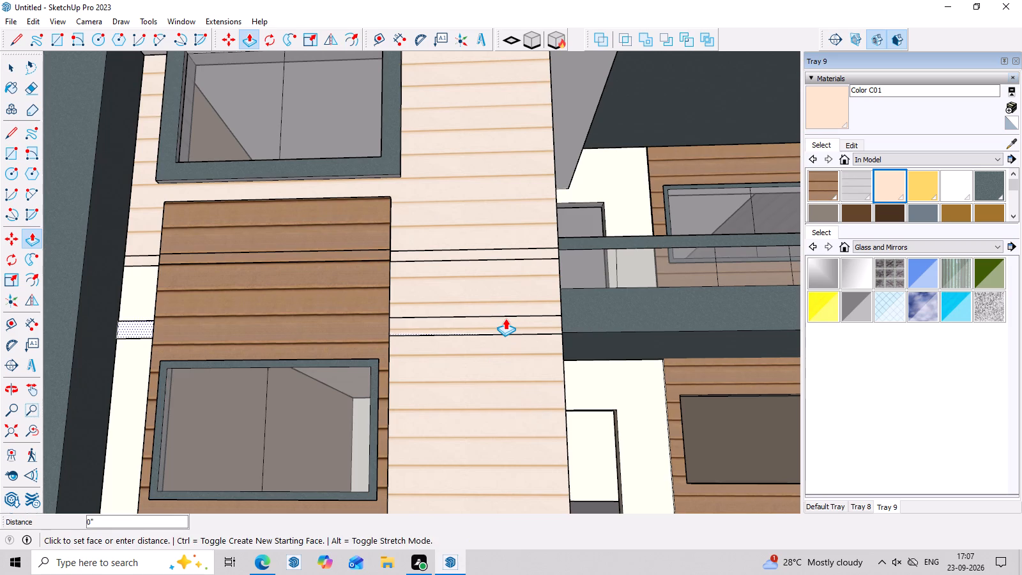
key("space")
Push/Pull the thin strip on the ground-floor front wall outward about 2' 4" to form a projecting slab above the window.
scroll(505, 318, "up", 3)
double_click(505, 318)
scroll(505, 318, "up", 5)
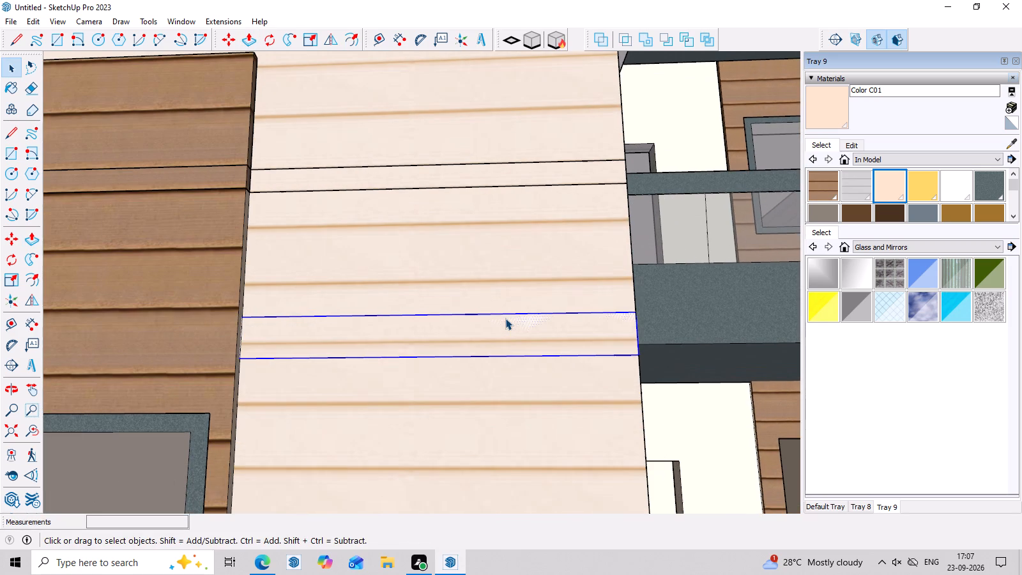
key("p")
left_click(505, 318)
scroll(520, 323, "down", 7)
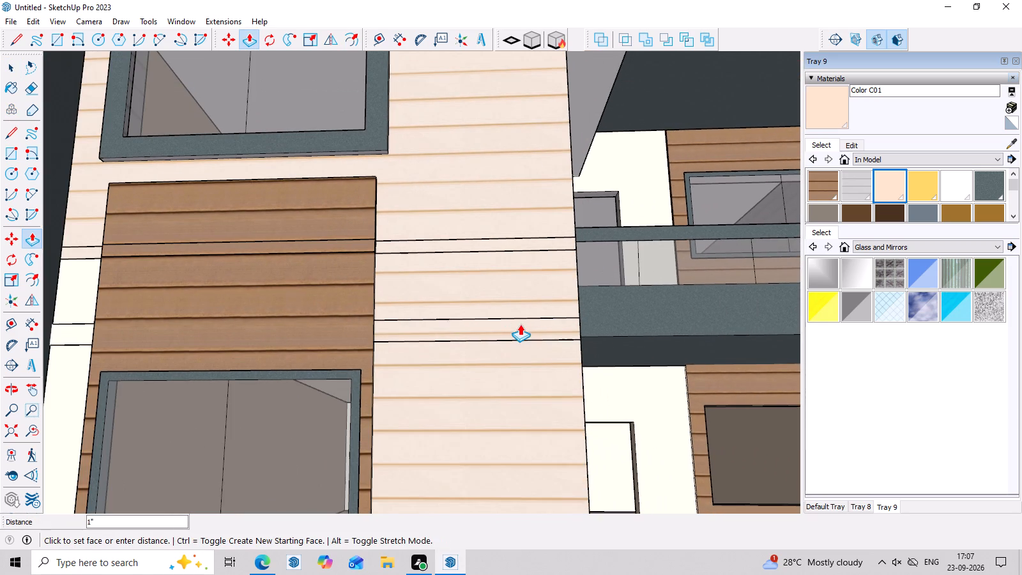
scroll(453, 335, "down", 6)
middle_click_drag(462, 335, 454, 367)
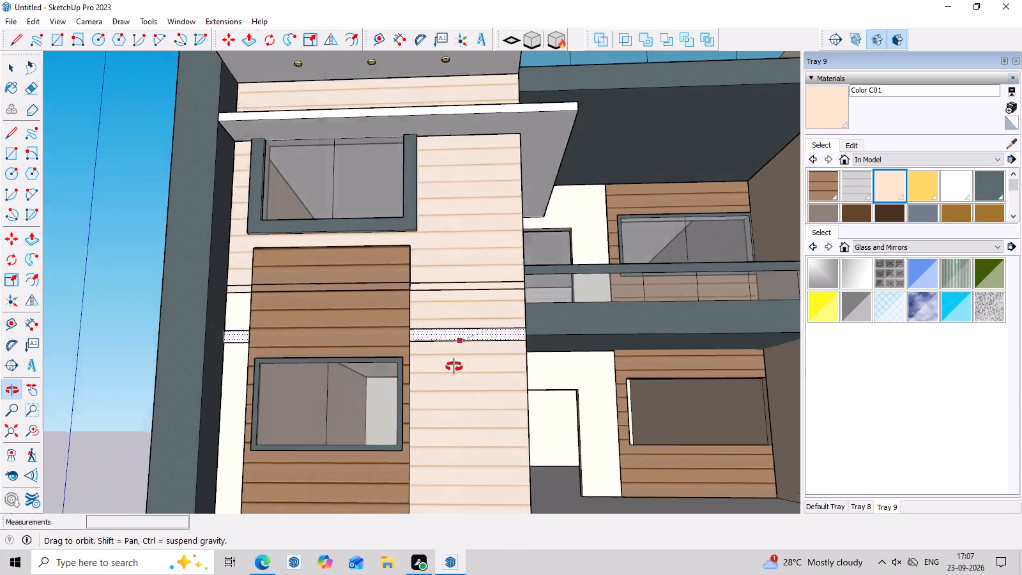
middle_click_drag(454, 367, 422, 438)
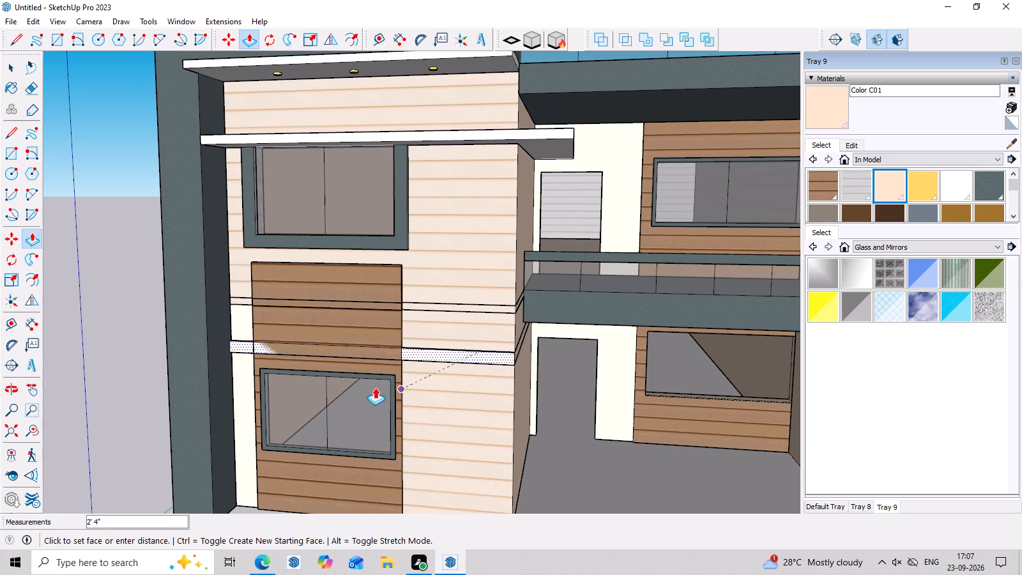
left_click(205, 358)
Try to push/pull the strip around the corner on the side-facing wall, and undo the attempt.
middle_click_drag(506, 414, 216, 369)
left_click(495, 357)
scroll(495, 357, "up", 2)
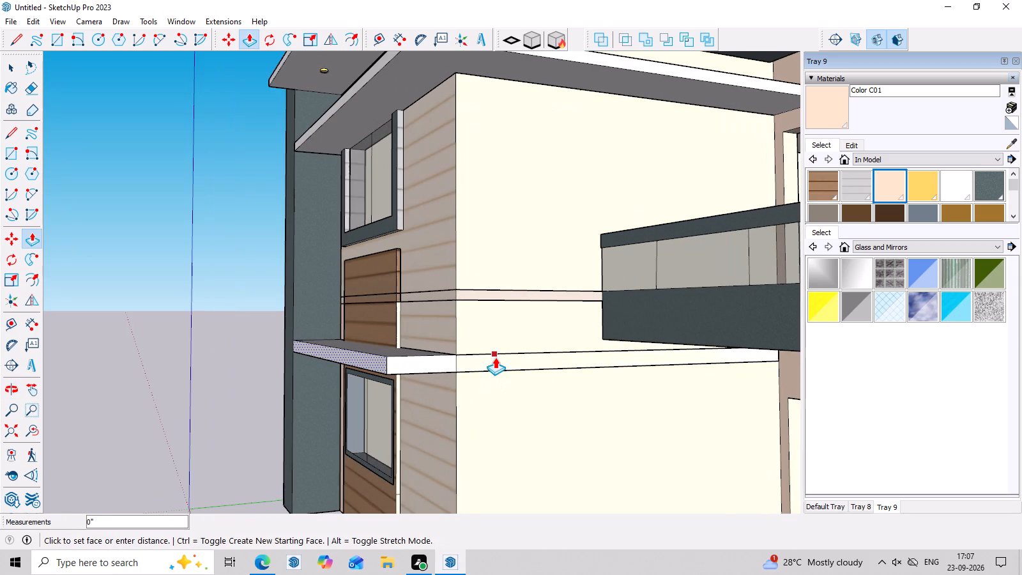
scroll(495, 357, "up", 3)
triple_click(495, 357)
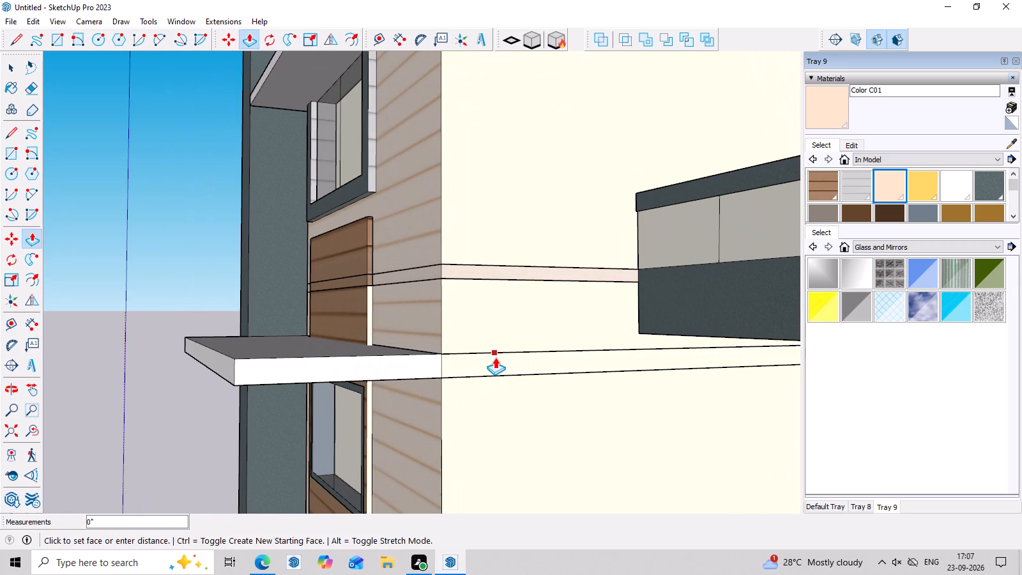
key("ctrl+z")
Push/Pull the side-facing strip under the balcony outward about 1' 4" together with the front slab's end.
key("space")
left_click(495, 357)
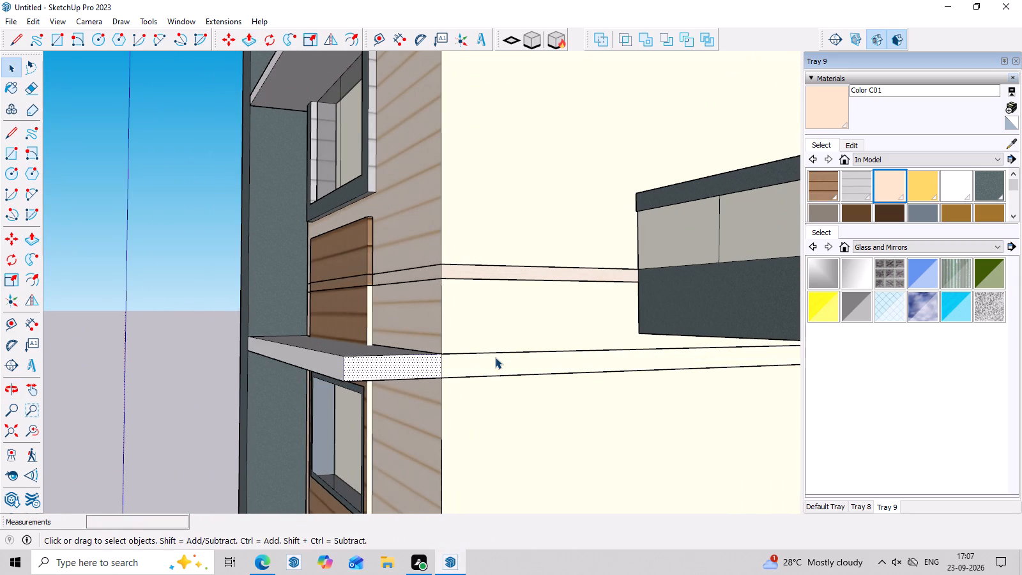
scroll(495, 357, "up", 3)
left_click(495, 357)
key("p")
left_click(495, 357)
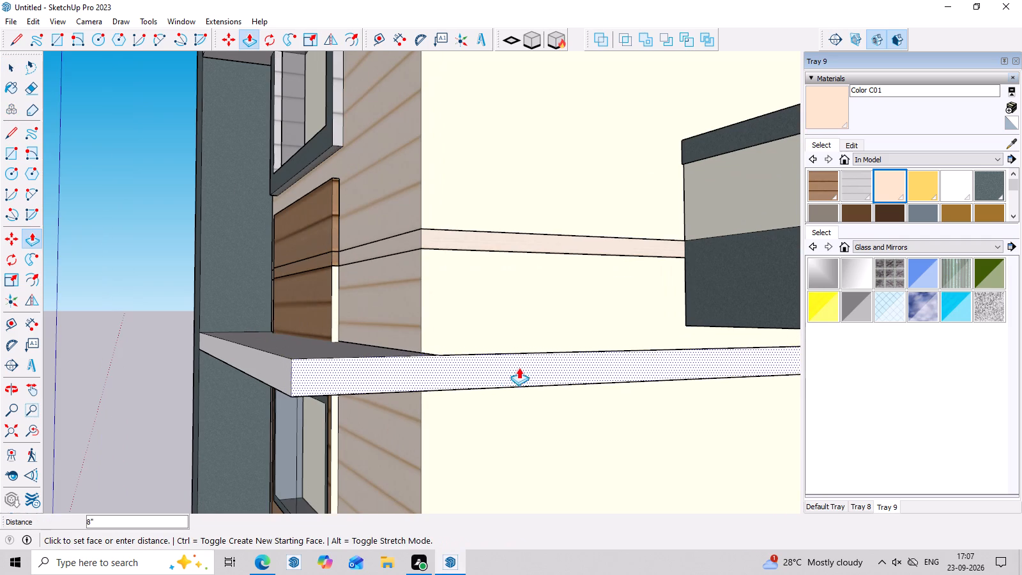
scroll(536, 391, "down", 9)
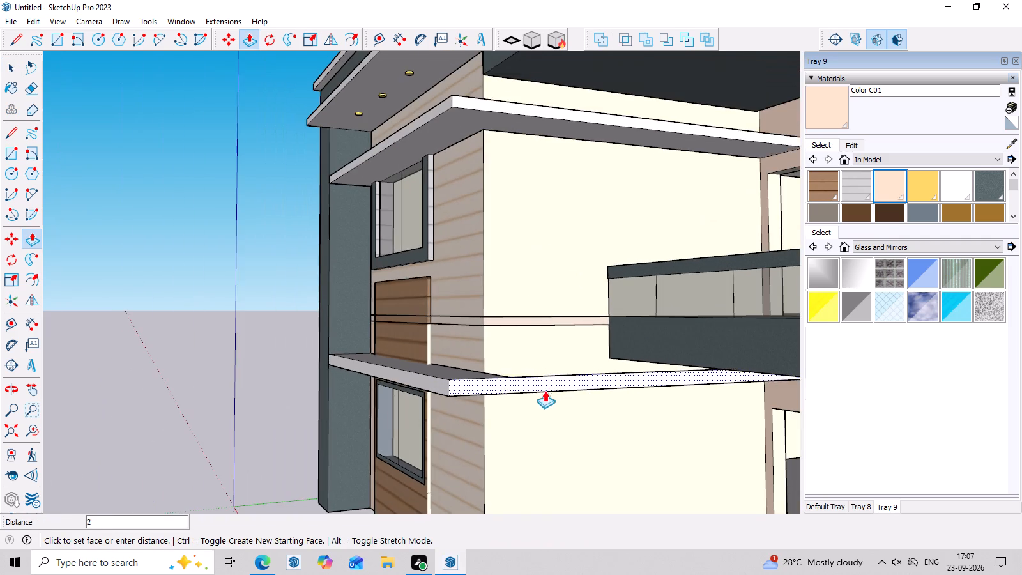
scroll(570, 400, "down", 6)
middle_click_drag(570, 400, 691, 403)
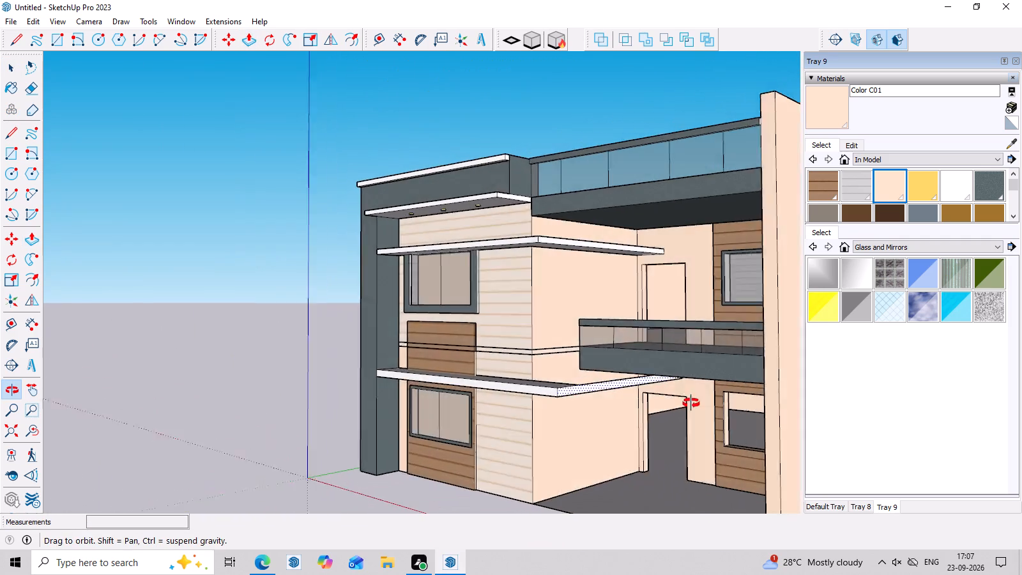
middle_click_drag(691, 403, 754, 319)
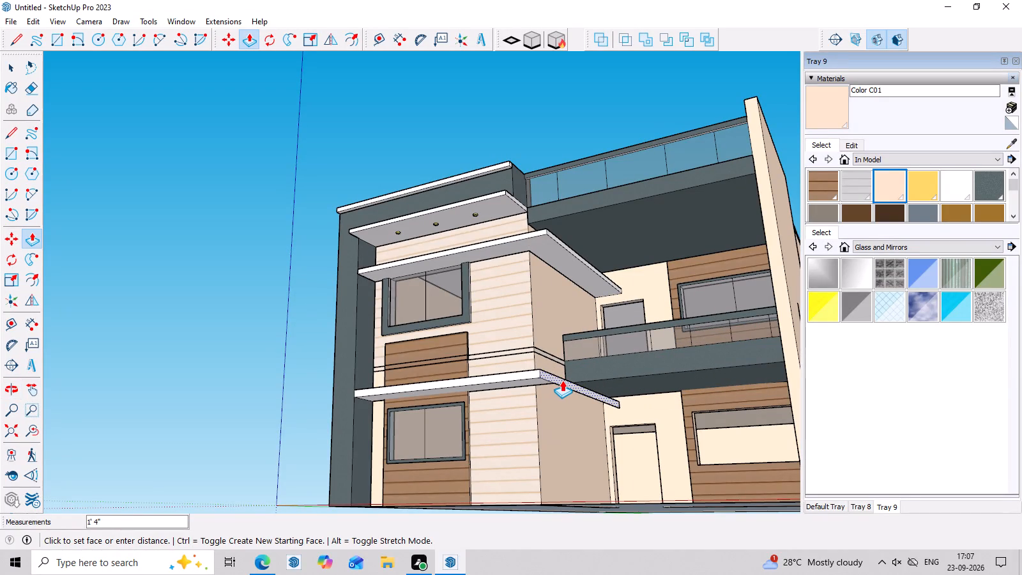
left_click(572, 381)
middle_click_drag(576, 381, 500, 384)
key("Escape")
Delete the outer vertical face of the side slab under the balcony.
key("space")
left_click(596, 379)
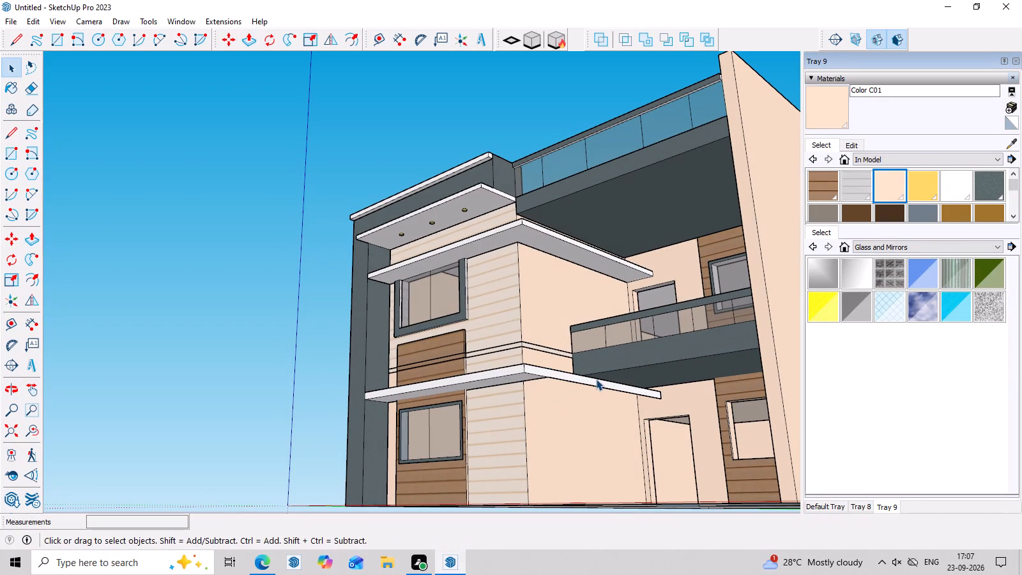
left_click(593, 380)
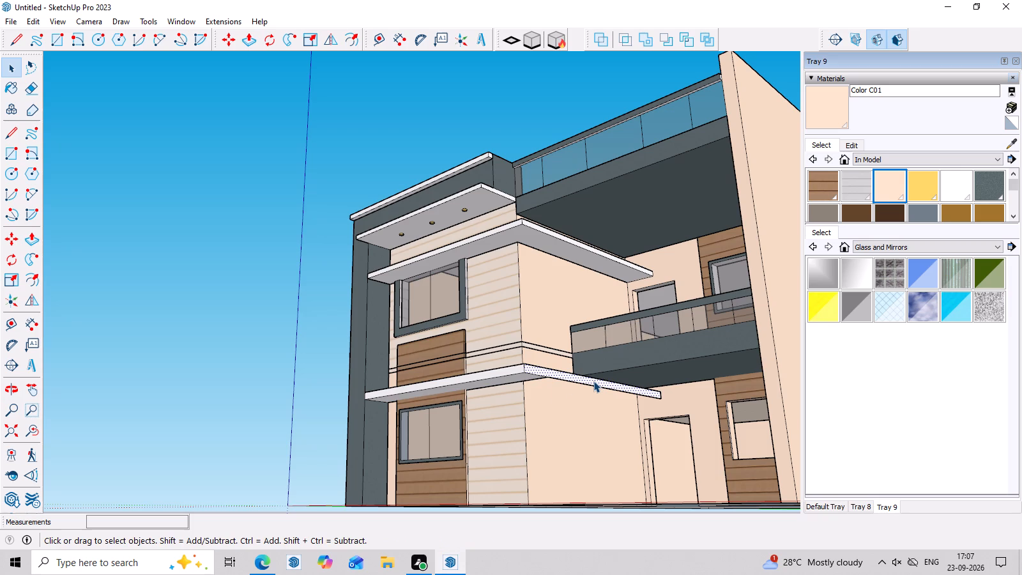
key("Delete")
Erase the side slab's leftover horizontal edges and short vertical end edge under the balcony.
middle_click(593, 381)
middle_click_drag(549, 387, 485, 380)
scroll(538, 370, "up", 12)
middle_click_drag(539, 370, 519, 396)
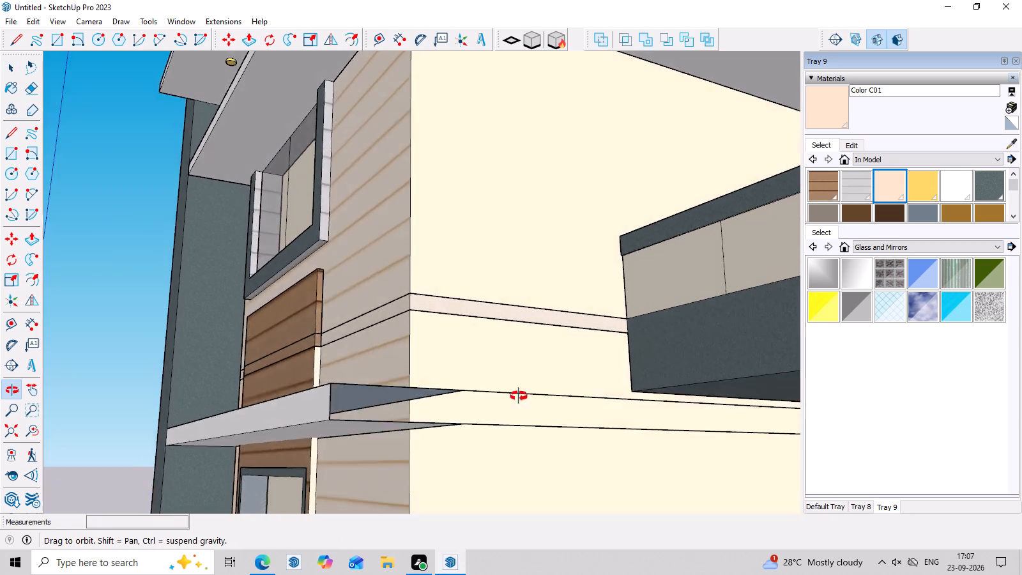
middle_click_drag(519, 396, 332, 376)
scroll(239, 367, "down", 10)
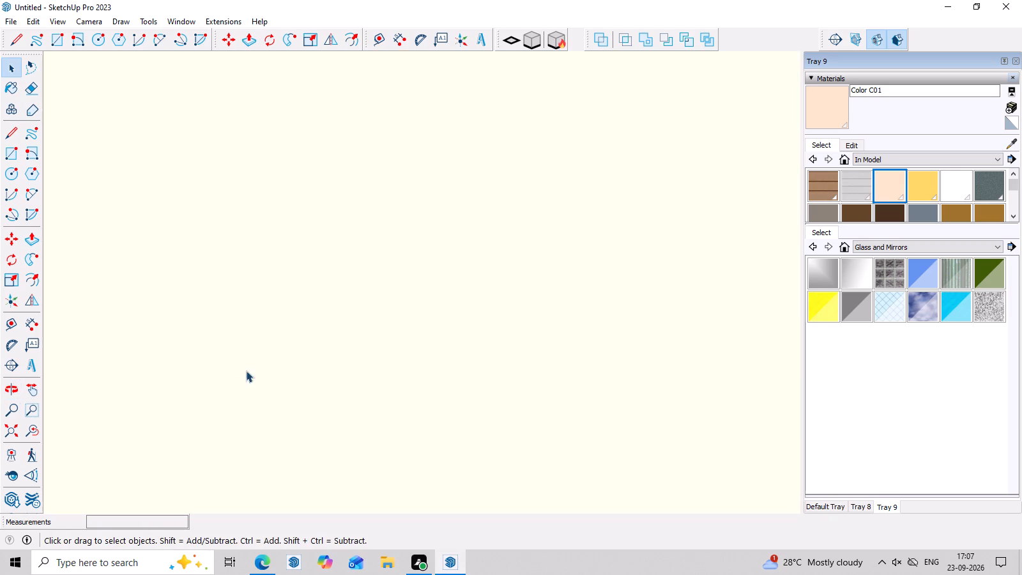
scroll(246, 371, "down", 20)
scroll(246, 371, "down", 7)
left_click(6, 434)
scroll(56, 413, "down", 7)
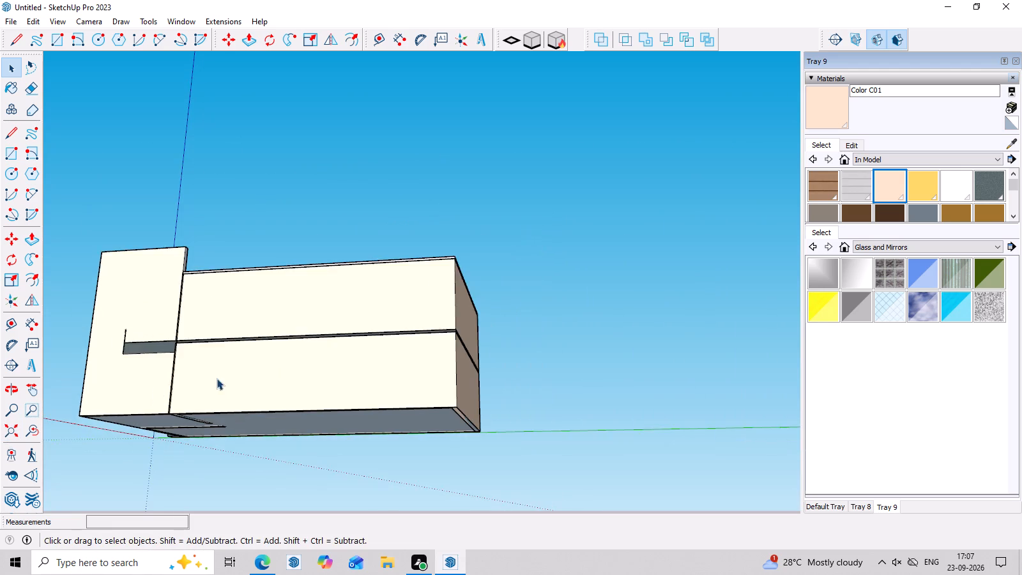
scroll(217, 378, "down", 4)
middle_click_drag(174, 367, 595, 453)
scroll(575, 453, "down", 1)
scroll(348, 436, "up", 11)
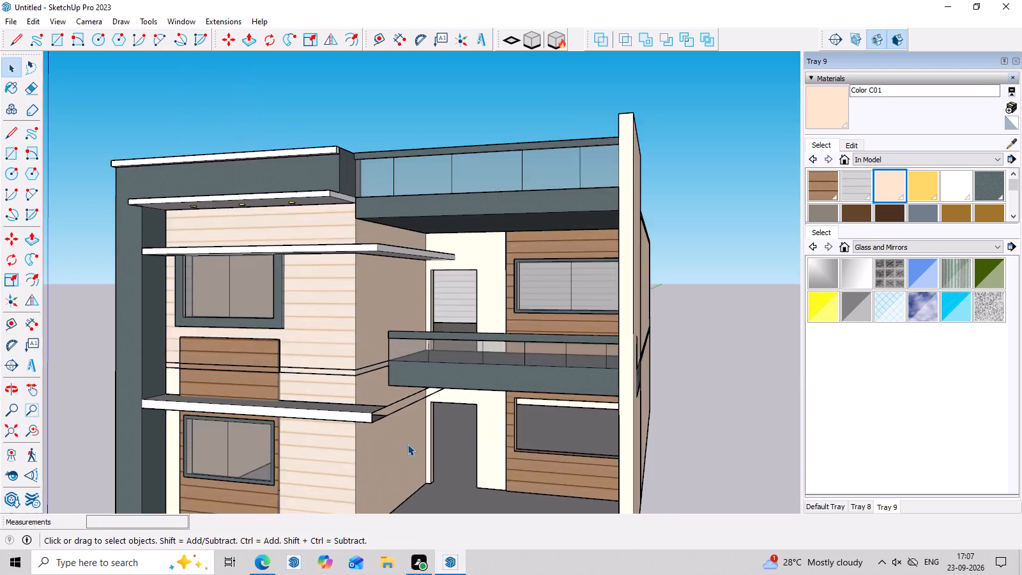
scroll(408, 444, "up", 6)
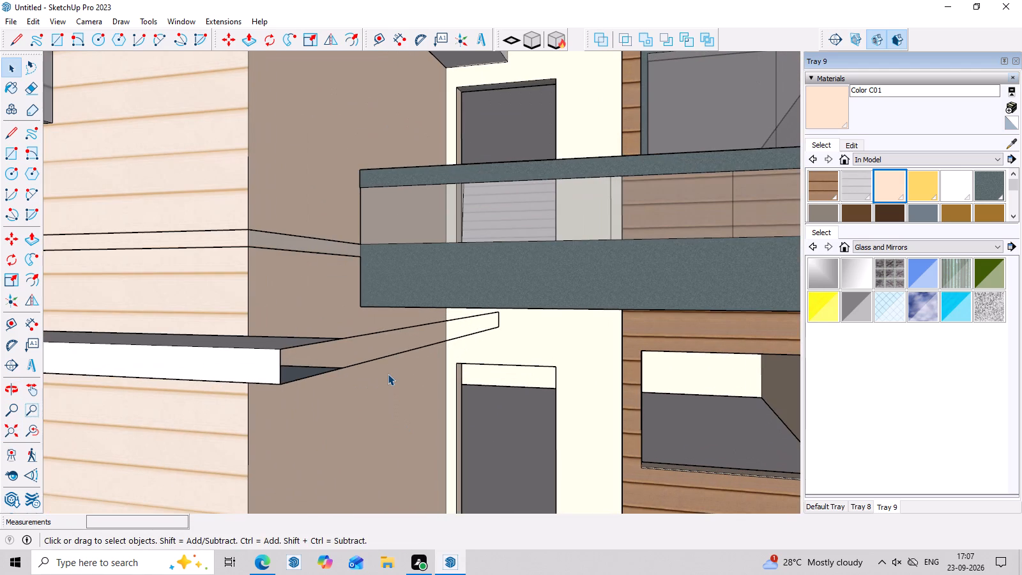
key("e")
left_click(357, 365)
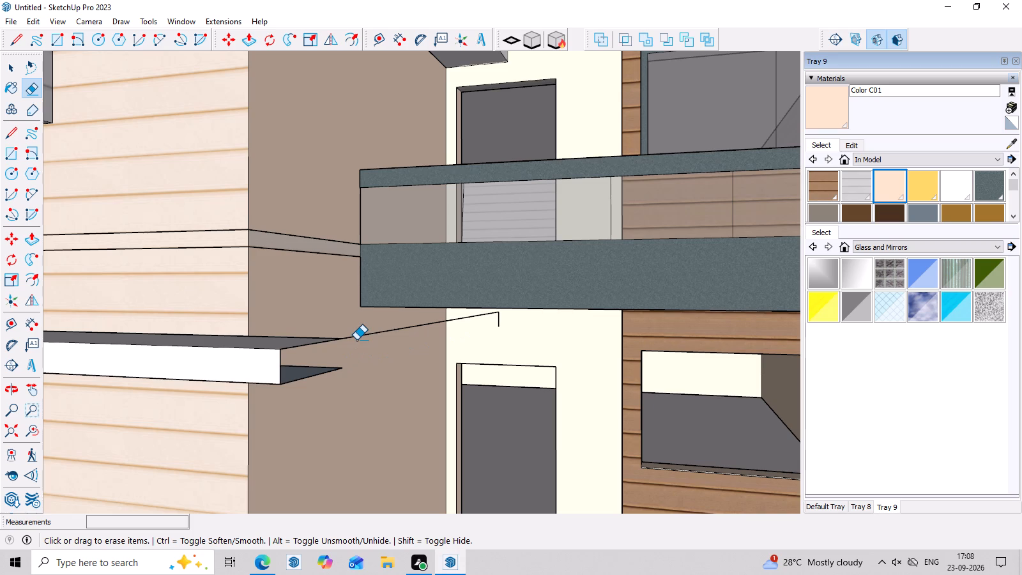
left_click(356, 340)
left_click(356, 335)
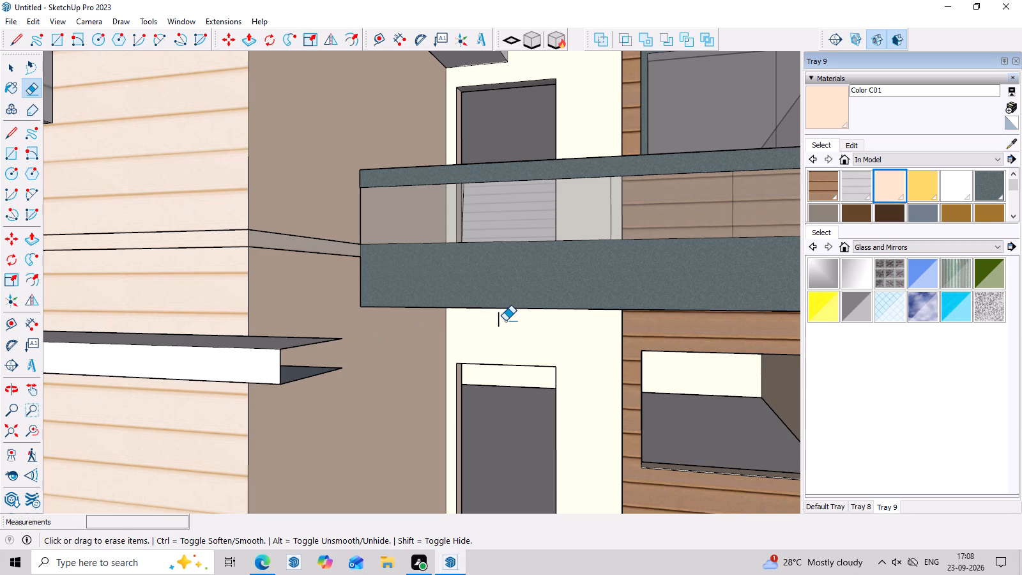
left_click(497, 319)
Close the front slab's open end with a rectangle about 7" by 2' 4".
middle_click_drag(471, 368, 446, 364)
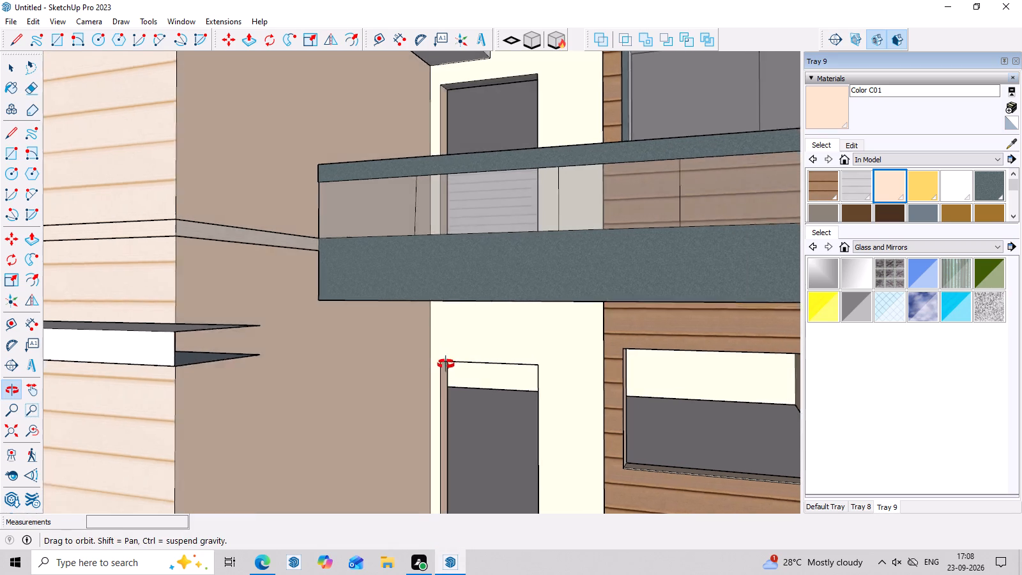
middle_click_drag(446, 364, 424, 358)
key("r")
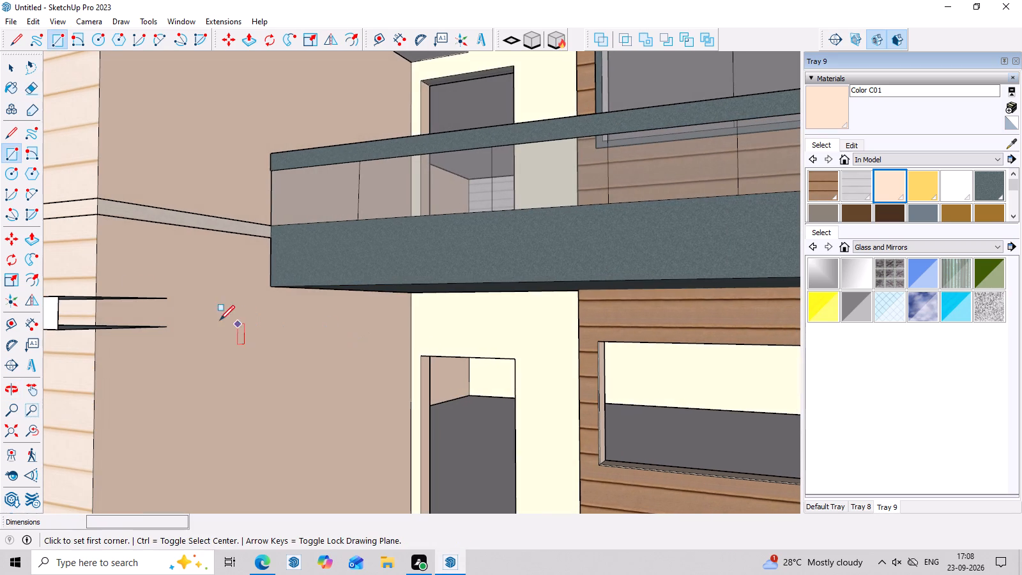
left_click(59, 295)
left_click(167, 327)
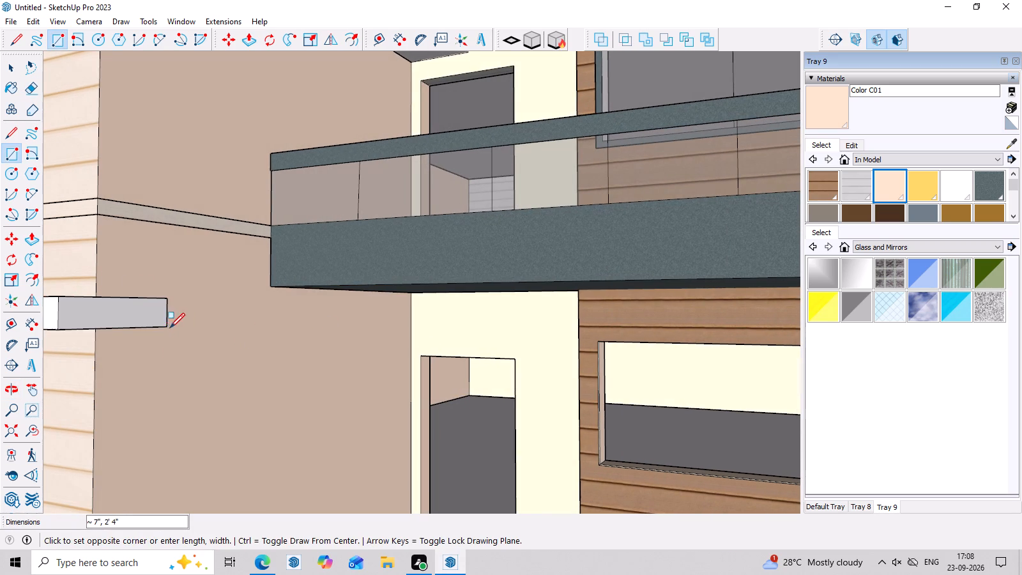
Examine the closed slab end and the side-facing wall under the balcony from several angles.
middle_click_drag(194, 337, 0, 300)
scroll(132, 295, "down", 3)
scroll(132, 295, "up", 4)
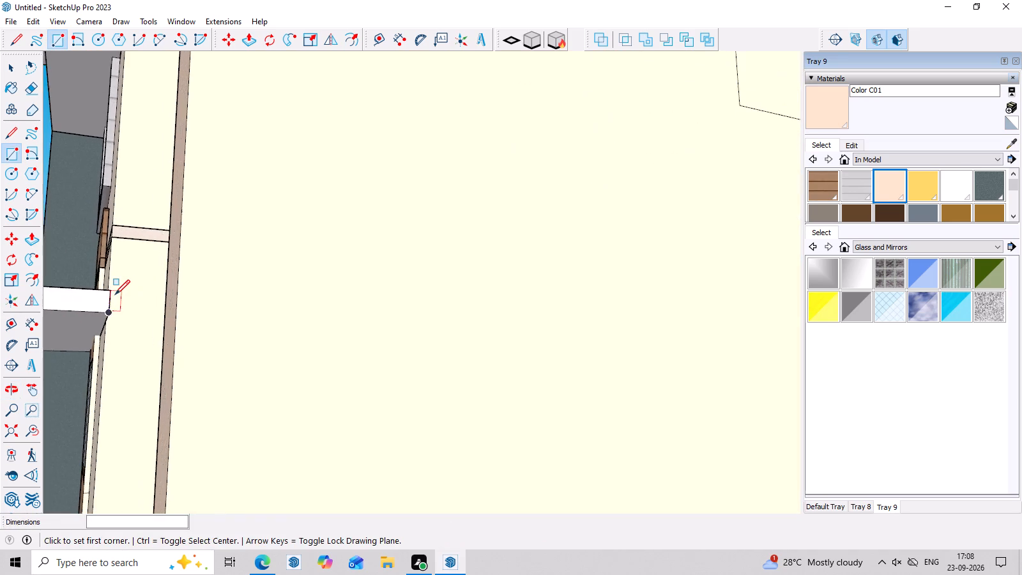
scroll(115, 295, "up", 10)
middle_click_drag(225, 358, 172, 335)
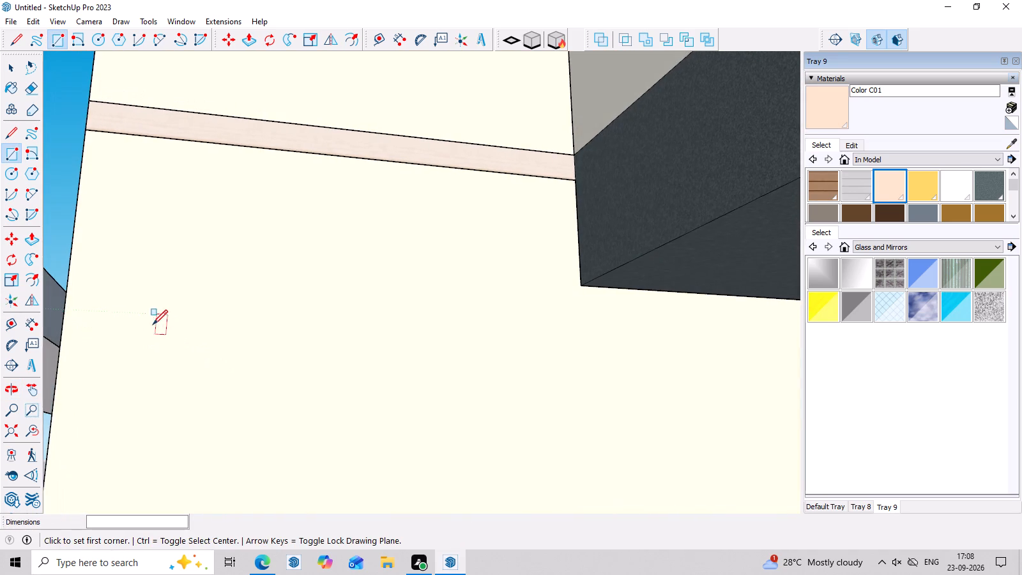
scroll(151, 322, "down", 15)
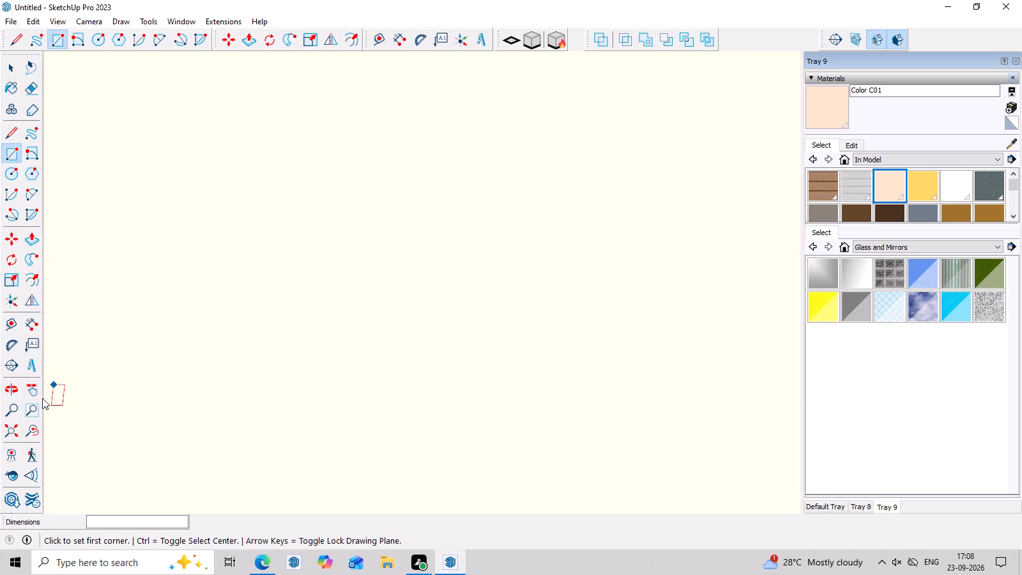
left_click(8, 432)
scroll(126, 373, "down", 4)
middle_click_drag(254, 362, 526, 378)
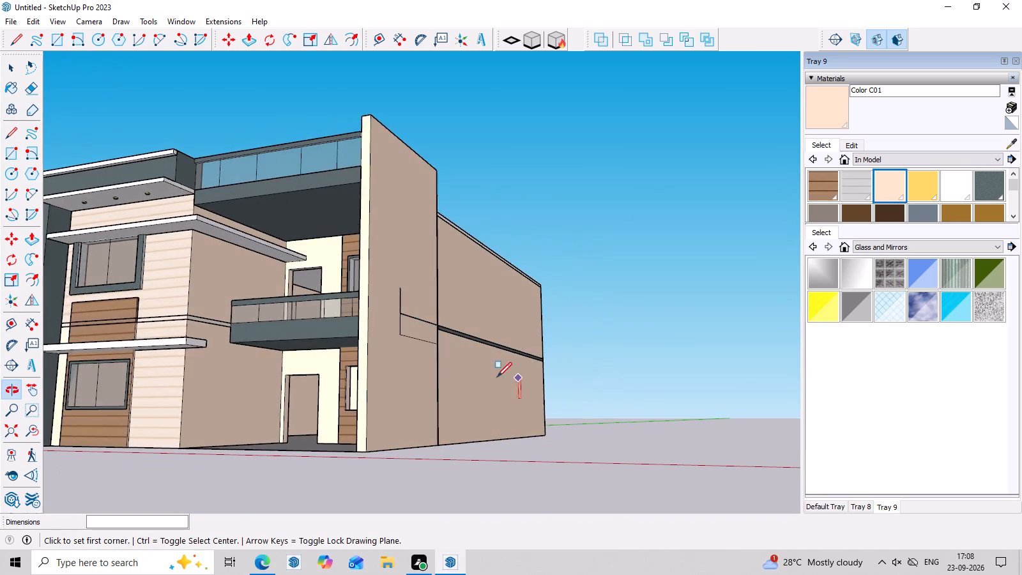
scroll(71, 300, "up", 7)
middle_click_drag(369, 418, 369, 433)
scroll(356, 417, "up", 7)
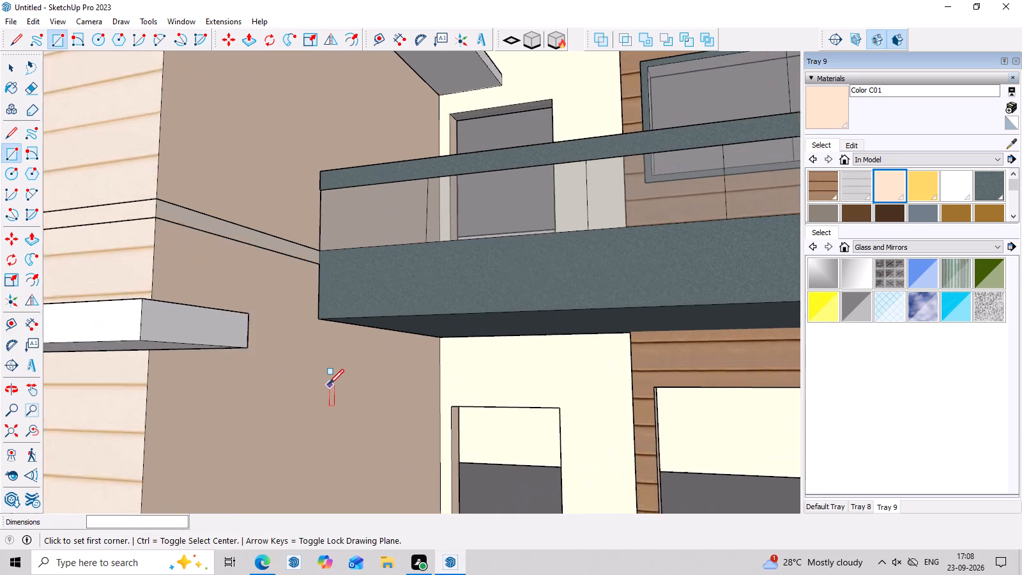
key("Escape")
key("space")
middle_click_drag(264, 350, 153, 340)
scroll(147, 335, "up", 2)
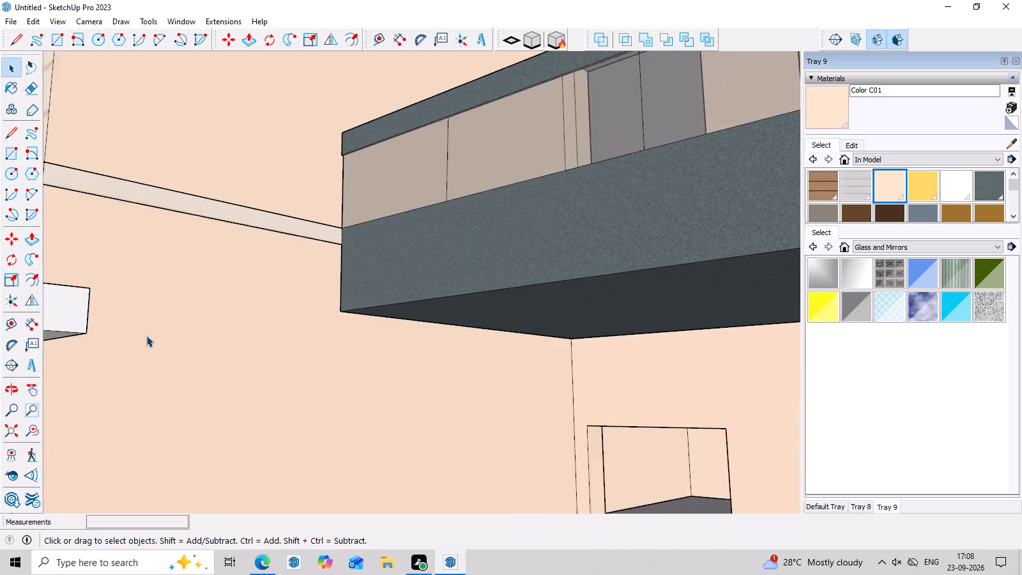
scroll(146, 335, "up", 1)
middle_click_drag(135, 328, 41, 329)
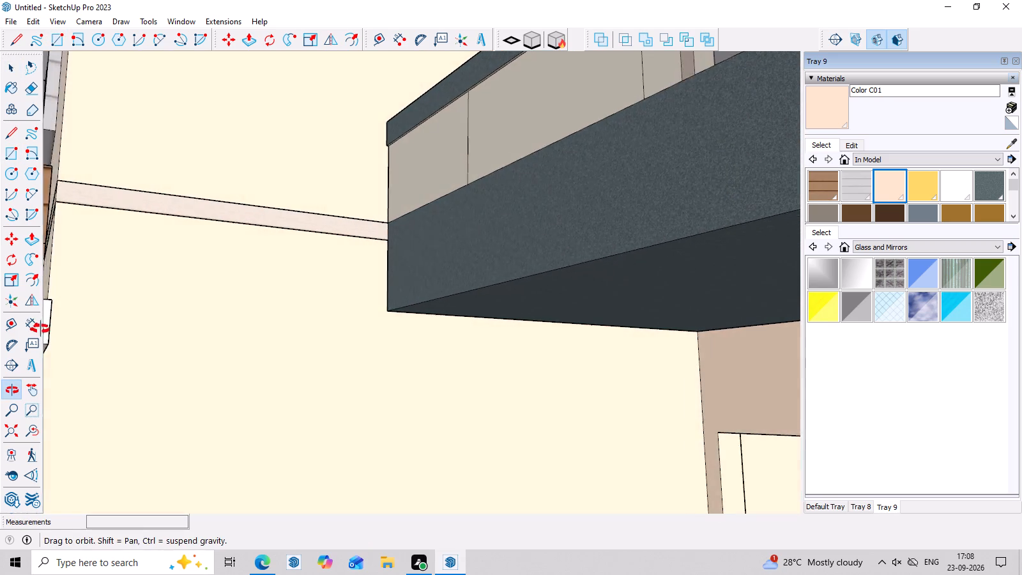
middle_click_drag(41, 329, 40, 329)
scroll(69, 329, "up", 4)
scroll(86, 326, "down", 9)
middle_click_drag(240, 379, 197, 380)
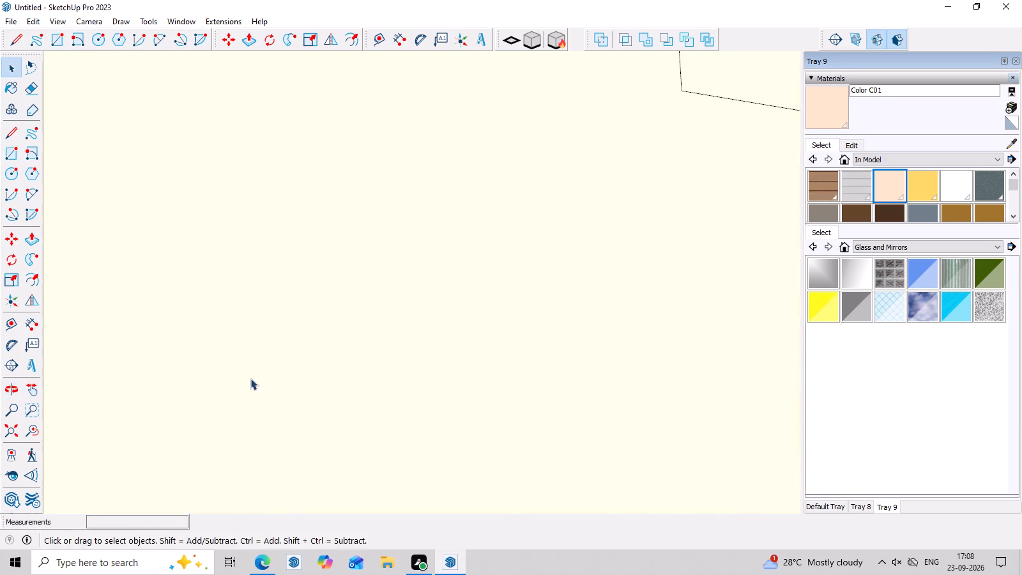
Examine the outer side wall around the slab end and its connection to the front facade.
middle_click_drag(282, 378, 480, 374)
scroll(82, 305, "down", 17)
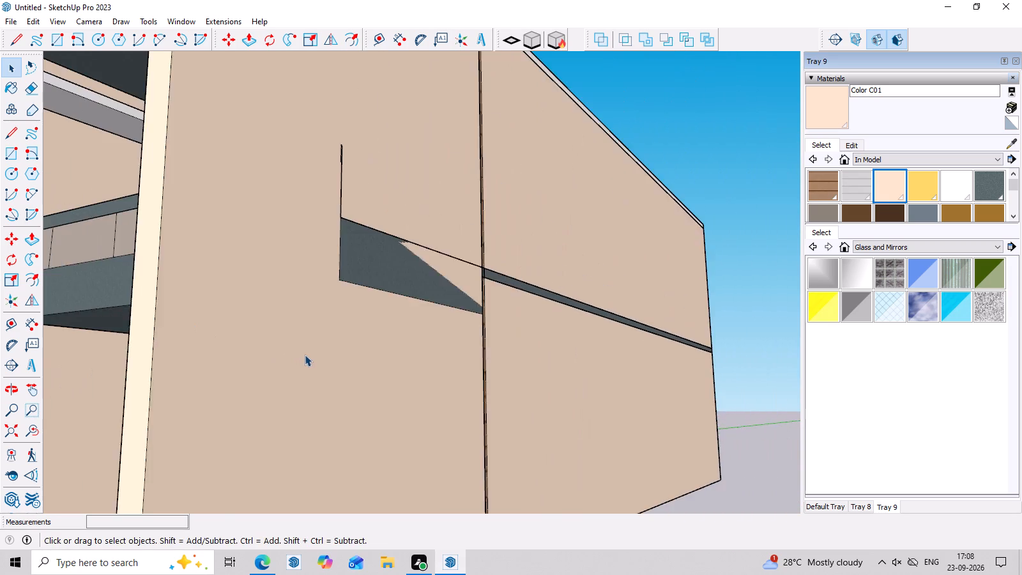
scroll(305, 355, "down", 8)
left_click(315, 366)
triple_click(314, 366)
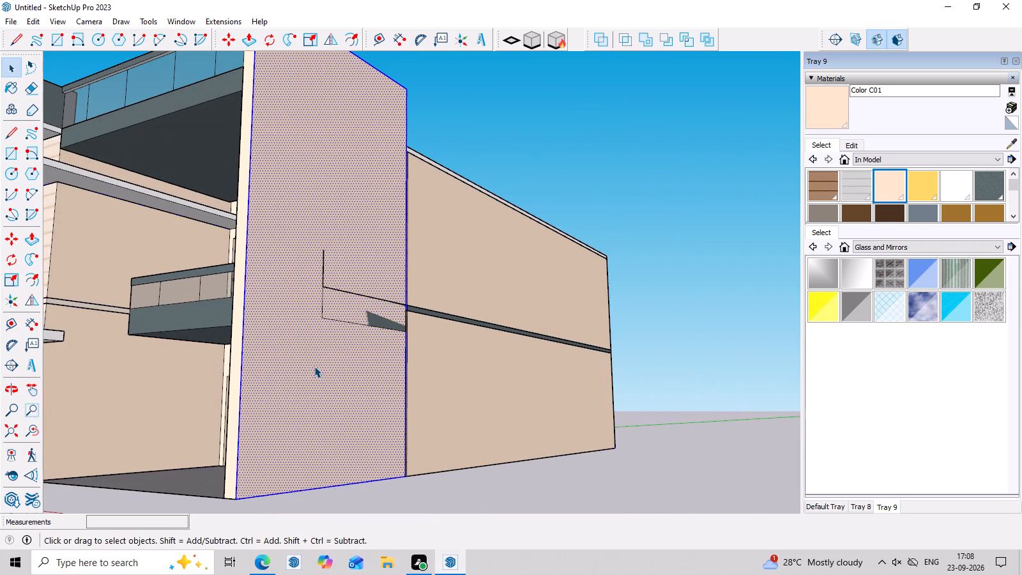
scroll(314, 366, "down", 8)
middle_click_drag(238, 358, 242, 431)
scroll(224, 421, "up", 2)
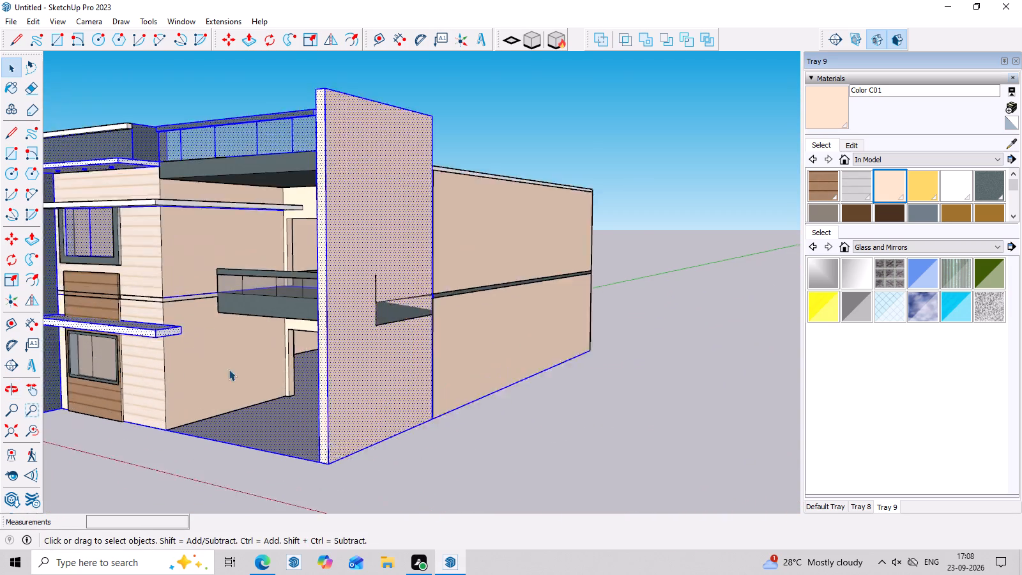
scroll(229, 369, "up", 11)
scroll(158, 307, "down", 4)
scroll(112, 281, "up", 3)
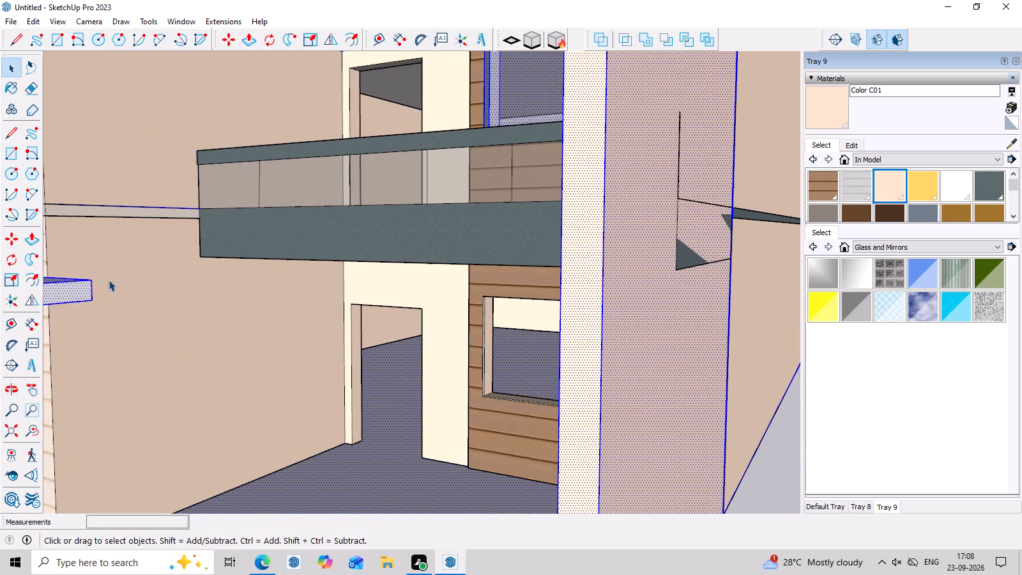
scroll(109, 280, "down", 13)
middle_click_drag(187, 400, 370, 394)
scroll(375, 390, "down", 3)
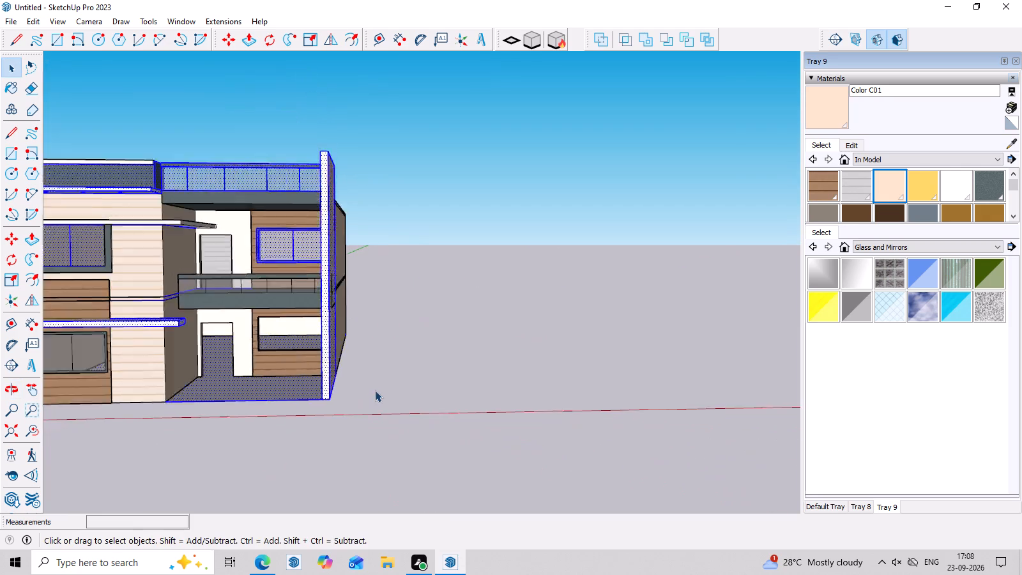
scroll(375, 390, "down", 7)
middle_click_drag(404, 368, 446, 300)
key("Escape")
left_click(435, 293)
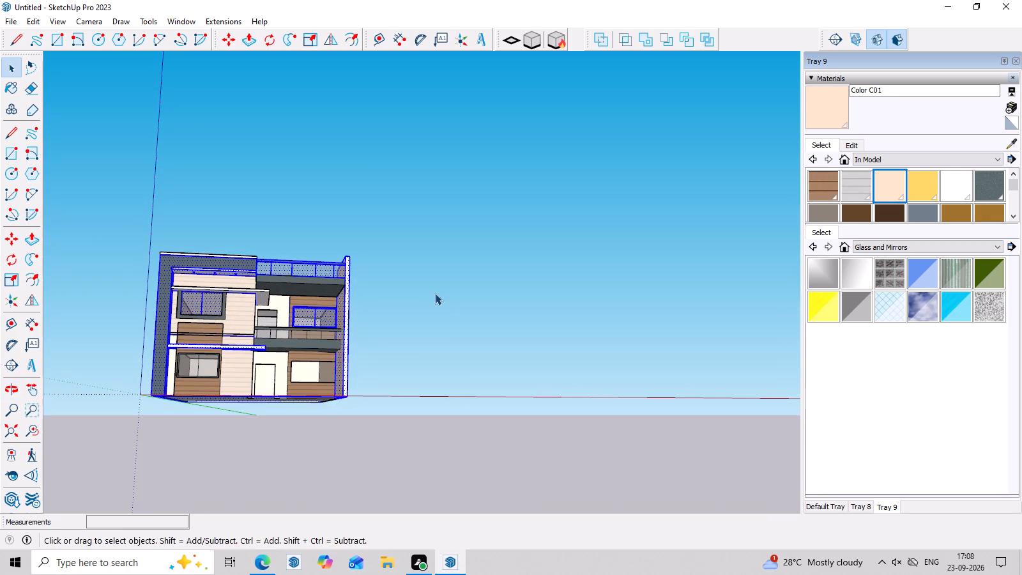
Review the whole front facade, including slabs, windows and balconies, from several heights and distances.
scroll(423, 292, "down", 3)
middle_click_drag(415, 290, 400, 342)
scroll(281, 312, "up", 9)
scroll(355, 353, "up", 3)
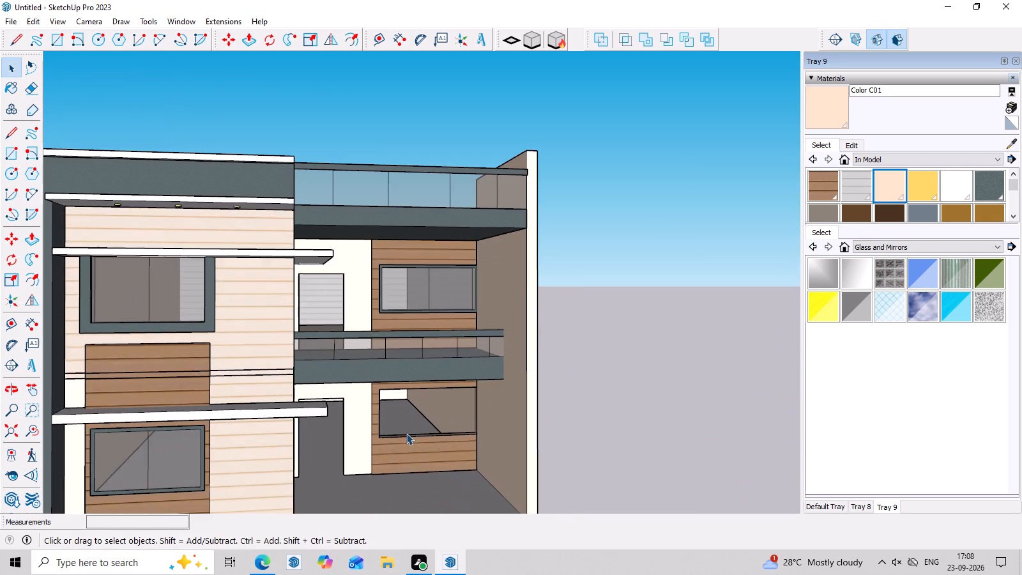
middle_click_drag(406, 433, 406, 362)
scroll(406, 362, "down", 7)
middle_click_drag(512, 381, 505, 424)
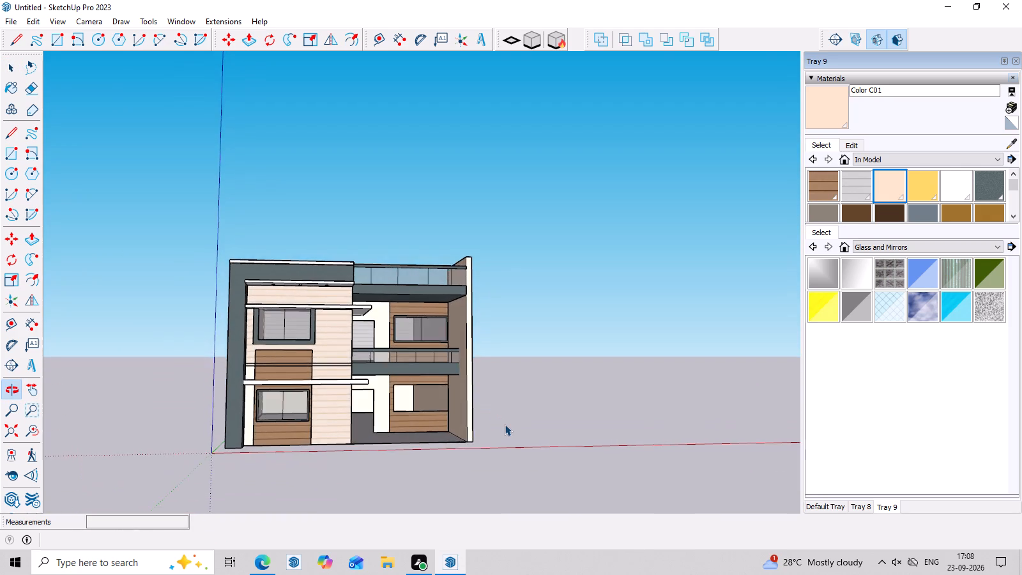
scroll(505, 424, "up", 3)
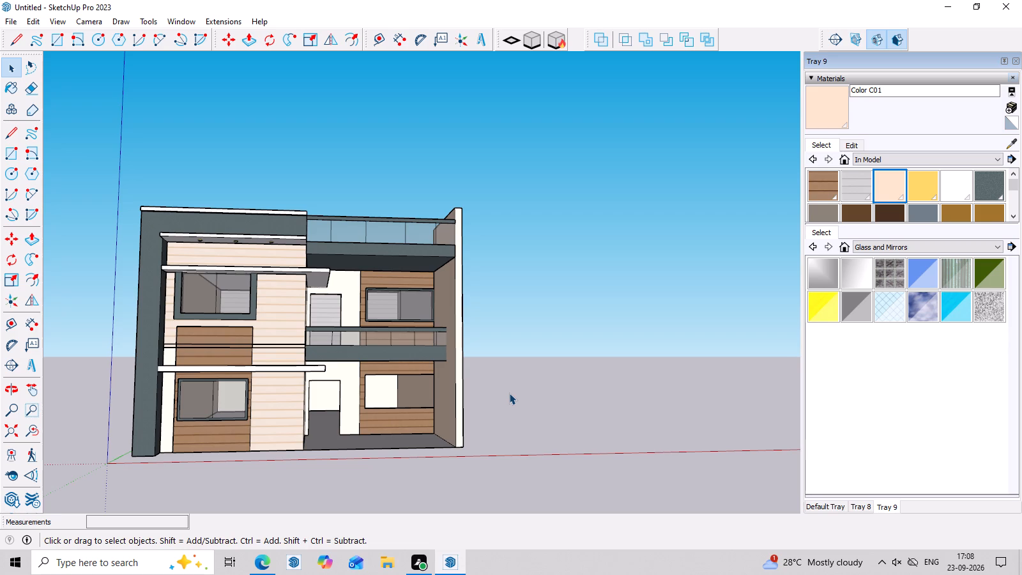
middle_click_drag(342, 397, 335, 470)
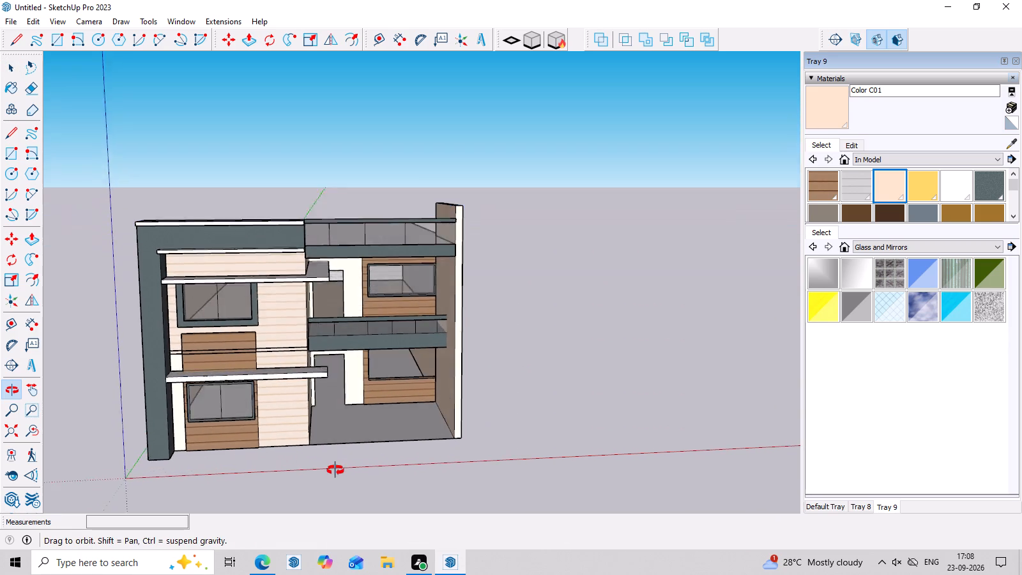
middle_click_drag(335, 470, 335, 475)
scroll(294, 466, "up", 3)
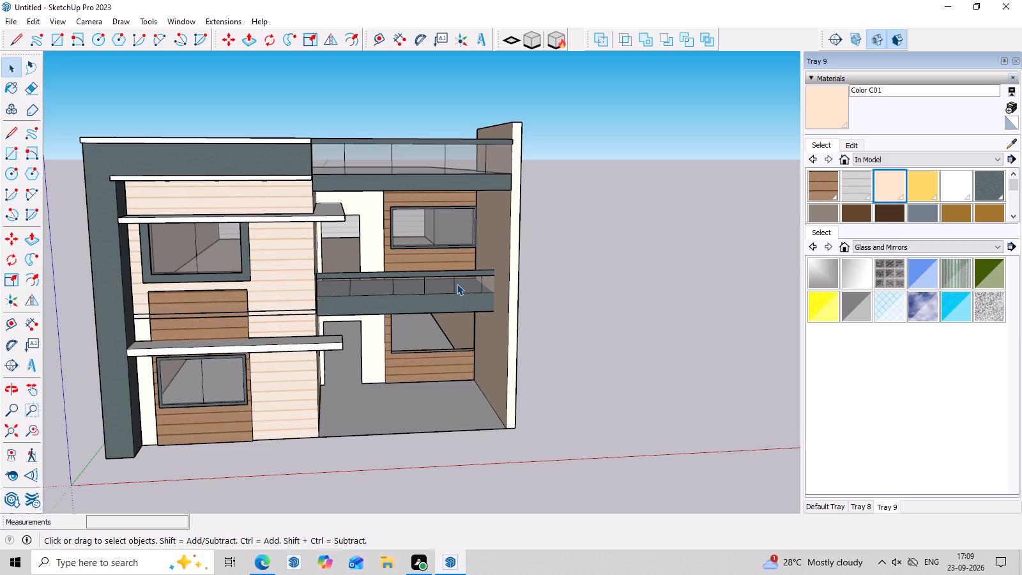
scroll(449, 286, "down", 1)
middle_click_drag(449, 286, 448, 251)
scroll(316, 402, "down", 1)
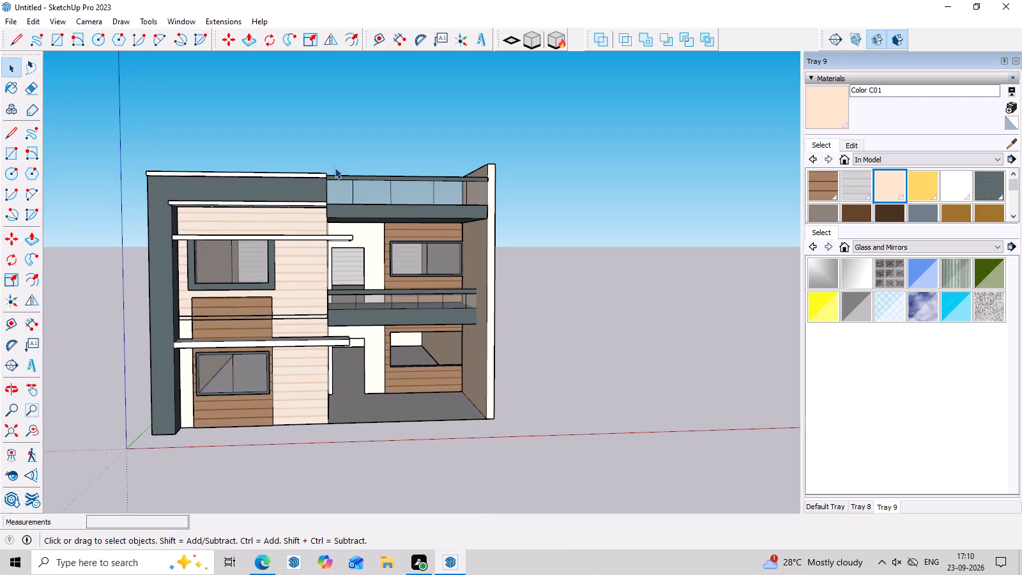
scroll(331, 157, "up", 4)
scroll(331, 157, "down", 7)
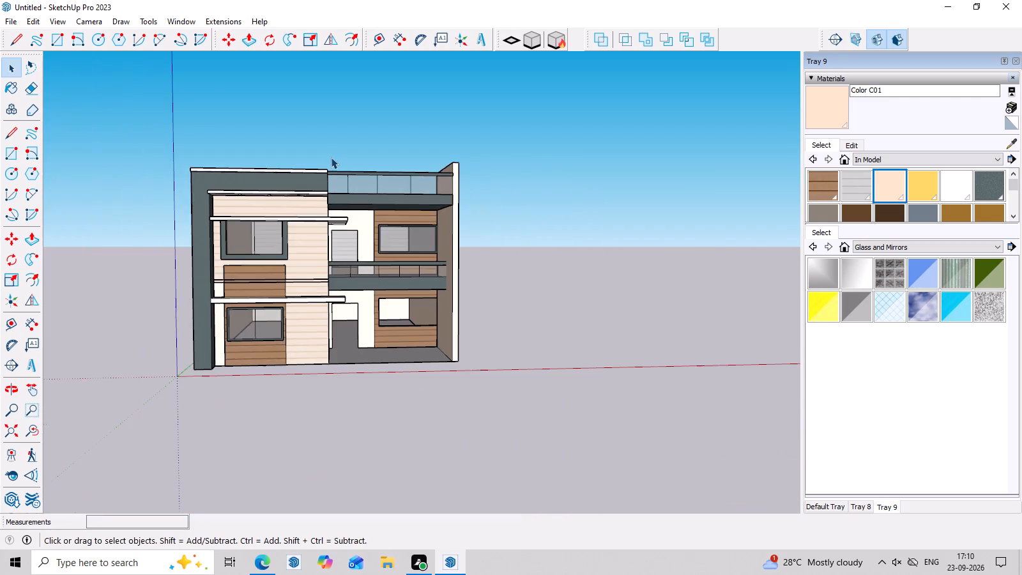
scroll(331, 157, "down", 1)
middle_click_drag(522, 321, 475, 285)
scroll(379, 264, "up", 4)
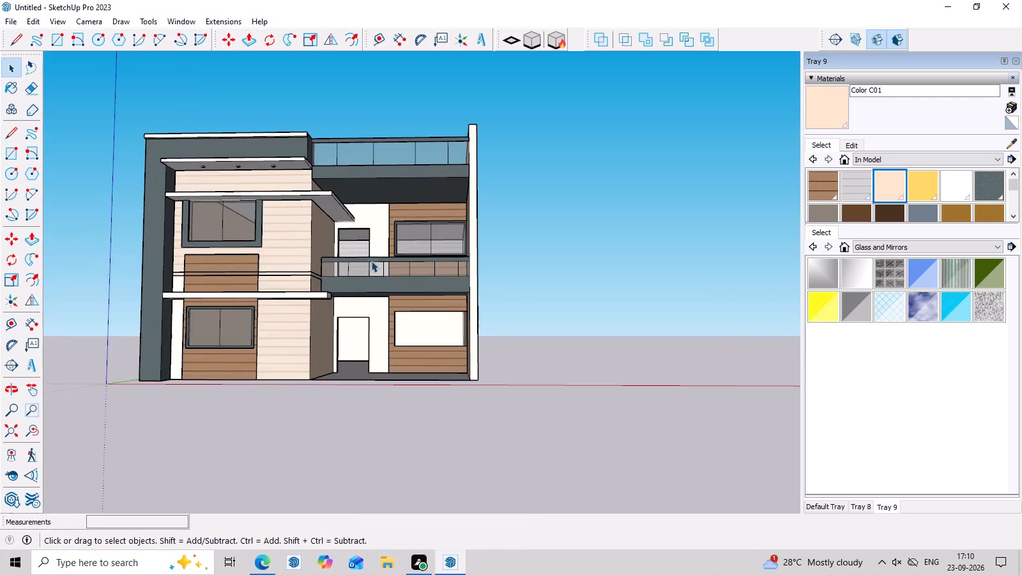
scroll(367, 256, "up", 4)
middle_click_drag(371, 277, 392, 314)
scroll(393, 314, "down", 6)
scroll(238, 247, "up", 3)
middle_click_drag(308, 337, 312, 311)
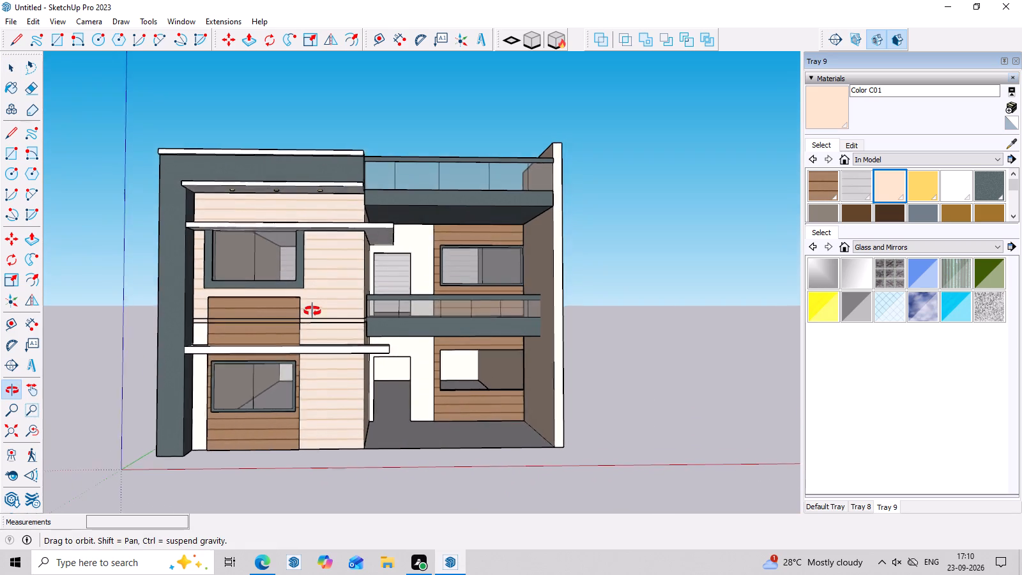
middle_click_drag(312, 311, 312, 307)
middle_click_drag(625, 429, 613, 429)
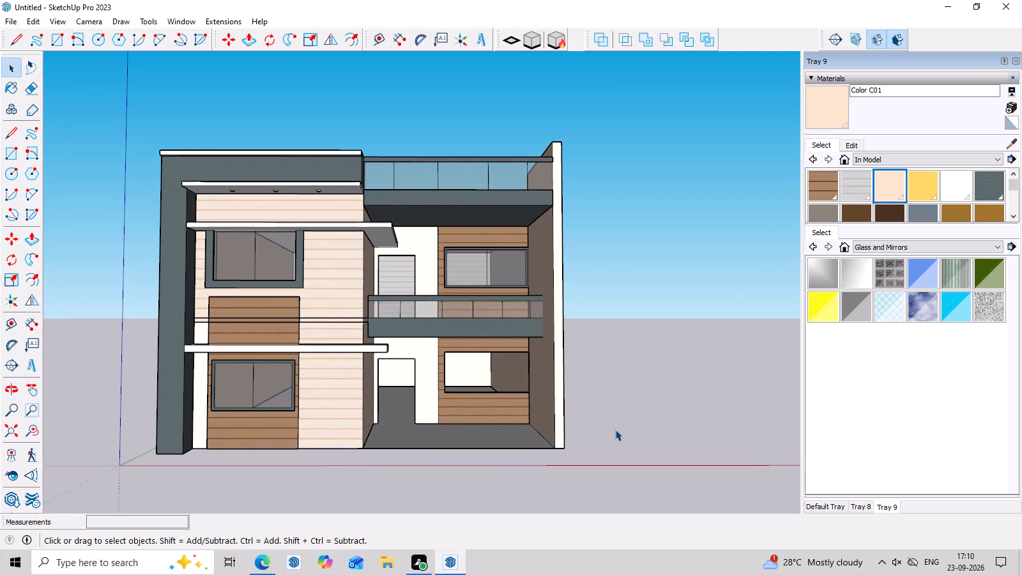
Draw a circle of about 5" radius on the underside of the upper balcony slab, near the door side.
middle_click_drag(477, 254, 477, 206)
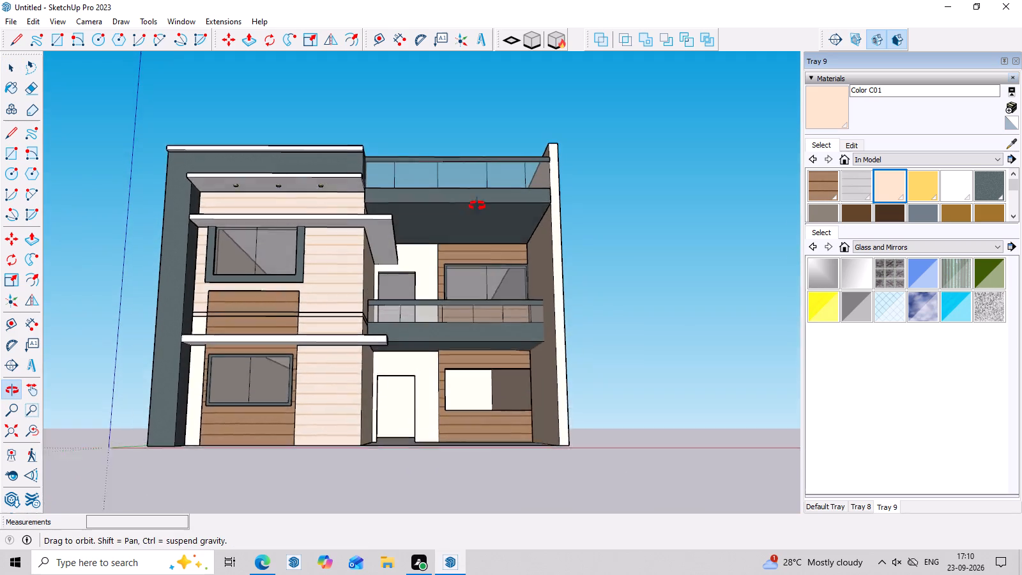
middle_click_drag(477, 206, 477, 178)
scroll(461, 203, "up", 10)
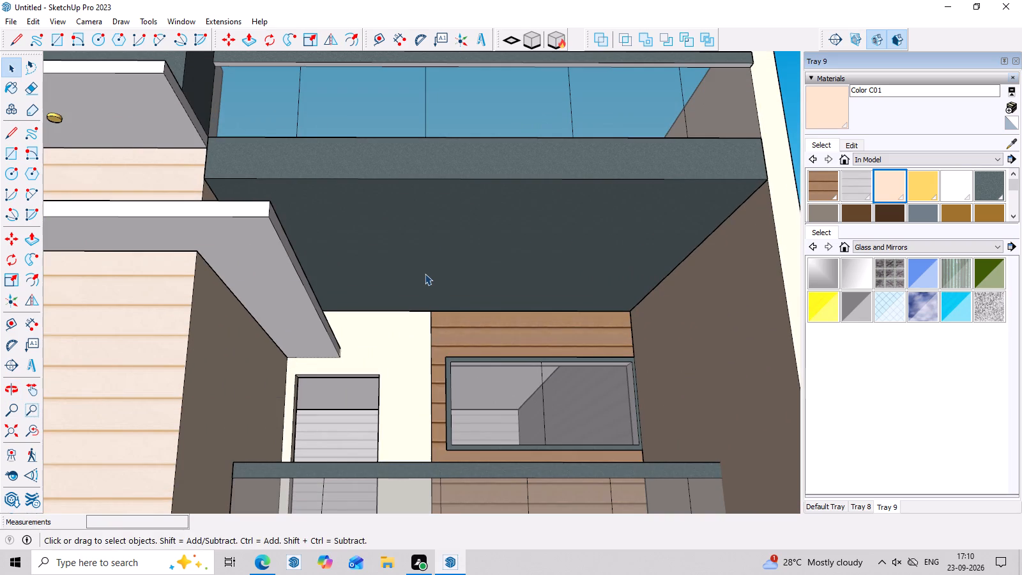
key("c")
left_click(9, 172)
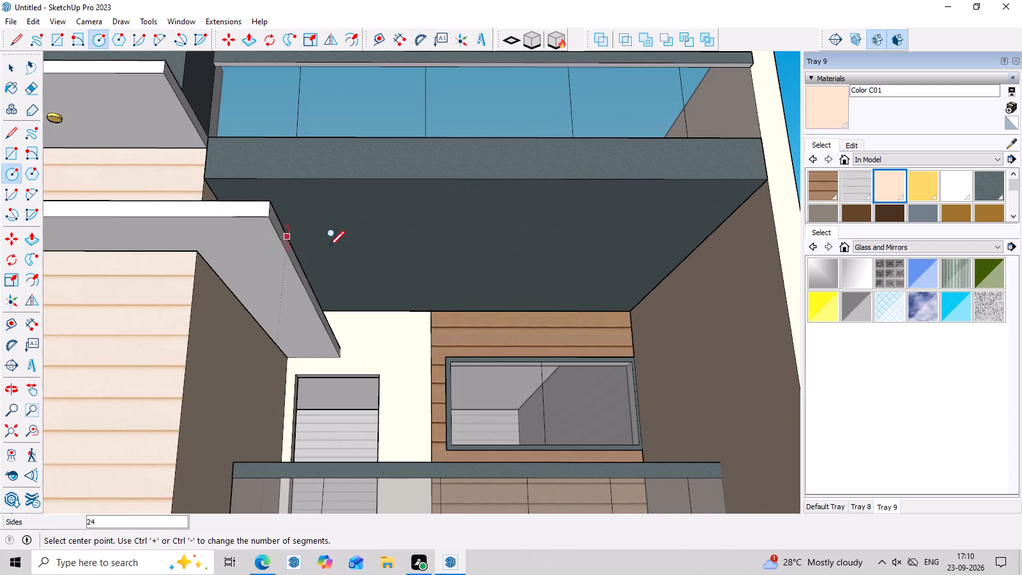
left_click(386, 259)
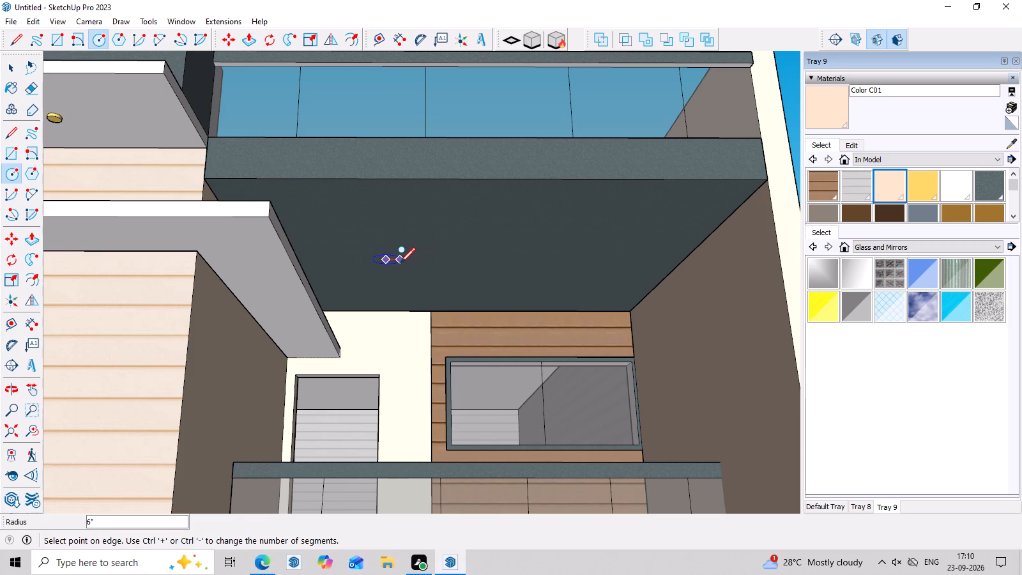
left_click(399, 262)
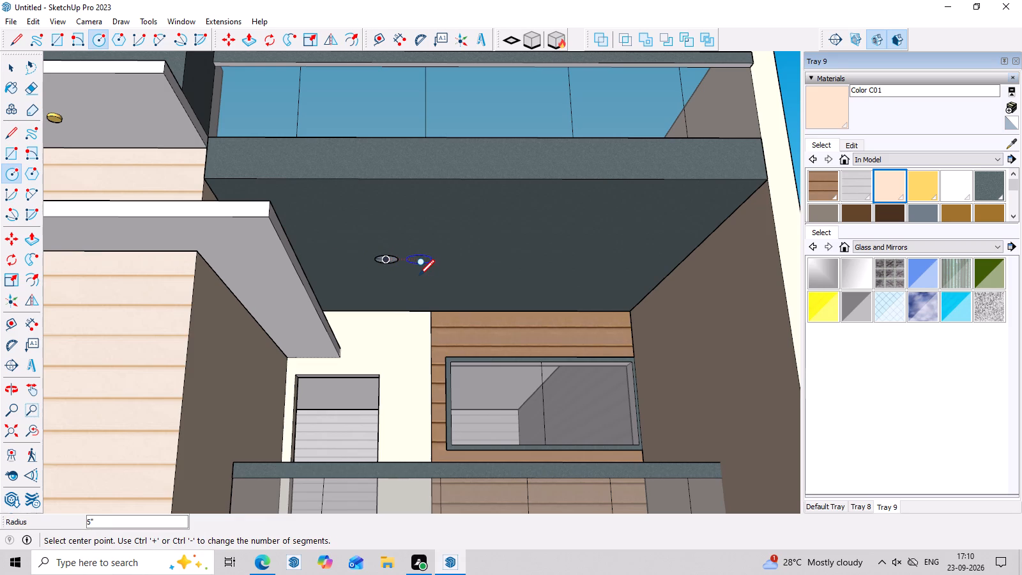
Push/Pull the circle 3" down from the ceiling to form a round light fixture.
key("p")
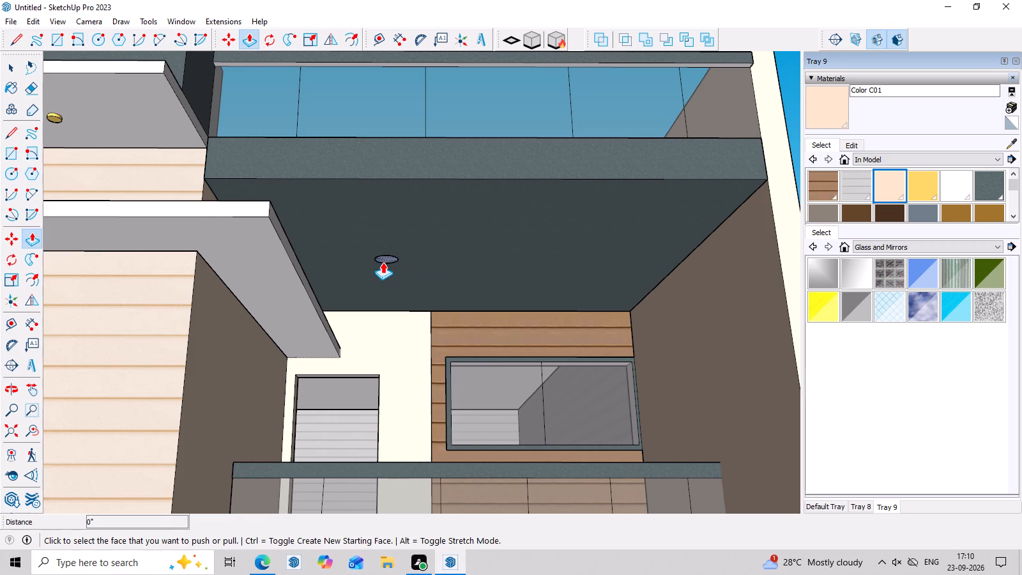
scroll(388, 263, "up", 3)
left_click(386, 255)
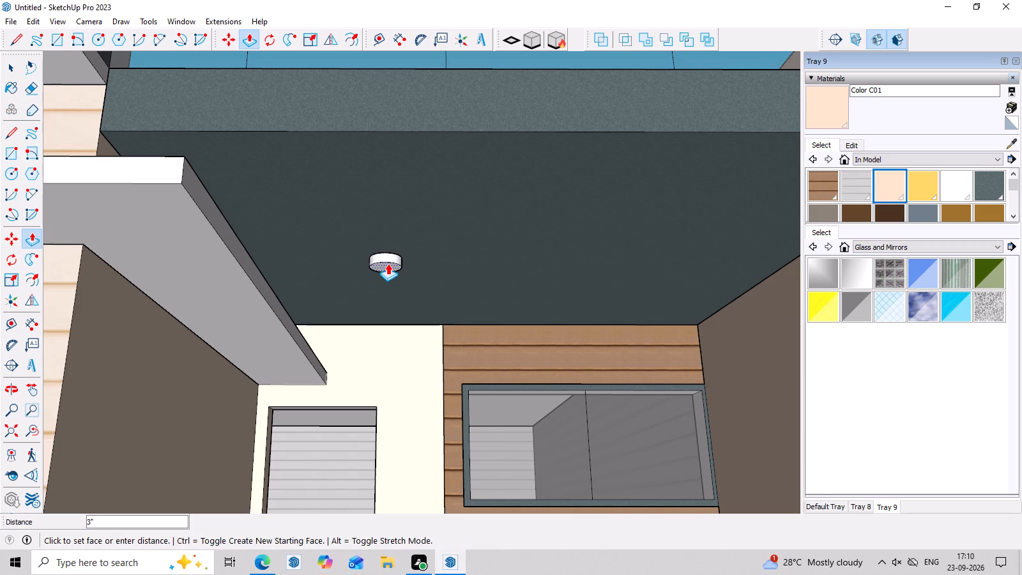
key("3")
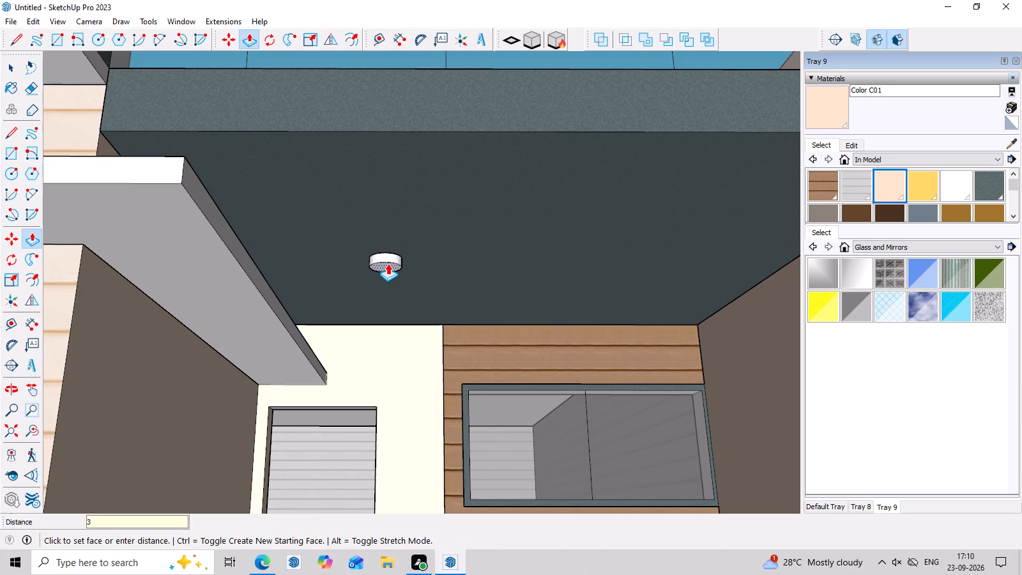
key("Return")
key("space")
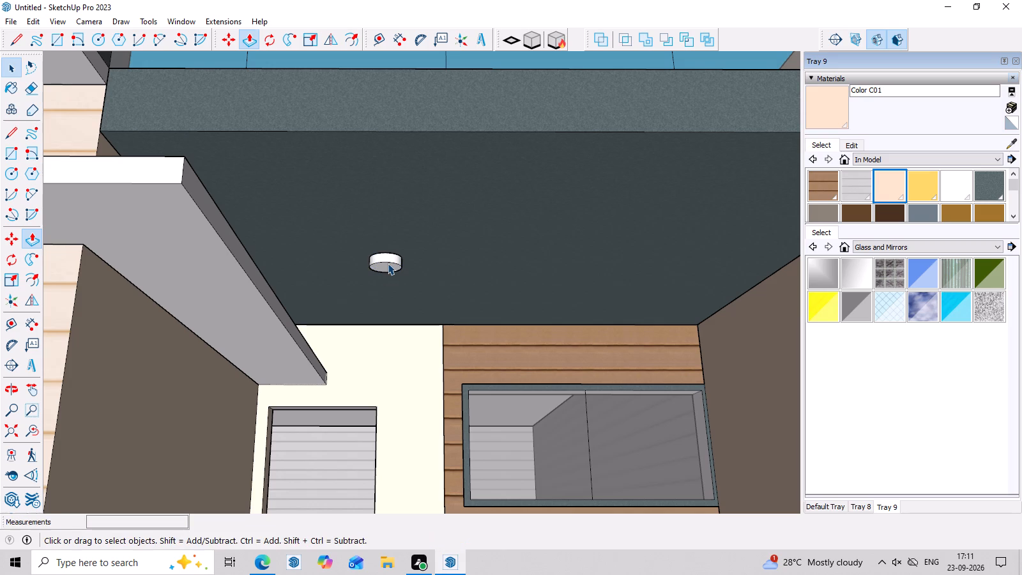
Copy the round ceiling light about 7' 4" along the red axis, toward the outer side wall.
scroll(455, 296, "down", 6)
scroll(519, 324, "down", 2)
middle_click_drag(524, 337, 524, 390)
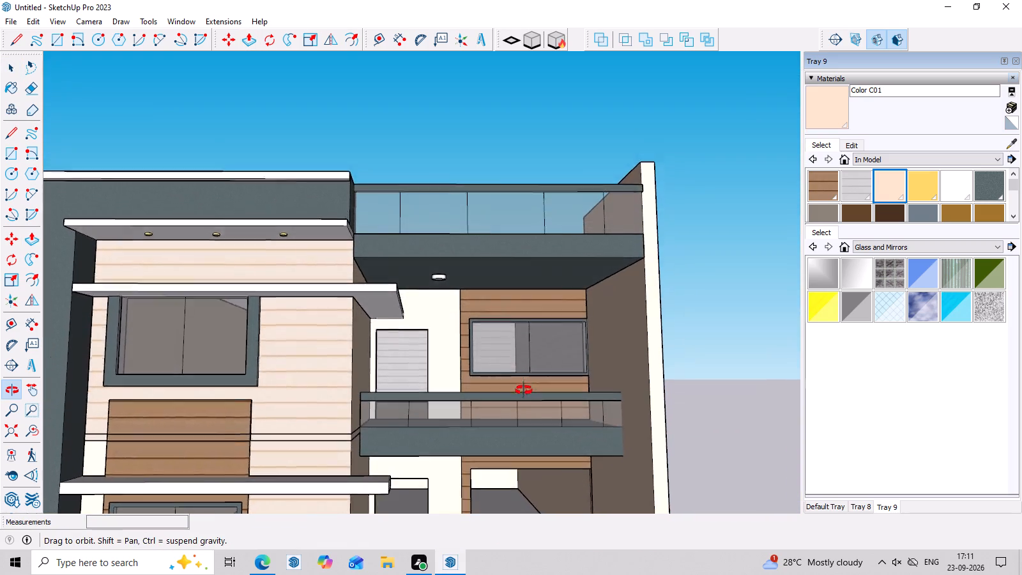
middle_click_drag(524, 390, 525, 410)
scroll(495, 299, "up", 3)
scroll(457, 255, "up", 3)
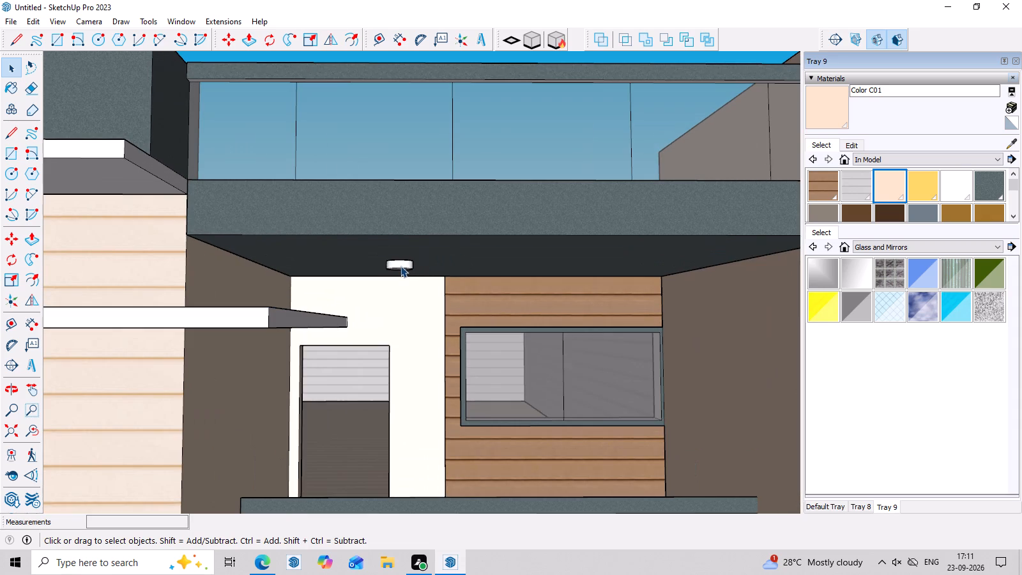
triple_click(400, 266)
key("m")
scroll(406, 264, "up", 2)
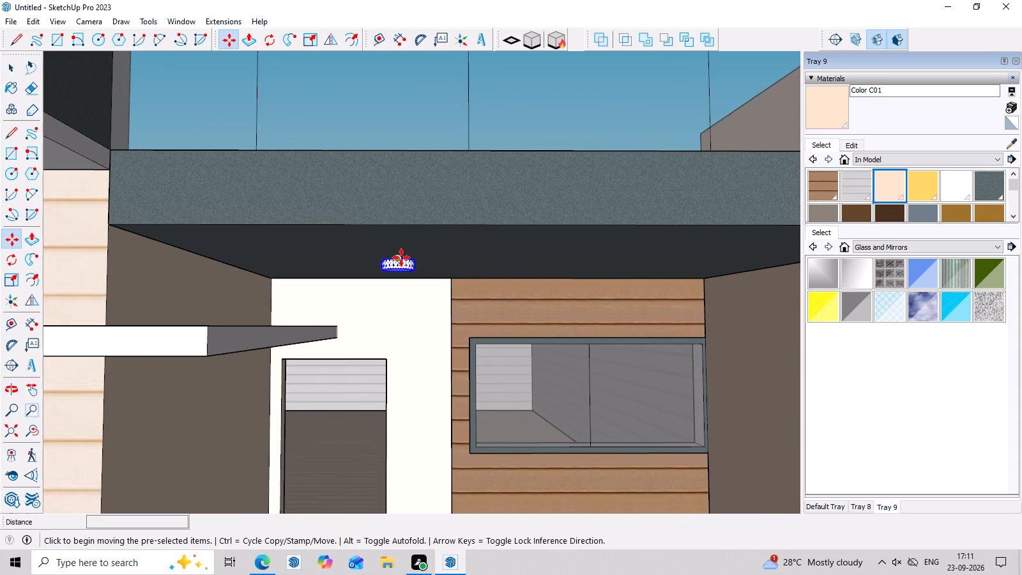
left_click(401, 257)
key("Right")
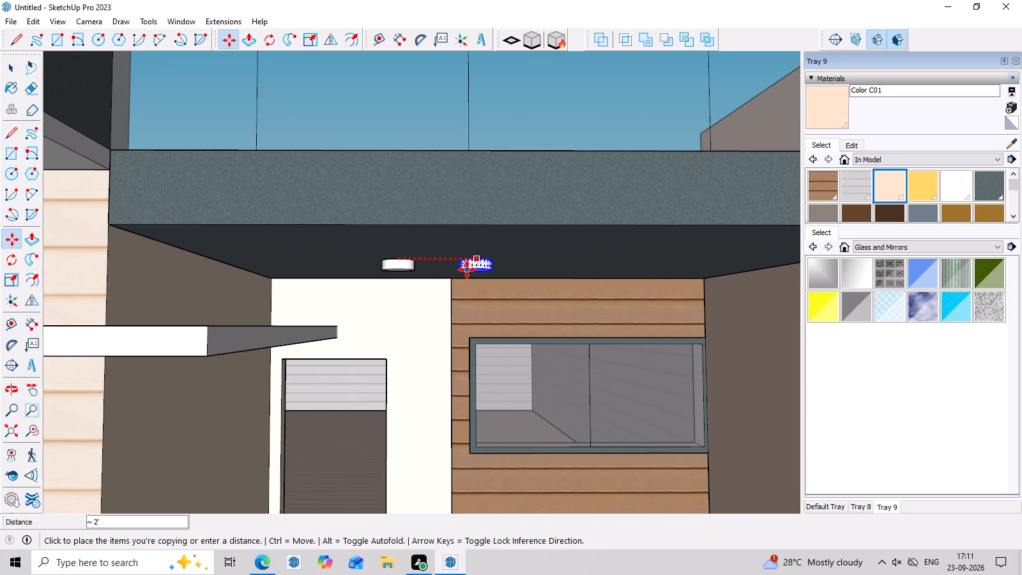
left_click(611, 275)
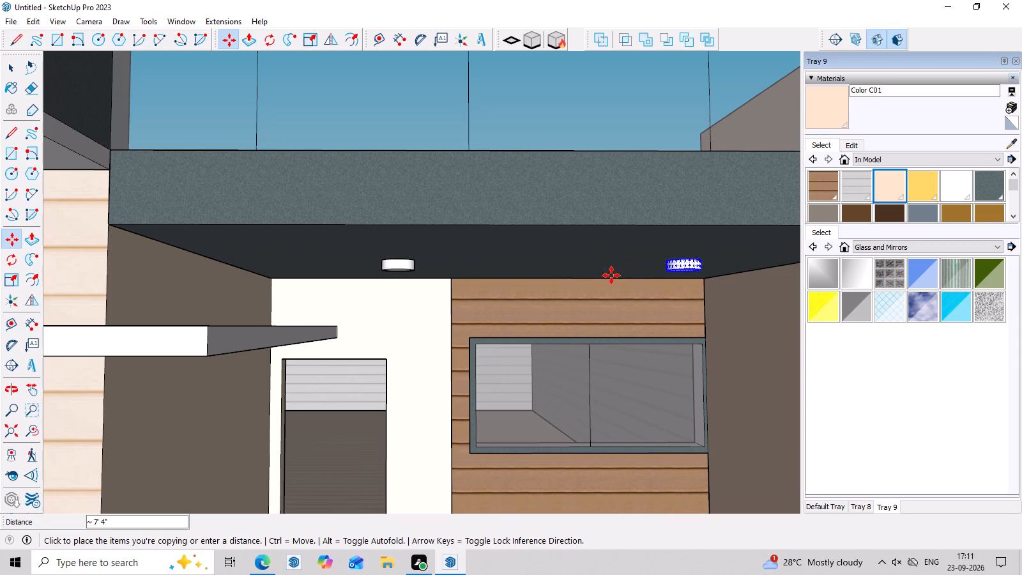
scroll(620, 301, "down", 12)
key("space")
left_click(705, 288)
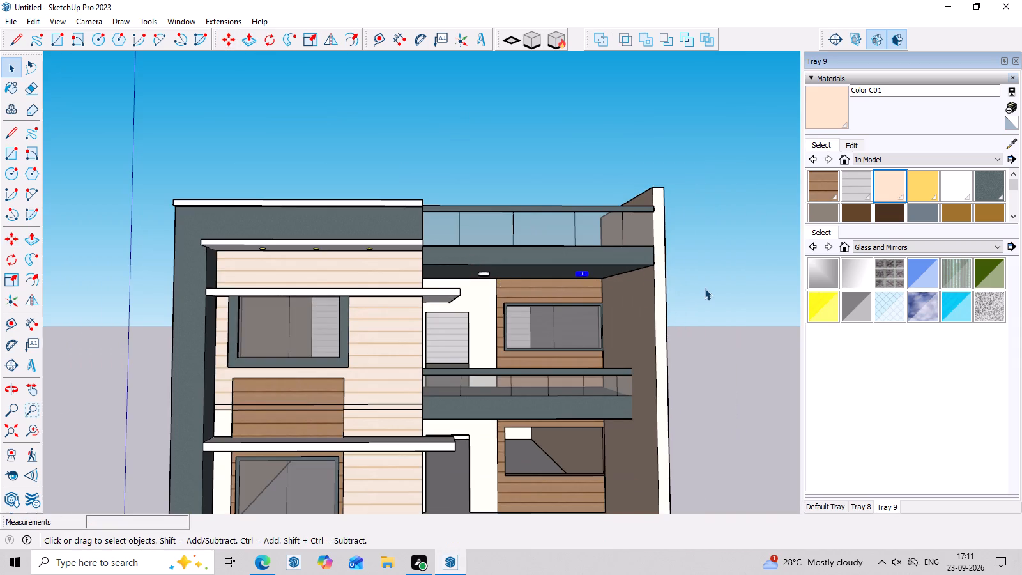
Examine the front facade with the two ceiling lights from different angles and distances.
middle_click_drag(705, 288, 687, 186)
scroll(657, 192, "down", 6)
middle_click_drag(523, 167, 503, 292)
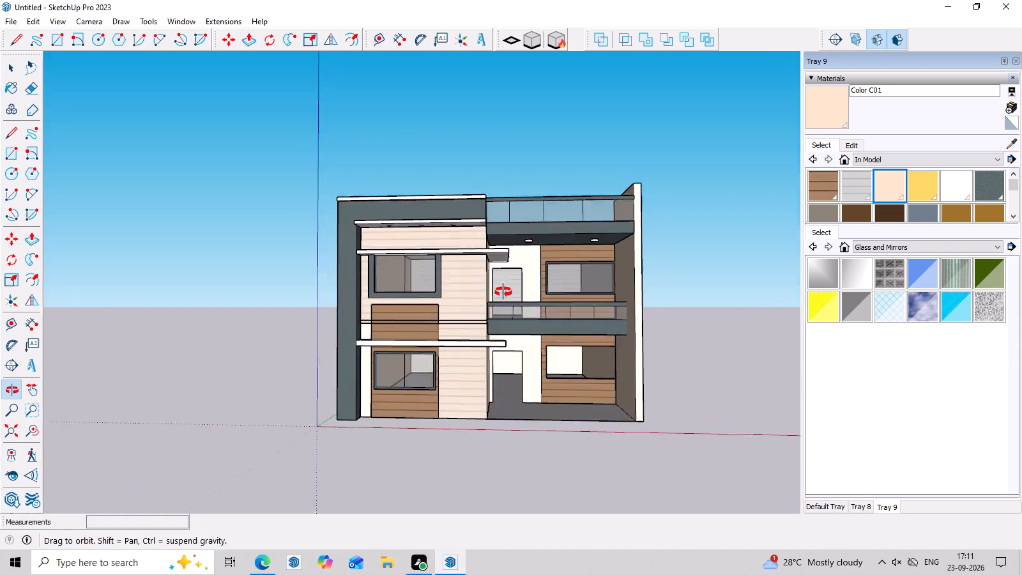
middle_click_drag(503, 292, 501, 316)
scroll(678, 275, "up", 3)
scroll(655, 249, "down", 2)
scroll(553, 167, "up", 3)
scroll(553, 167, "down", 4)
middle_click_drag(614, 328, 627, 260)
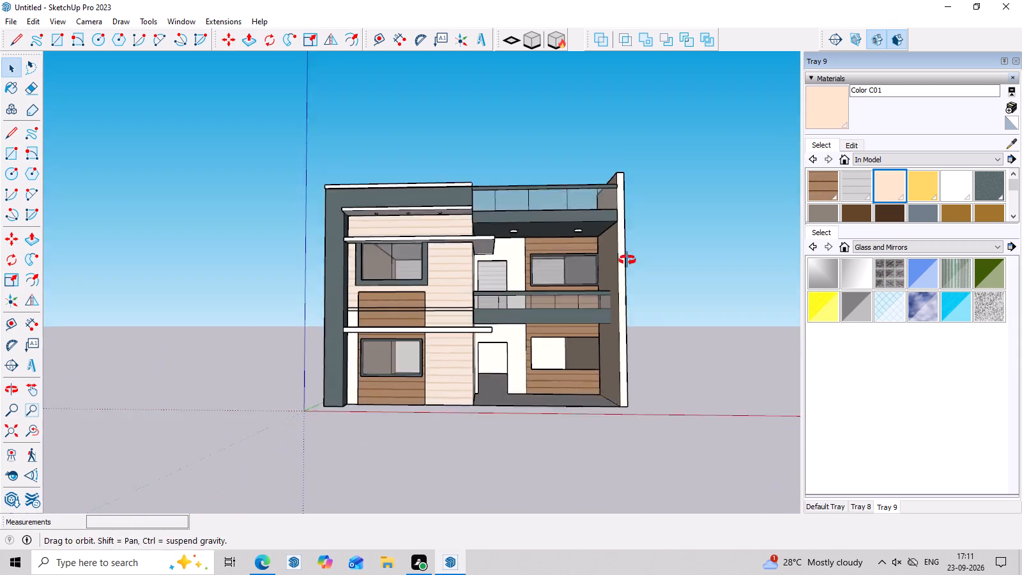
Paint the sides and bottom faces of both round ceiling lights under the upper balcony slab with the yellow Color D03.
middle_click_drag(627, 260, 627, 257)
scroll(627, 257, "down", 3)
scroll(650, 243, "up", 6)
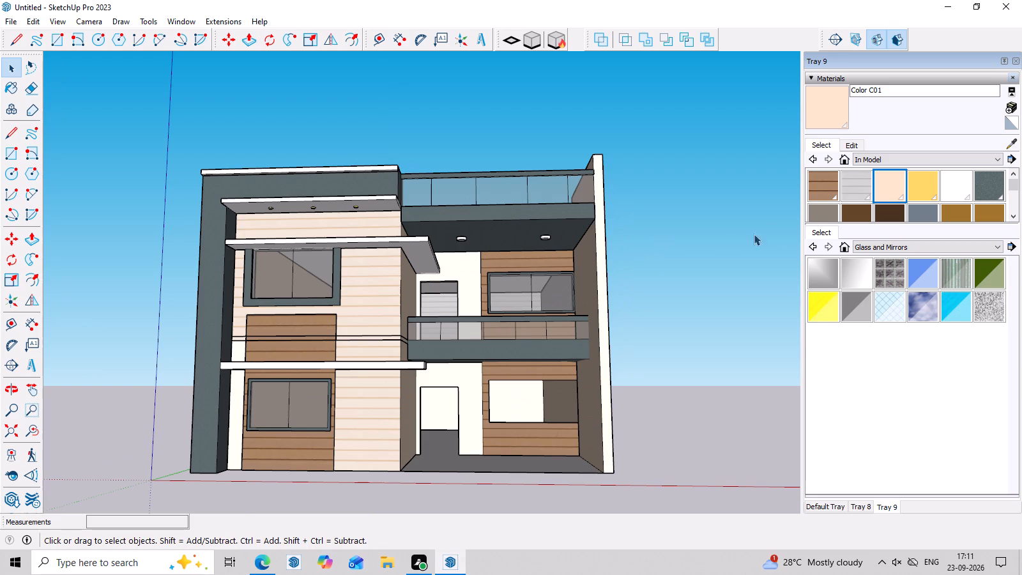
left_click(919, 192)
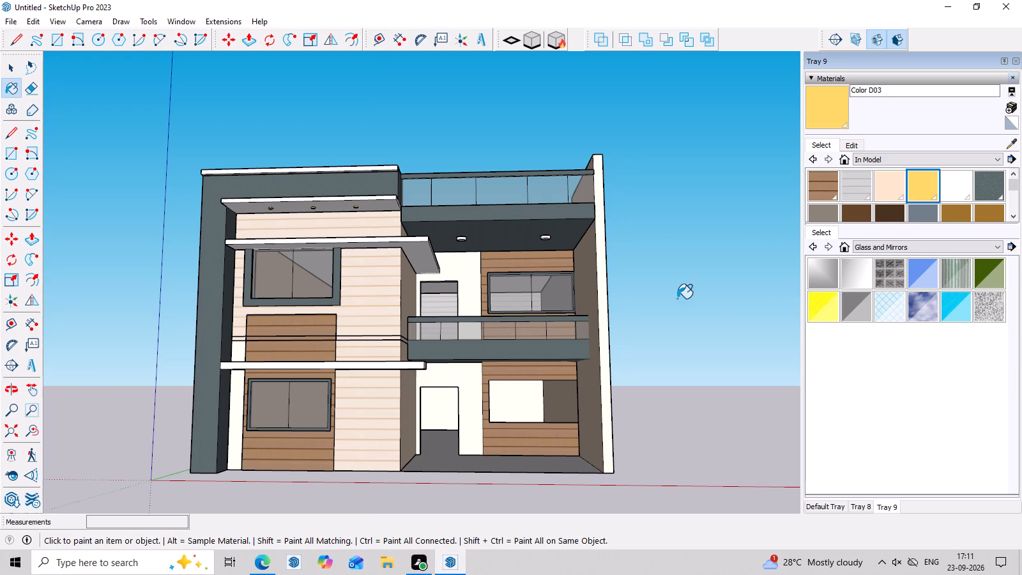
scroll(545, 236, "up", 11)
left_click(545, 236)
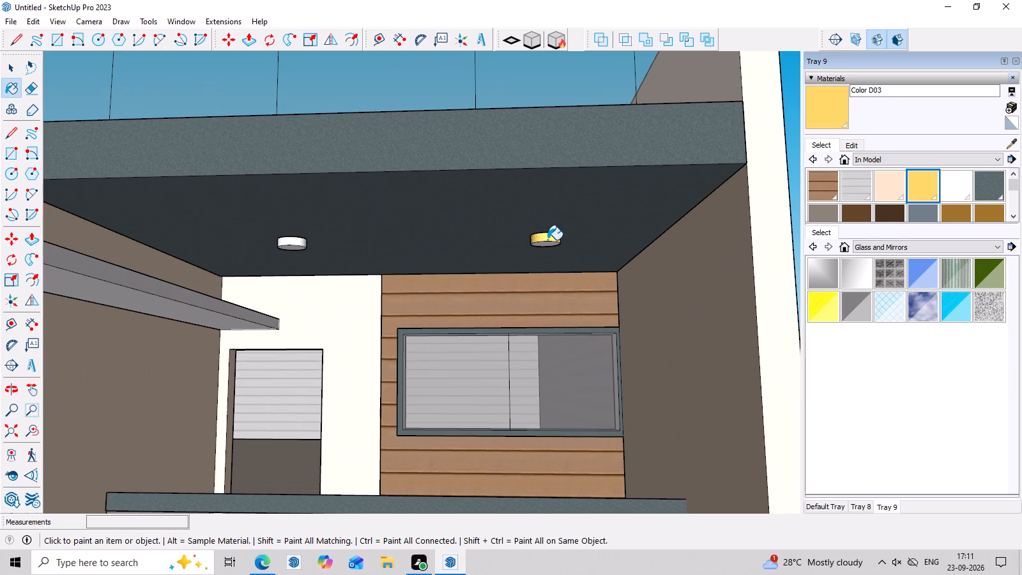
scroll(547, 240, "up", 3)
middle_click_drag(547, 241, 560, 172)
left_click(554, 227)
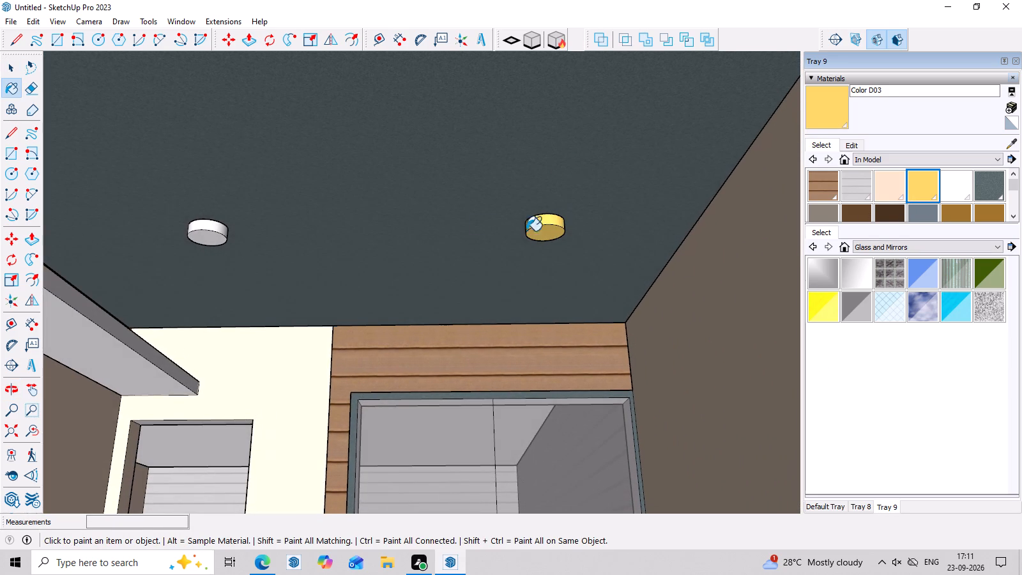
left_click(216, 226)
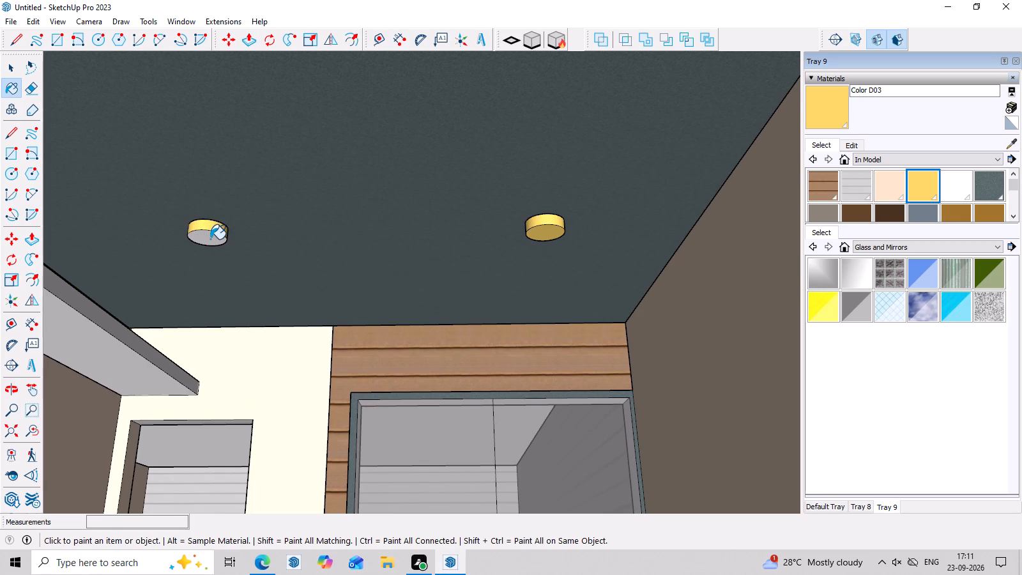
left_click(210, 239)
Examine the front facade, the yellow ceiling lights, the balcony and the ground-floor openings from near and far.
scroll(211, 240, "down", 16)
middle_click_drag(434, 382, 464, 472)
scroll(358, 219, "up", 4)
scroll(357, 217, "down", 8)
scroll(187, 187, "up", 7)
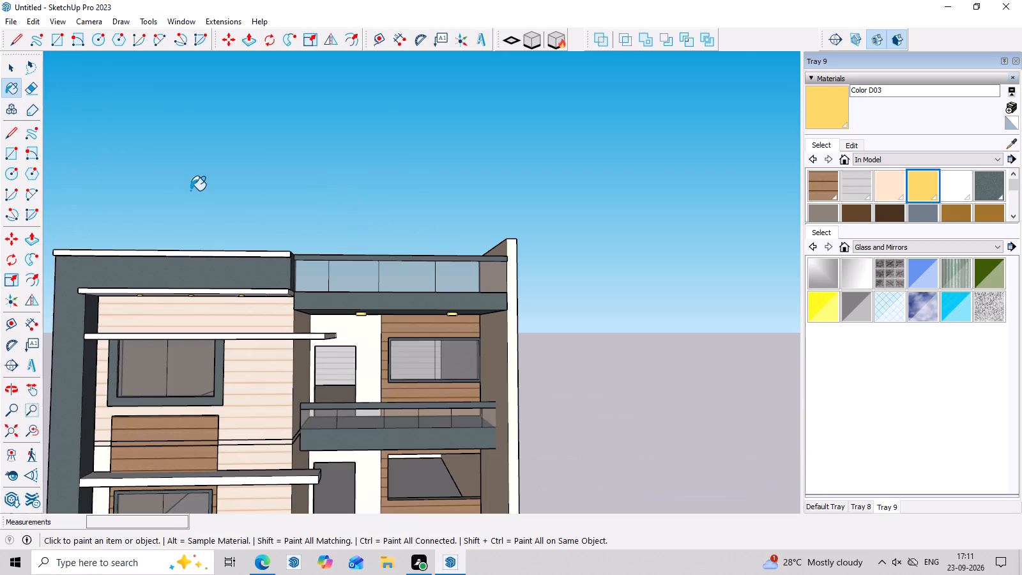
scroll(437, 287, "down", 6)
middle_click_drag(560, 458, 560, 426)
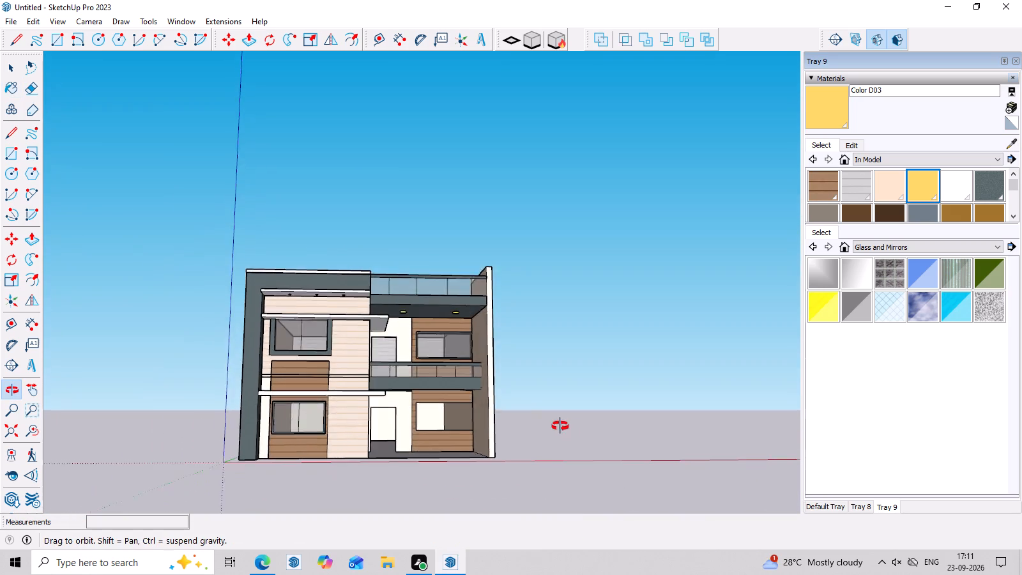
middle_click_drag(560, 426, 526, 450)
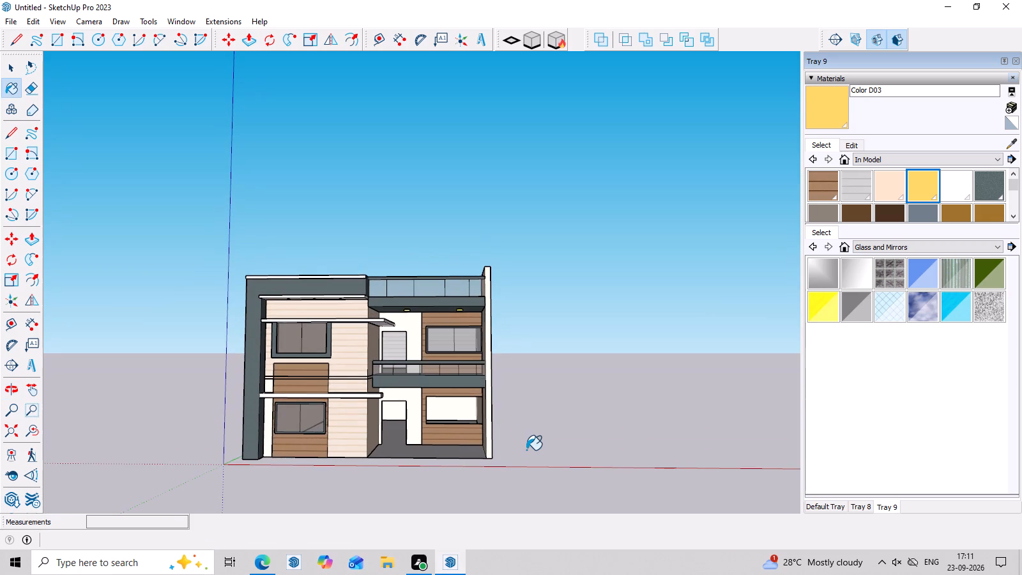
scroll(526, 450, "up", 3)
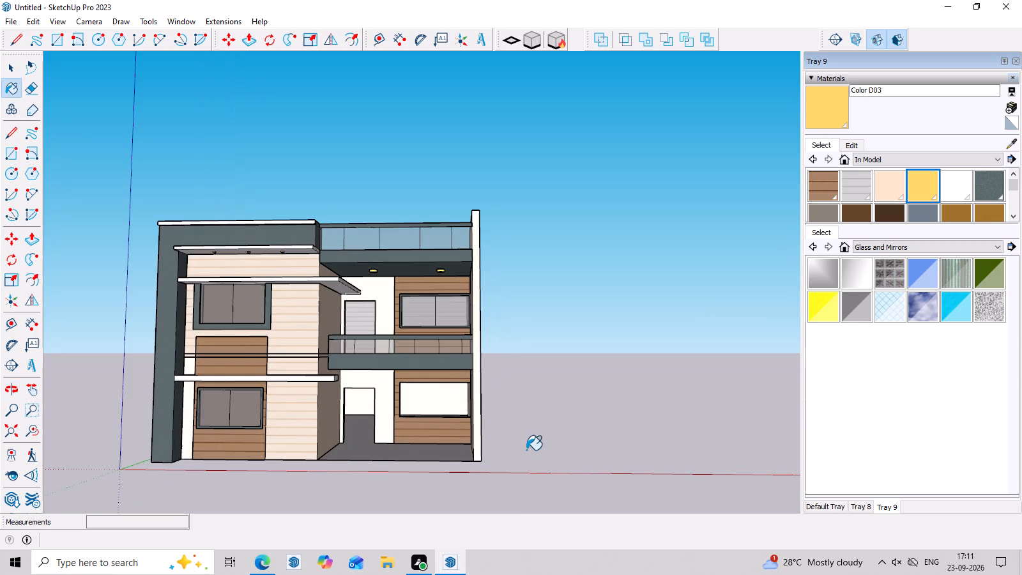
scroll(475, 413, "up", 7)
scroll(592, 445, "up", 1)
middle_click_drag(632, 455, 652, 425)
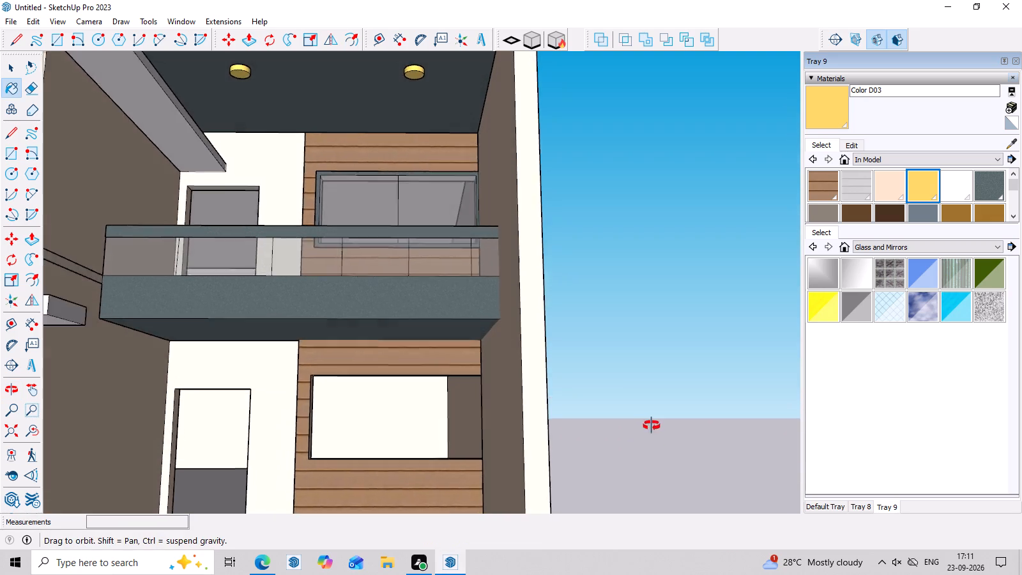
middle_click_drag(652, 425, 660, 395)
middle_click_drag(660, 402, 658, 456)
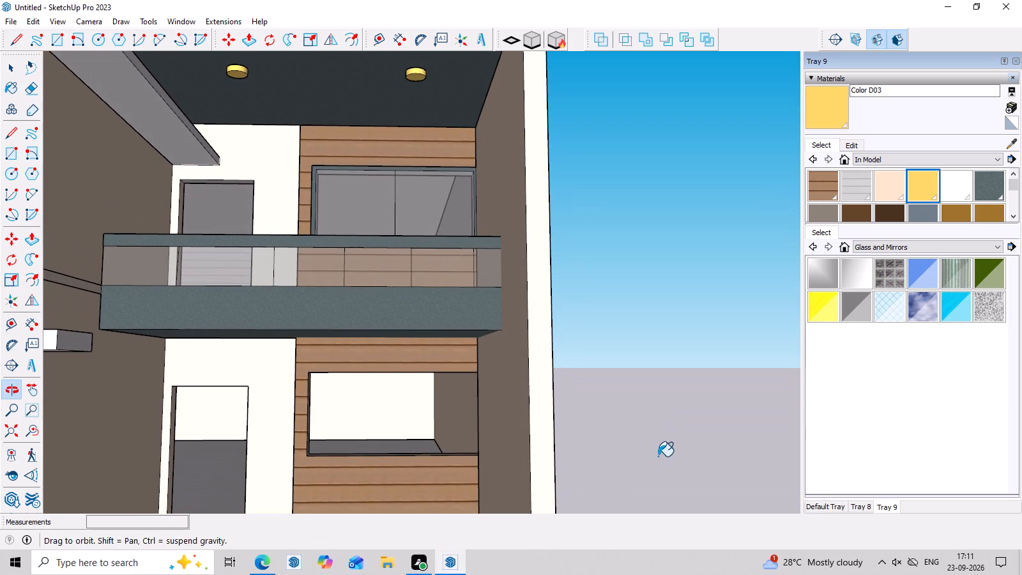
key("Escape")
scroll(326, 400, "down", 3)
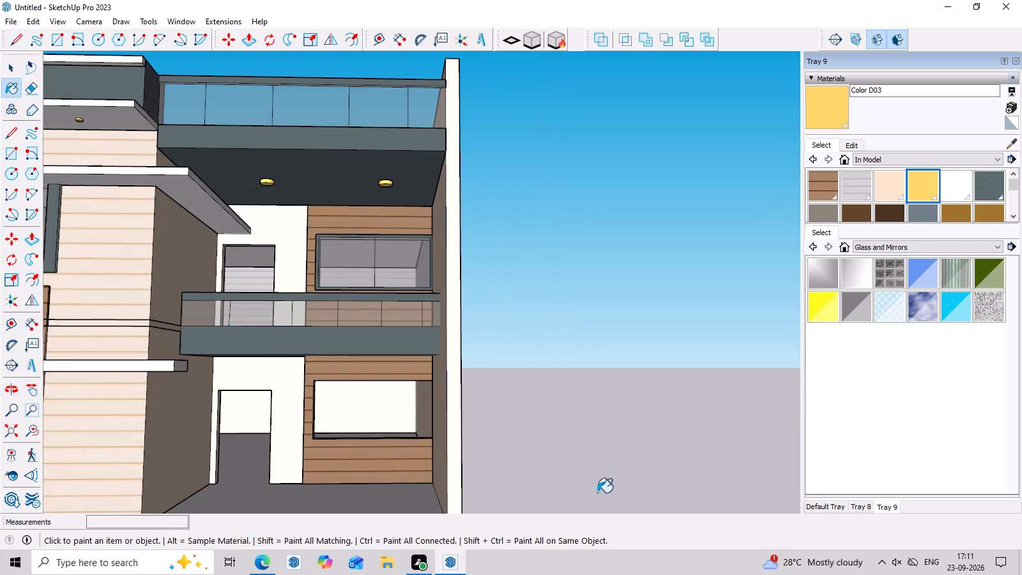
middle_click_drag(598, 487, 602, 507)
scroll(484, 292, "down", 7)
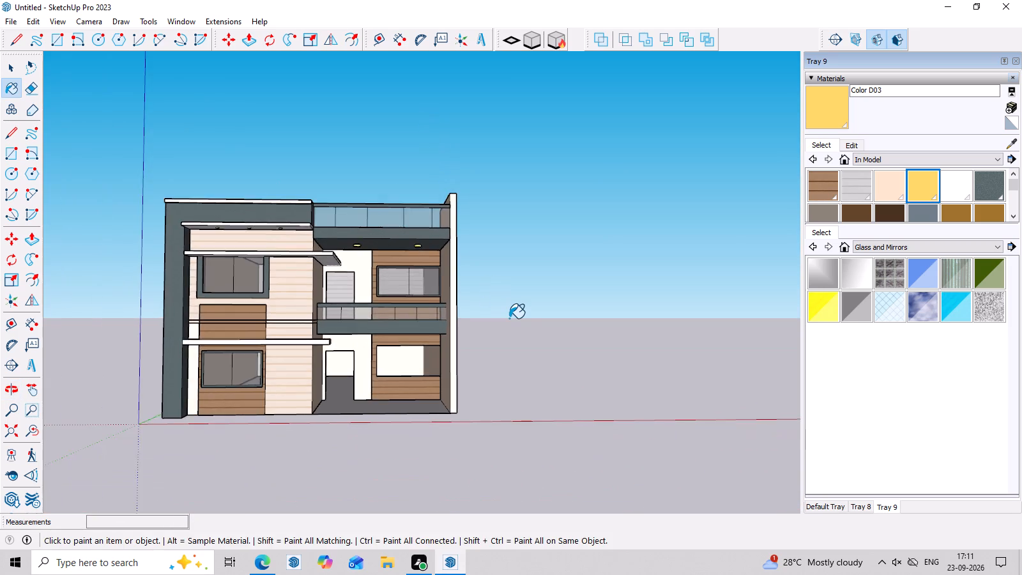
scroll(510, 319, "up", 7)
key("Escape")
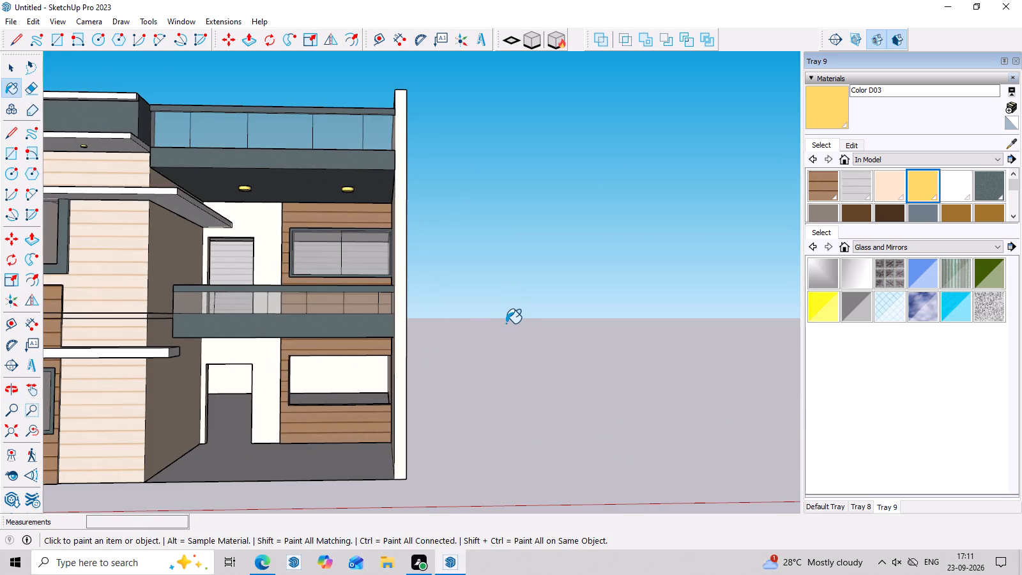
key("space")
scroll(77, 309, "down", 15)
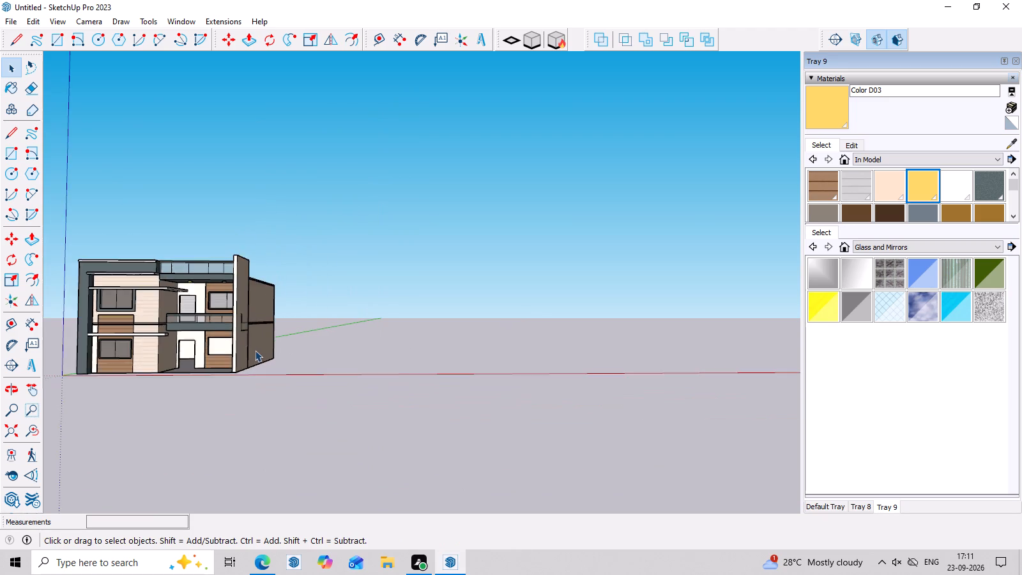
scroll(256, 350, "down", 2)
scroll(121, 303, "up", 11)
scroll(343, 415, "up", 2)
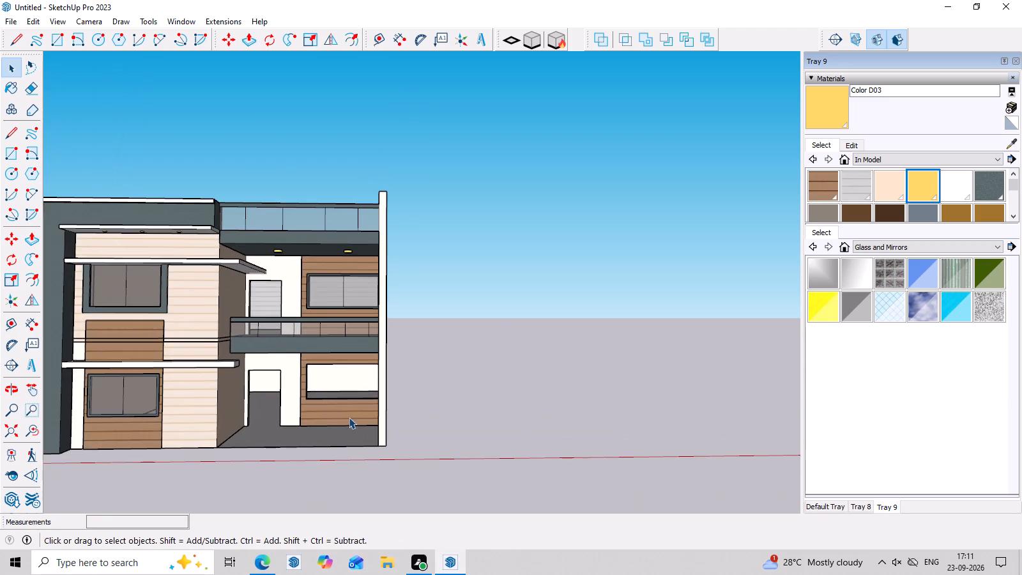
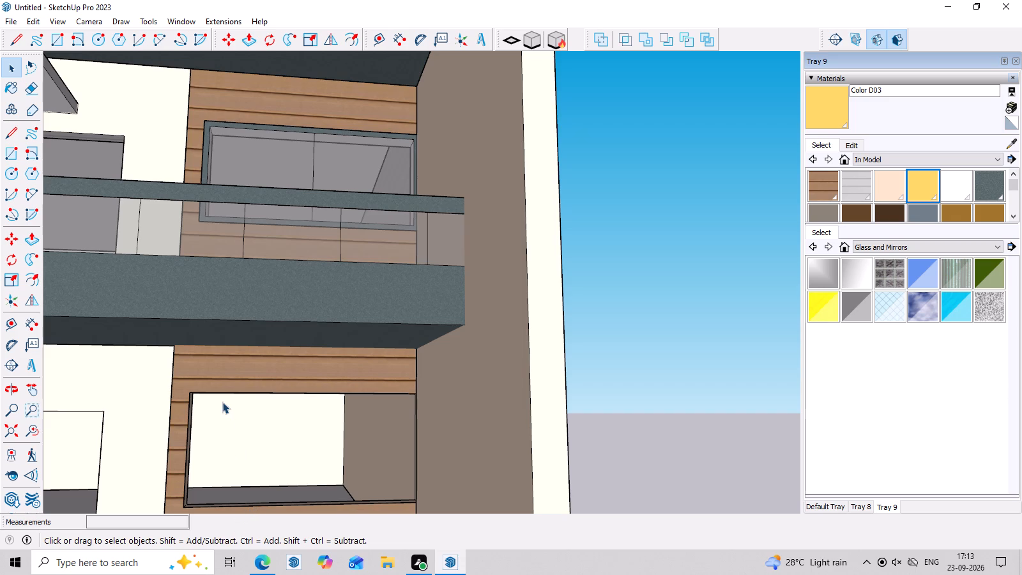
Examine the two-storey house's front elevation from several angles, checking the facade cladding, windows, balcony, ceiling lights and ground-floor openings.
scroll(217, 377, "down", 20)
scroll(227, 406, "up", 7)
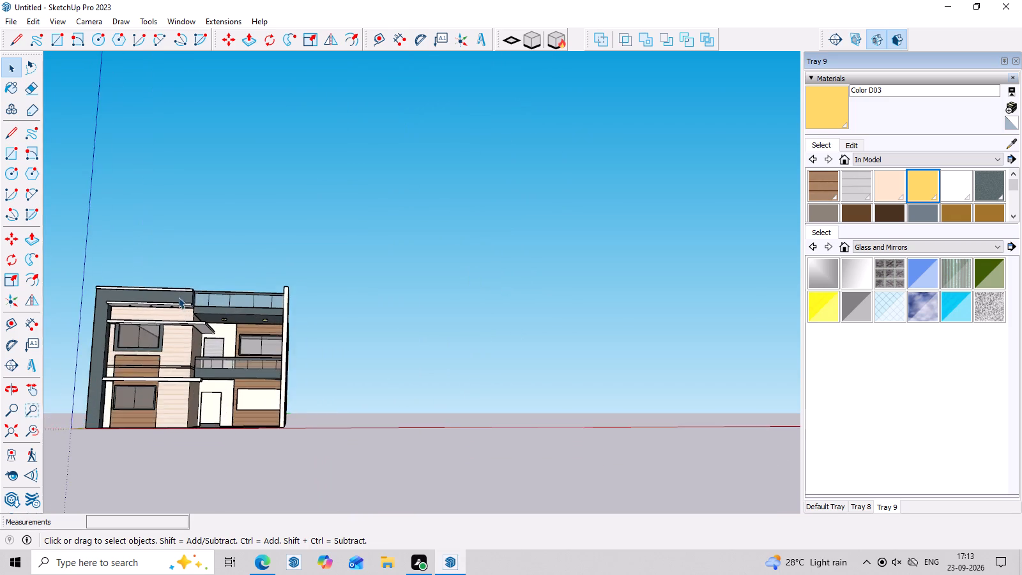
scroll(178, 297, "up", 1)
scroll(167, 284, "down", 8)
scroll(91, 284, "up", 10)
scroll(87, 257, "down", 10)
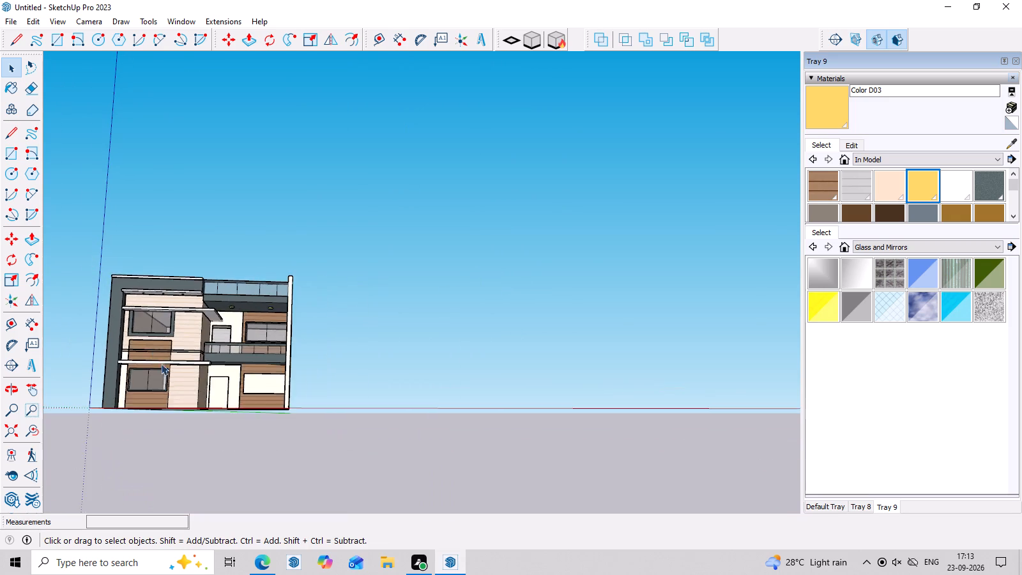
middle_click_drag(199, 400, 112, 433)
scroll(100, 335, "up", 10)
scroll(117, 299, "down", 8)
middle_click_drag(327, 479, 487, 491)
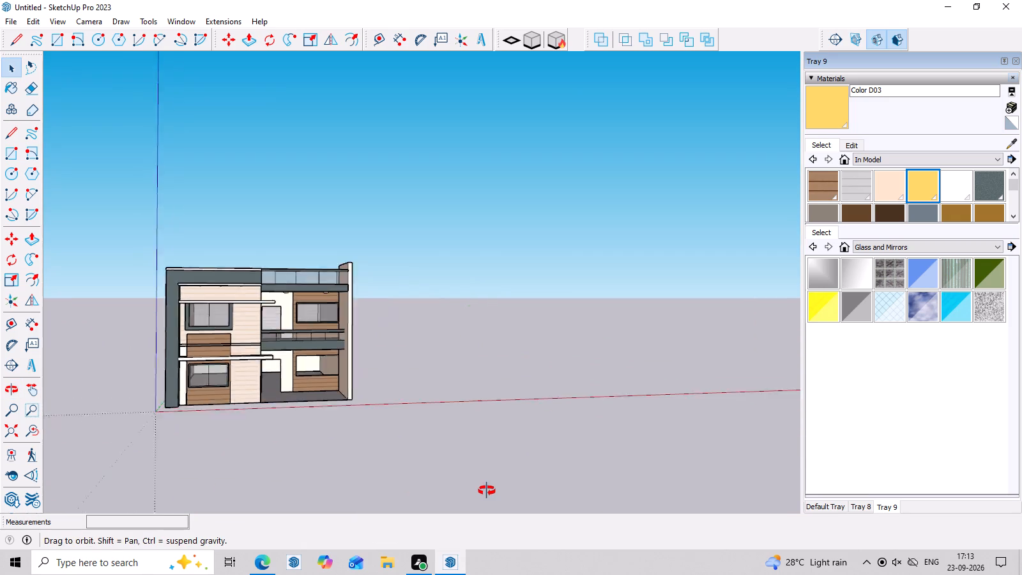
middle_click_drag(487, 491, 451, 214)
middle_click_drag(452, 158, 378, 446)
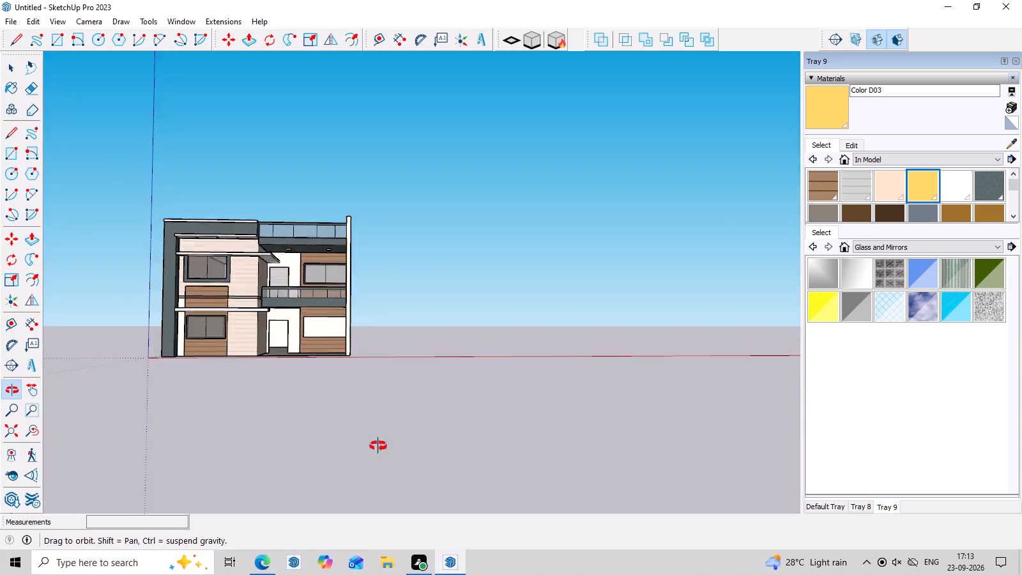
middle_click_drag(378, 446, 351, 498)
scroll(249, 268, "up", 8)
scroll(248, 241, "down", 4)
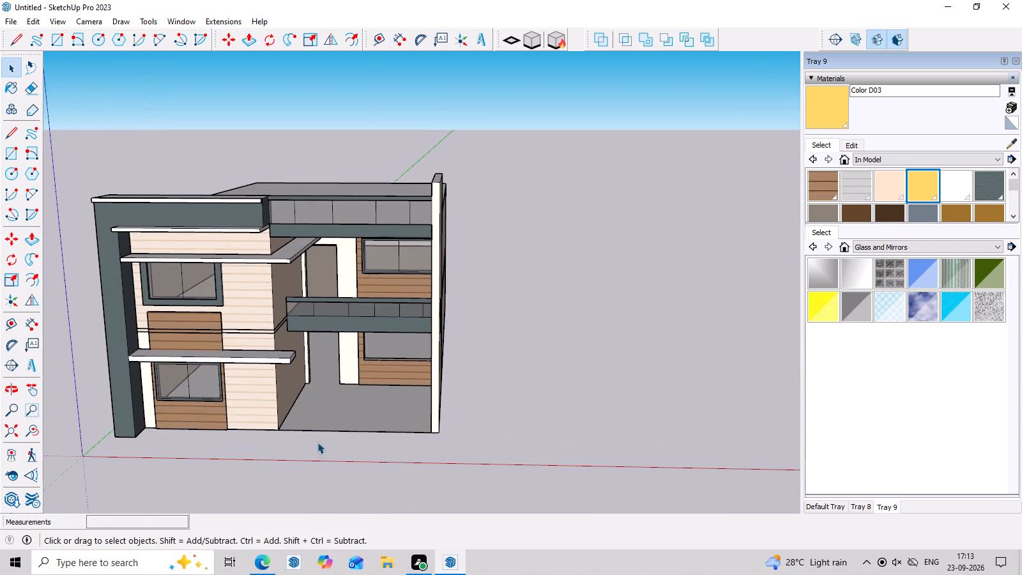
middle_click_drag(317, 442, 344, 386)
scroll(328, 384, "up", 4)
scroll(301, 310, "down", 6)
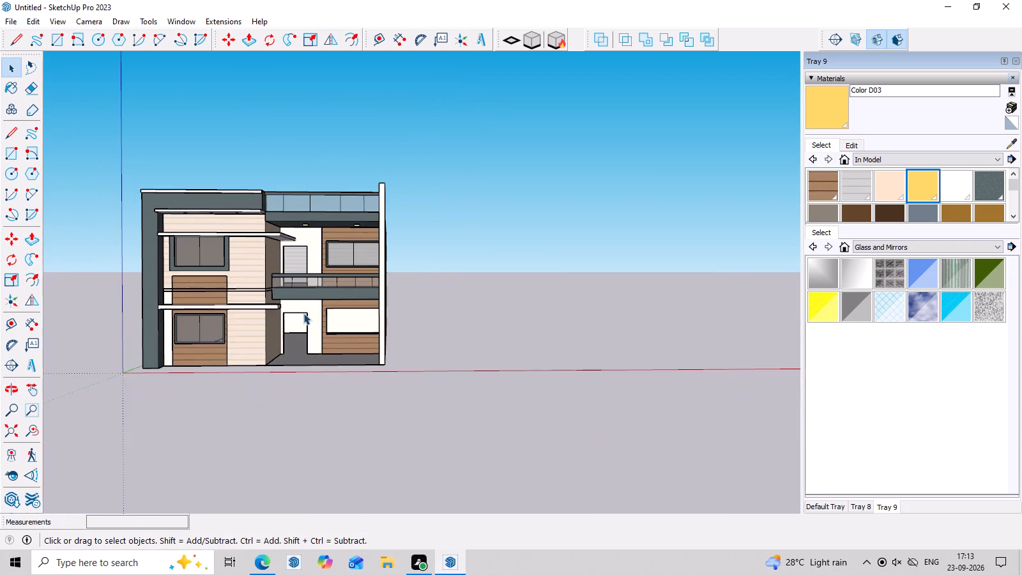
scroll(303, 314, "down", 1)
scroll(303, 315, "up", 4)
scroll(303, 315, "down", 4)
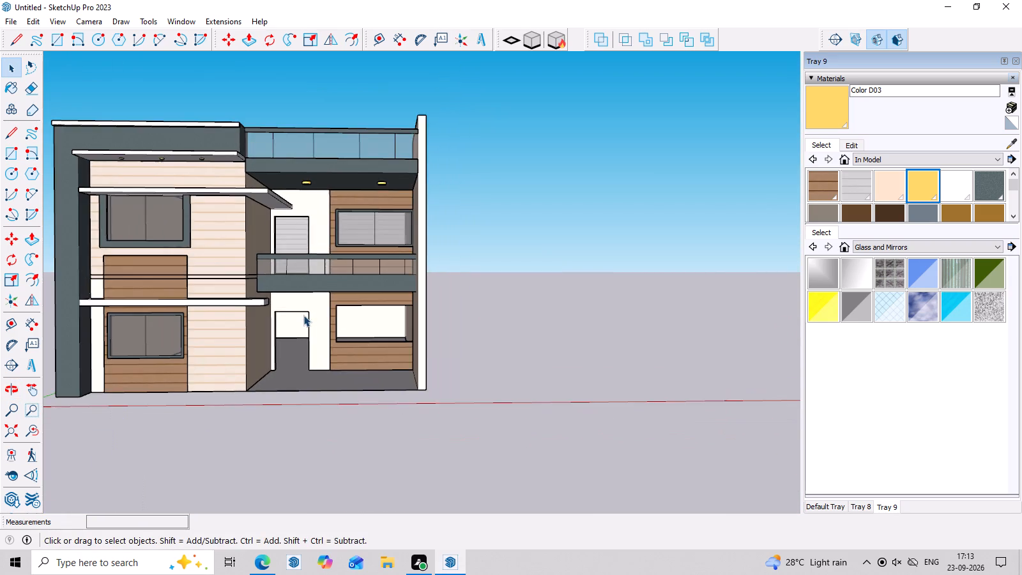
scroll(303, 315, "down", 5)
scroll(303, 315, "up", 8)
middle_click_drag(558, 390, 665, 379)
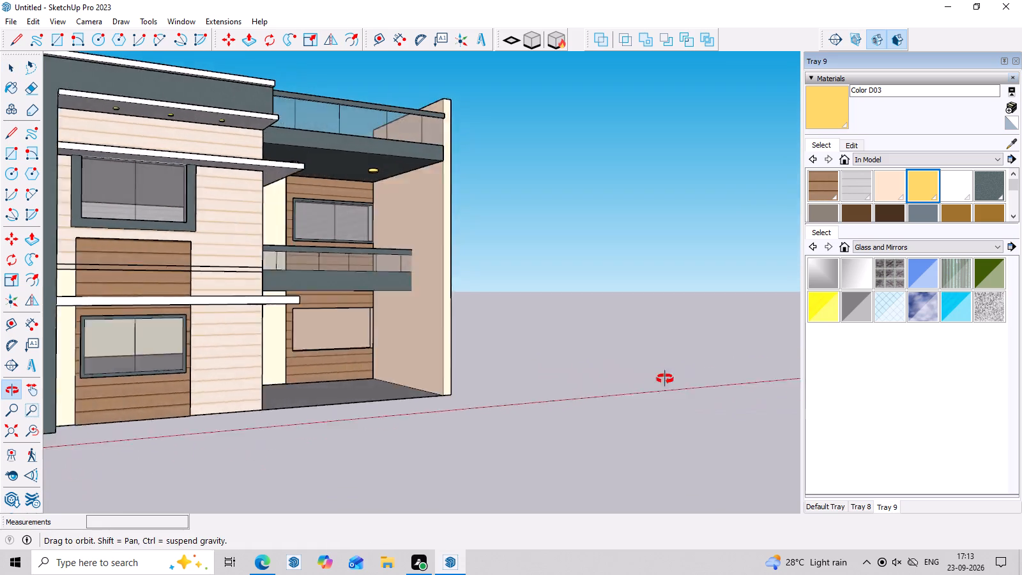
middle_click_drag(665, 379, 548, 378)
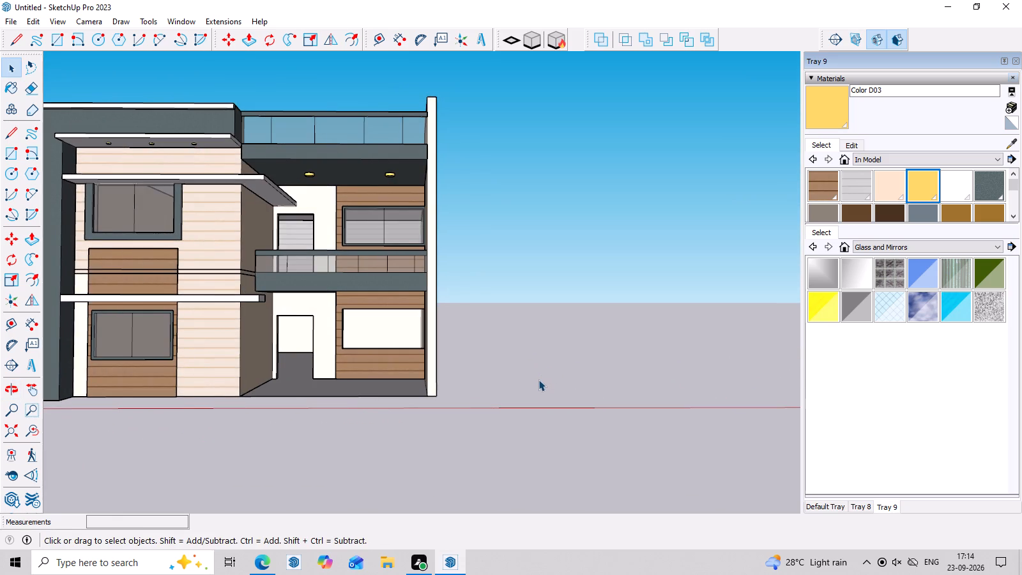
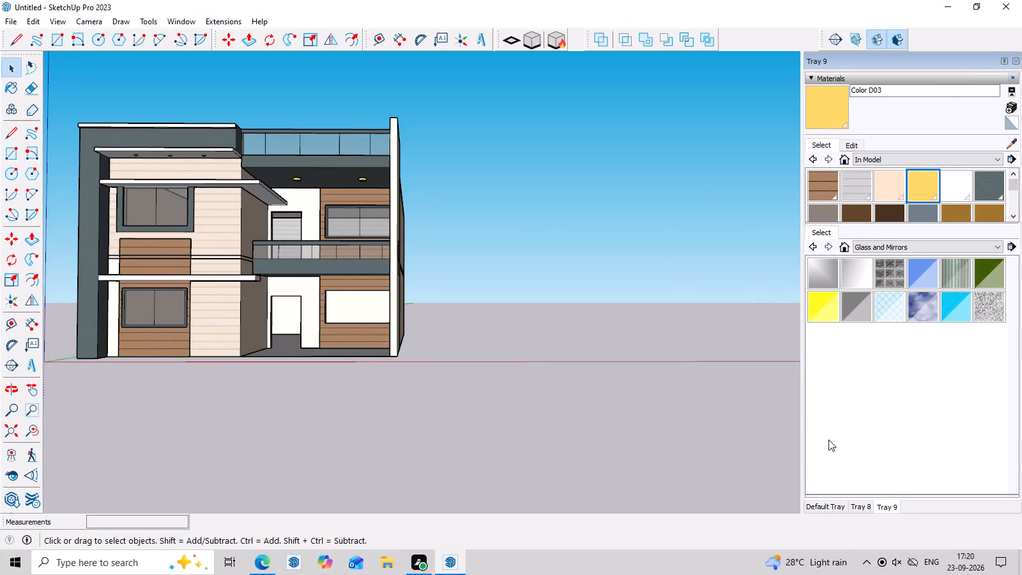
Examine the house from the front, both sides, above and below, checking canopies, balcony, ceiling lights and the ground-floor openings.
scroll(347, 153, "down", 3)
scroll(162, 98, "up", 3)
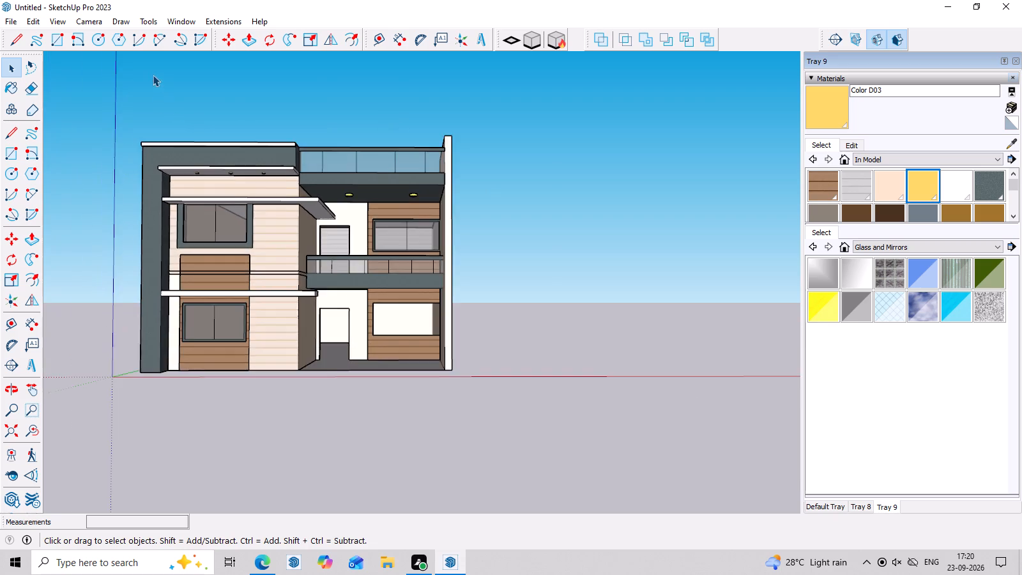
scroll(153, 75, "up", 3)
scroll(167, 107, "down", 3)
middle_click_drag(176, 122, 188, 209)
scroll(200, 213, "up", 3)
middle_click_drag(317, 279, 319, 225)
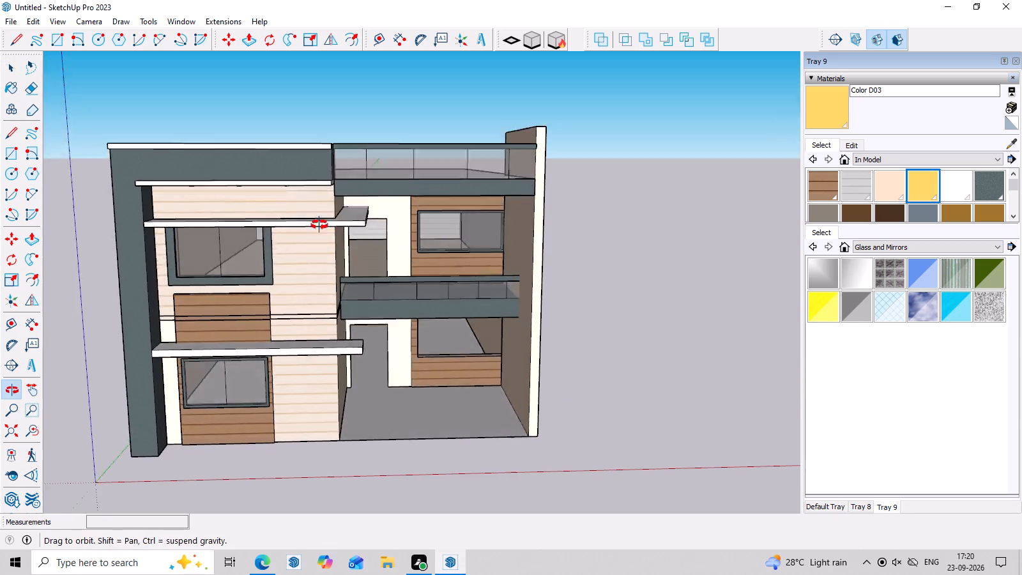
middle_click_drag(319, 225, 323, 202)
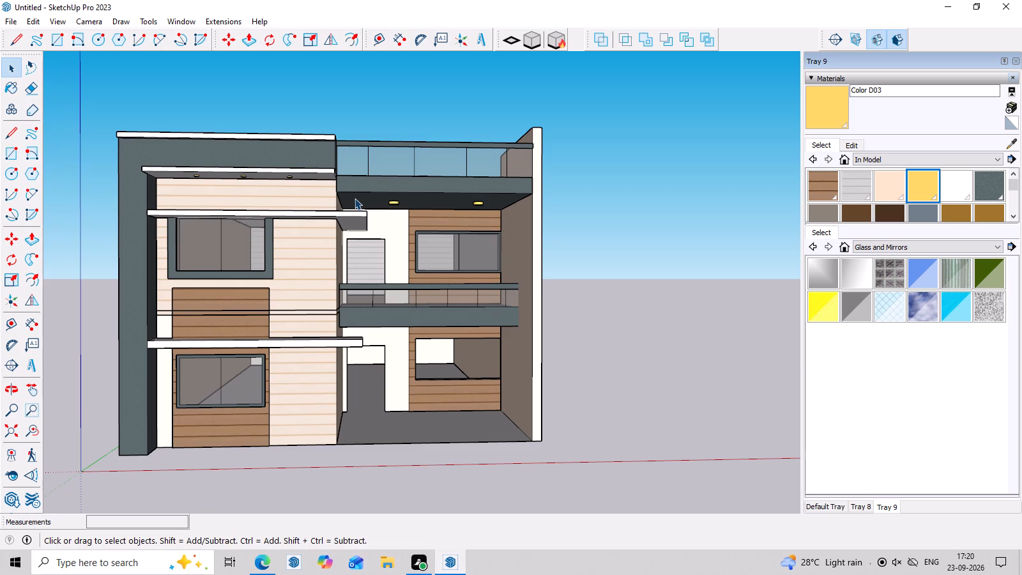
scroll(355, 198, "down", 2)
scroll(355, 198, "up", 2)
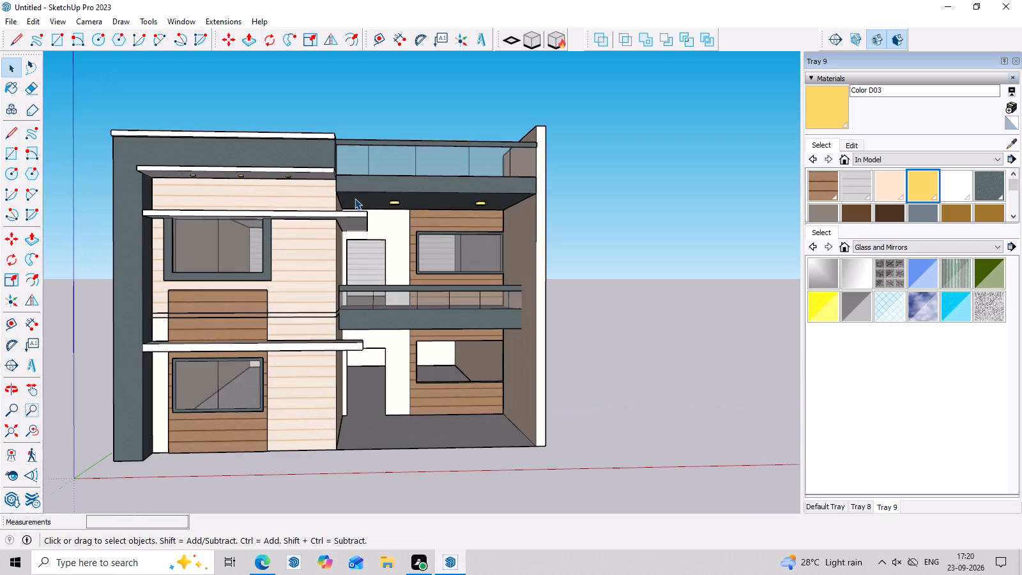
middle_click_drag(355, 198, 345, 424)
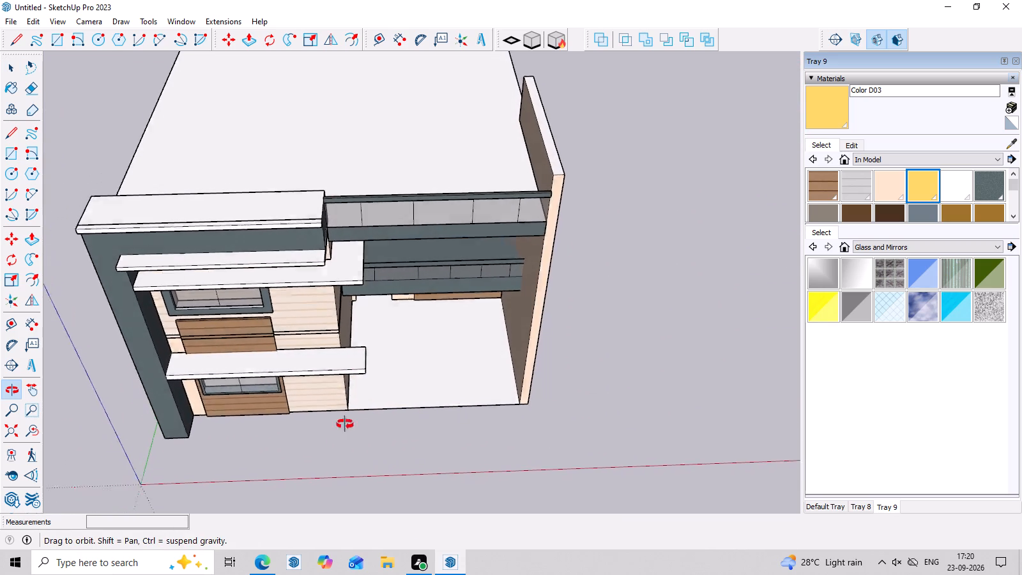
middle_click_drag(345, 424, 332, 364)
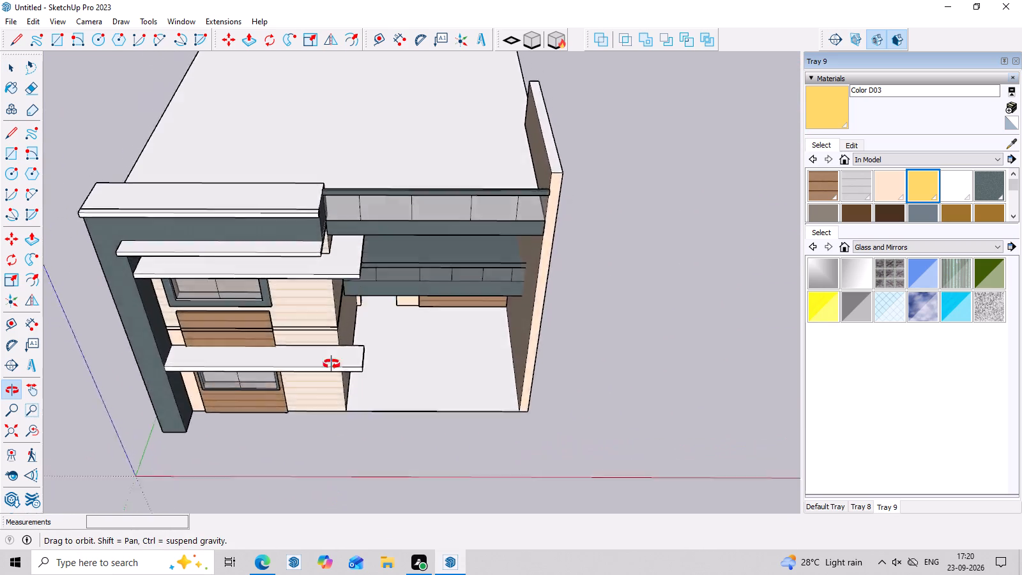
middle_click_drag(332, 364, 350, 238)
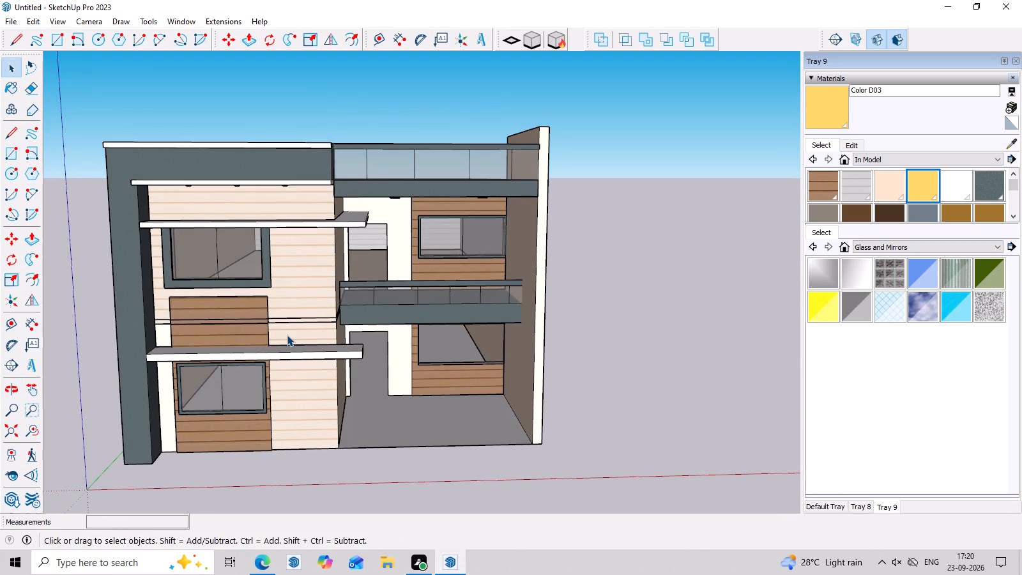
scroll(301, 330, "down", 3)
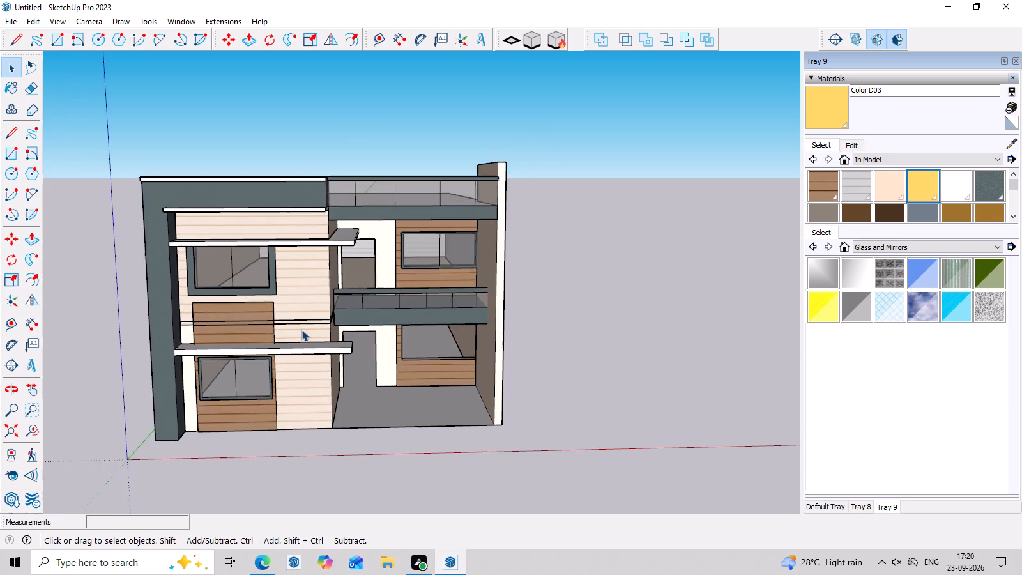
scroll(301, 330, "down", 1)
middle_click_drag(485, 356, 304, 330)
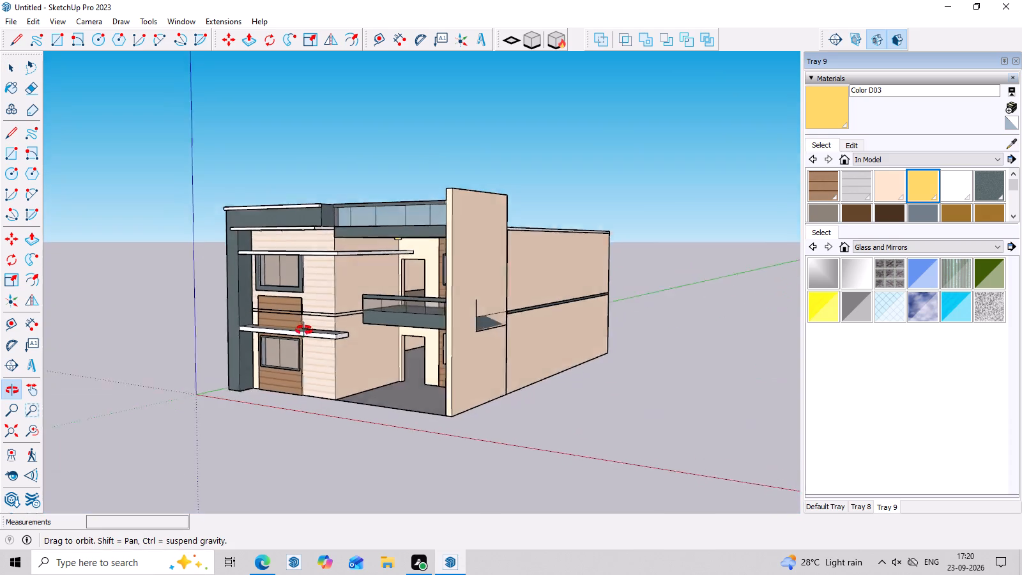
middle_click_drag(304, 330, 323, 367)
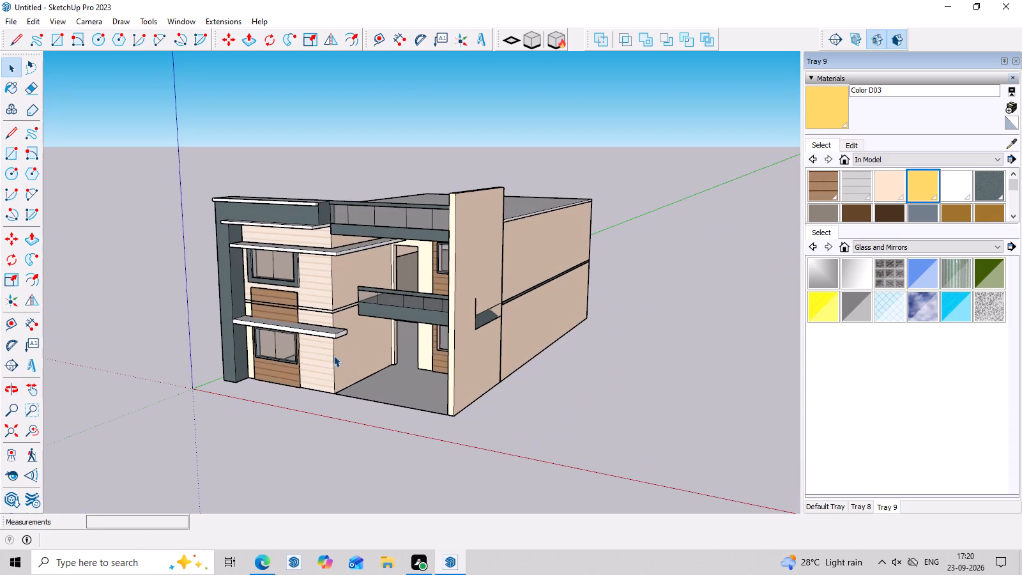
scroll(298, 355, "down", 7)
middle_click_drag(455, 353, 727, 295)
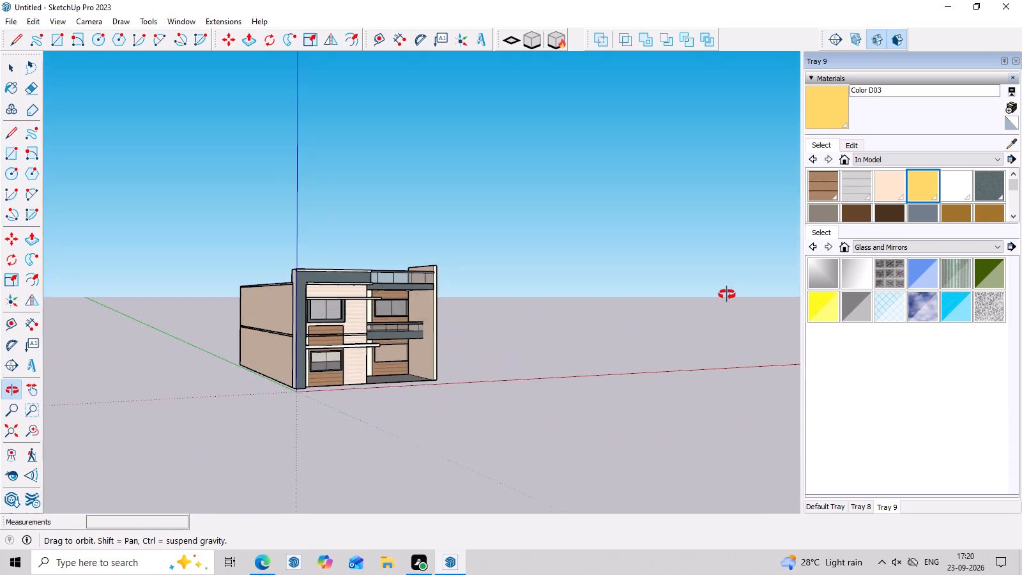
middle_click_drag(727, 295, 608, 295)
scroll(438, 405, "up", 9)
scroll(424, 195, "down", 6)
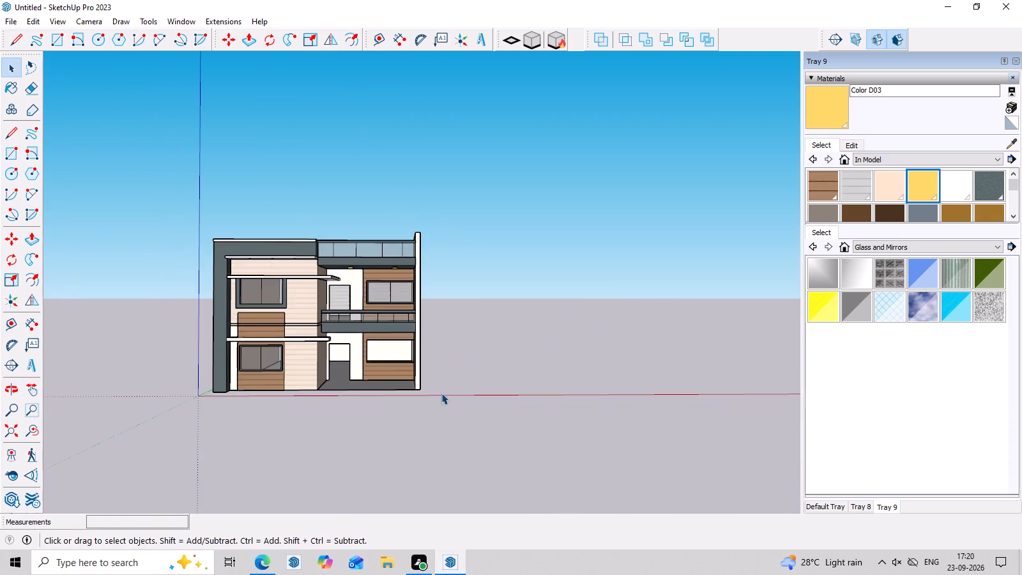
middle_click_drag(439, 396, 425, 521)
scroll(275, 370, "up", 9)
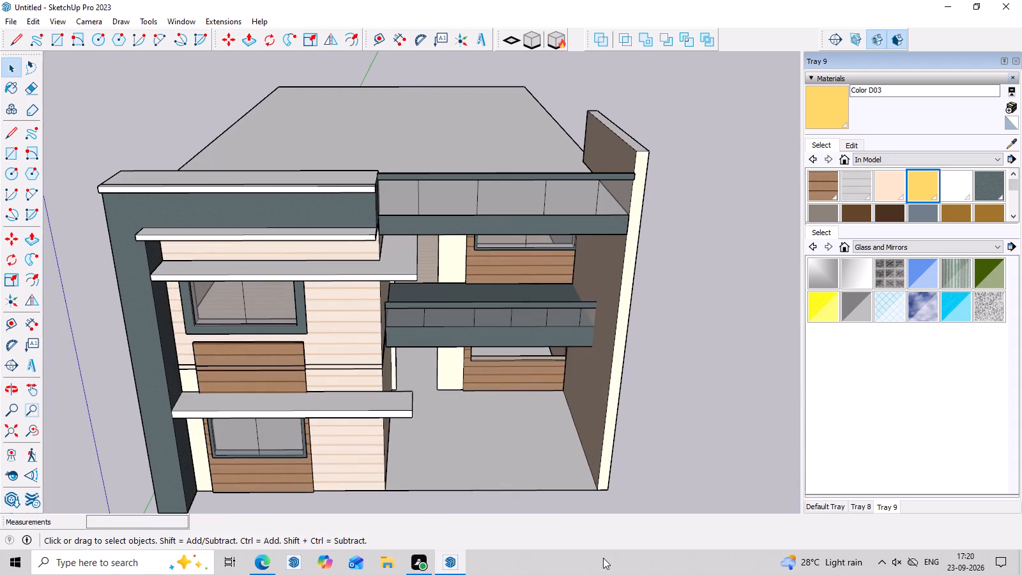
middle_click_drag(604, 552, 621, 425)
middle_click_drag(609, 378, 586, 323)
scroll(471, 287, "down", 6)
middle_click_drag(544, 383, 549, 293)
scroll(549, 293, "up", 3)
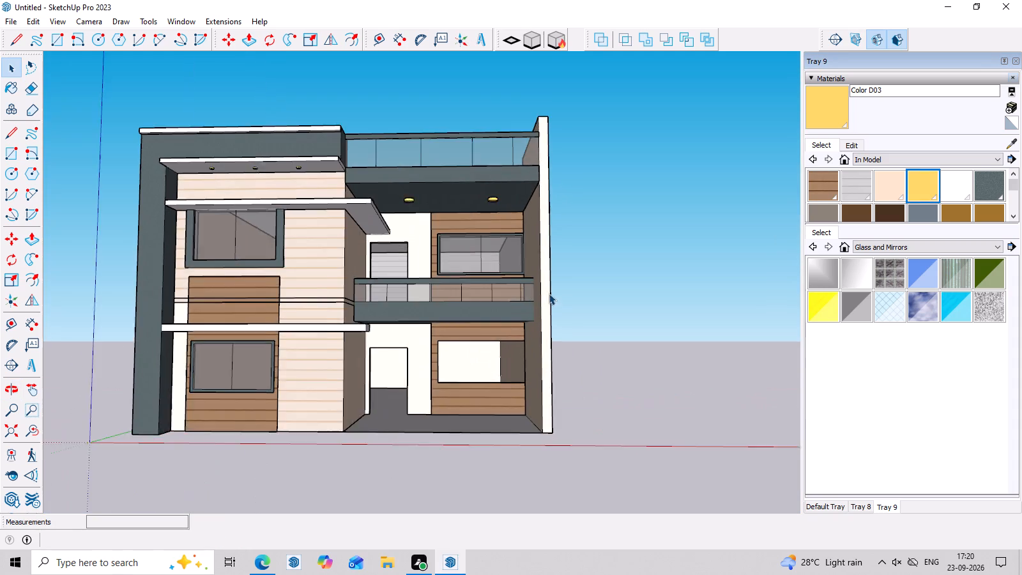
scroll(549, 293, "up", 3)
middle_click_drag(565, 402, 565, 411)
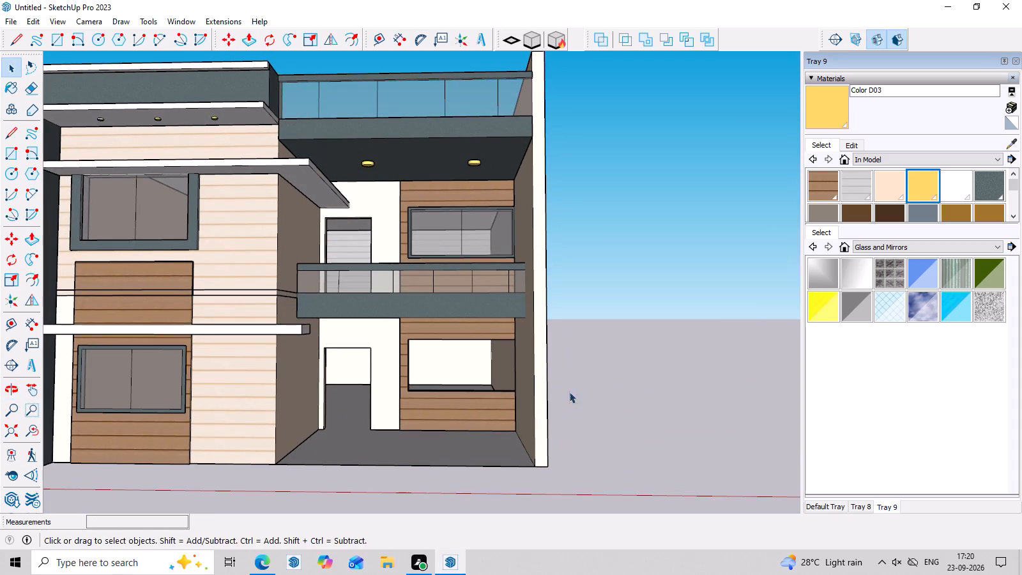
scroll(478, 286, "down", 3)
middle_click_drag(517, 397, 533, 283)
scroll(410, 192, "up", 4)
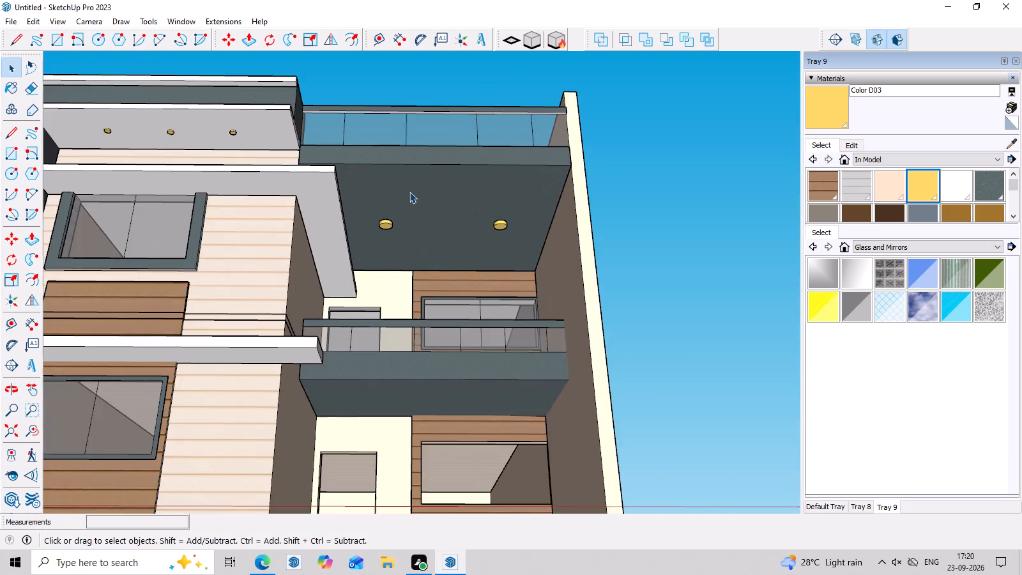
scroll(404, 218, "up", 3)
scroll(450, 269, "down", 9)
middle_click_drag(553, 374, 549, 532)
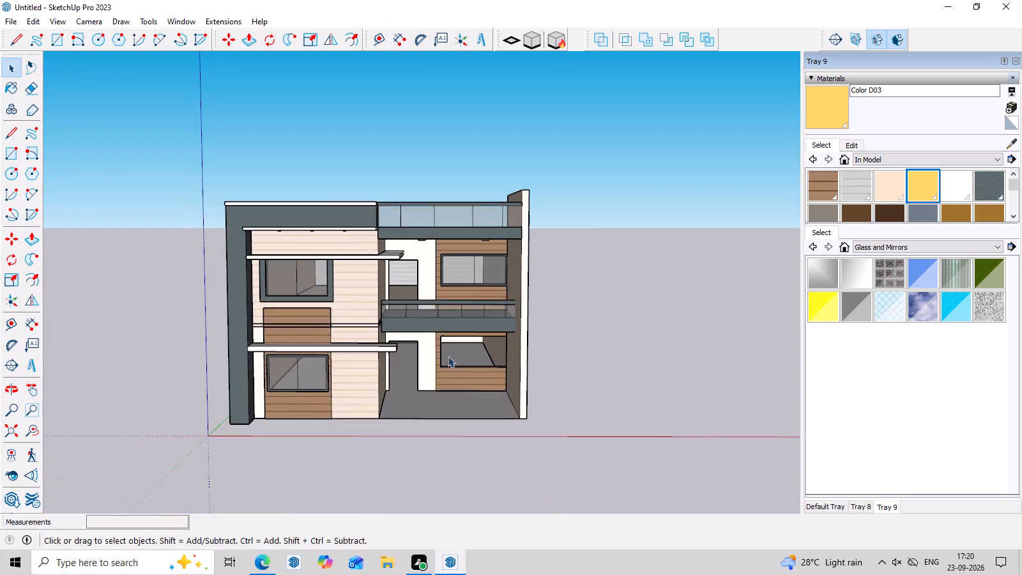
scroll(393, 265, "up", 4)
middle_click_drag(484, 409, 487, 369)
scroll(487, 370, "up", 2)
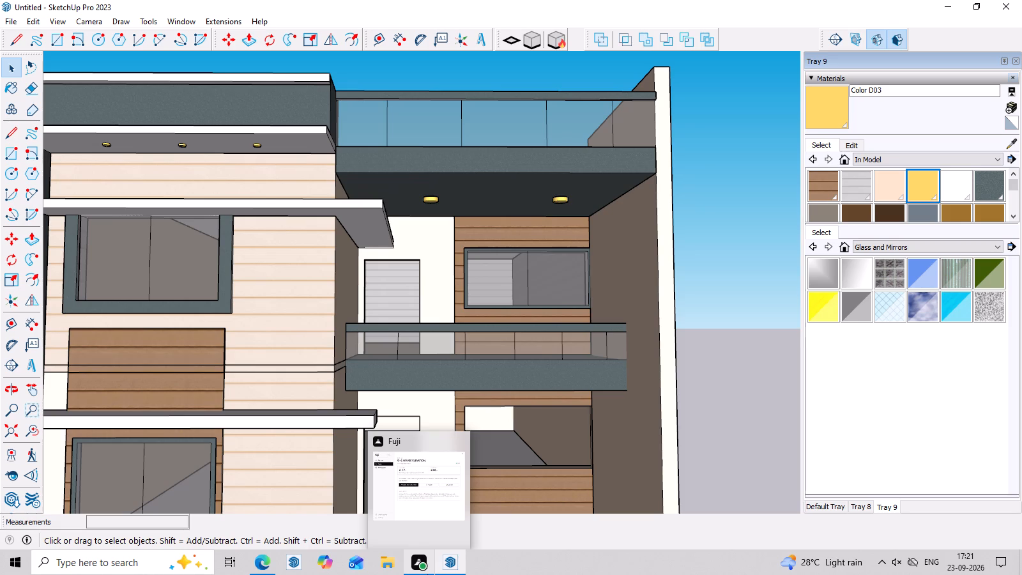
Draw a rectangle across the ground-floor window opening under the balcony, from its upper inner corner to the opposite lower corner.
scroll(345, 574, "down", 2)
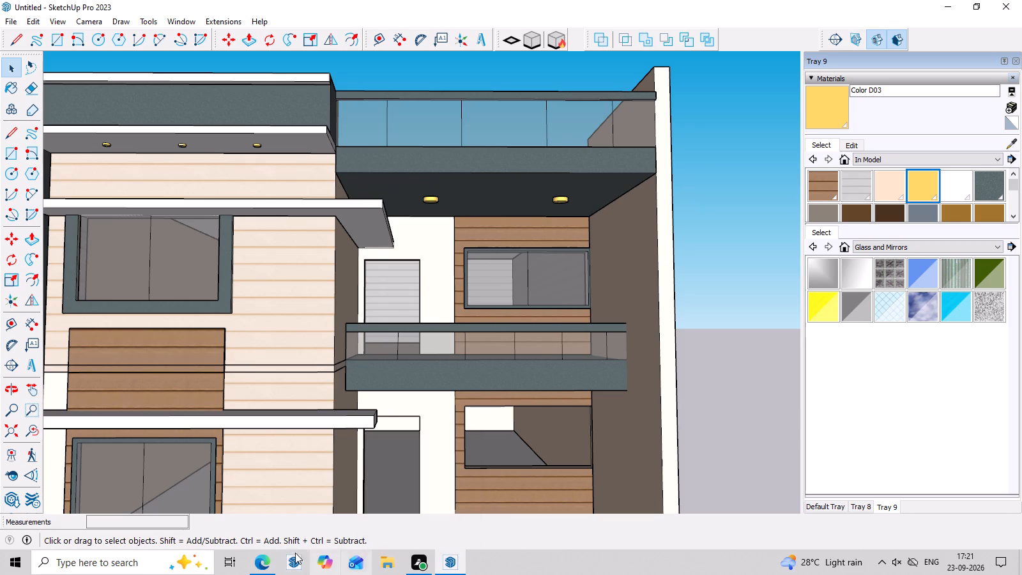
scroll(295, 553, "down", 9)
scroll(719, 574, "down", 1)
scroll(576, 355, "down", 5)
middle_click_drag(593, 401, 595, 425)
scroll(595, 425, "up", 7)
middle_click_drag(600, 433, 602, 372)
scroll(602, 374, "up", 10)
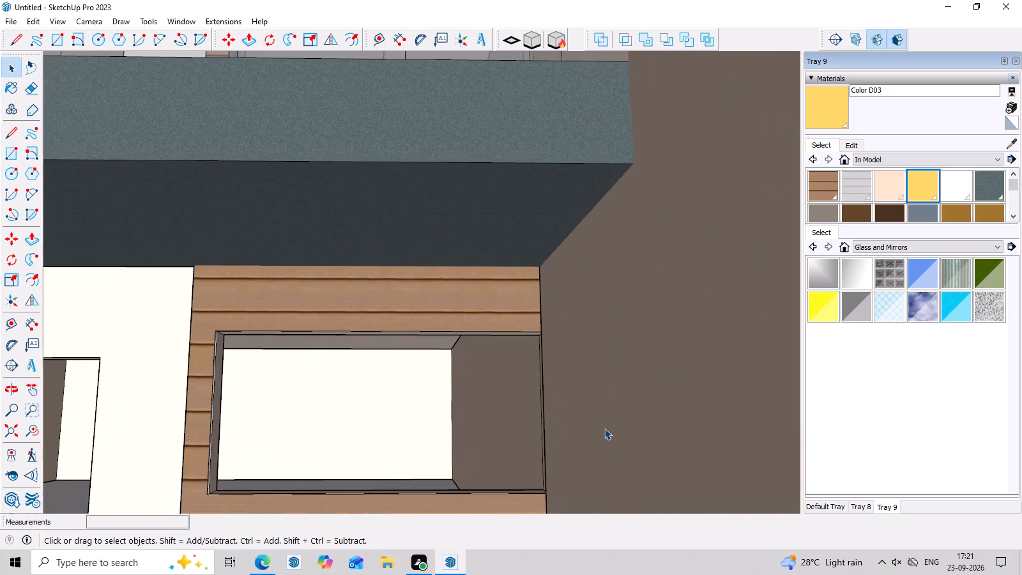
scroll(604, 428, "up", 6)
scroll(584, 373, "down", 8)
middle_click_drag(588, 388, 589, 378)
scroll(412, 382, "up", 3)
scroll(377, 381, "down", 3)
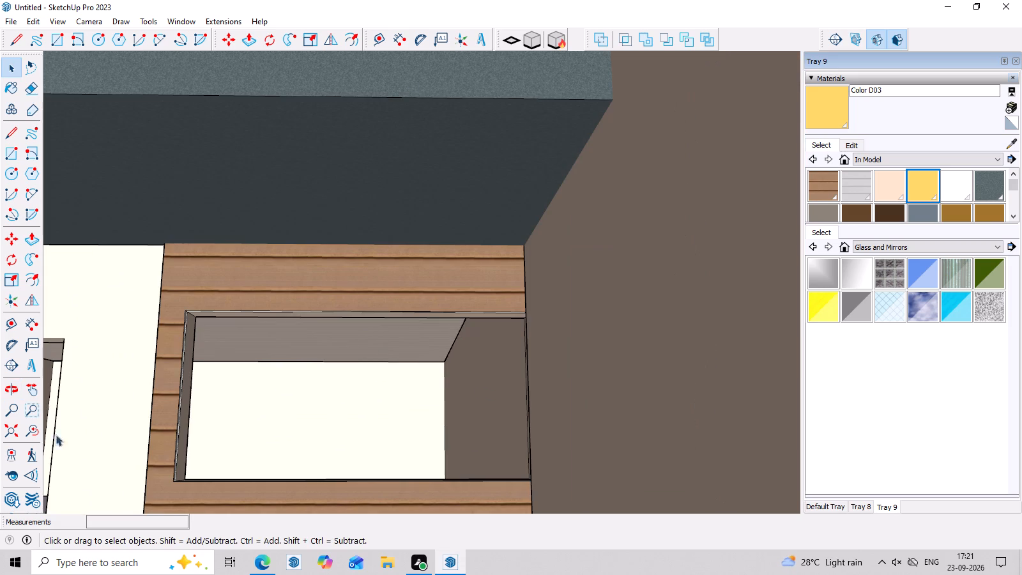
key("r")
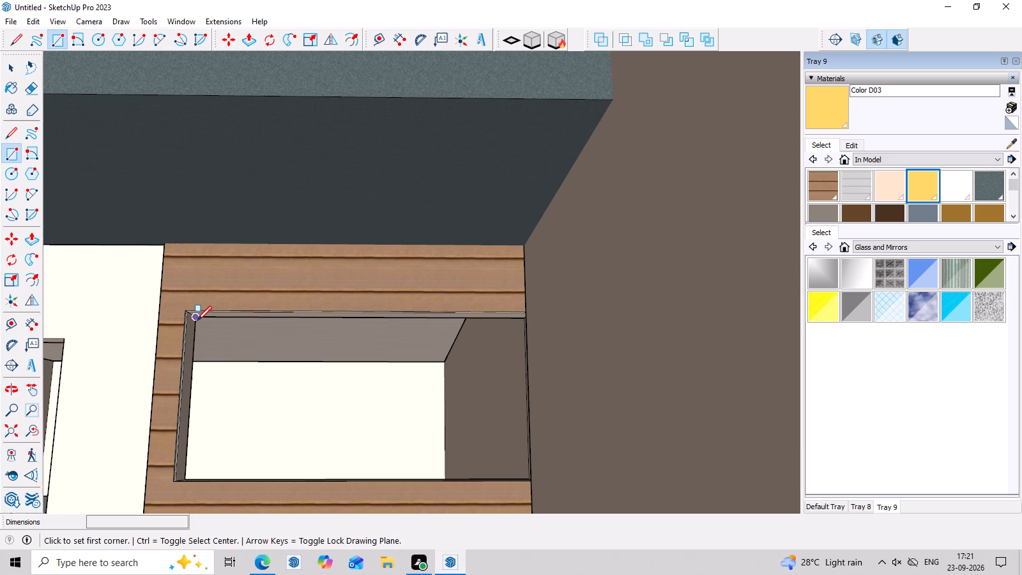
scroll(197, 321, "up", 2)
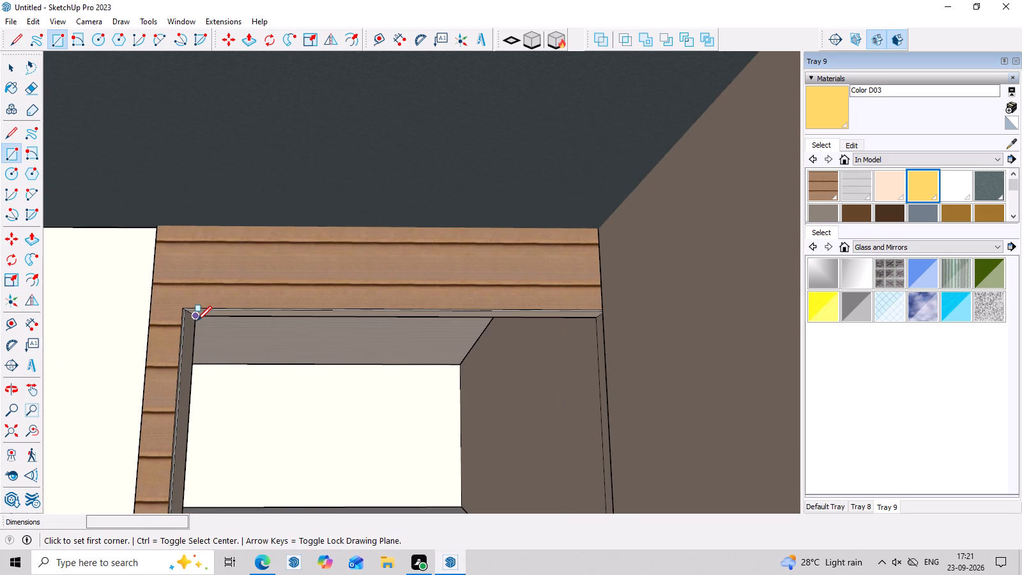
middle_click_drag(202, 347, 202, 318)
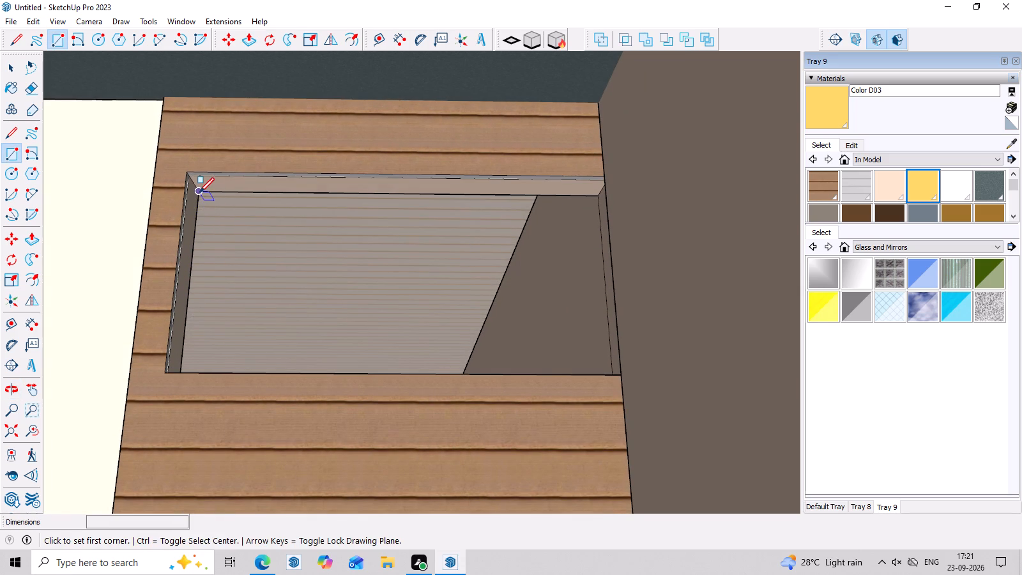
left_click(199, 192)
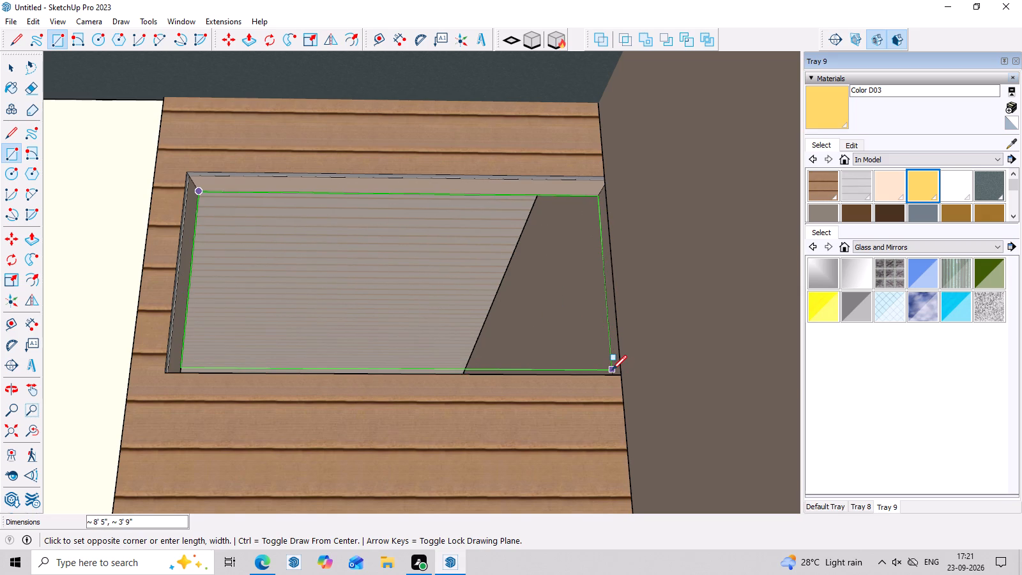
middle_click_drag(612, 370, 609, 458)
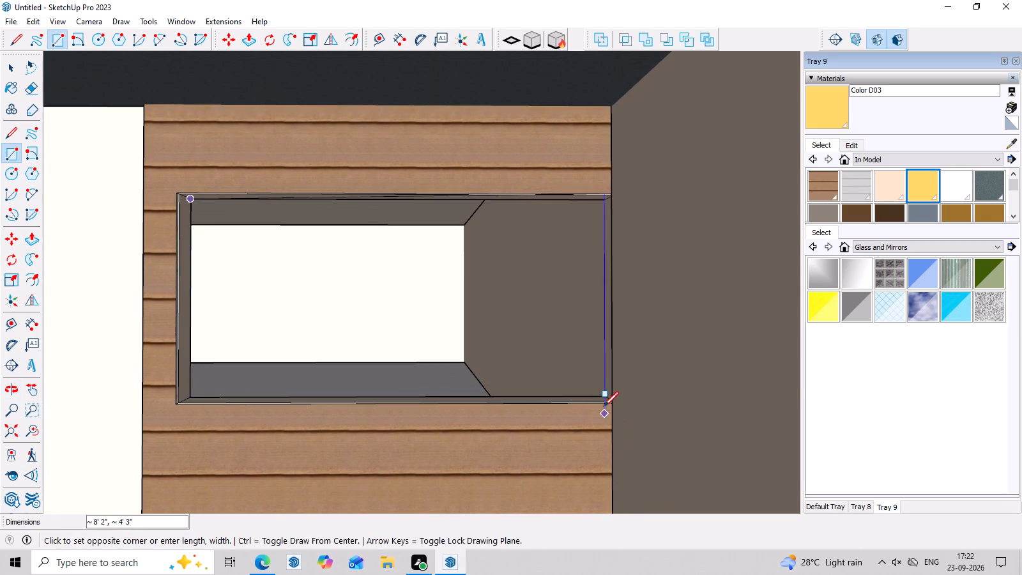
left_click(606, 398)
Push/Pull the new face in the ground-floor window opening outward 11", flush with the surrounding wood cladding.
middle_click_drag(606, 398, 471, 334)
middle_click_drag(471, 334, 637, 344)
scroll(613, 348, "down", 4)
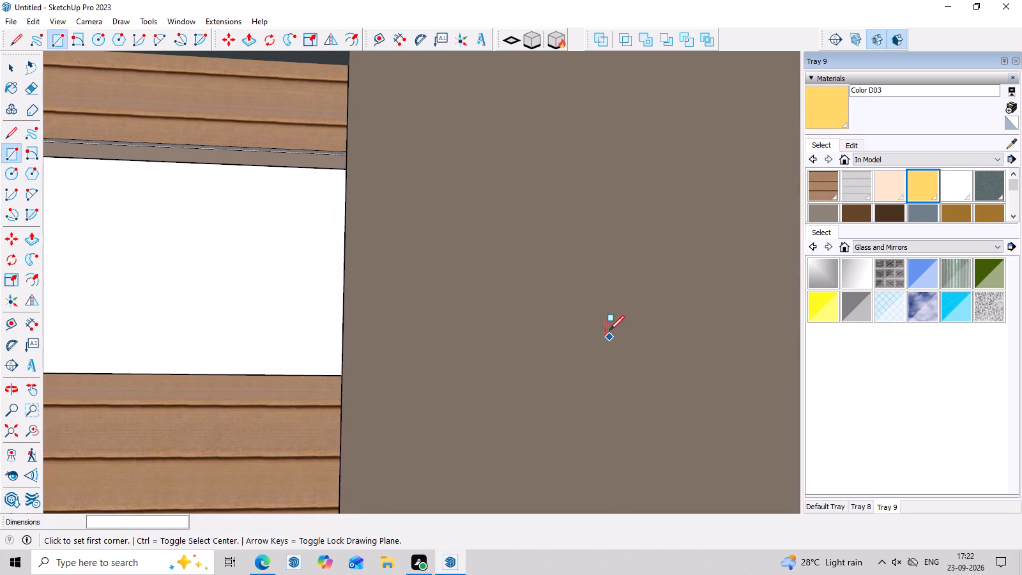
scroll(609, 330, "down", 11)
scroll(162, 245, "down", 13)
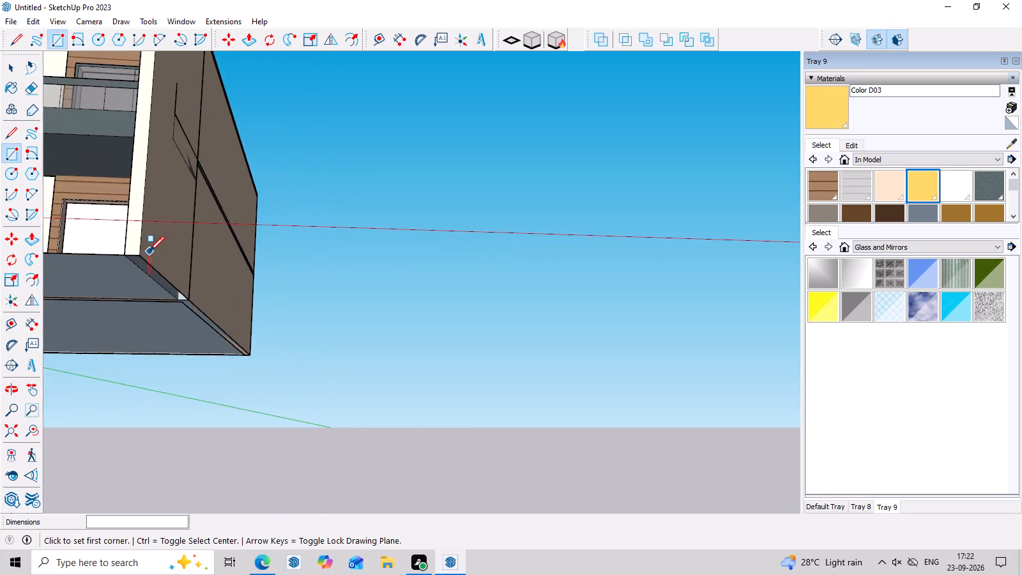
scroll(149, 251, "down", 3)
scroll(109, 226, "up", 13)
scroll(185, 220, "down", 9)
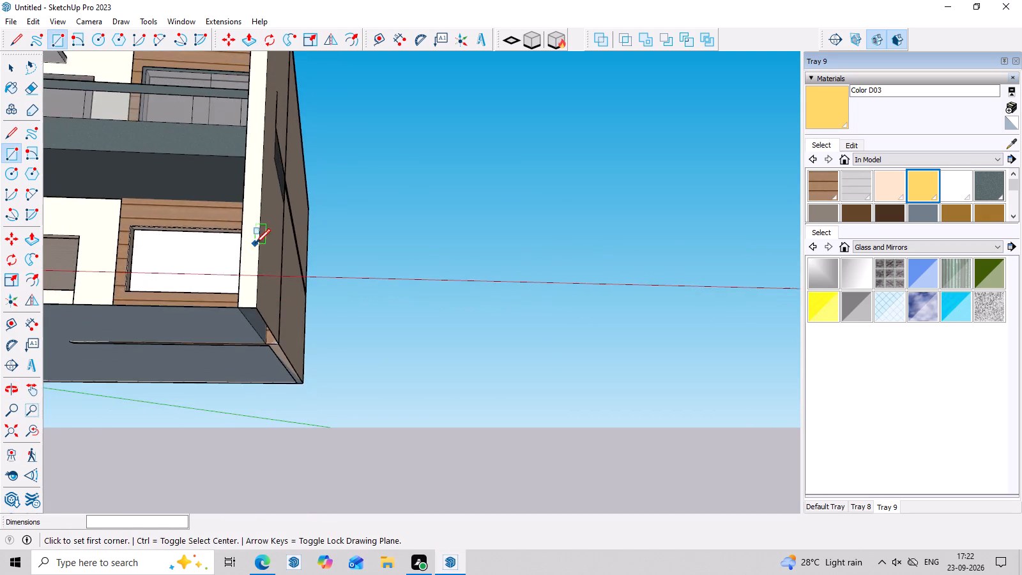
scroll(256, 243, "down", 8)
middle_click_drag(366, 327, 395, 442)
scroll(225, 340, "up", 13)
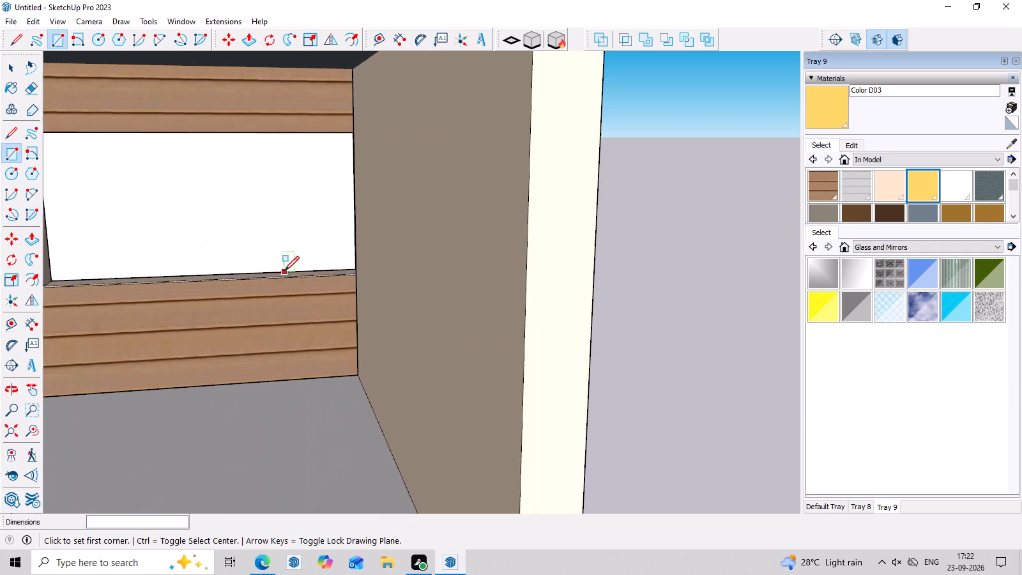
middle_click_drag(298, 321, 303, 307)
scroll(307, 300, "up", 1)
scroll(300, 293, "down", 9)
scroll(231, 302, "up", 8)
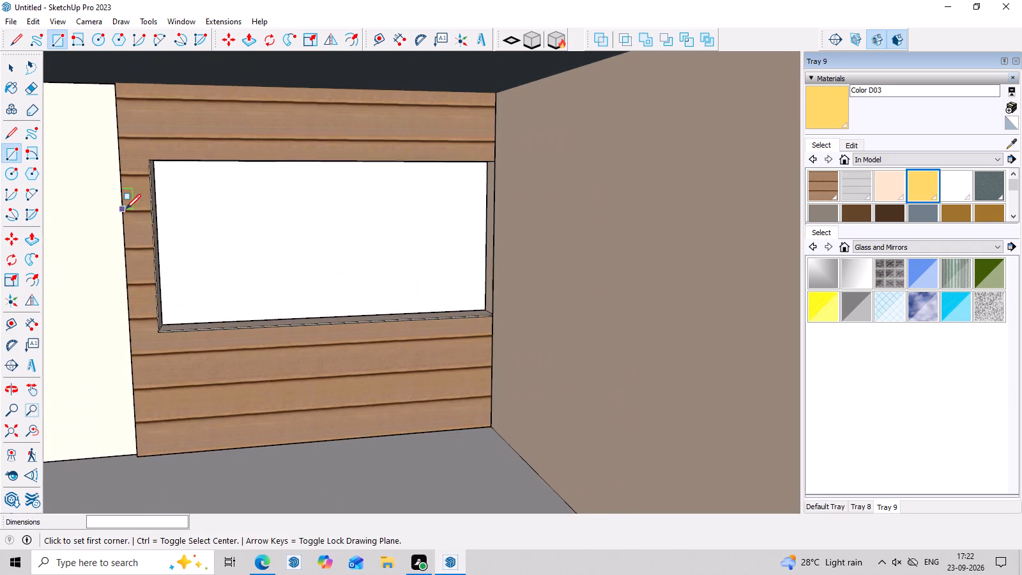
middle_click_drag(291, 325, 283, 256)
middle_click_drag(283, 256, 193, 254)
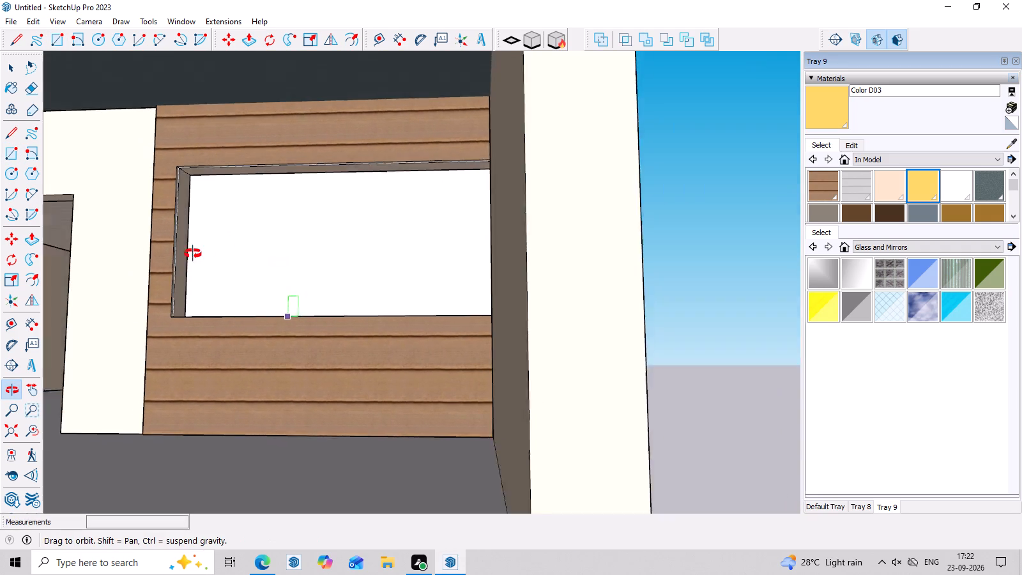
middle_click_drag(193, 254, 193, 254)
scroll(193, 256, "up", 3)
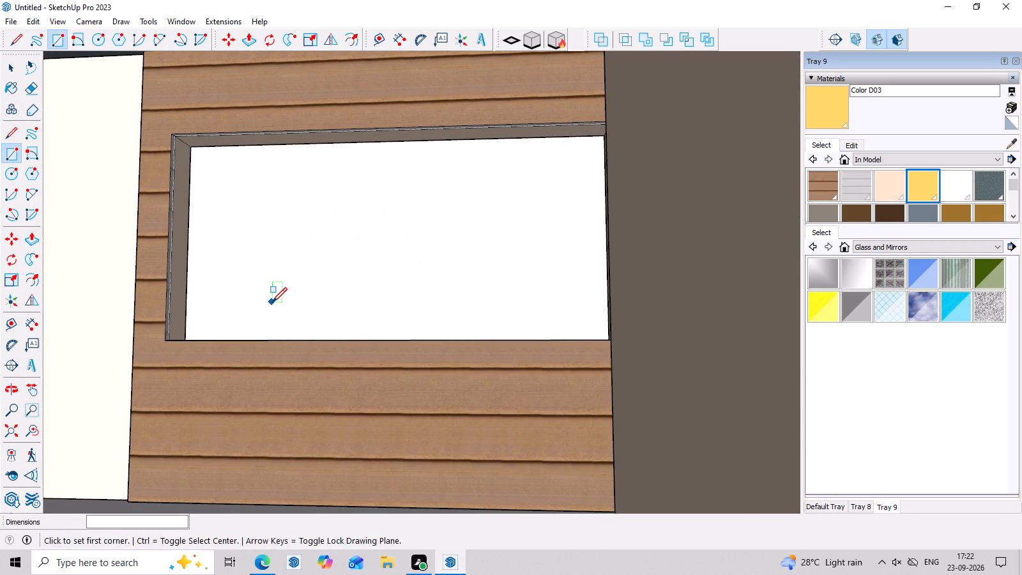
key("p")
left_click(245, 260)
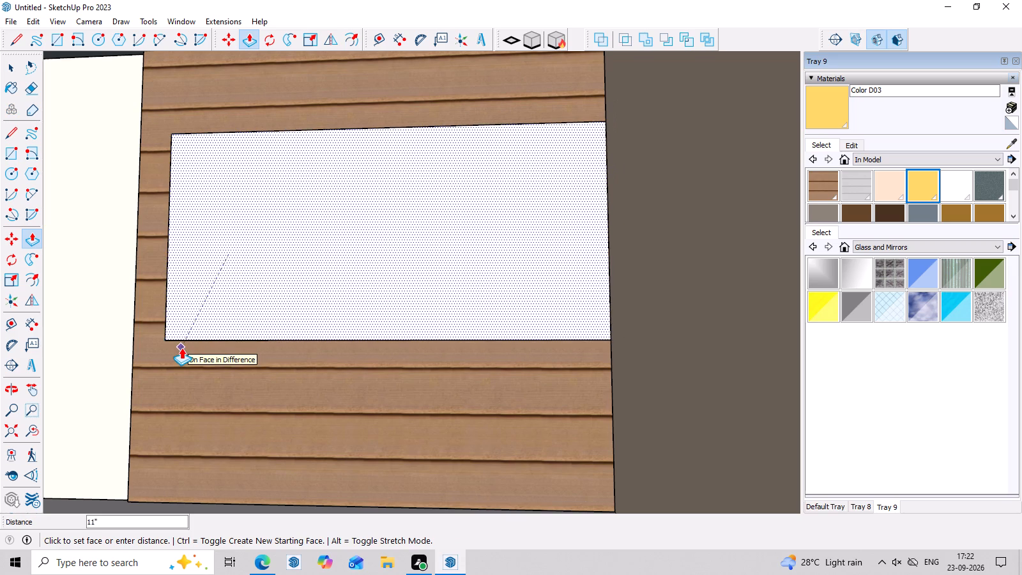
left_click(163, 337)
key("Escape")
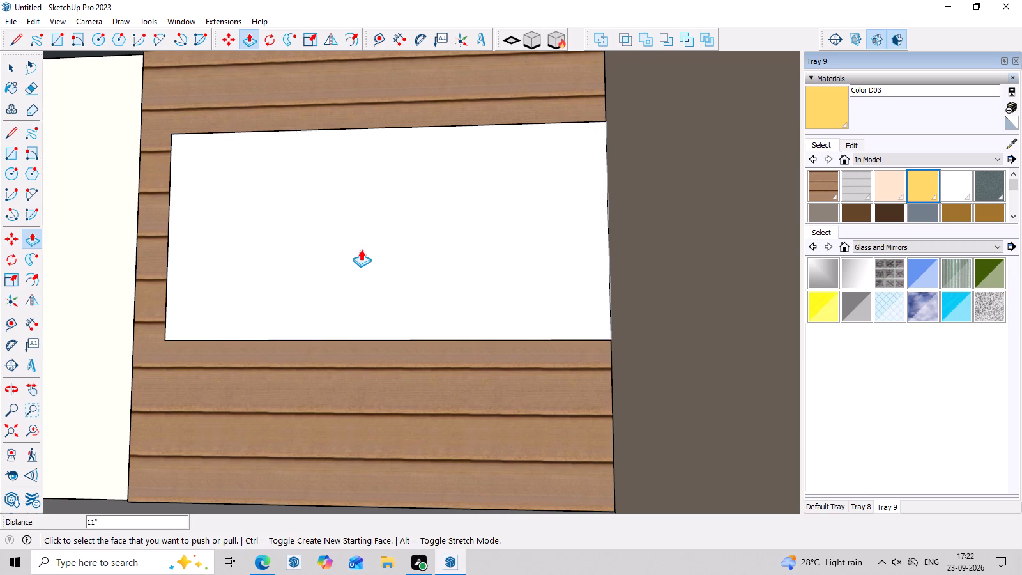
Offset the edges of the white face in the ground-floor window opening inward by about 3" to outline the frame.
key("f")
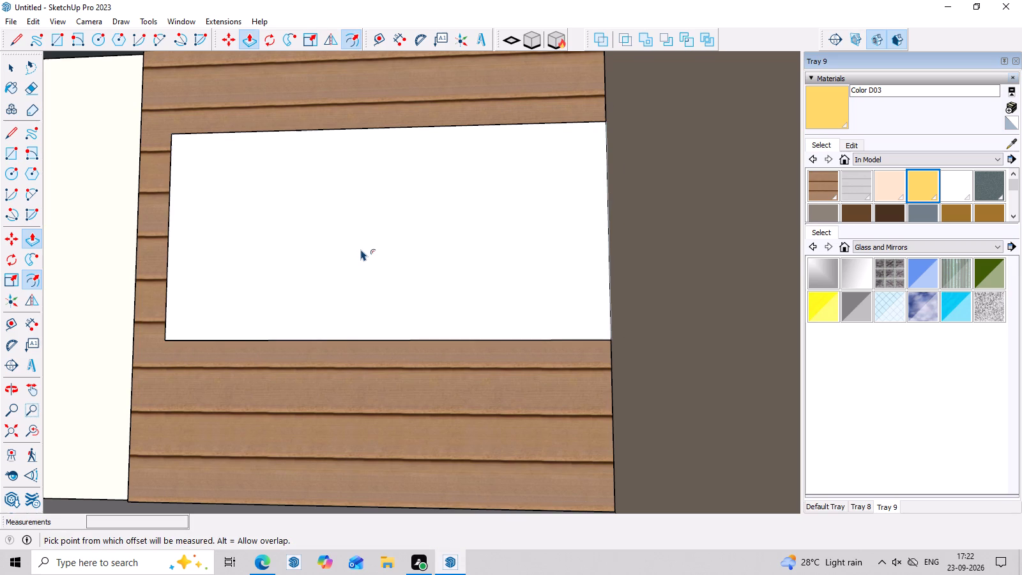
left_click(361, 249)
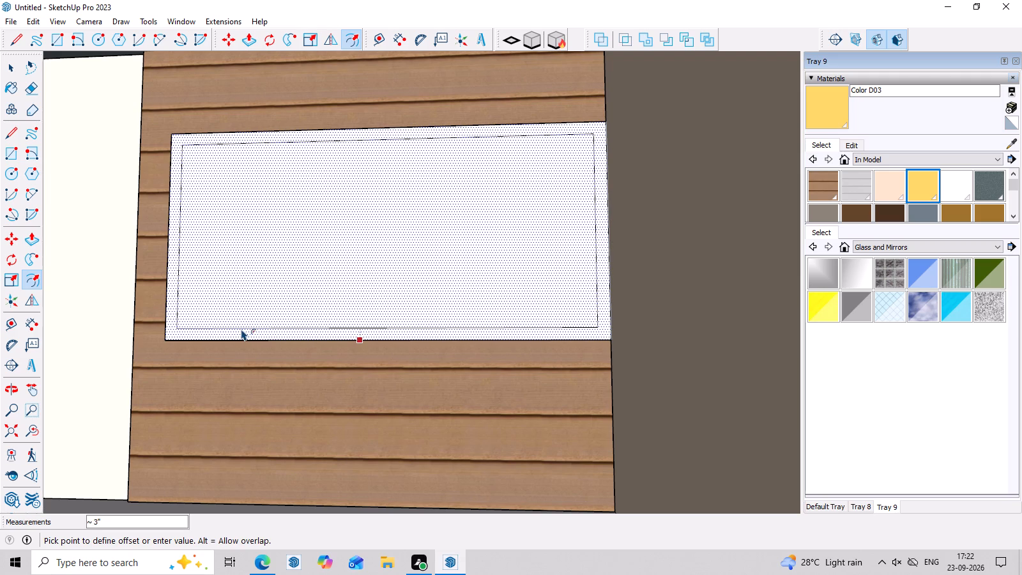
left_click(241, 329)
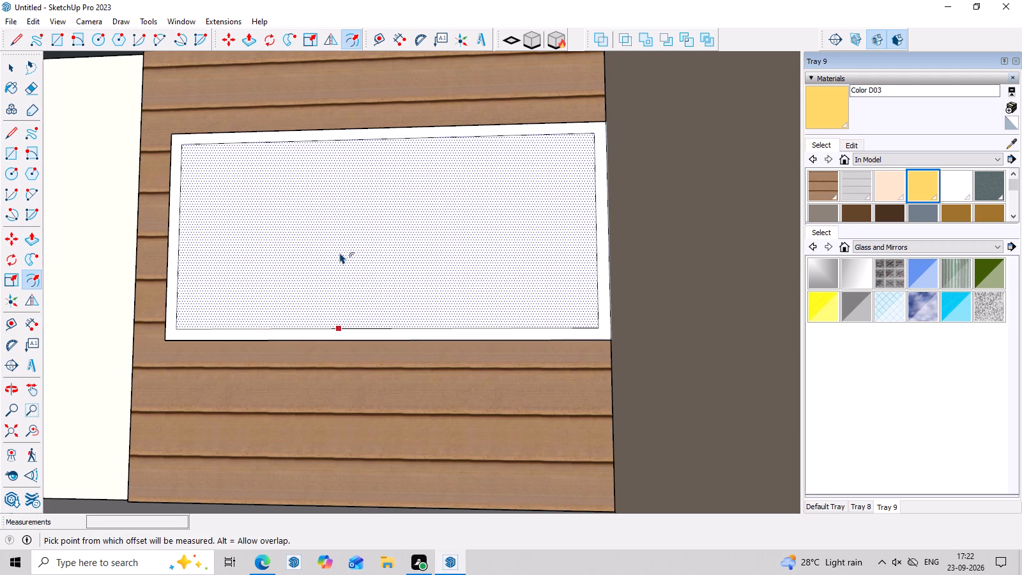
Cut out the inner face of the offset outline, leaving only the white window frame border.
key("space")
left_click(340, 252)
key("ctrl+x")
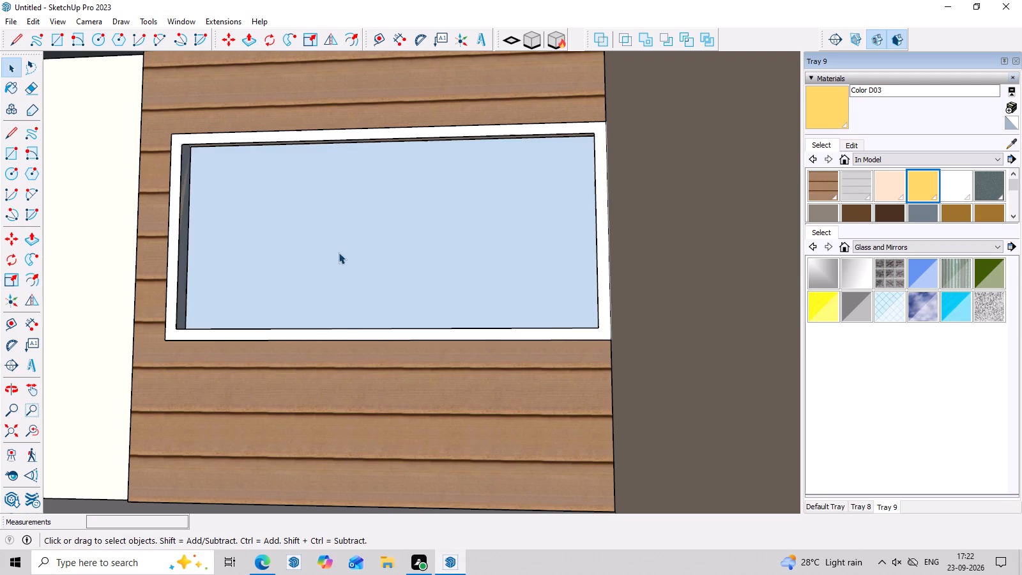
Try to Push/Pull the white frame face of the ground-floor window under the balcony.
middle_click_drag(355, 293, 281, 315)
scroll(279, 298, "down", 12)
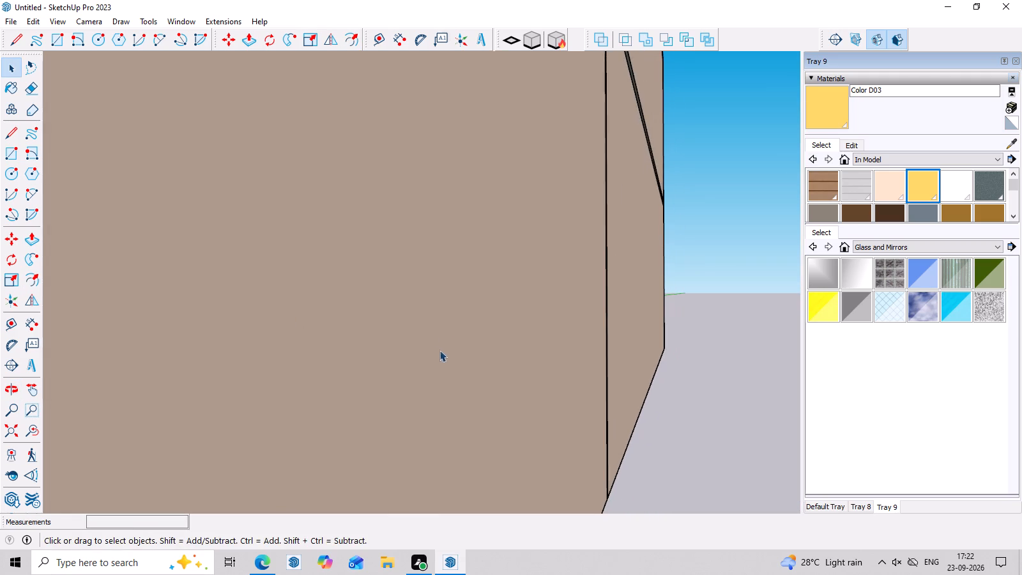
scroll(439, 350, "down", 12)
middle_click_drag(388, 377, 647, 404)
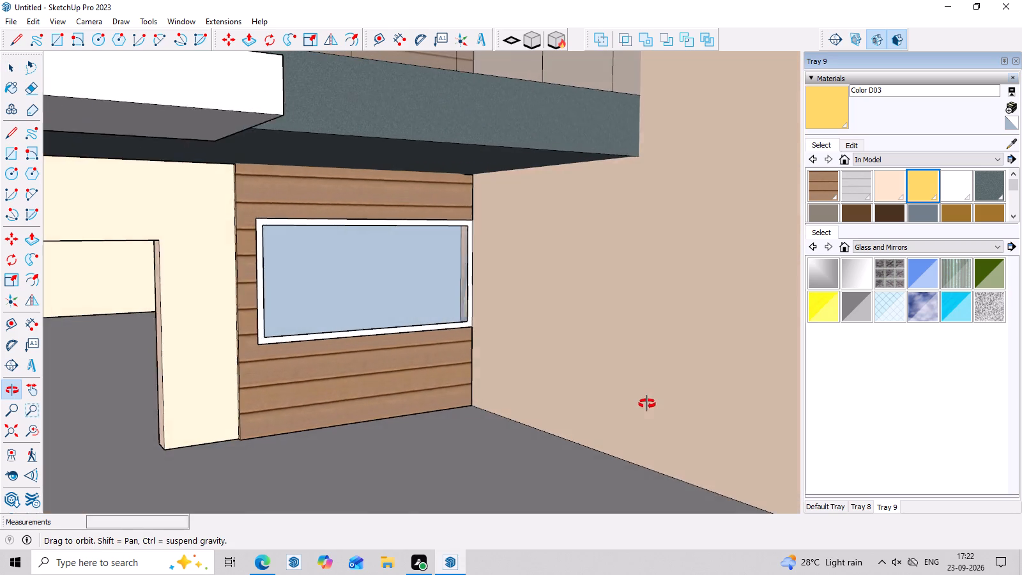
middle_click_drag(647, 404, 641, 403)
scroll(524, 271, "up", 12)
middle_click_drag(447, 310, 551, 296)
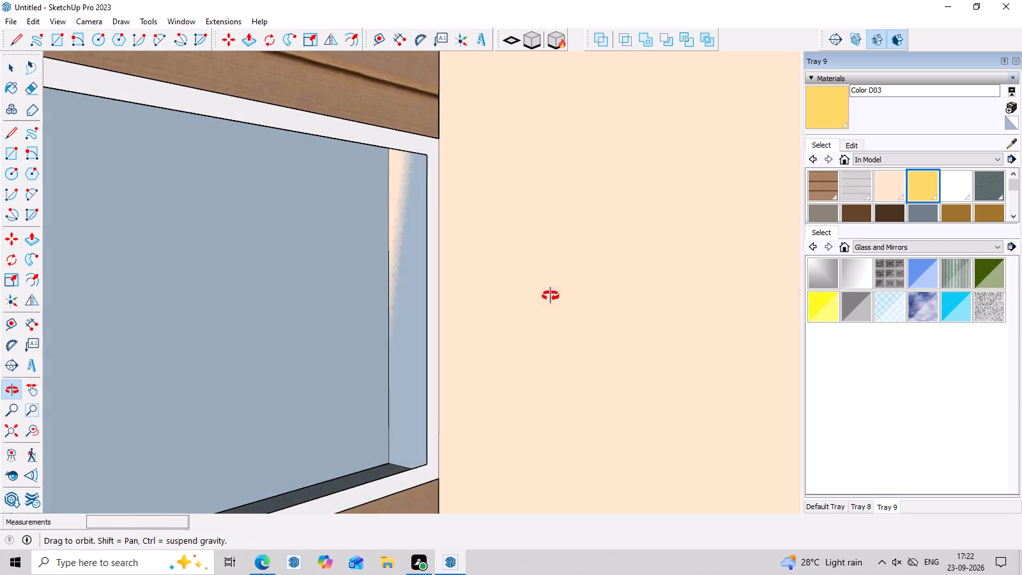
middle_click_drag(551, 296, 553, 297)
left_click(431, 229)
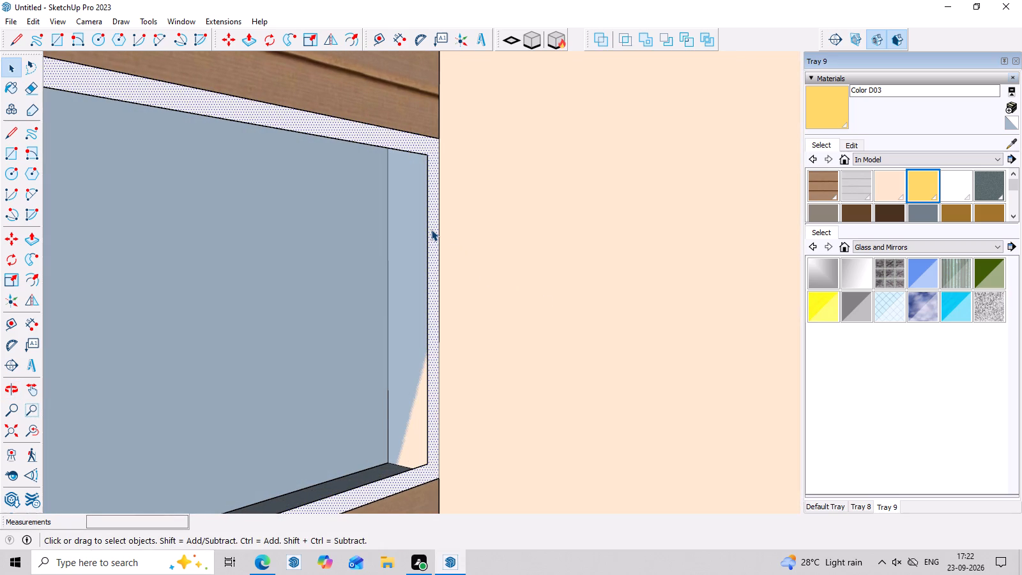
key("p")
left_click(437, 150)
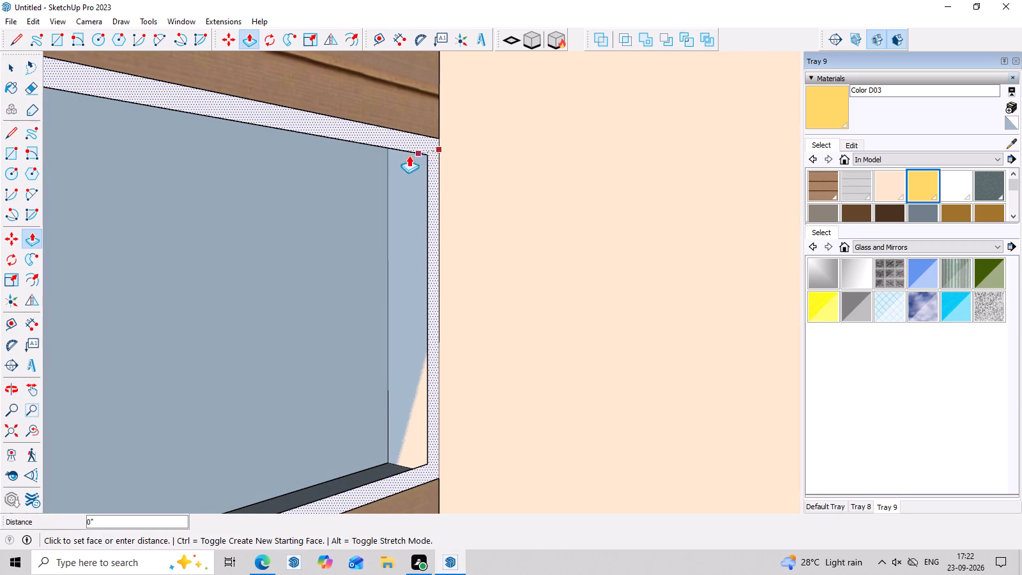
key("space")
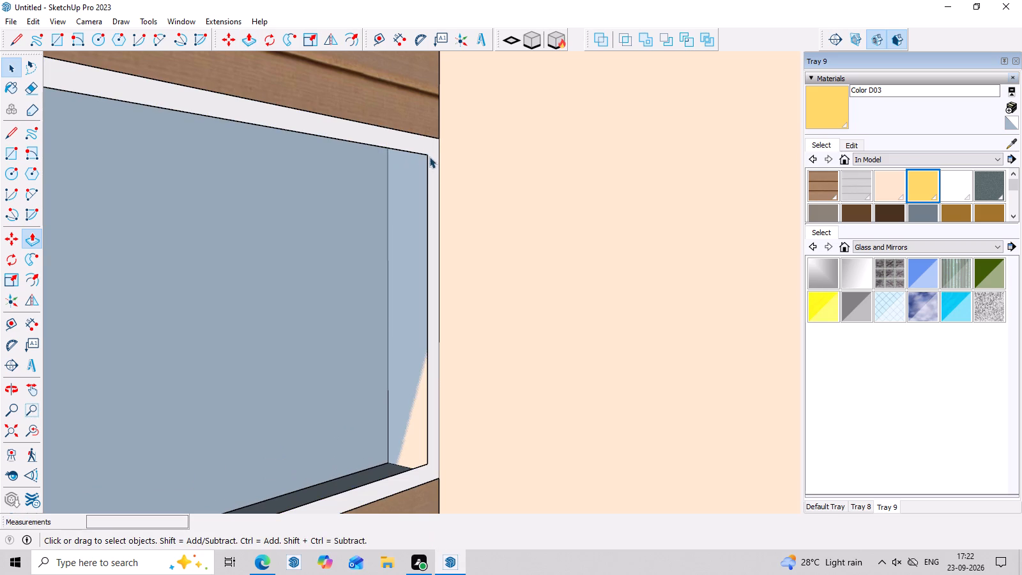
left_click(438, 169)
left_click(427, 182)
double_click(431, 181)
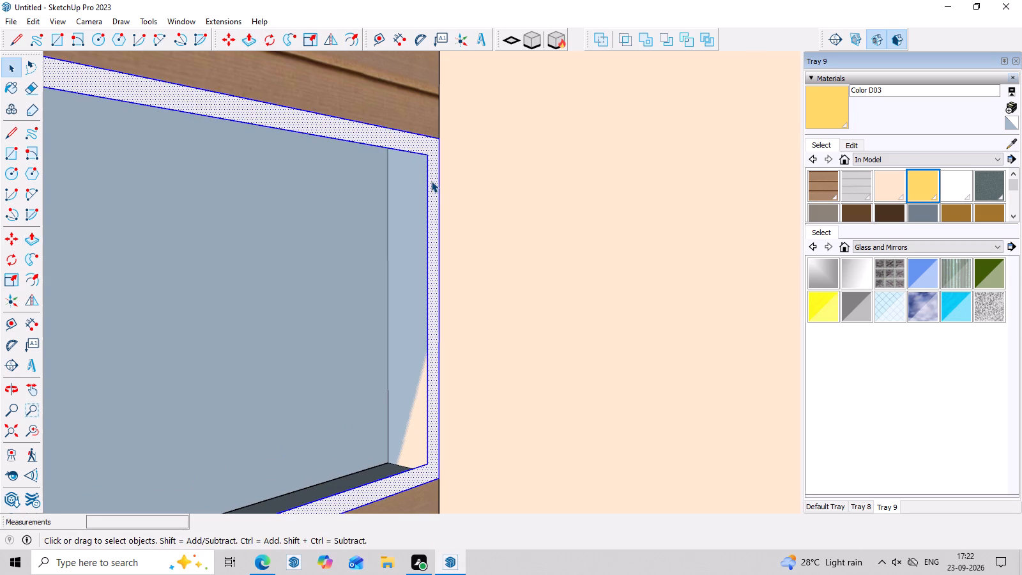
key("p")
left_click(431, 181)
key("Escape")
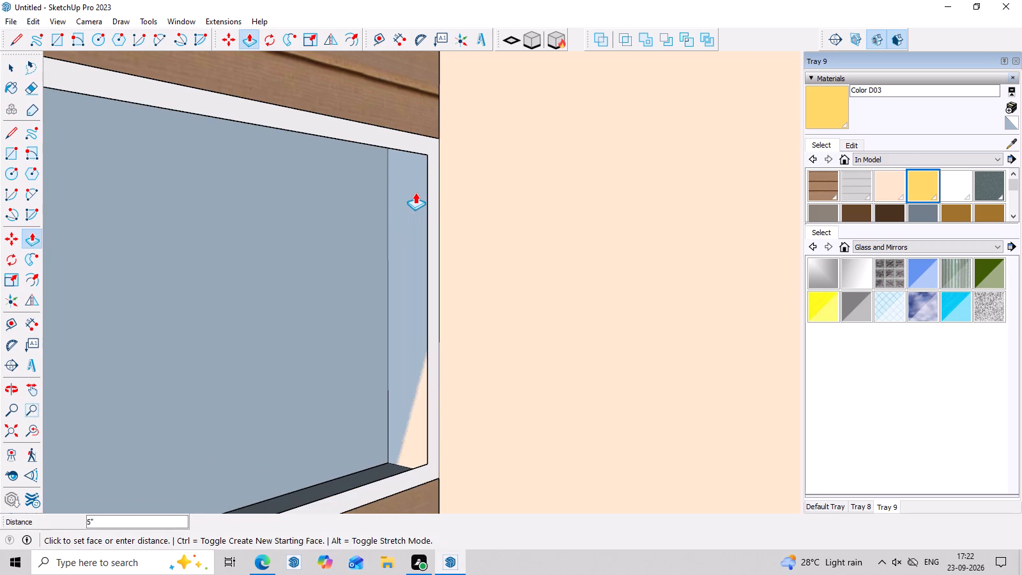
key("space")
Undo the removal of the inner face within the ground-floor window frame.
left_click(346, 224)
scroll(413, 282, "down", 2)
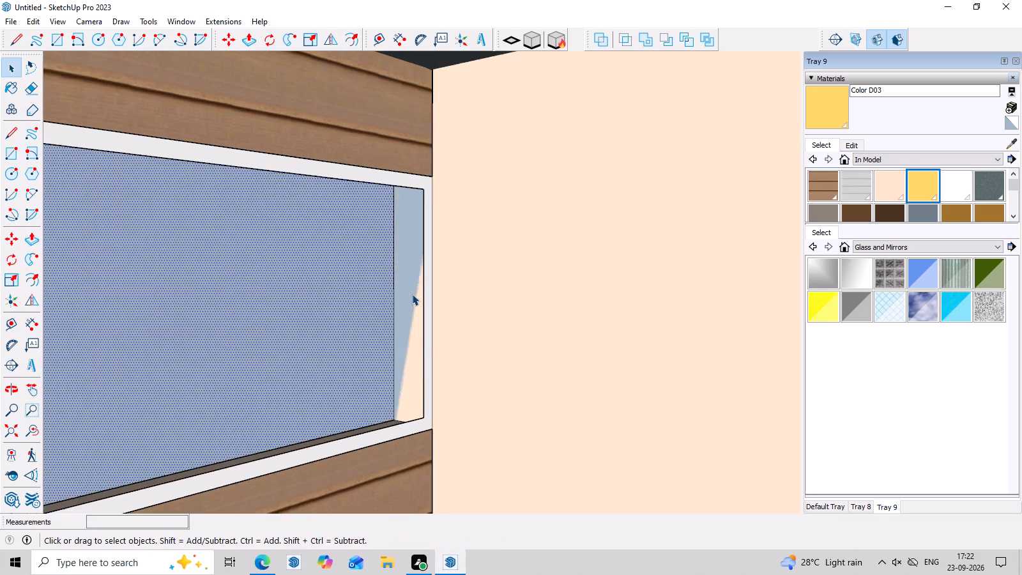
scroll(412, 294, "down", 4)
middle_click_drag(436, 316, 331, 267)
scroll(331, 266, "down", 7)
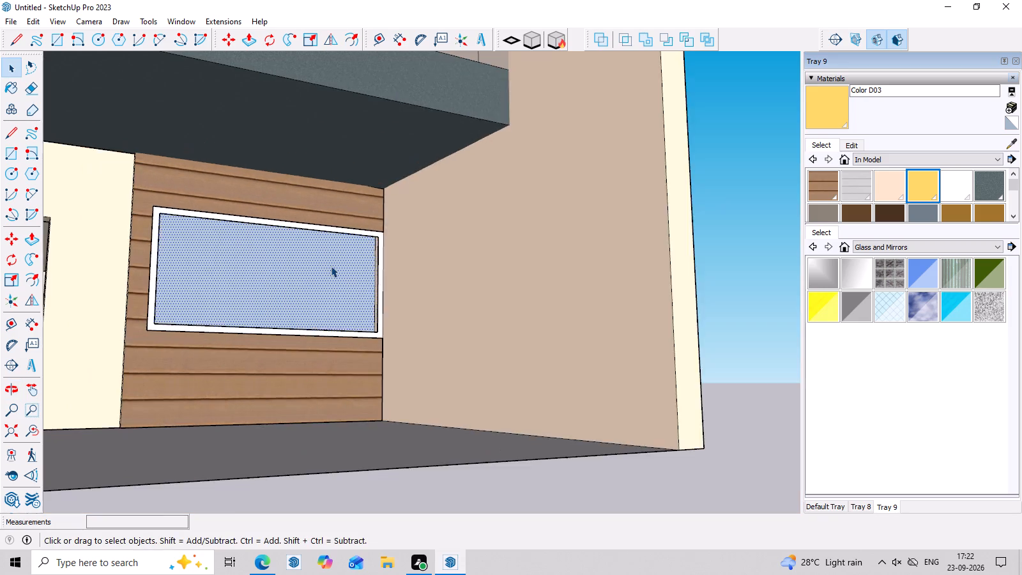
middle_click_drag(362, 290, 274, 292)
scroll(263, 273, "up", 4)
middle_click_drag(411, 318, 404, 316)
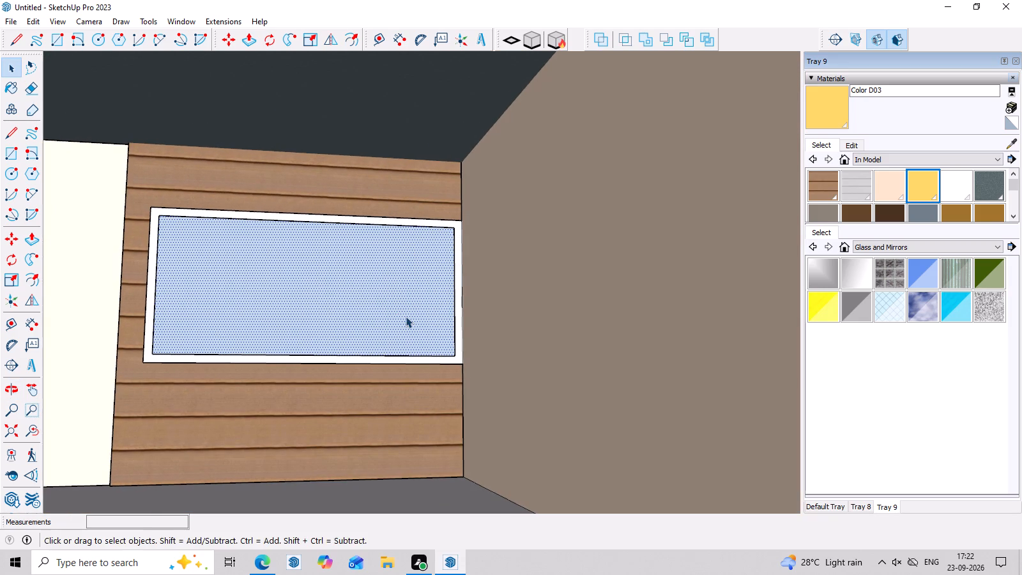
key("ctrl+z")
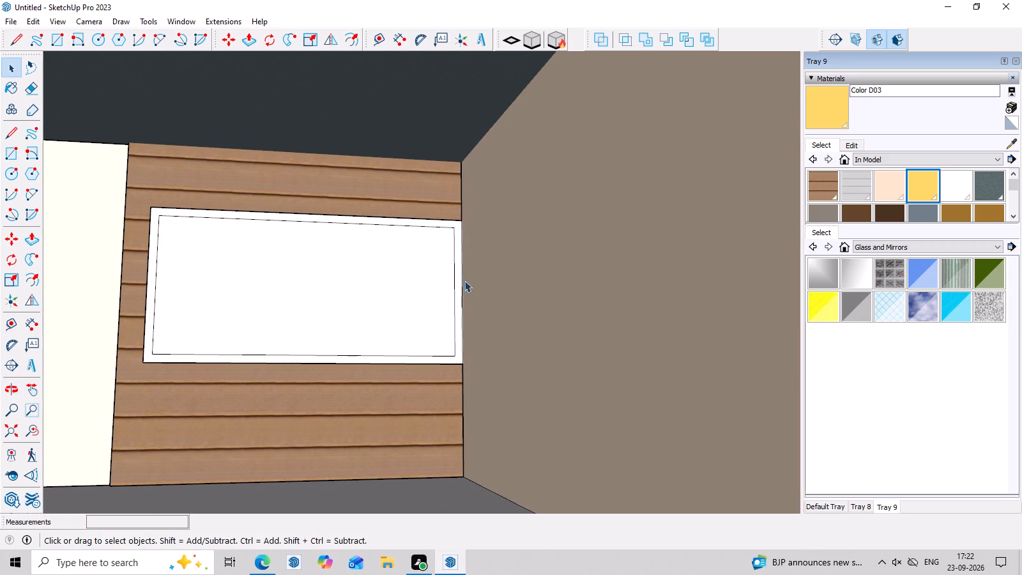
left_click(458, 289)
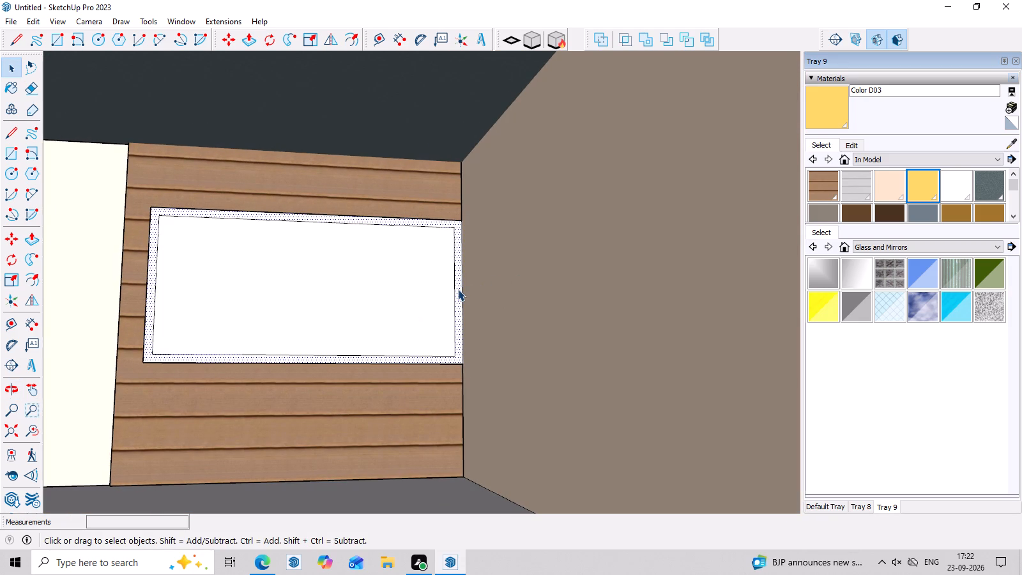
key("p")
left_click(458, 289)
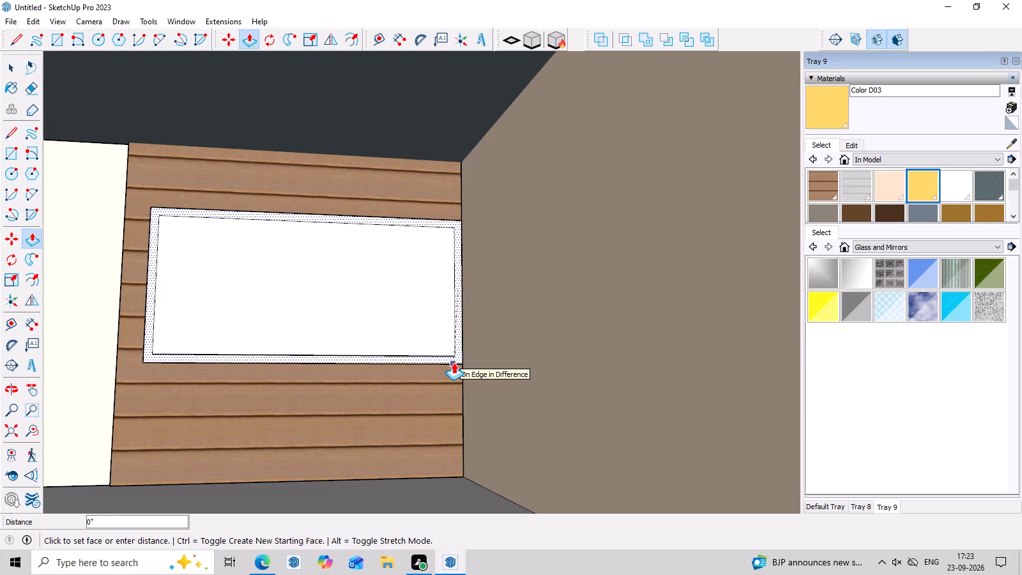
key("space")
Cut out the white inner face of the ground-floor window, exposing the glass pane inside its frame border.
left_click(433, 325)
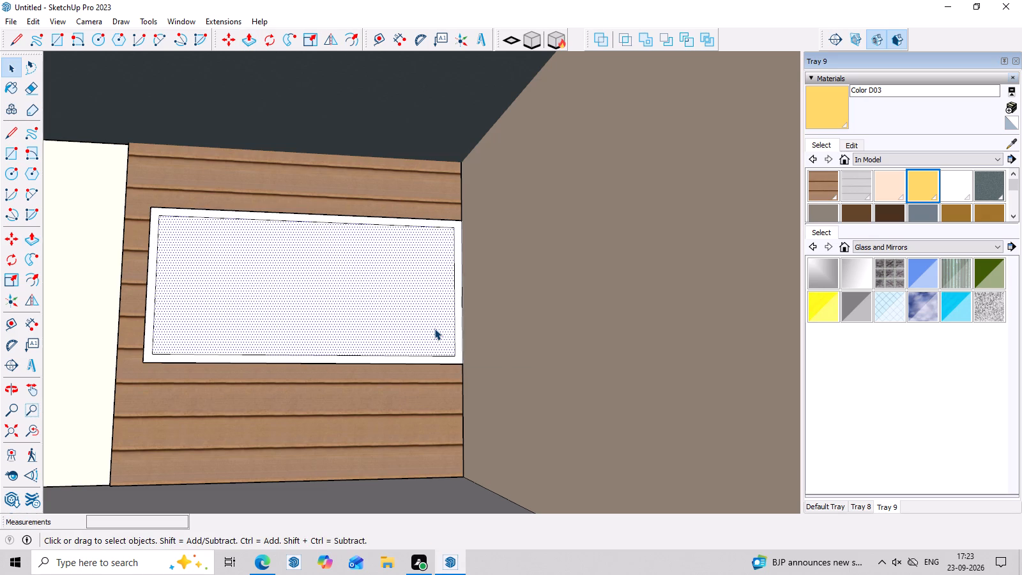
key("ctrl+x")
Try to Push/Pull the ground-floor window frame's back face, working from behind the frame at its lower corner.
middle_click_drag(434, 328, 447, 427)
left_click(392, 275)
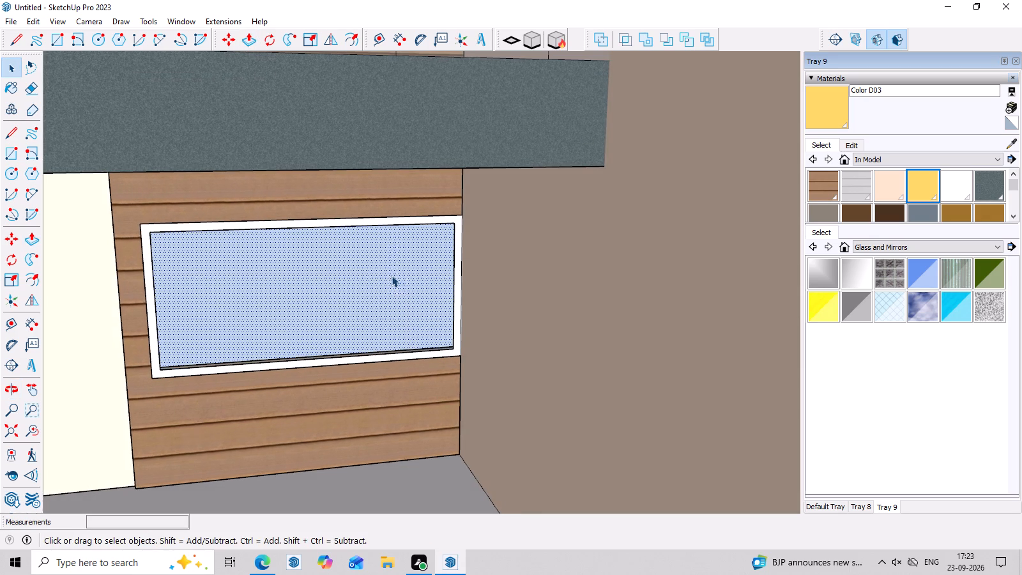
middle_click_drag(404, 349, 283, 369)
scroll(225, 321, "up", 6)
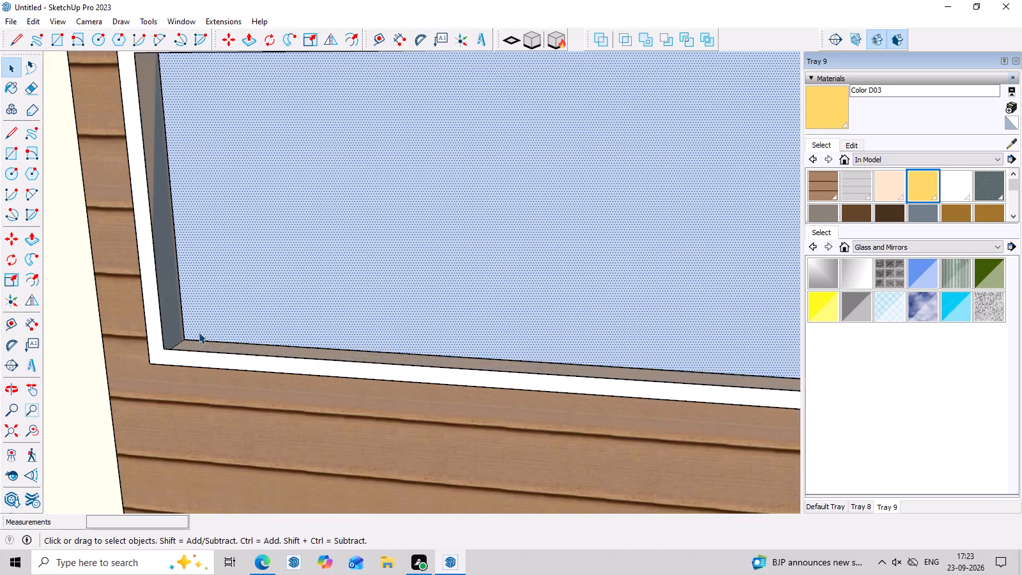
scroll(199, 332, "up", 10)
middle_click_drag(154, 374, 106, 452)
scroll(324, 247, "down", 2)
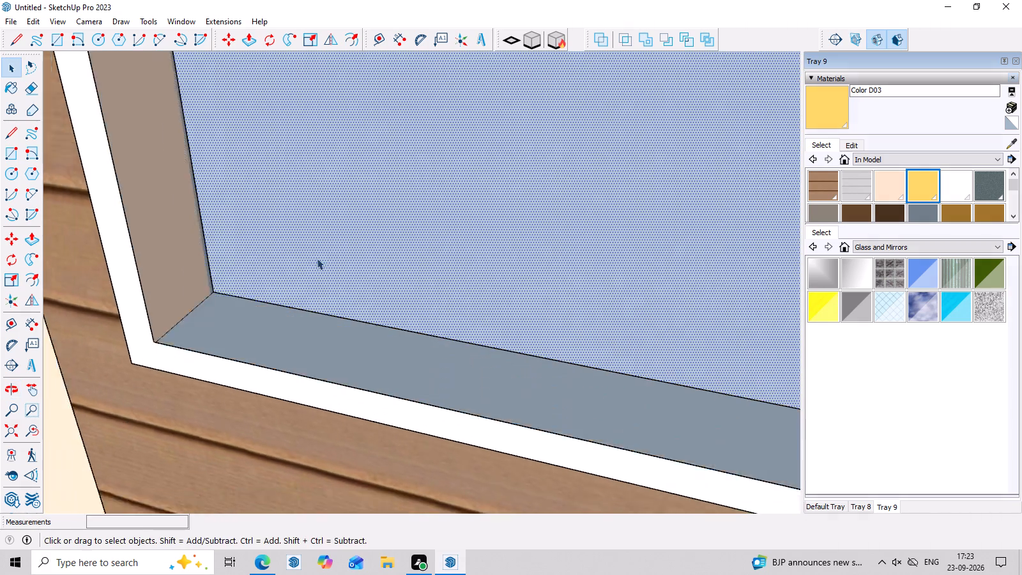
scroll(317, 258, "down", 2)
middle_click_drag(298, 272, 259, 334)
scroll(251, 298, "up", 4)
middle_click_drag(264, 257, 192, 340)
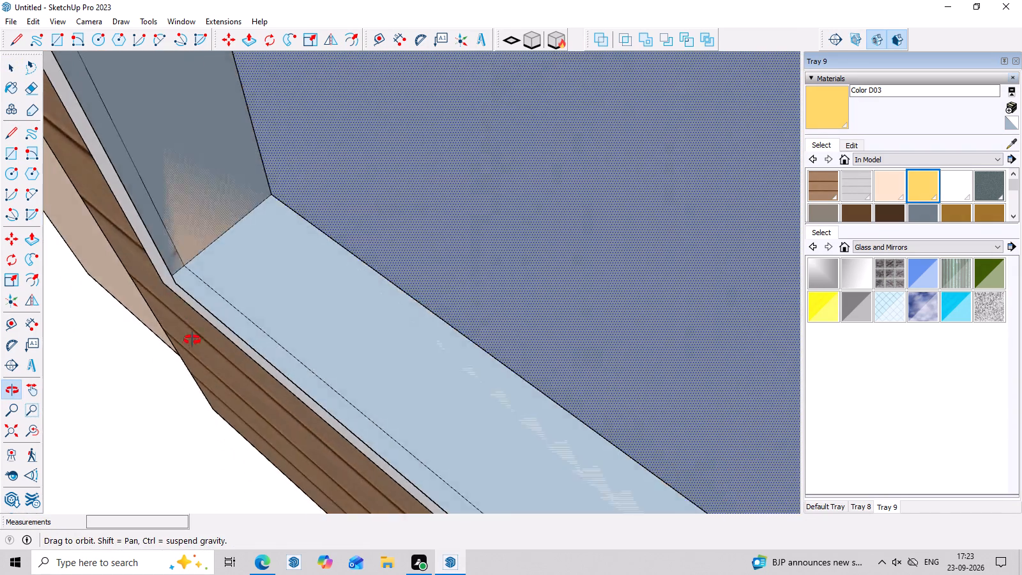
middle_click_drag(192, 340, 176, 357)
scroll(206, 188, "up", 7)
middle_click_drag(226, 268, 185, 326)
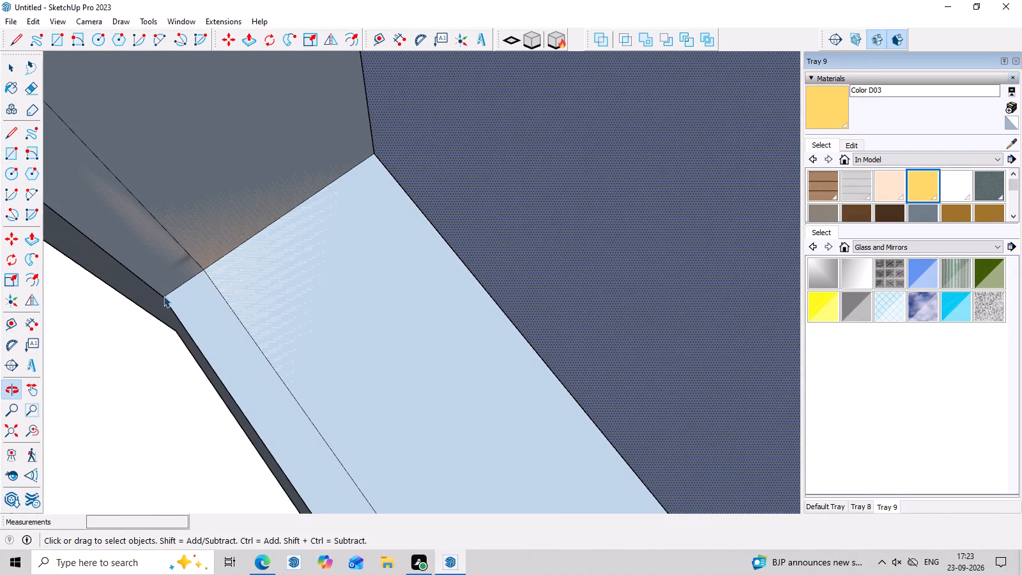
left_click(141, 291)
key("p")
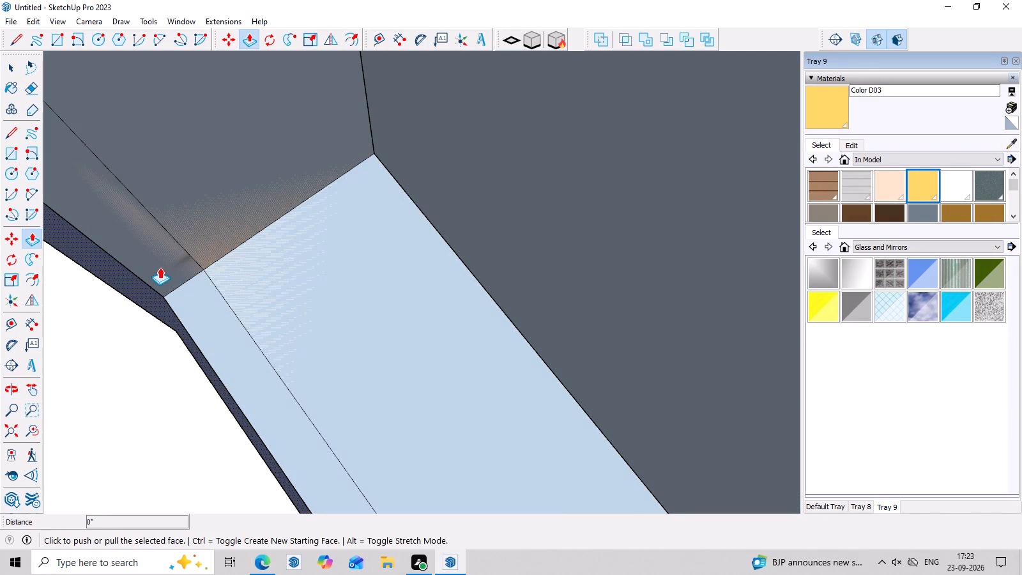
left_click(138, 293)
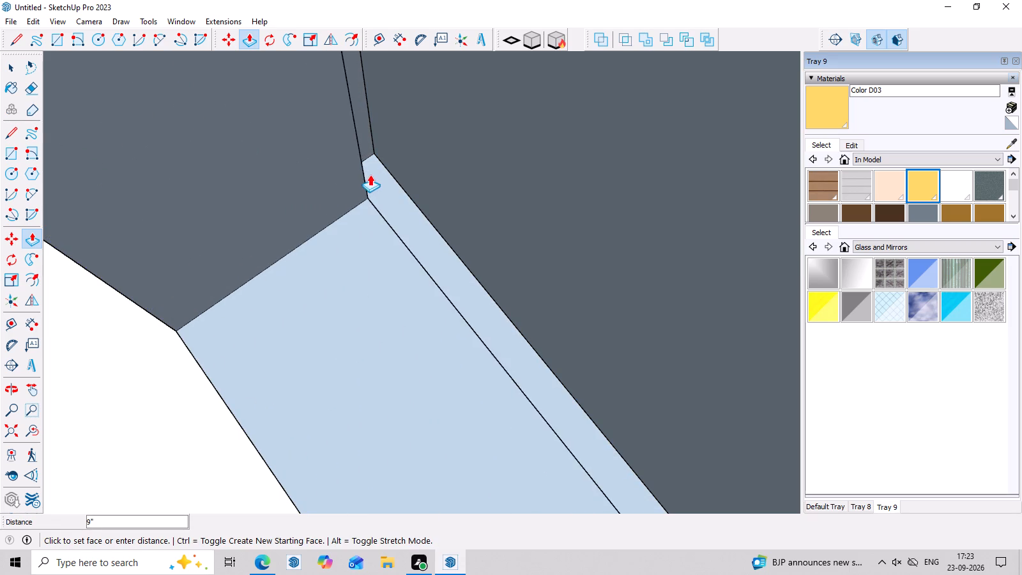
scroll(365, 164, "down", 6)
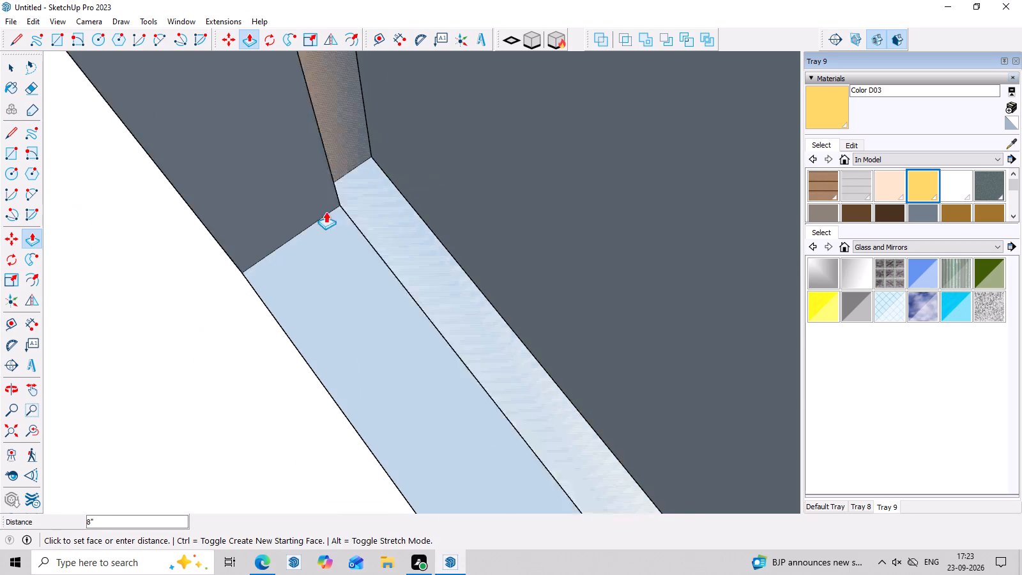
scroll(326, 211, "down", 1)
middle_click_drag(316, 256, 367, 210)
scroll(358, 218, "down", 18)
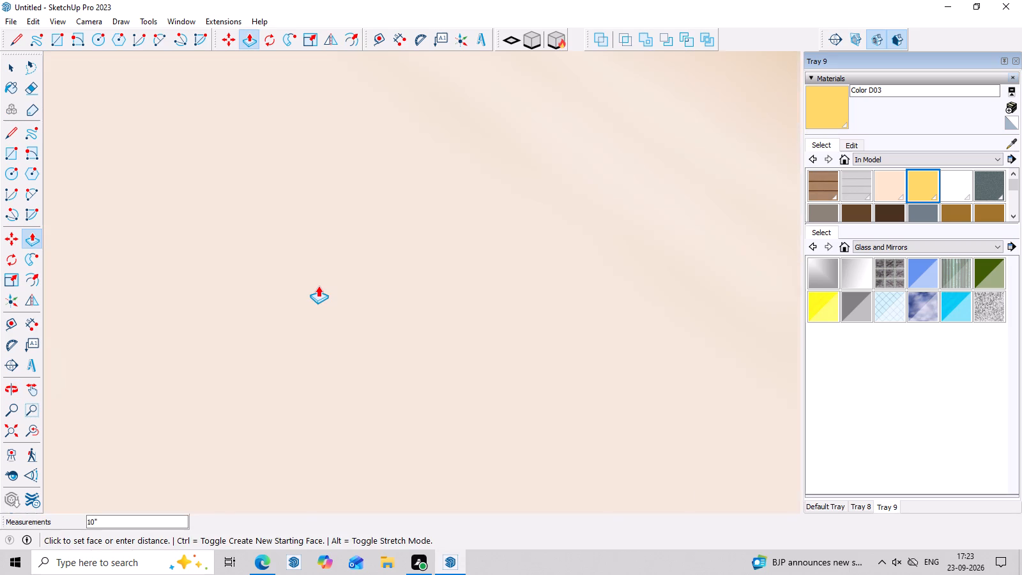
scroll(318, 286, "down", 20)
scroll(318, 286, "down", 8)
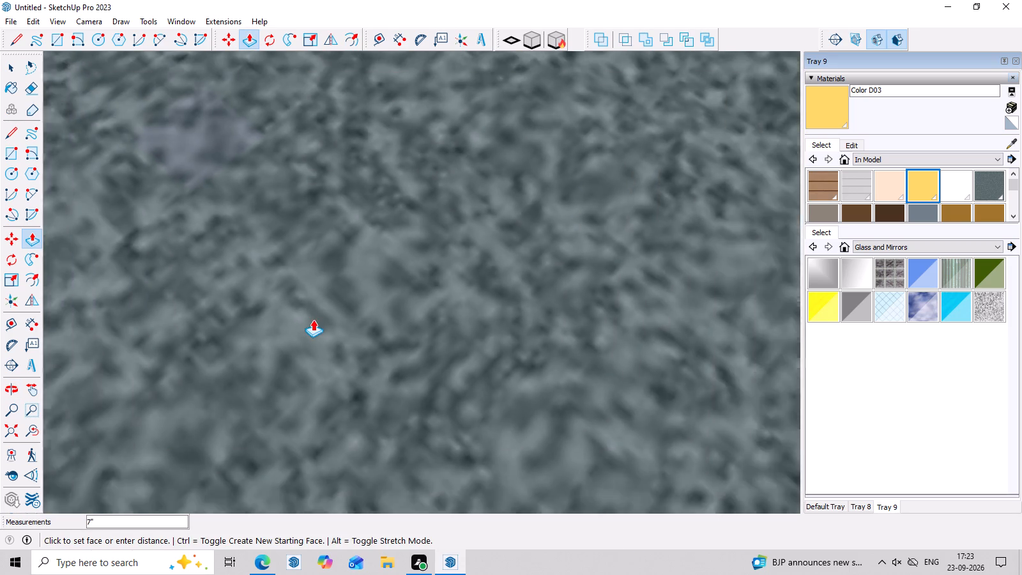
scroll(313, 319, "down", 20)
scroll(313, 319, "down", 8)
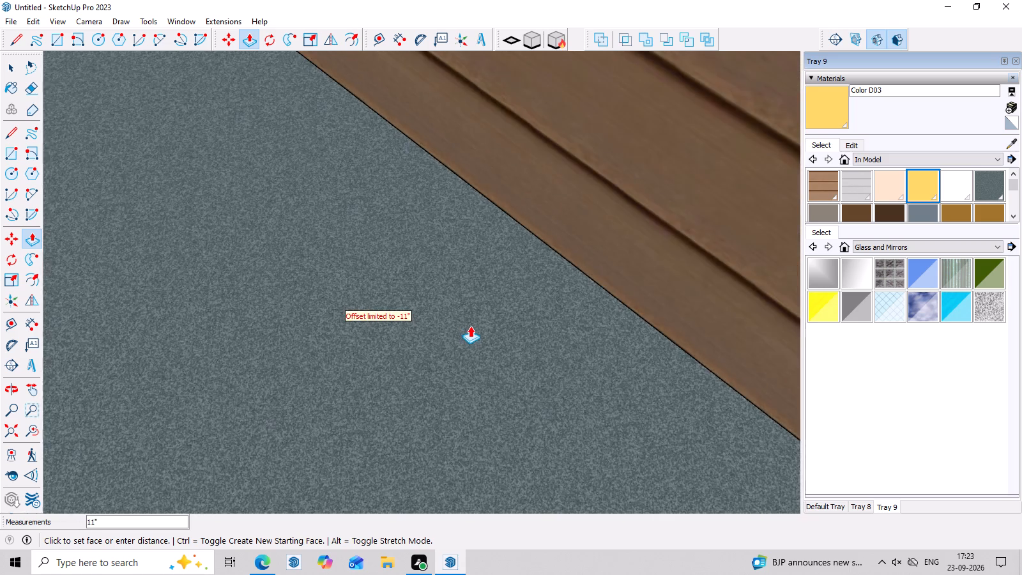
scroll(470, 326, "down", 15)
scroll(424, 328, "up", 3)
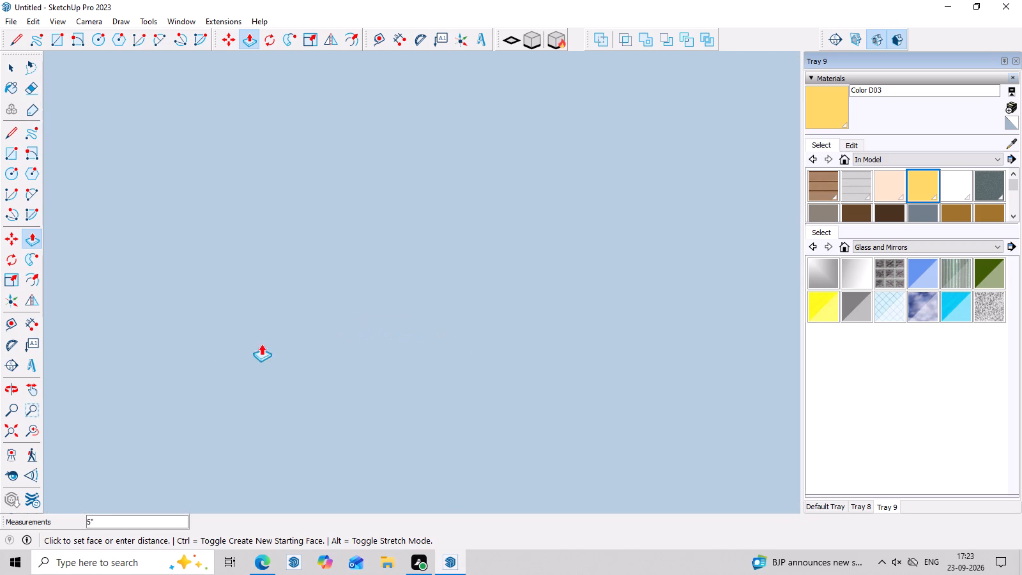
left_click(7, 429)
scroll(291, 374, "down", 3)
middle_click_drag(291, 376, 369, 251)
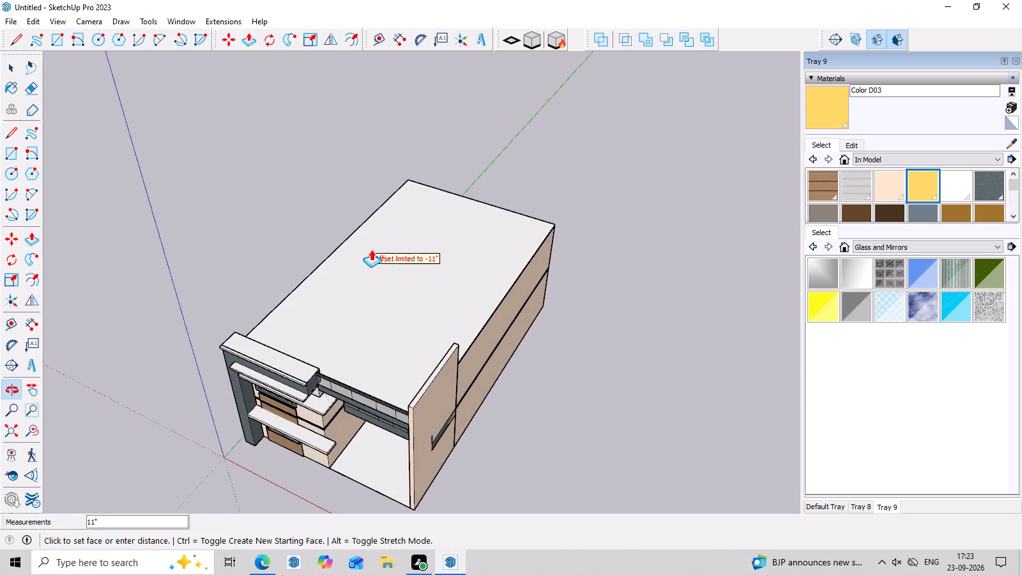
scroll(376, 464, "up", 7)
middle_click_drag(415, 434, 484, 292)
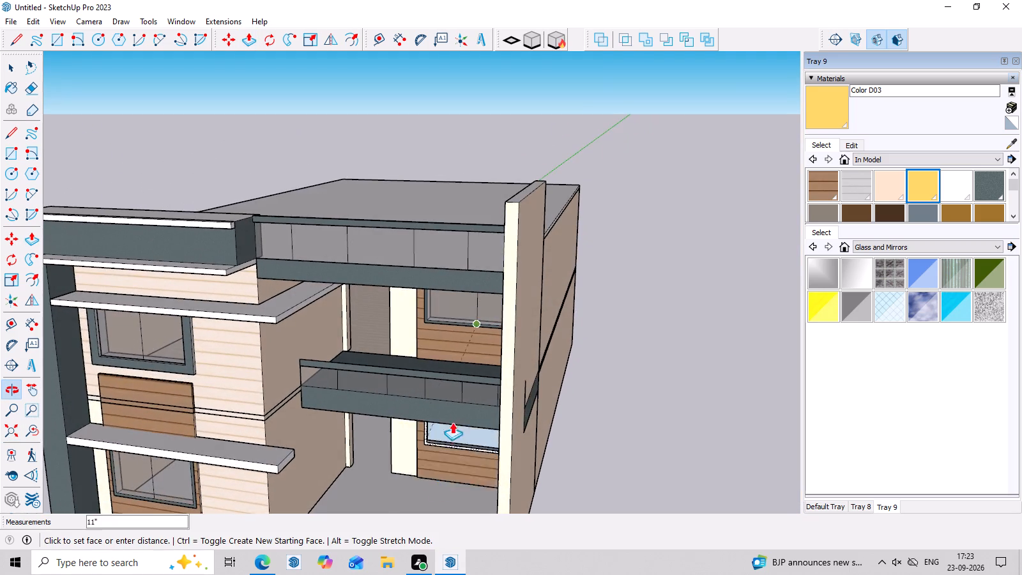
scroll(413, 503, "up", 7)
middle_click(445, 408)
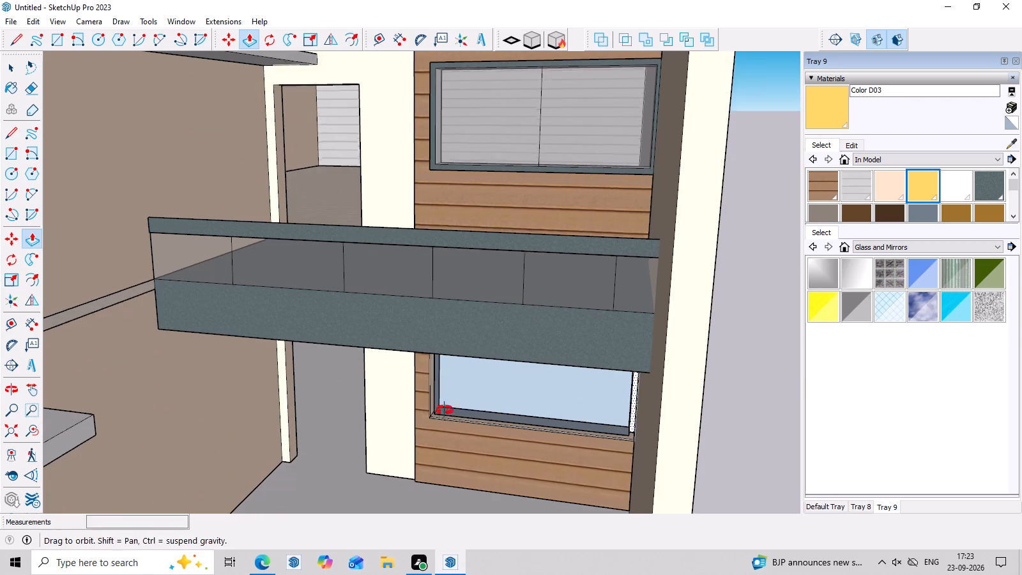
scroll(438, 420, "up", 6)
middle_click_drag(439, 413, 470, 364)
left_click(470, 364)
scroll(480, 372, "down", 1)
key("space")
Cut out the face filling the ground-floor window frame under the balcony, opening the window through to the room.
left_click(530, 346)
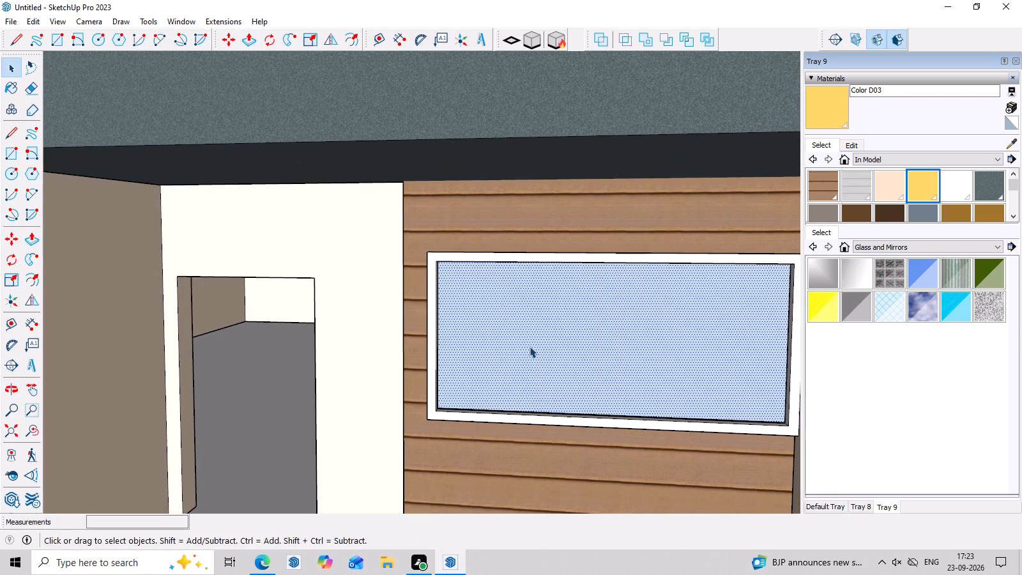
key("ctrl+x")
Draw a rectangle about 7' 10" by 3' 7" between opposite inner corners of the ground-floor window frame to form the pane.
scroll(455, 337, "down", 6)
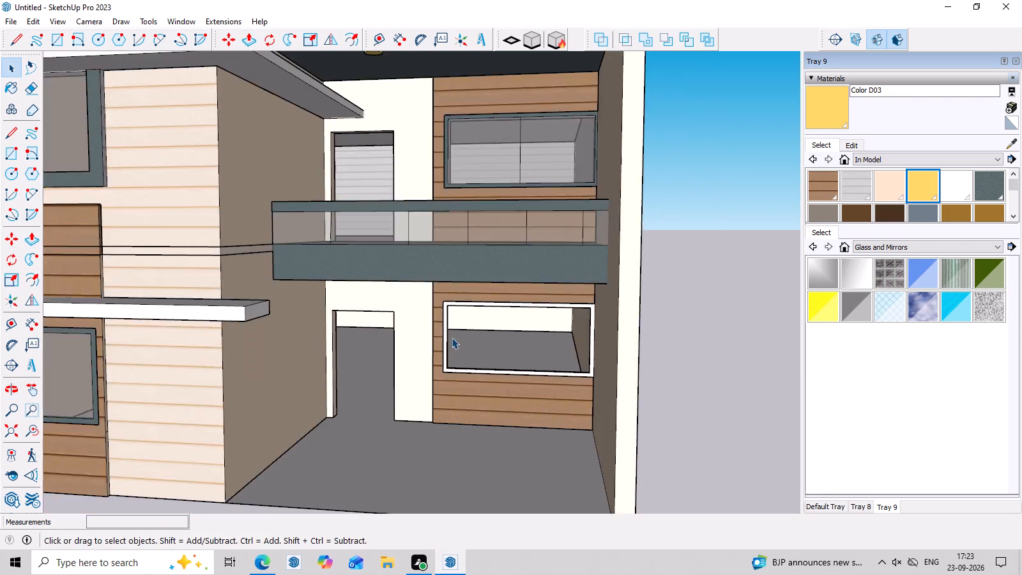
scroll(452, 337, "down", 2)
middle_click_drag(502, 367, 562, 295)
scroll(500, 388, "up", 12)
scroll(543, 349, "up", 3)
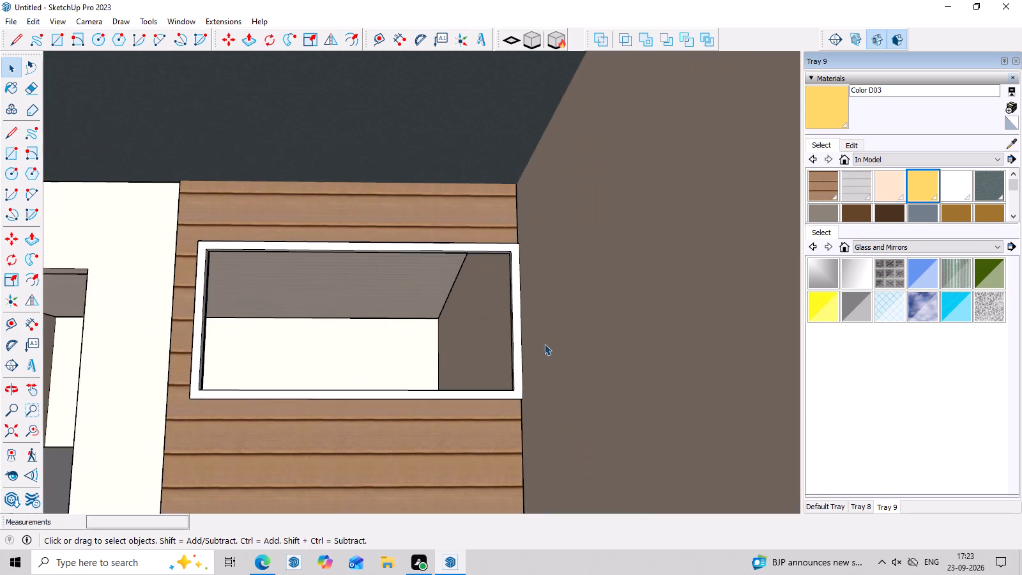
middle_click_drag(549, 353, 568, 352)
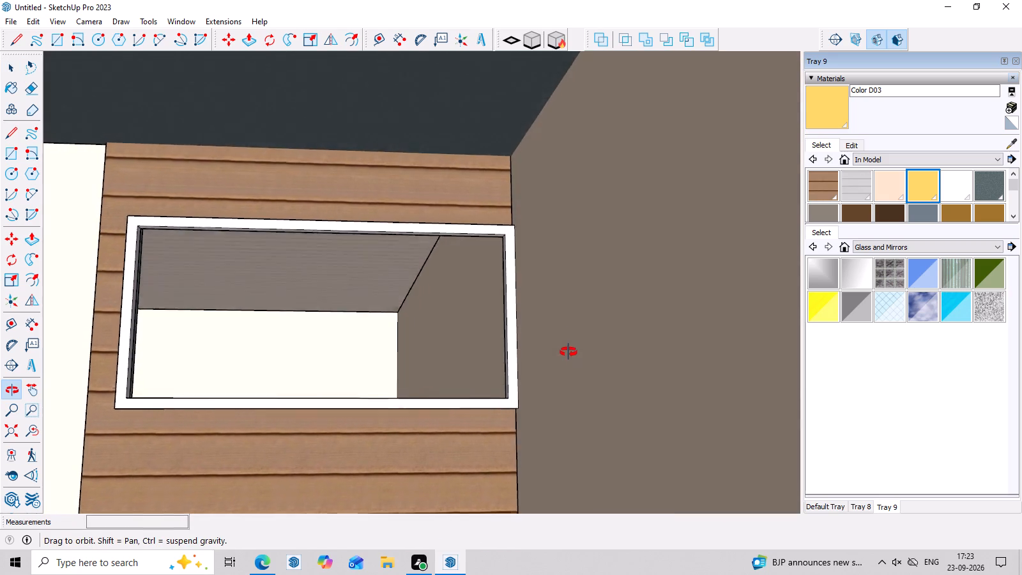
middle_click_drag(568, 352, 570, 323)
scroll(100, 231, "up", 4)
middle_click_drag(193, 239, 193, 296)
scroll(193, 296, "up", 3)
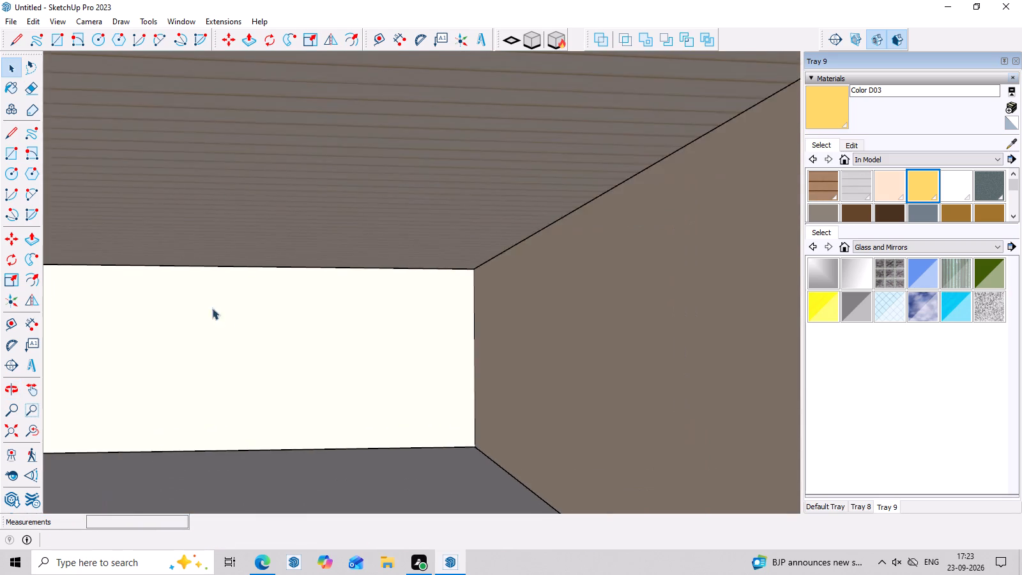
scroll(223, 316, "down", 5)
middle_click_drag(310, 356, 303, 399)
scroll(283, 381, "up", 2)
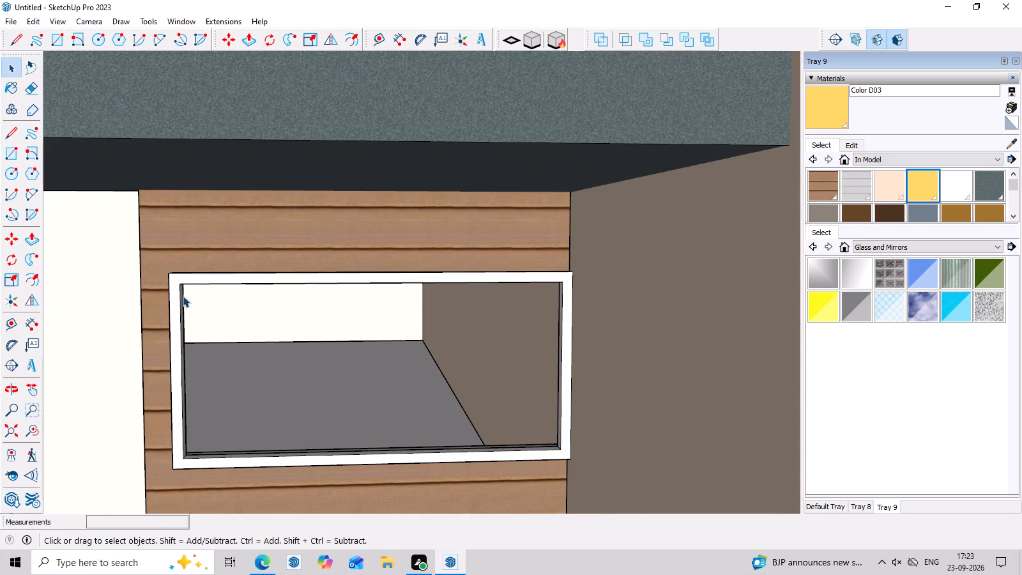
scroll(194, 295, "down", 2)
middle_click_drag(222, 349, 232, 307)
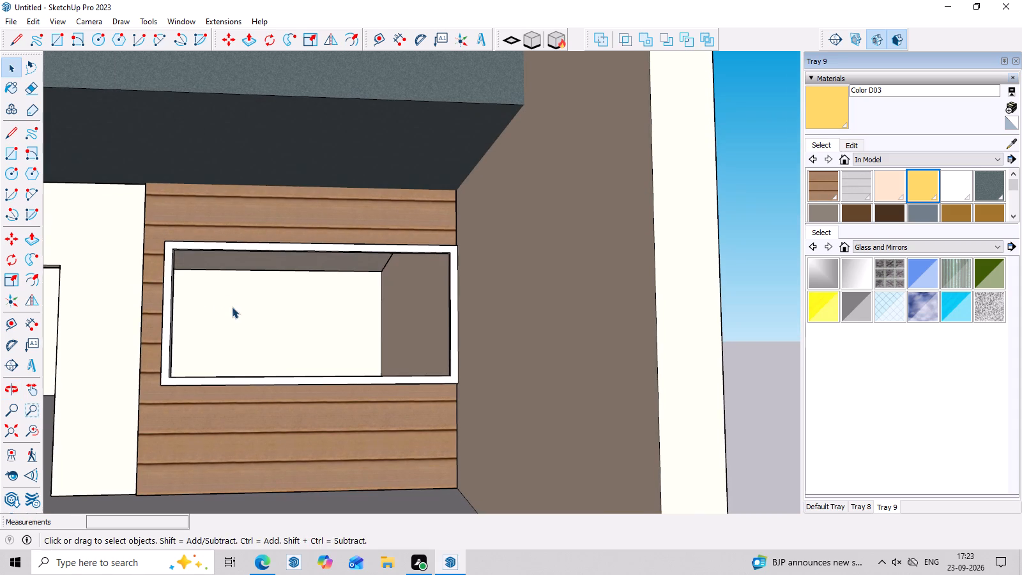
key("r")
scroll(173, 256, "up", 3)
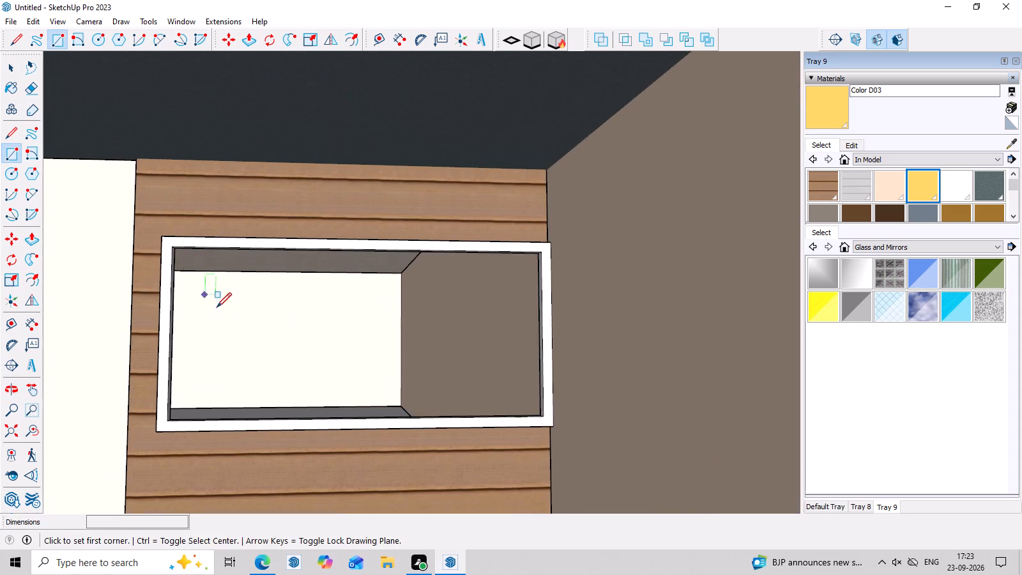
middle_click_drag(217, 307, 217, 270)
left_click(180, 224)
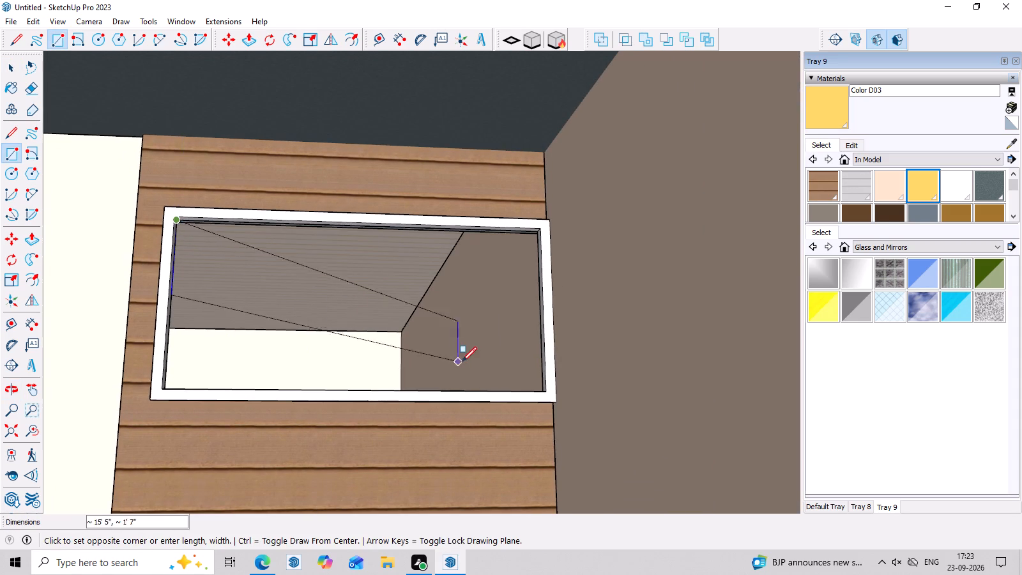
middle_click_drag(543, 387, 539, 442)
scroll(538, 407, "up", 7)
left_click(543, 374)
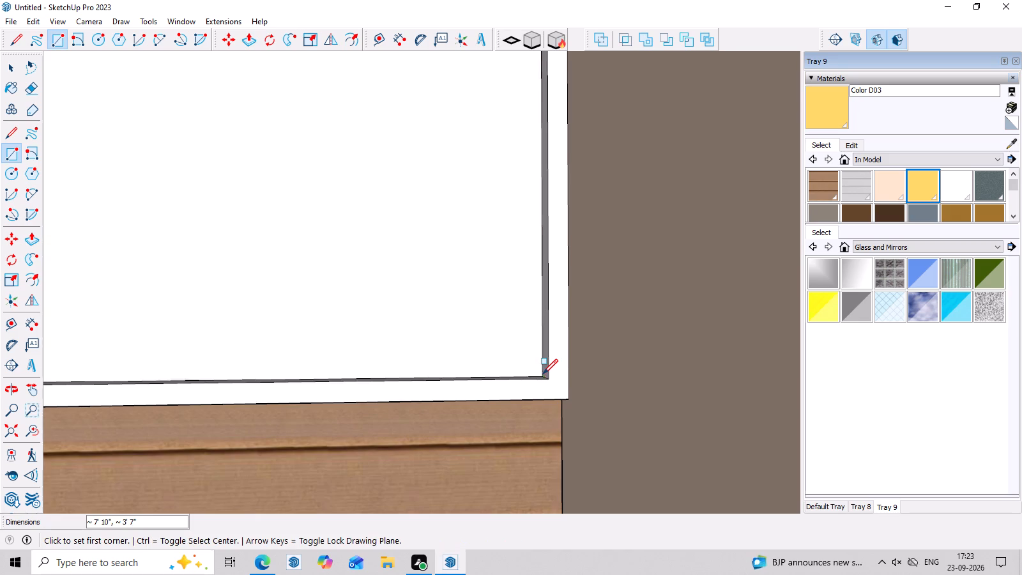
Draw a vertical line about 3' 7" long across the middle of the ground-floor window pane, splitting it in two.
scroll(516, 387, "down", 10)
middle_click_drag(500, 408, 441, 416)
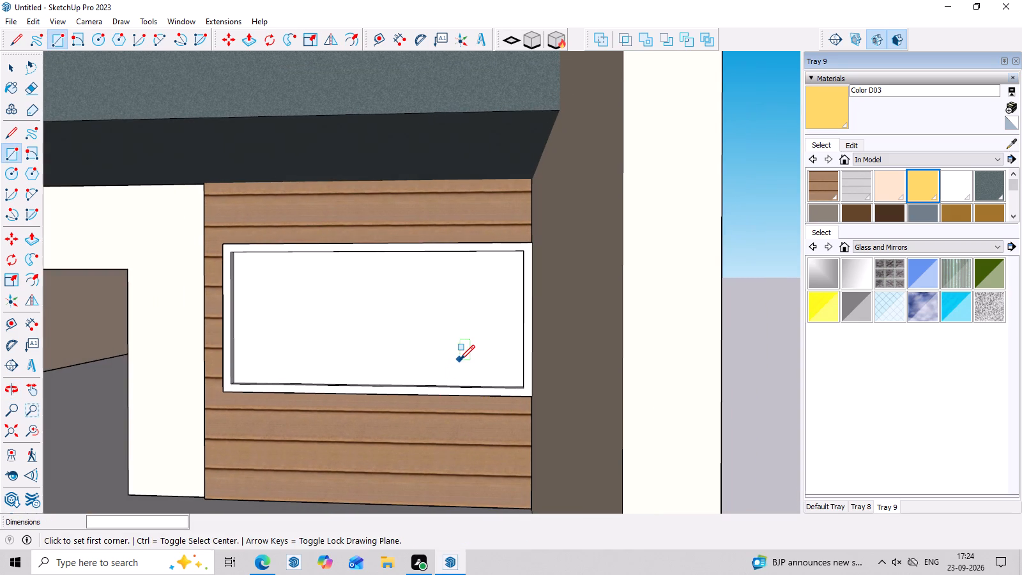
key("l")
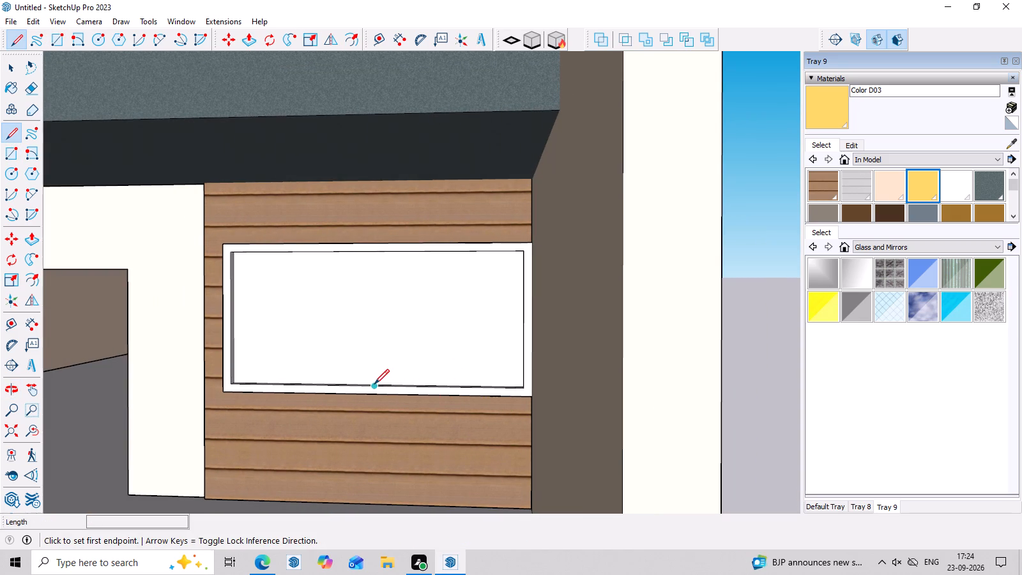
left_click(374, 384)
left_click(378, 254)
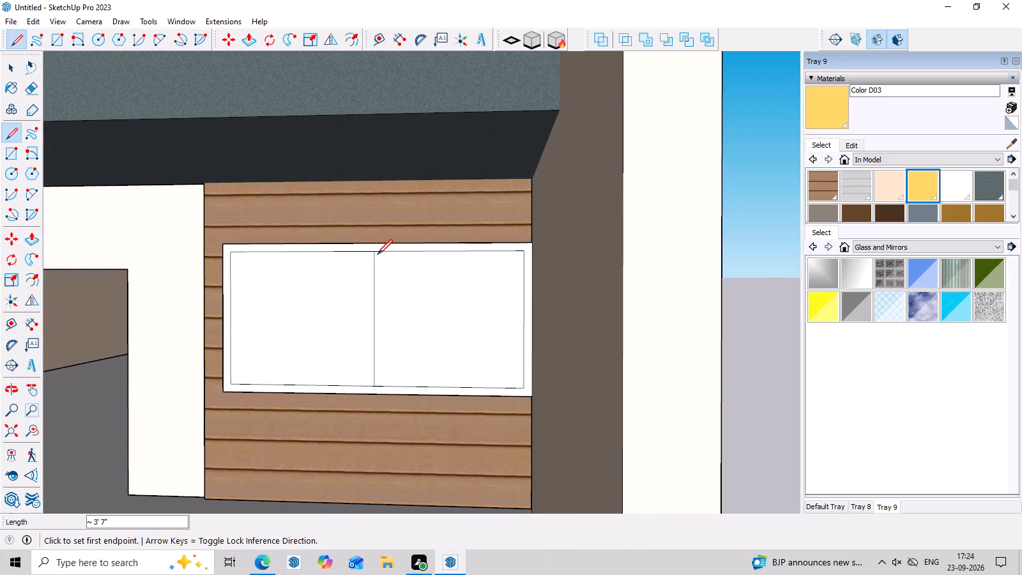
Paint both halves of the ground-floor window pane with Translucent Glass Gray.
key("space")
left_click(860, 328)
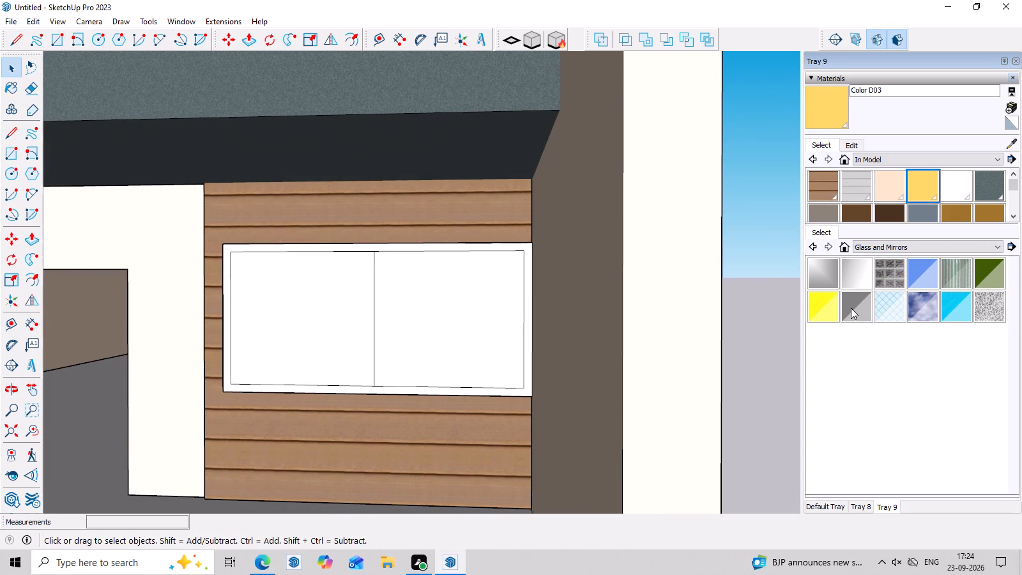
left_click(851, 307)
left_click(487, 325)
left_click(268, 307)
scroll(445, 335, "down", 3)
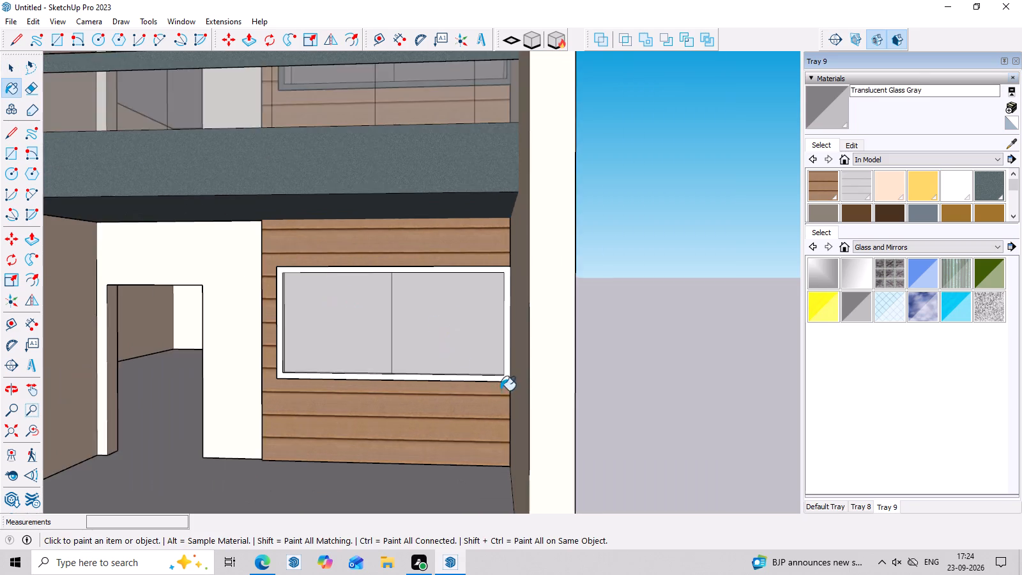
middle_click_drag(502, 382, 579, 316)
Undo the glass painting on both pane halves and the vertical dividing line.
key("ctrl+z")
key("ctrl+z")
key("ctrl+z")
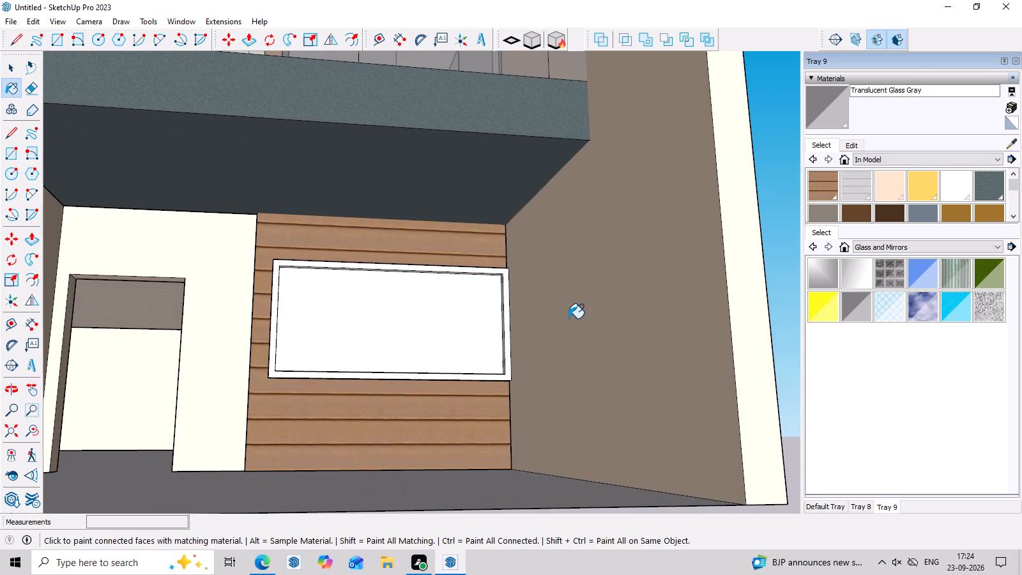
Paint the undivided ground-floor window pane with Translucent Glass Gray.
middle_click_drag(425, 345, 414, 284)
middle_click_drag(409, 263, 381, 353)
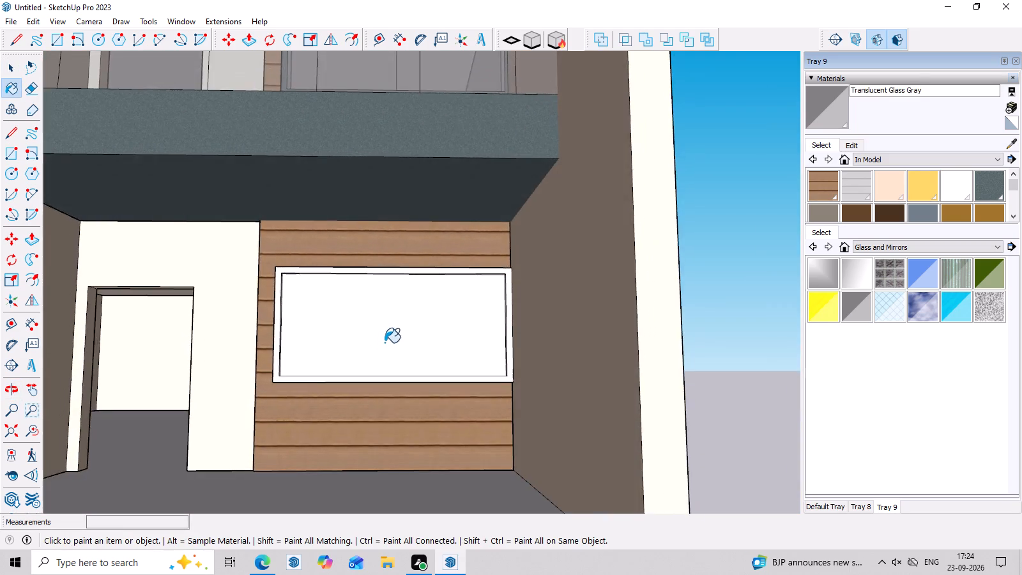
scroll(386, 337, "up", 7)
left_click(395, 317)
scroll(411, 329, "down", 3)
middle_click_drag(432, 348, 431, 390)
scroll(431, 402, "down", 1)
Draw a vertical line from the middle of the glass pane's lower edge to its upper edge, dividing the ground-floor window.
scroll(431, 406, "up", 2)
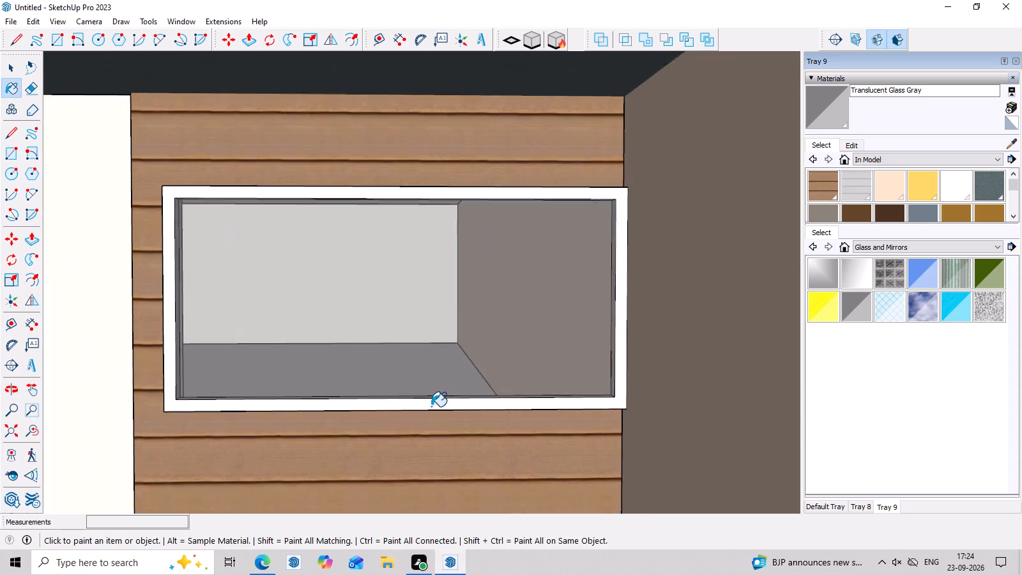
scroll(431, 406, "up", 2)
scroll(439, 384, "down", 3)
middle_click_drag(439, 384, 445, 467)
scroll(461, 418, "up", 6)
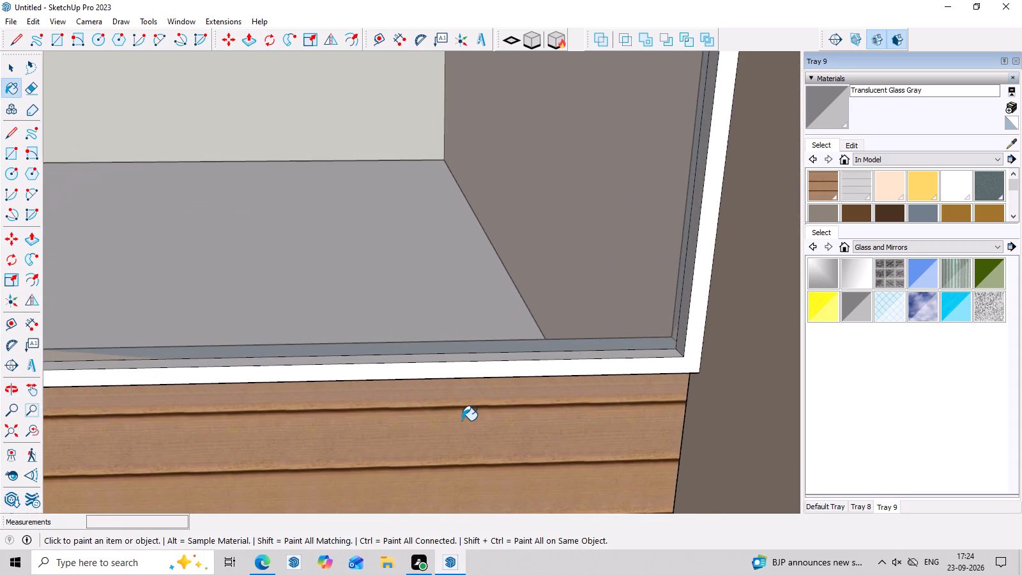
key("l")
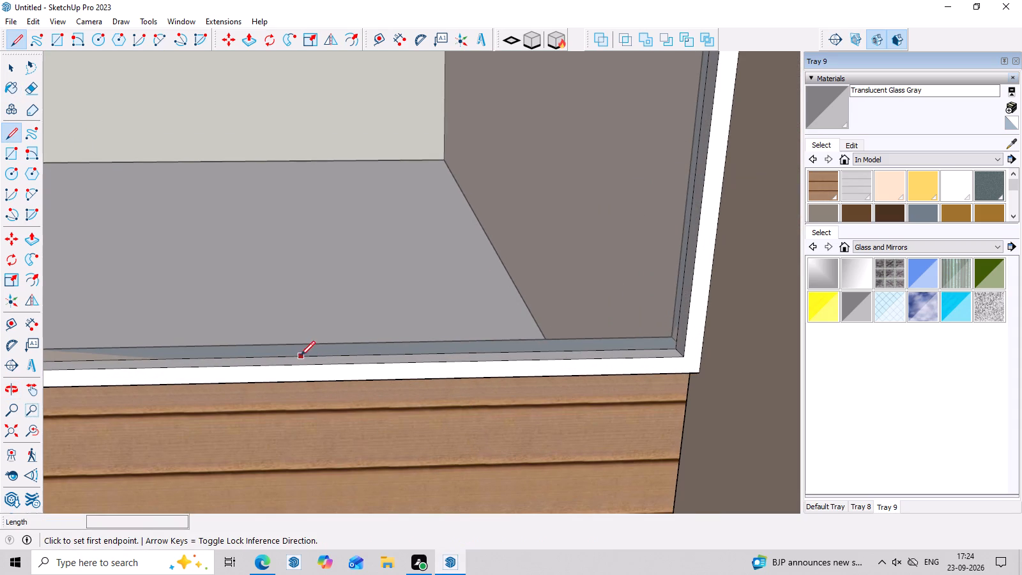
scroll(225, 351, "down", 3)
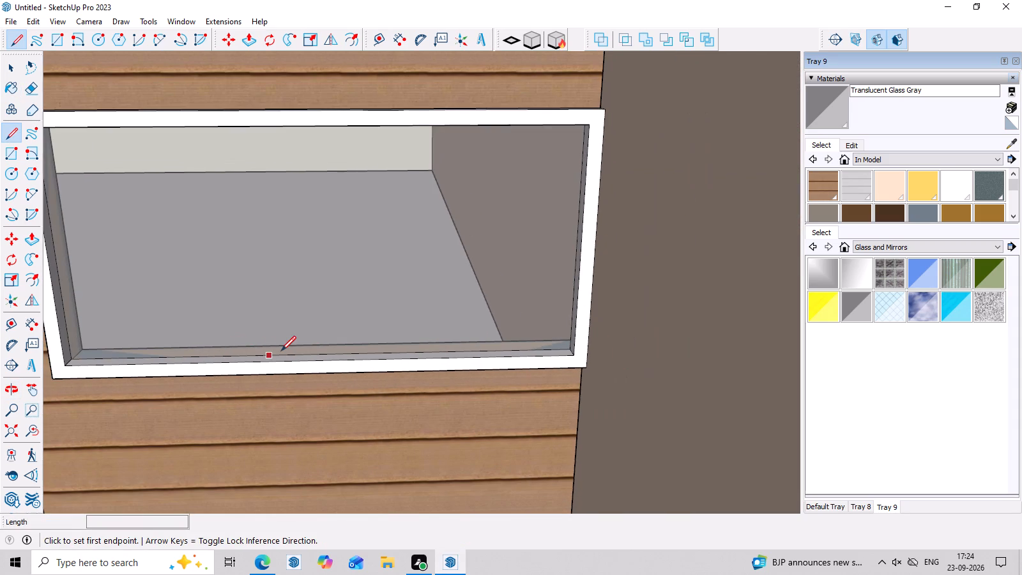
left_click(326, 355)
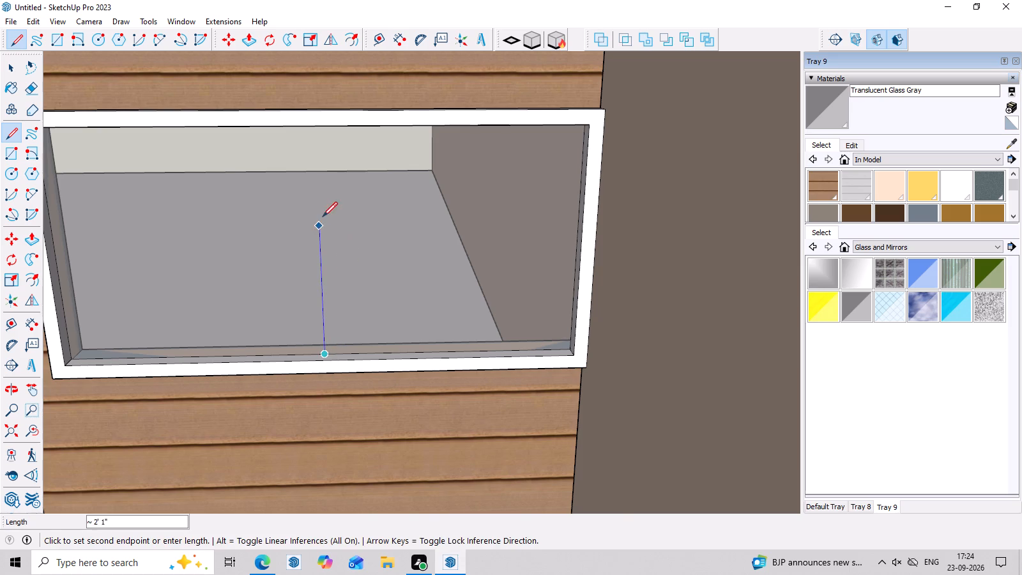
scroll(320, 175, "up", 2)
middle_click_drag(327, 206, 338, 147)
scroll(312, 151, "up", 3)
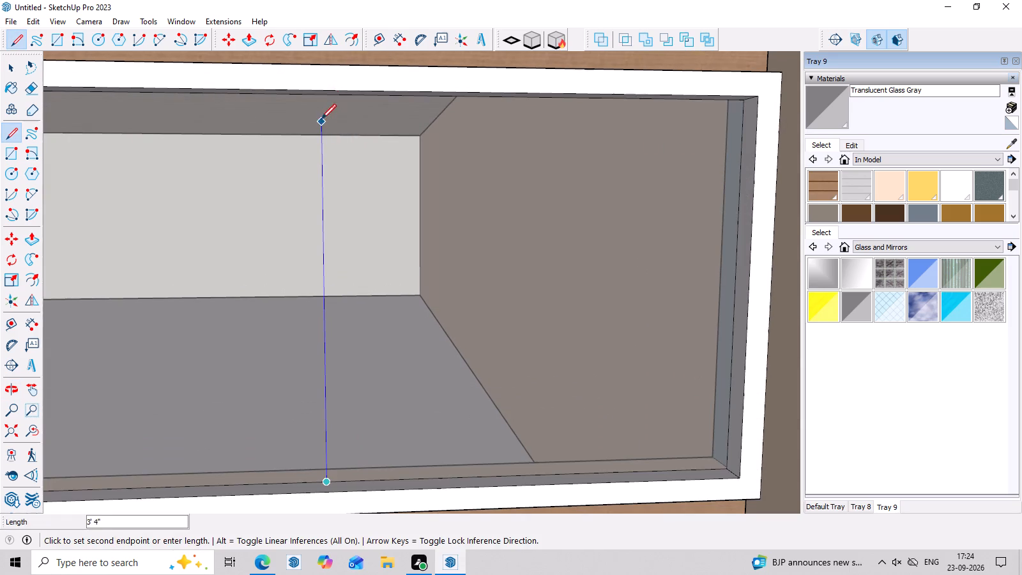
left_click(319, 95)
scroll(349, 210, "down", 3)
scroll(395, 235, "down", 6)
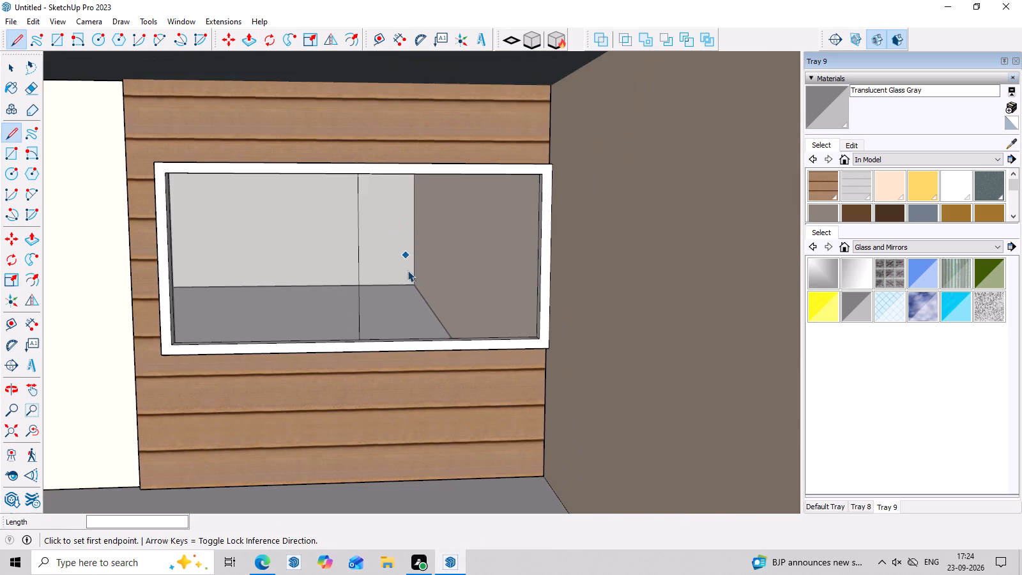
key("space")
Paint the ground-floor window frame with Formica Speckled Grey to match the upper window.
scroll(397, 293, "down", 14)
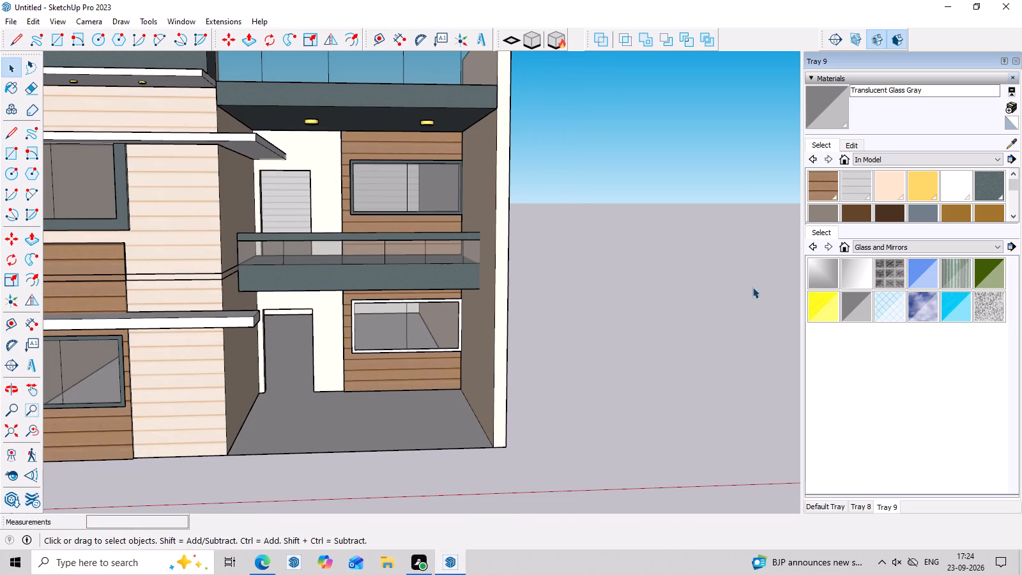
left_click(1000, 180)
scroll(390, 374, "up", 3)
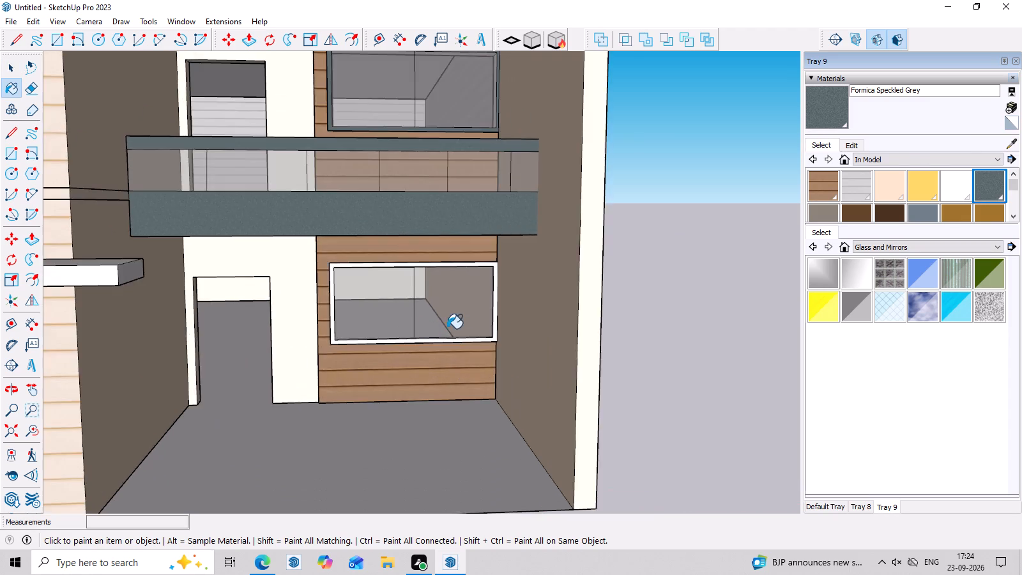
scroll(447, 328, "up", 8)
double_click(530, 295)
scroll(514, 329, "down", 5)
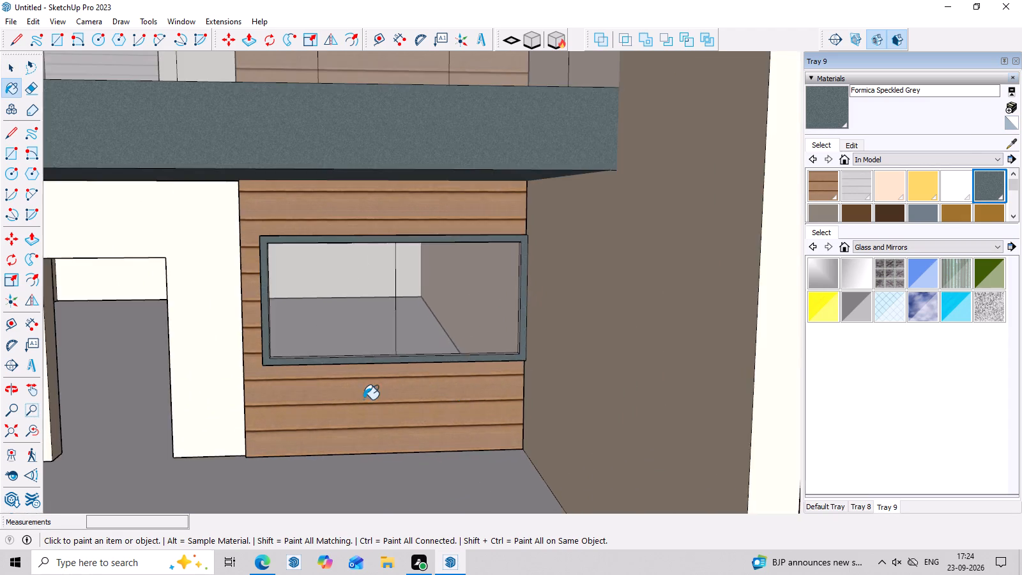
scroll(363, 399, "down", 7)
key("space")
left_click(612, 319)
Draw a circle of 5" radius on the underside of the first-floor balcony slab, near the end above the door.
scroll(535, 341, "down", 7)
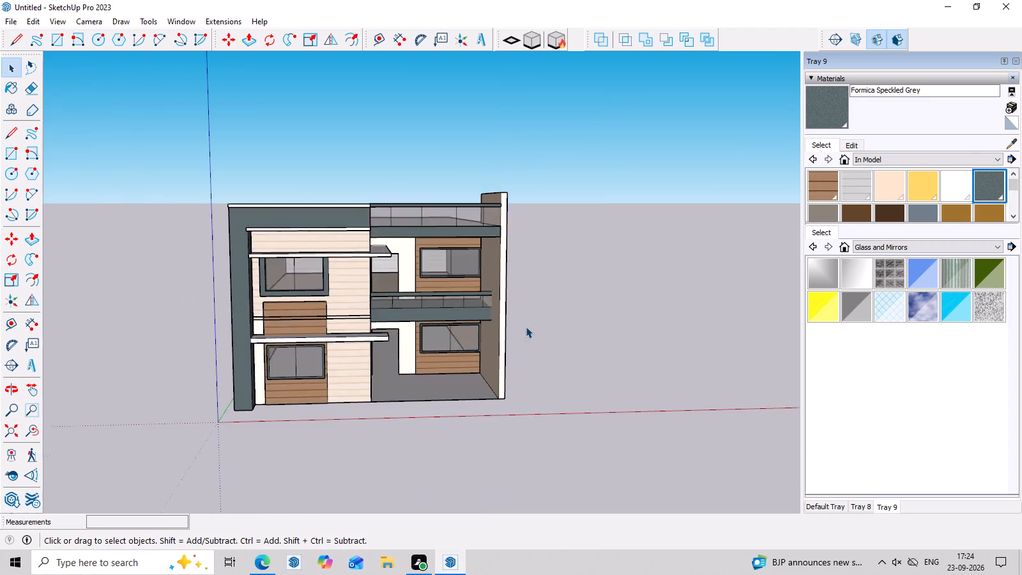
middle_click_drag(544, 328, 536, 199)
scroll(512, 233, "up", 6)
middle_click_drag(513, 358, 512, 378)
scroll(469, 391, "up", 5)
middle_click_drag(467, 406, 470, 258)
middle_click_drag(464, 259, 421, 424)
middle_click(421, 424)
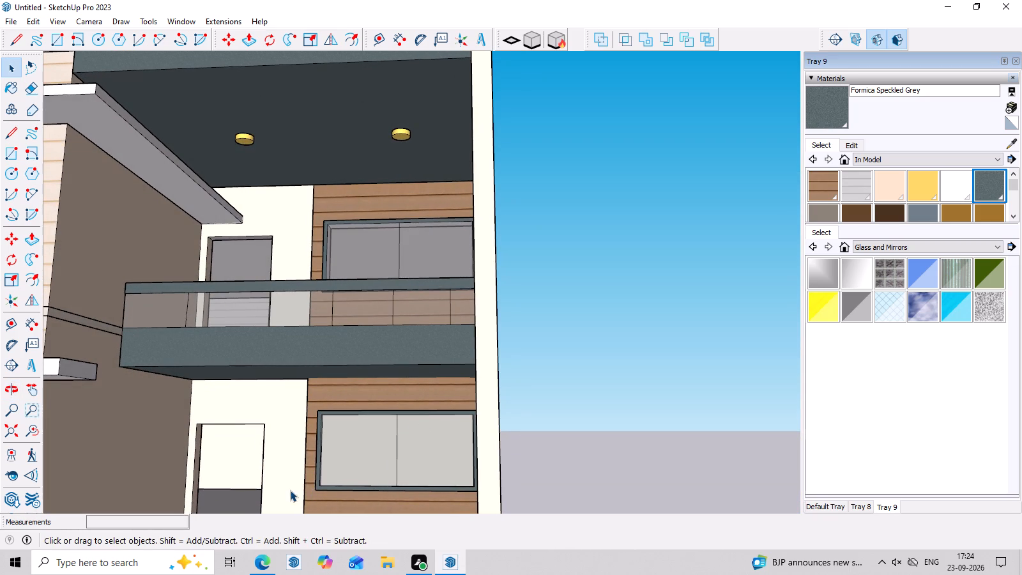
middle_click_drag(315, 440, 379, 319)
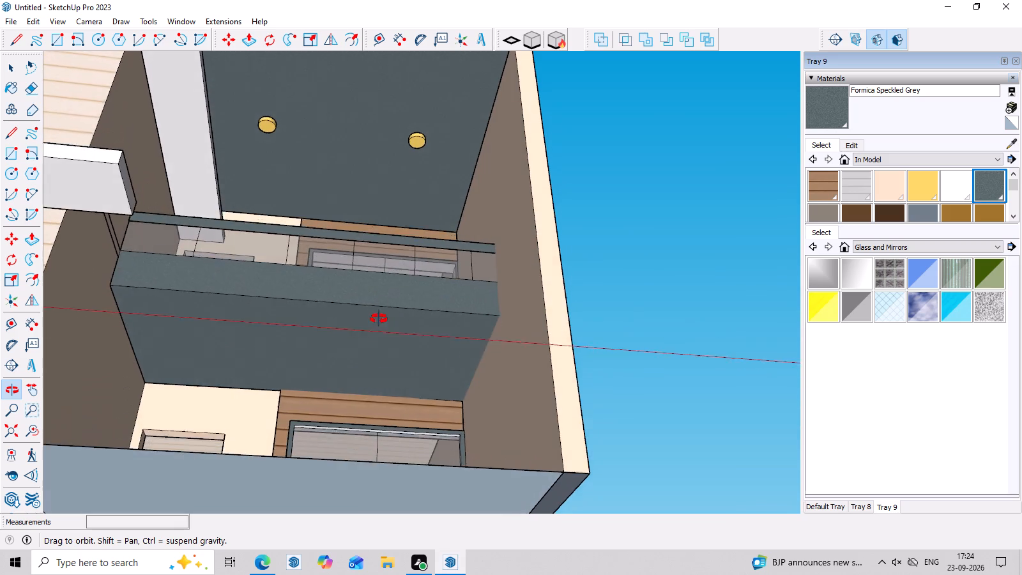
middle_click_drag(379, 319, 381, 365)
scroll(256, 425, "up", 3)
middle_click_drag(256, 425, 261, 408)
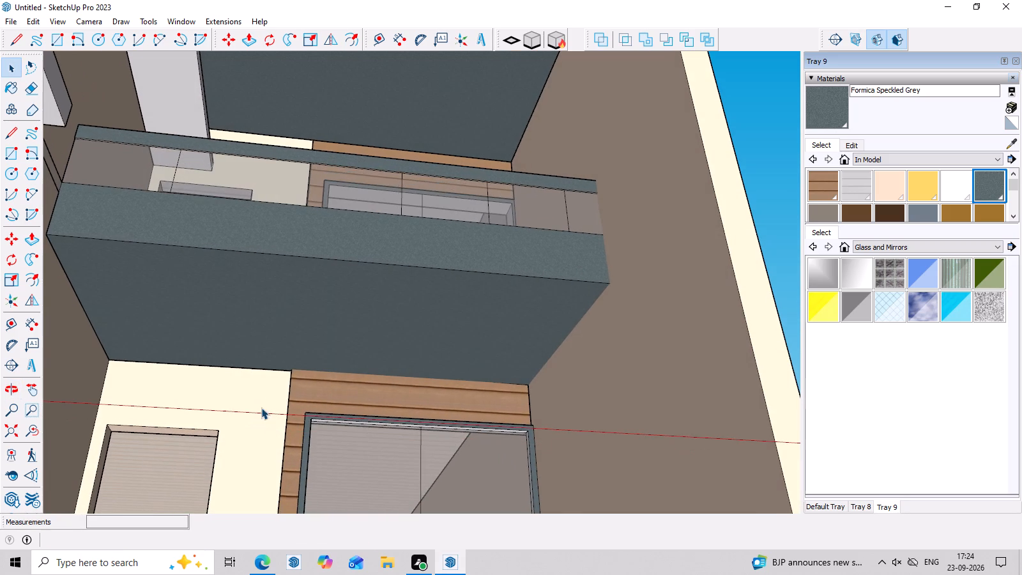
key("c")
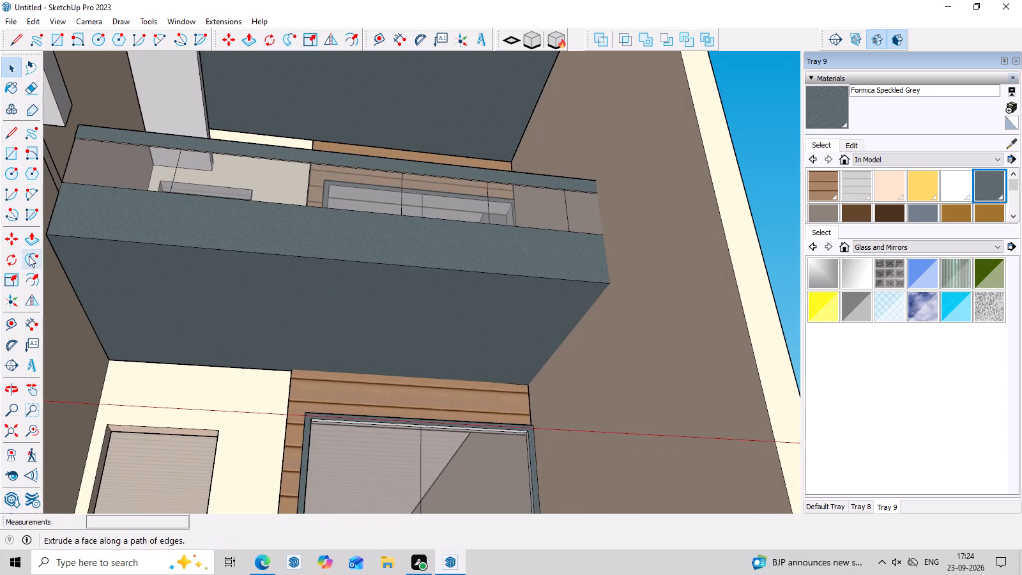
left_click(14, 176)
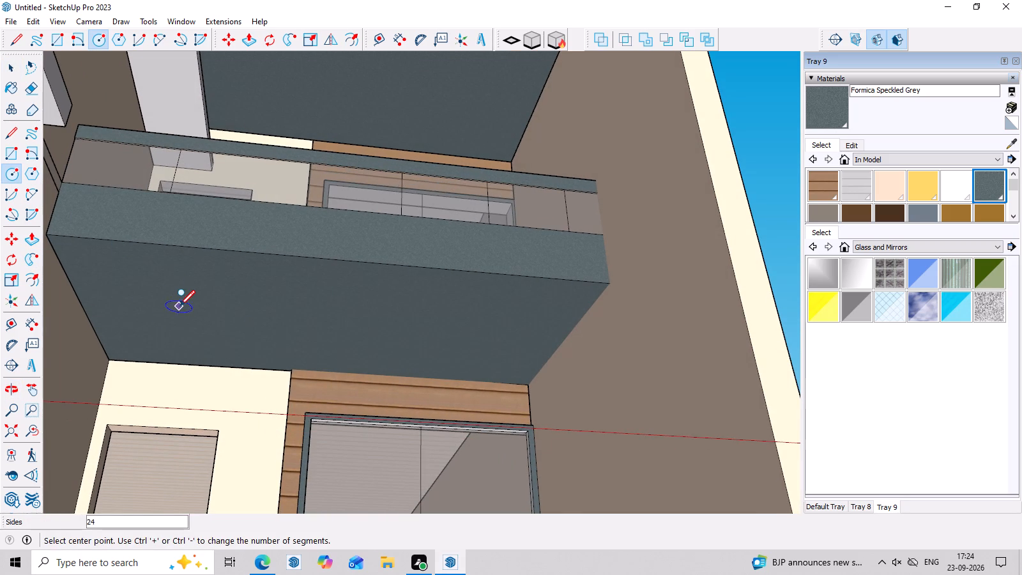
left_click(179, 305)
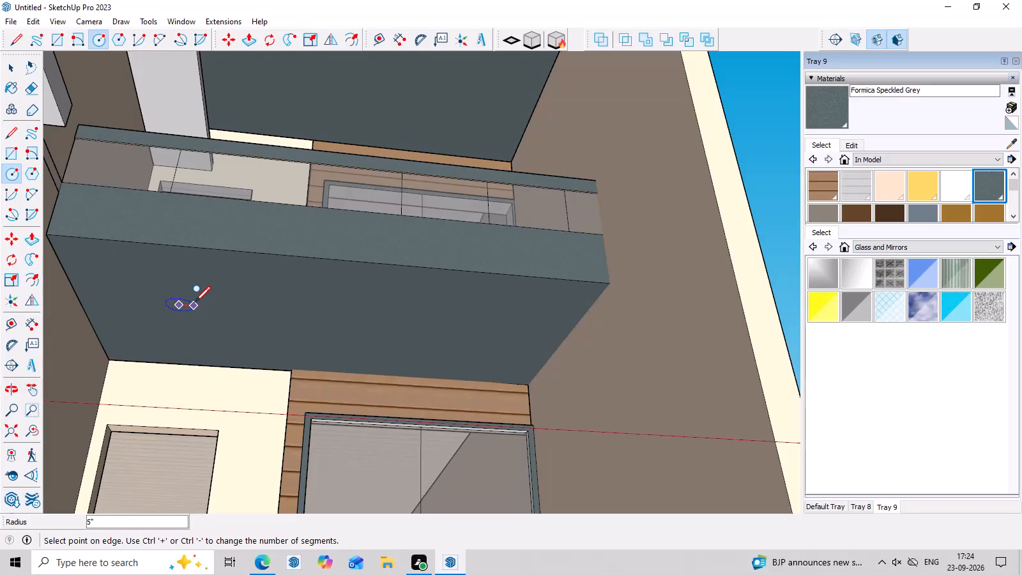
left_click(193, 301)
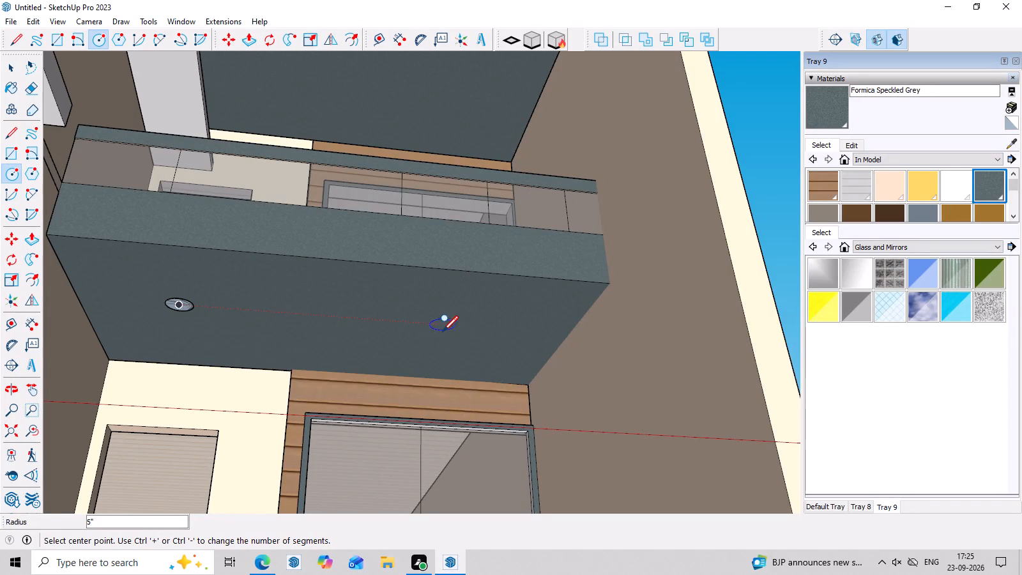
Extrude the circle 2" down from the balcony slab's underside, and extend its lower face by another 1".
key("space")
key("p")
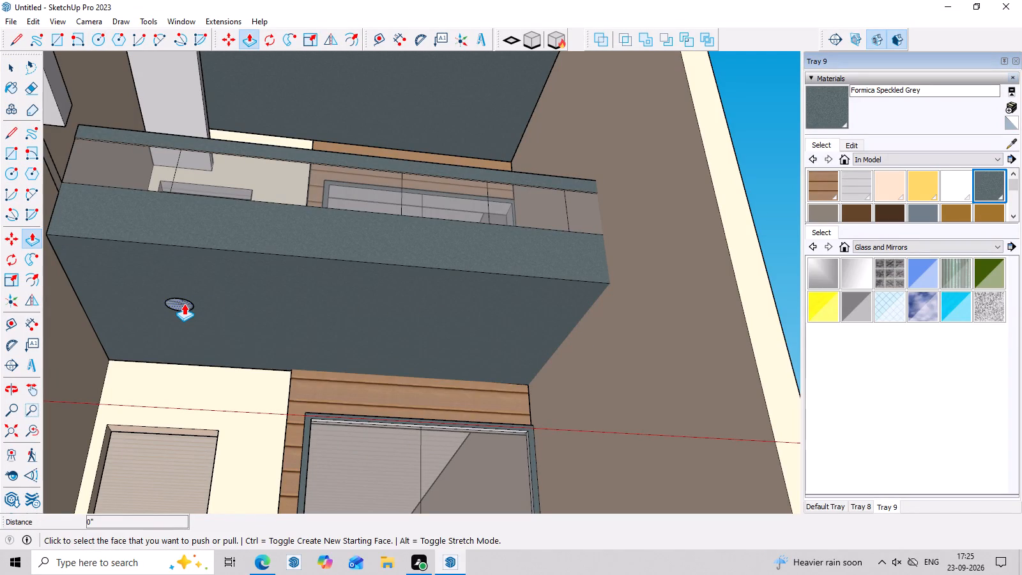
left_click(184, 303)
key("2")
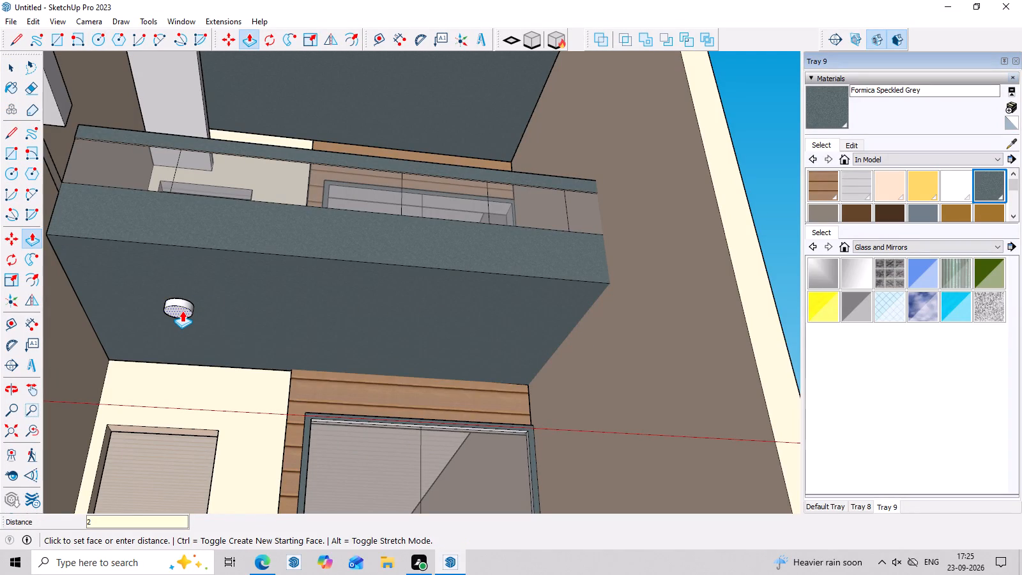
key("Return")
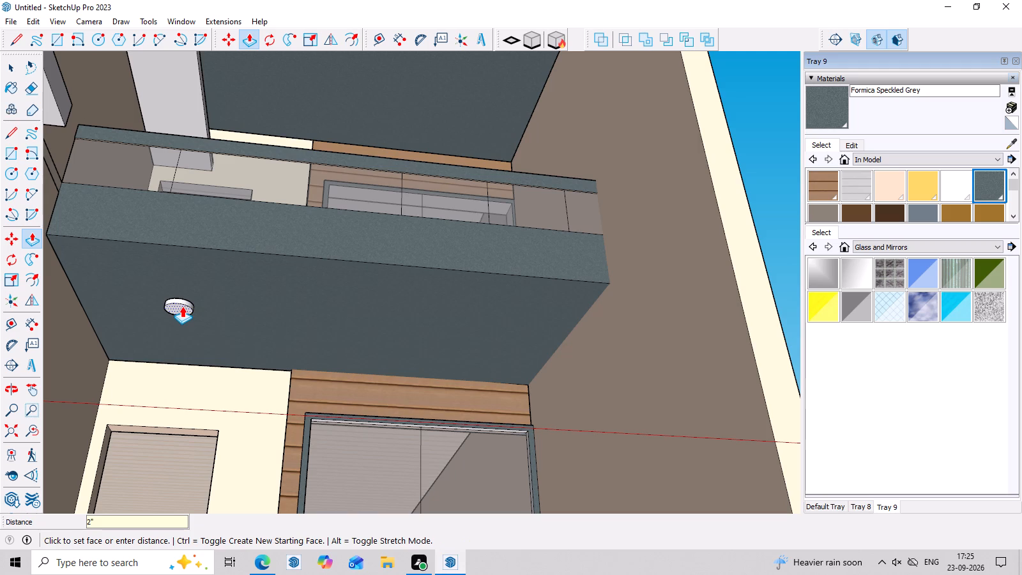
left_click(182, 306)
key("1")
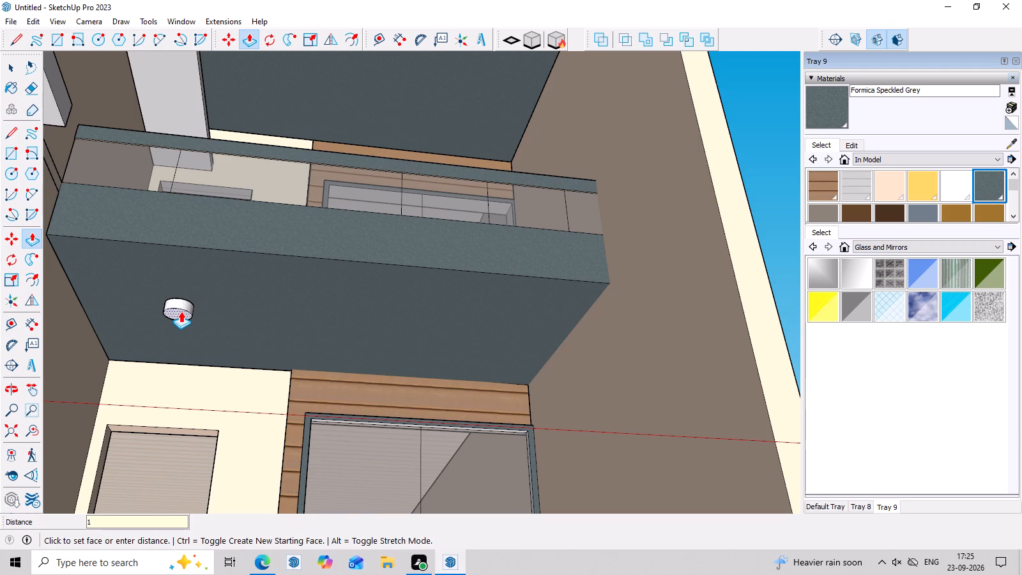
key("Return")
middle_click(181, 311)
Copy the whole round ceiling light 8' 6" along the red axis, towards the end above the ground-floor window.
key("space")
triple_click(185, 307)
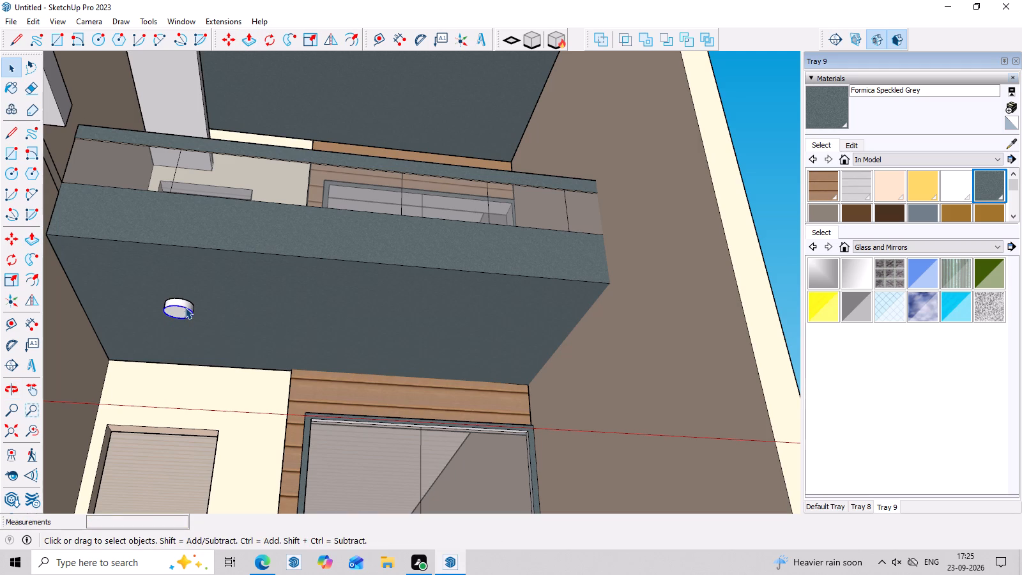
key("m")
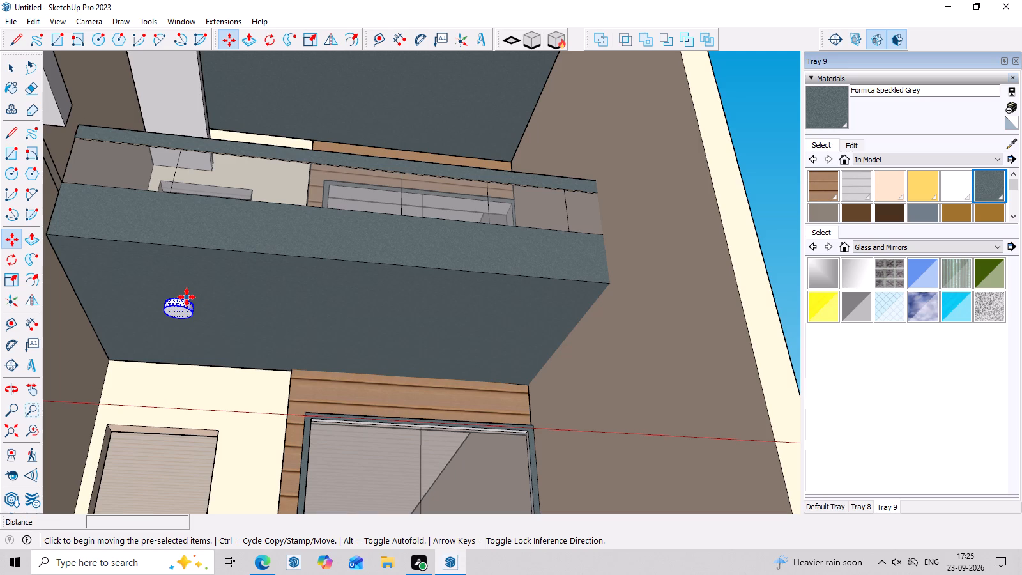
left_click(185, 300)
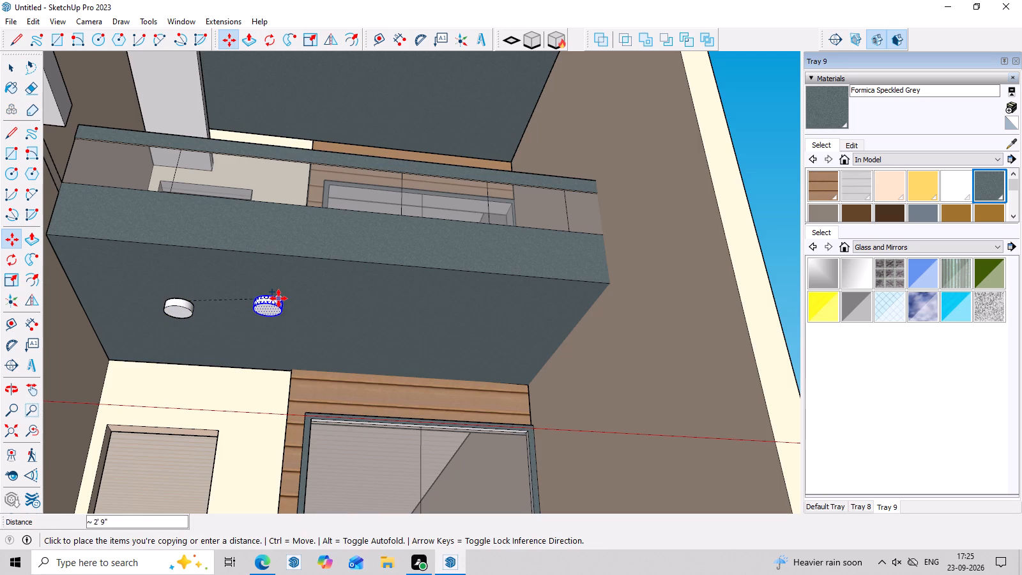
key("Right")
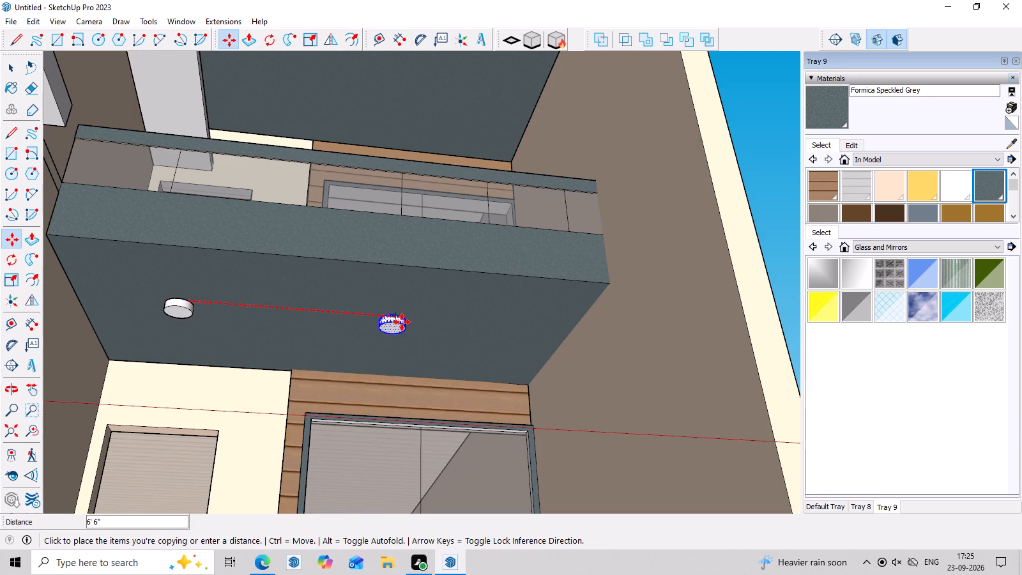
left_click(466, 325)
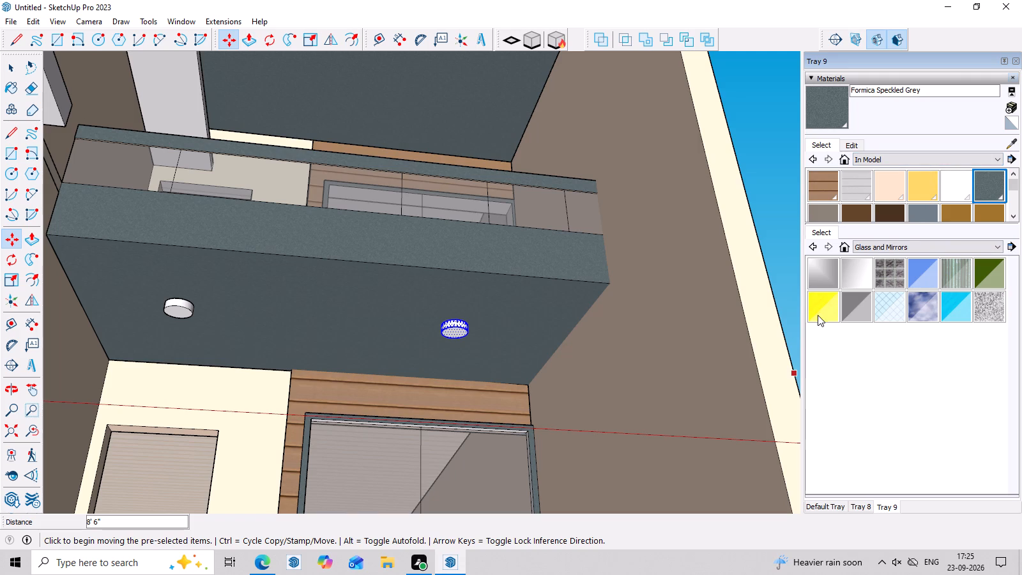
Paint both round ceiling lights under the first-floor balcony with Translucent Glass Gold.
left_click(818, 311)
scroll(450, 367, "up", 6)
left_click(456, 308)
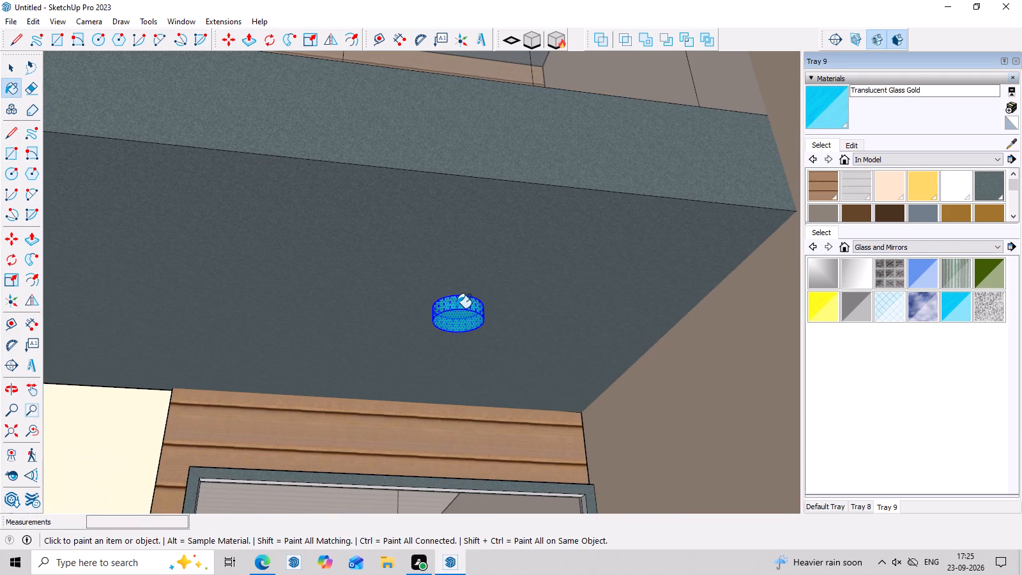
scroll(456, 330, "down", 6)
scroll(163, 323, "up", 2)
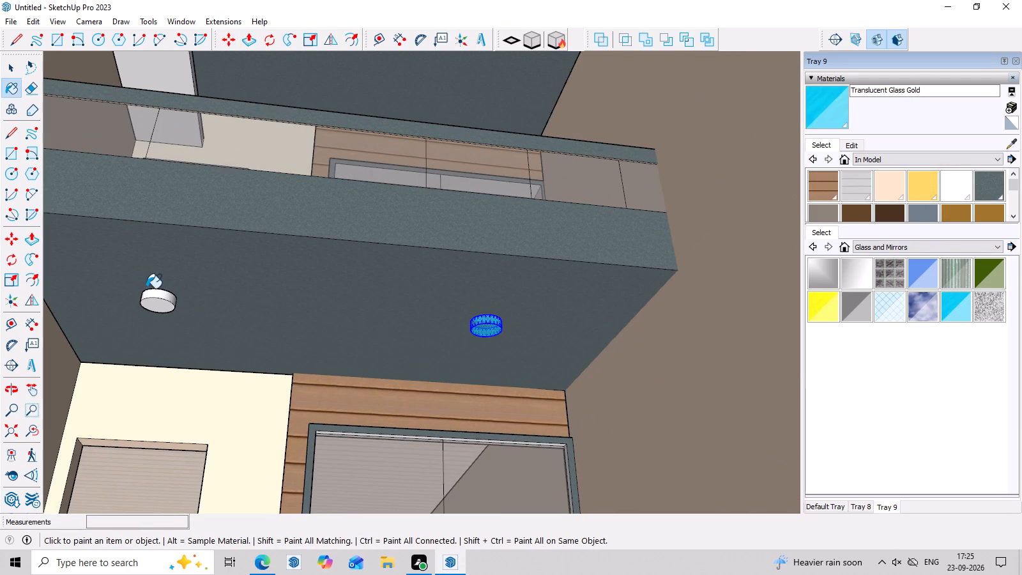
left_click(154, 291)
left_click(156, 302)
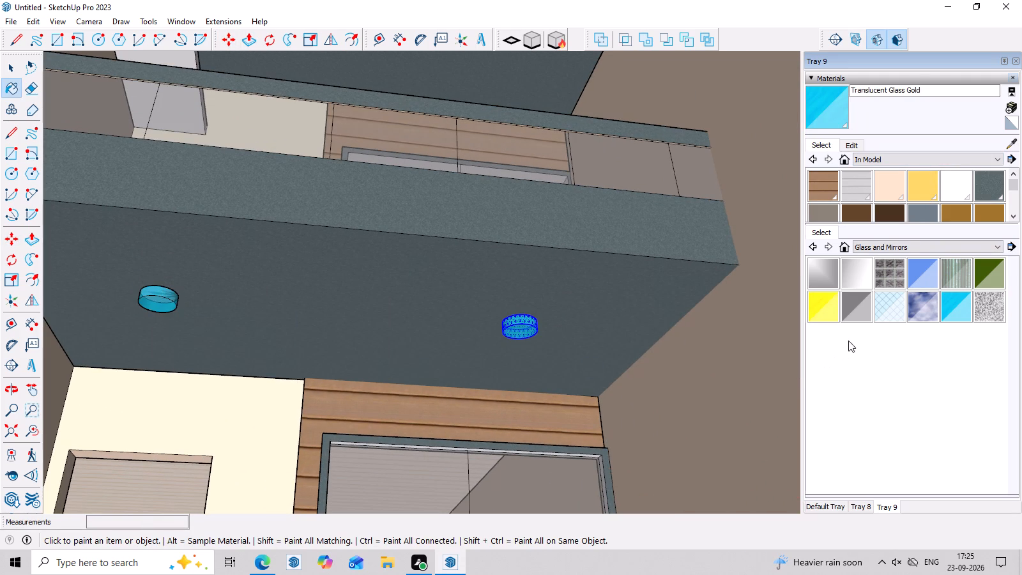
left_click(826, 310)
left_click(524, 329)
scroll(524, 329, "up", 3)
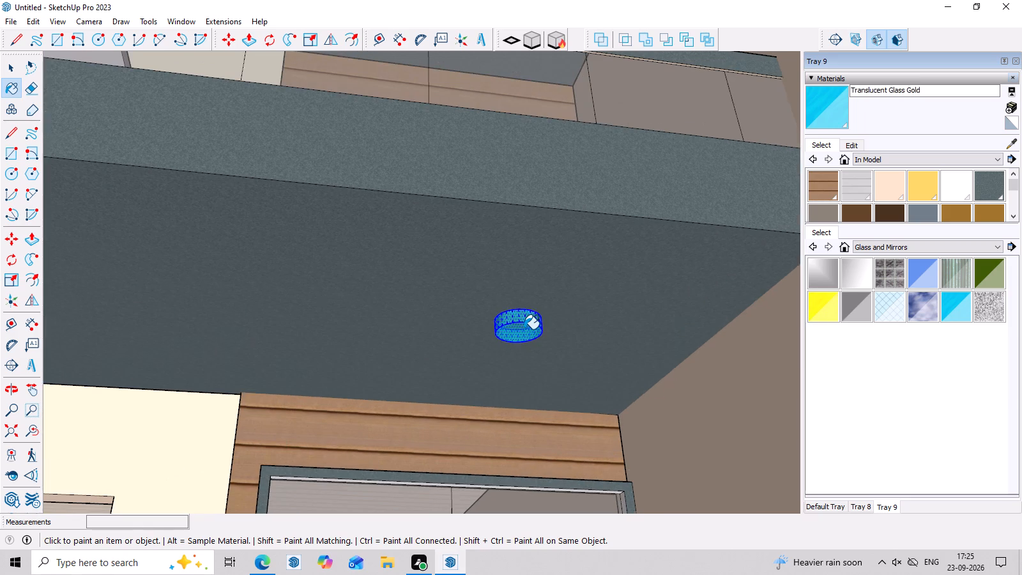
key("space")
Paint both round ceiling lights under the first-floor balcony with Color D03, including their sides and lower faces, and clear the selection.
scroll(563, 325, "down", 3)
left_click(920, 187)
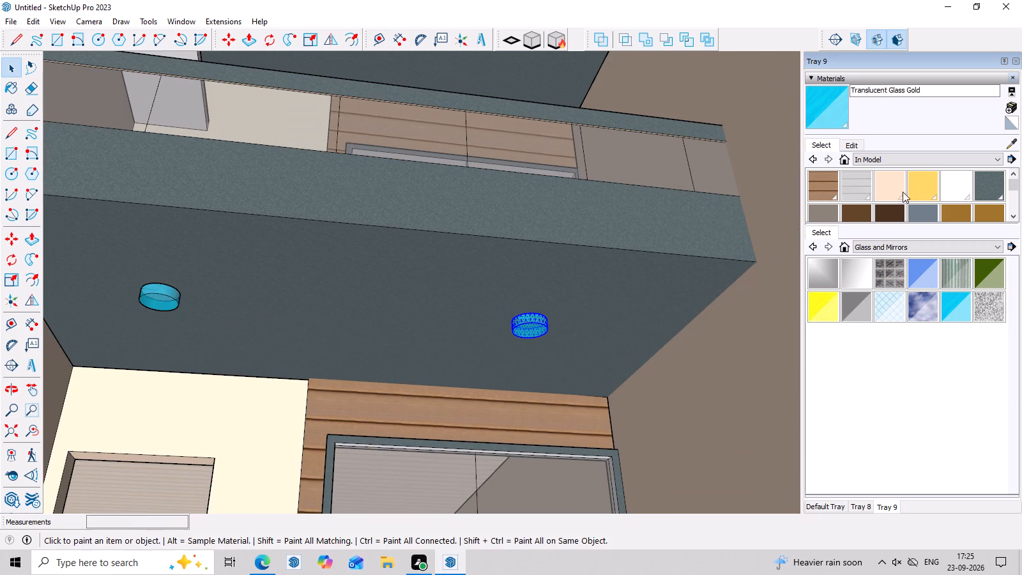
scroll(502, 355, "up", 5)
left_click(545, 308)
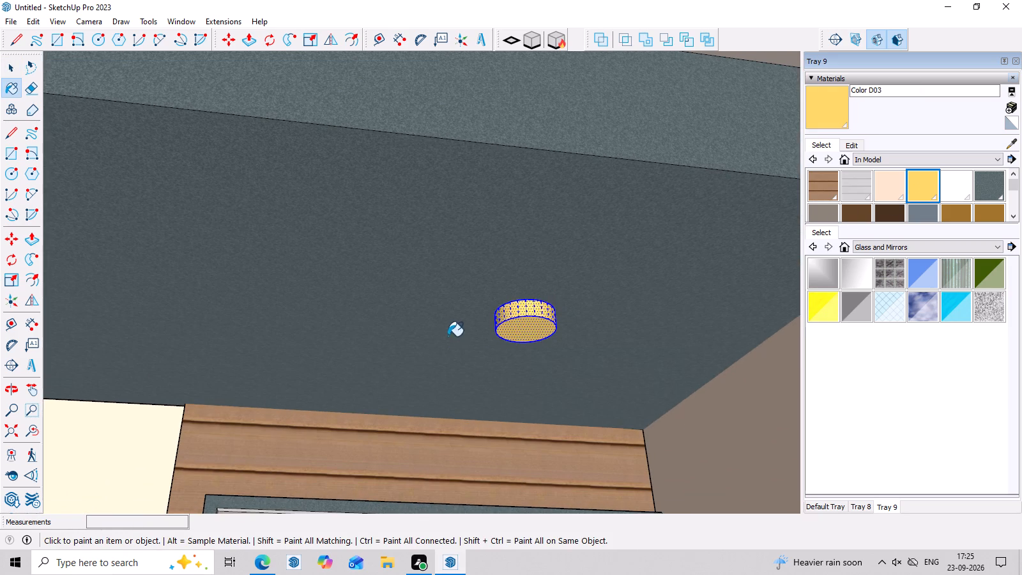
scroll(448, 336, "down", 8)
scroll(190, 316, "up", 4)
left_click(174, 311)
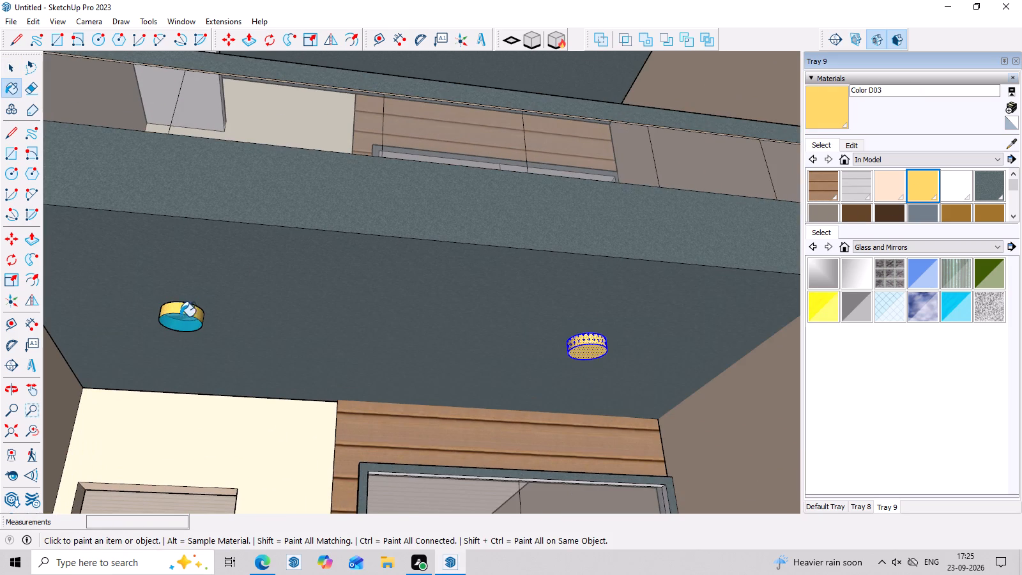
left_click(179, 325)
scroll(194, 323, "down", 11)
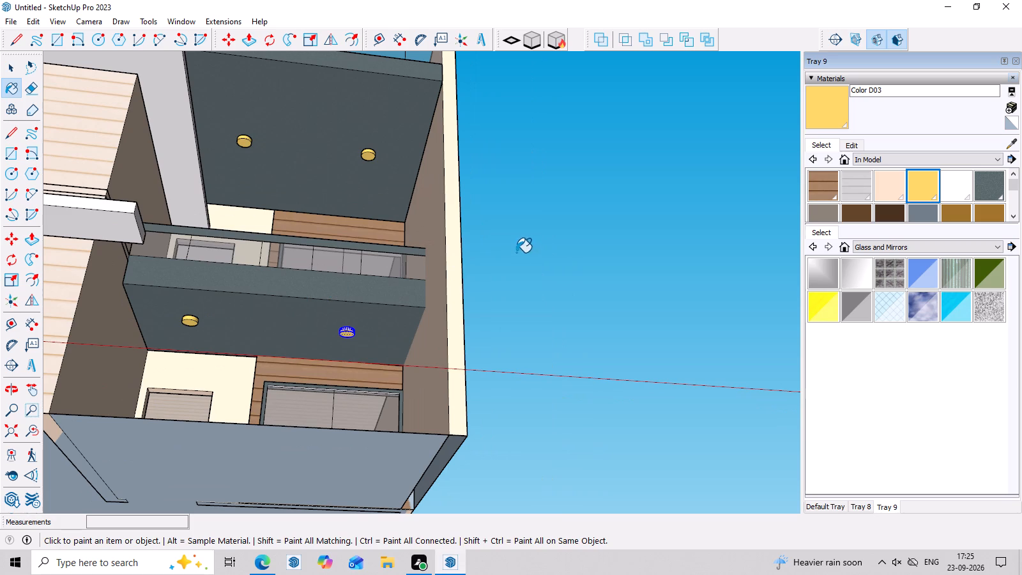
key("space")
left_click(516, 251)
Examine the house's complete front elevation from different heights and distances, including the balconies, windows and ceiling lights.
scroll(480, 289, "down", 7)
middle_click_drag(483, 333, 473, 515)
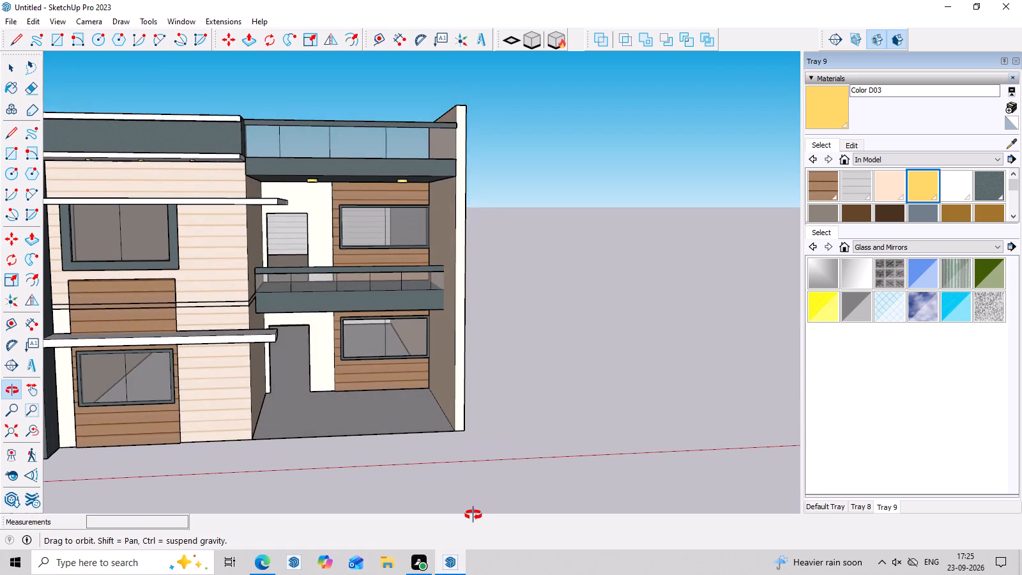
middle_click_drag(473, 515, 491, 482)
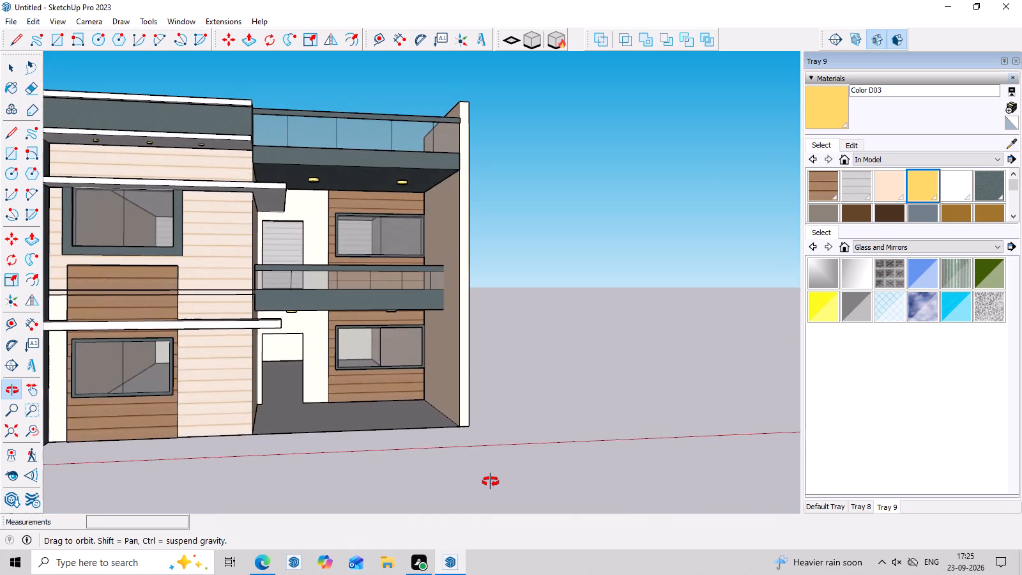
middle_click_drag(491, 482, 488, 447)
scroll(487, 444, "down", 7)
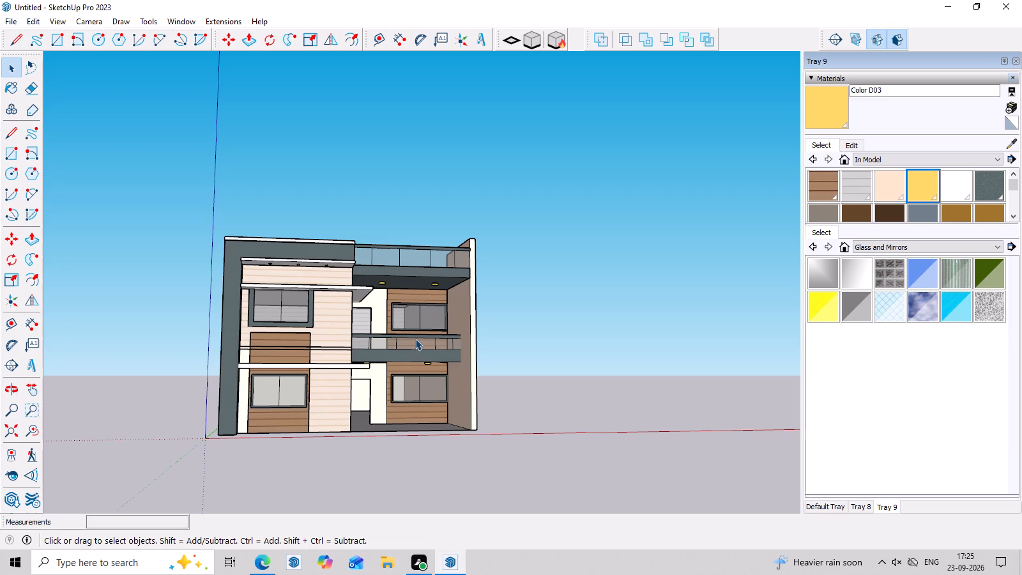
scroll(457, 80, "down", 4)
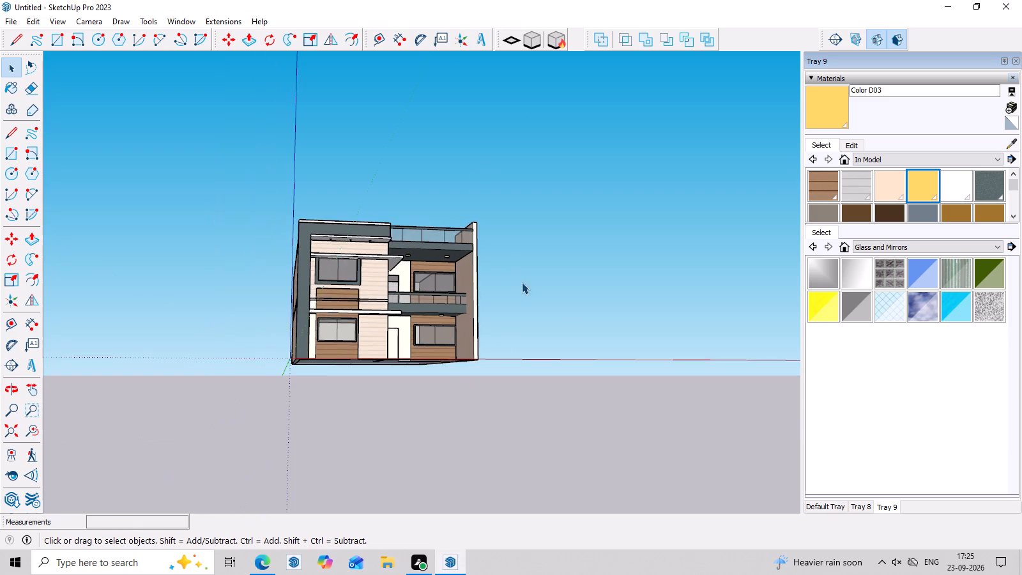
middle_click_drag(593, 318, 502, 348)
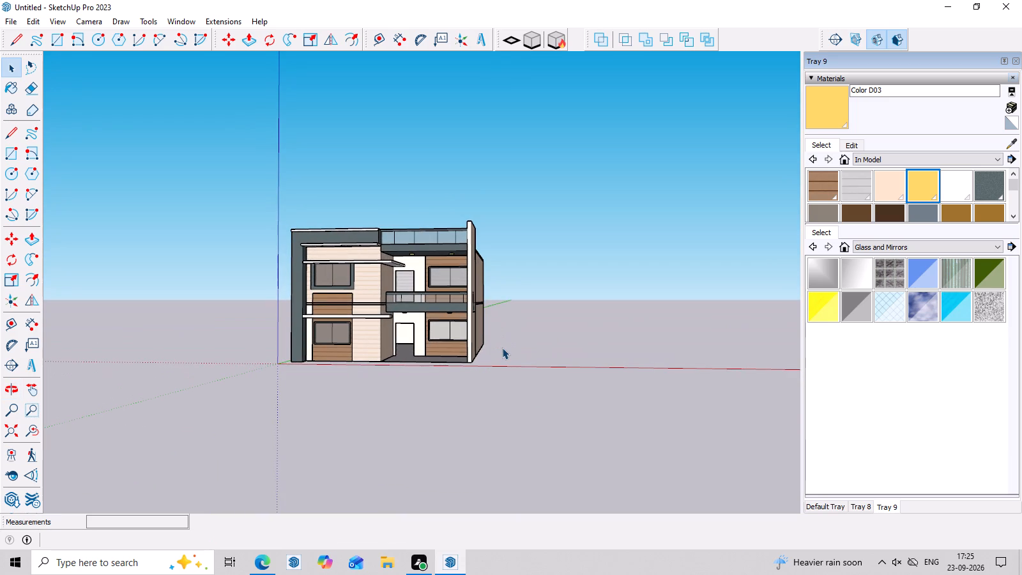
key("Escape")
key("Escape")
key("Escape")
scroll(469, 386, "up", 6)
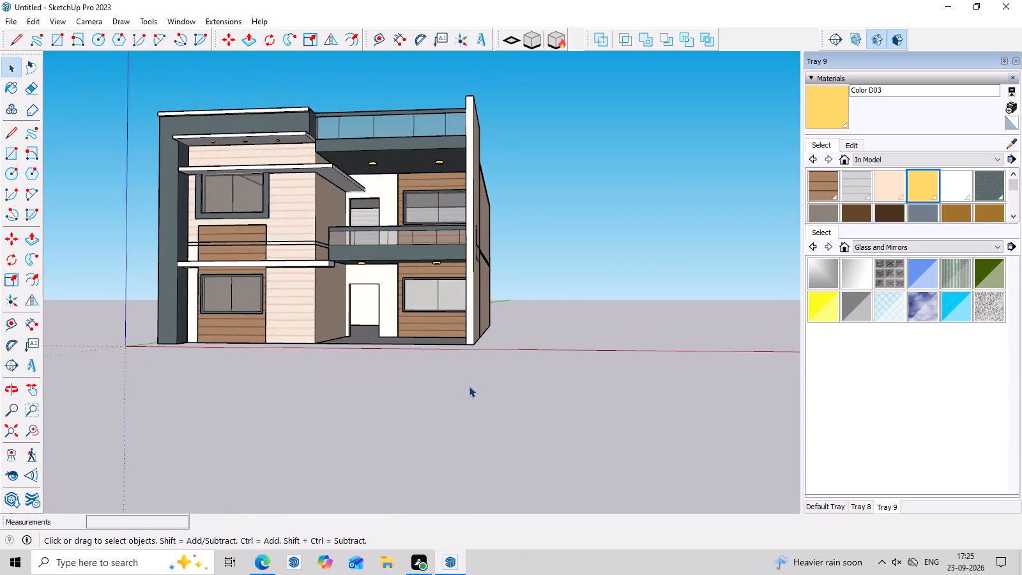
scroll(500, 378, "up", 1)
scroll(519, 367, "down", 5)
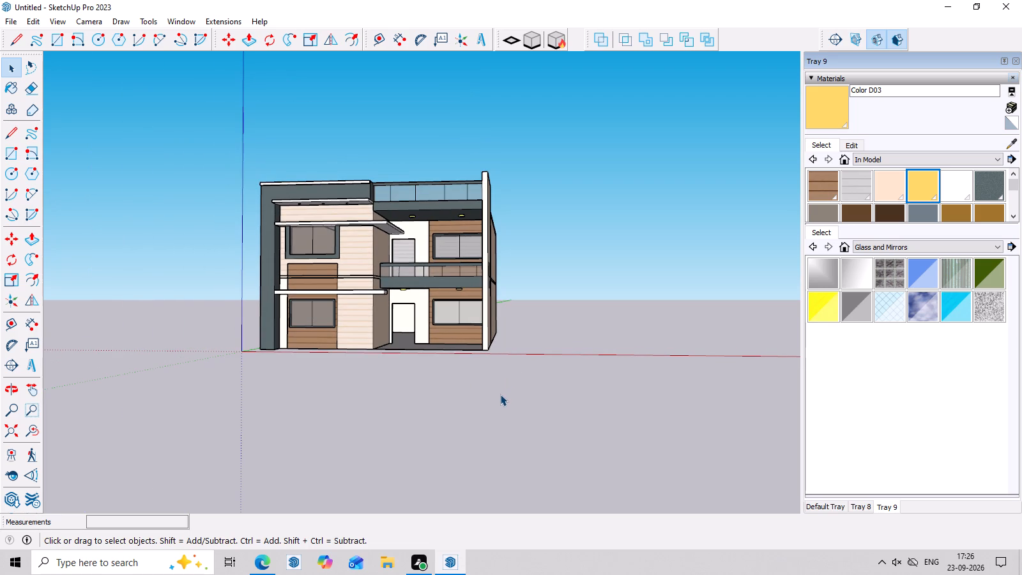
key("Escape")
scroll(500, 394, "down", 3)
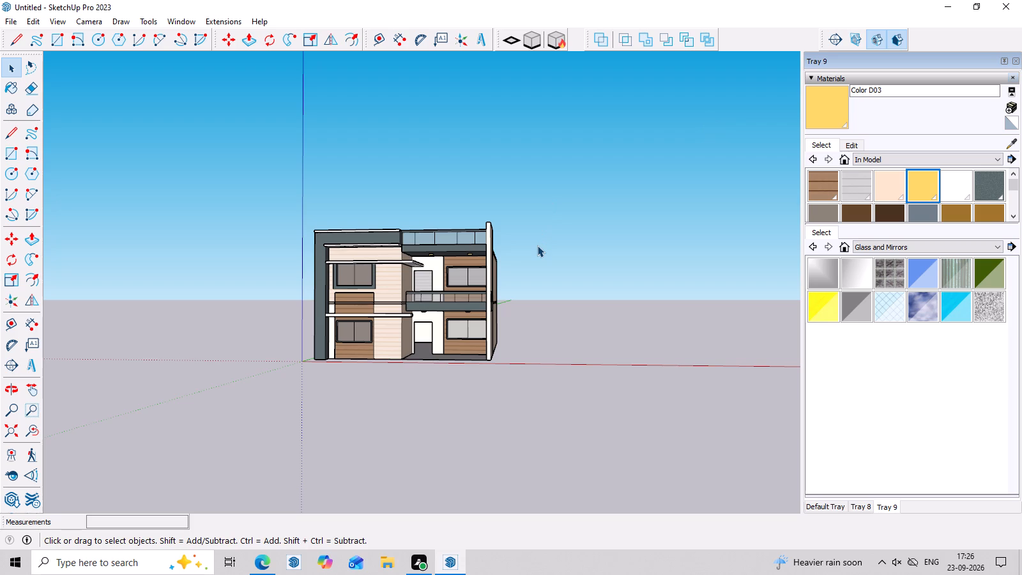
scroll(449, 227, "up", 3)
scroll(484, 298, "up", 3)
middle_click_drag(488, 332, 489, 332)
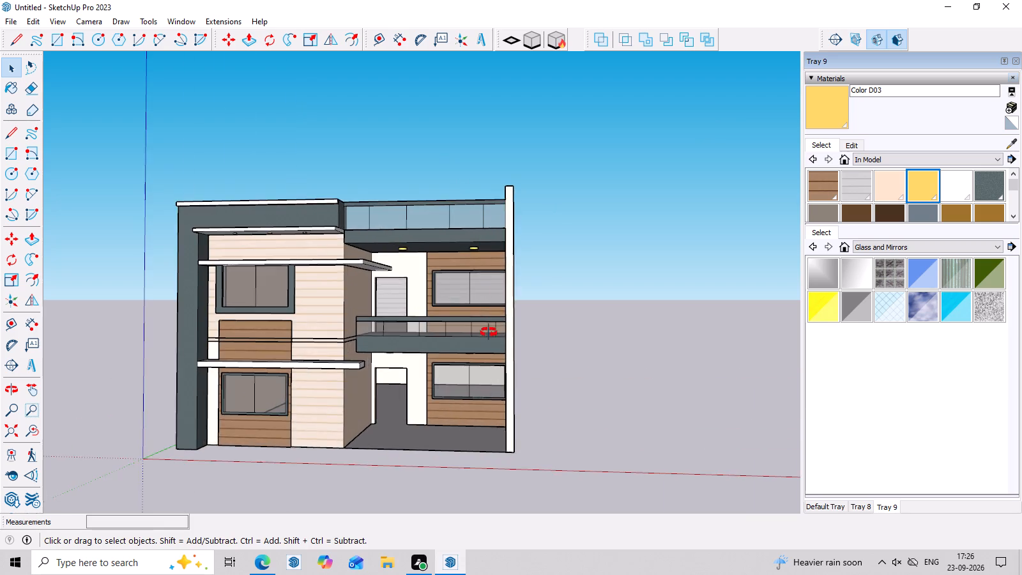
middle_click_drag(489, 332, 536, 266)
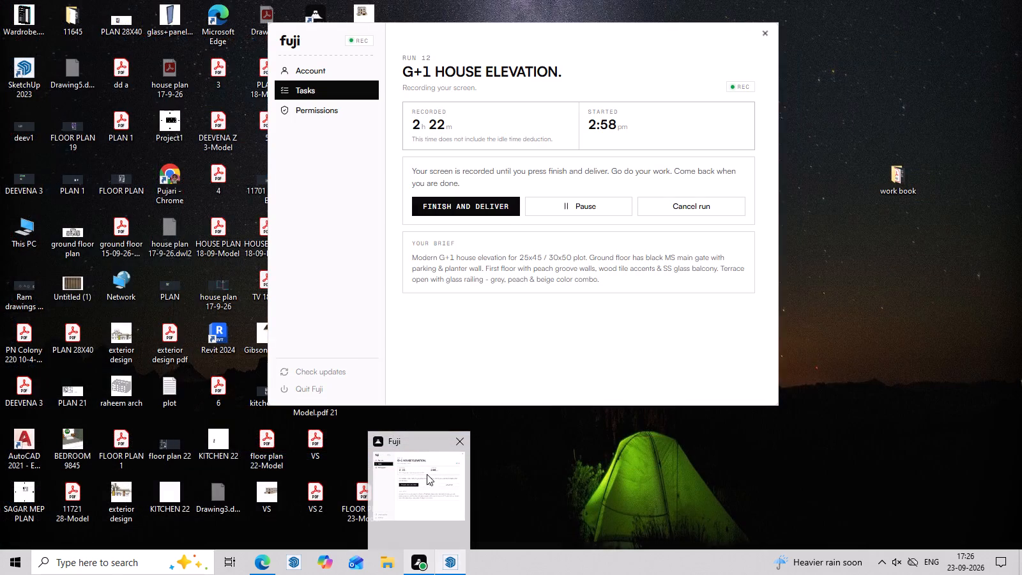
scroll(492, 323, "down", 4)
middle_click_drag(492, 323, 492, 421)
scroll(491, 360, "up", 5)
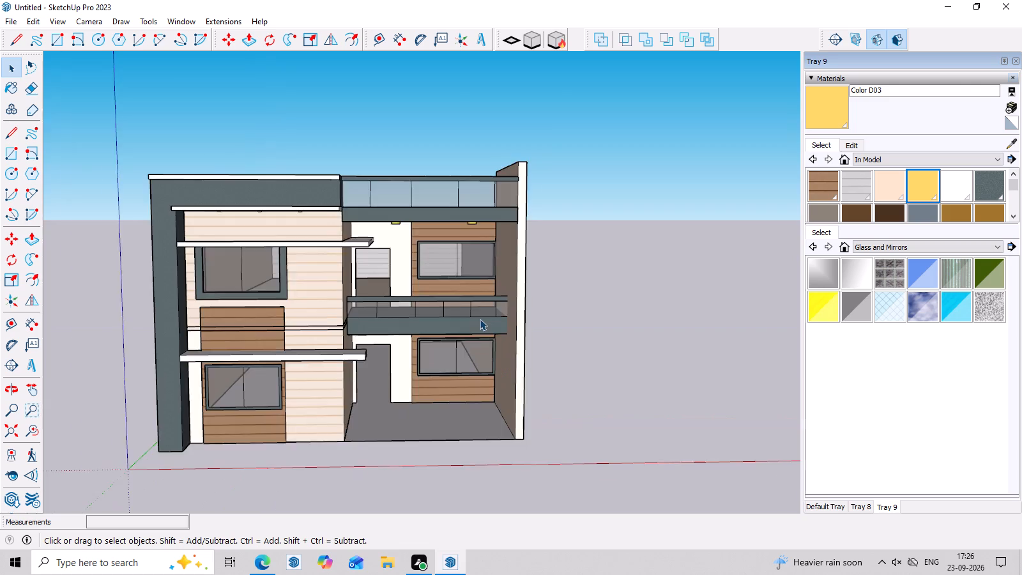
scroll(480, 319, "up", 2)
Examine the house from the side, above and below, checking the side walls, roof and front volumes.
middle_click_drag(867, 429, 730, 460)
middle_click_drag(694, 376, 336, 342)
scroll(333, 325, "up", 1)
scroll(331, 319, "down", 3)
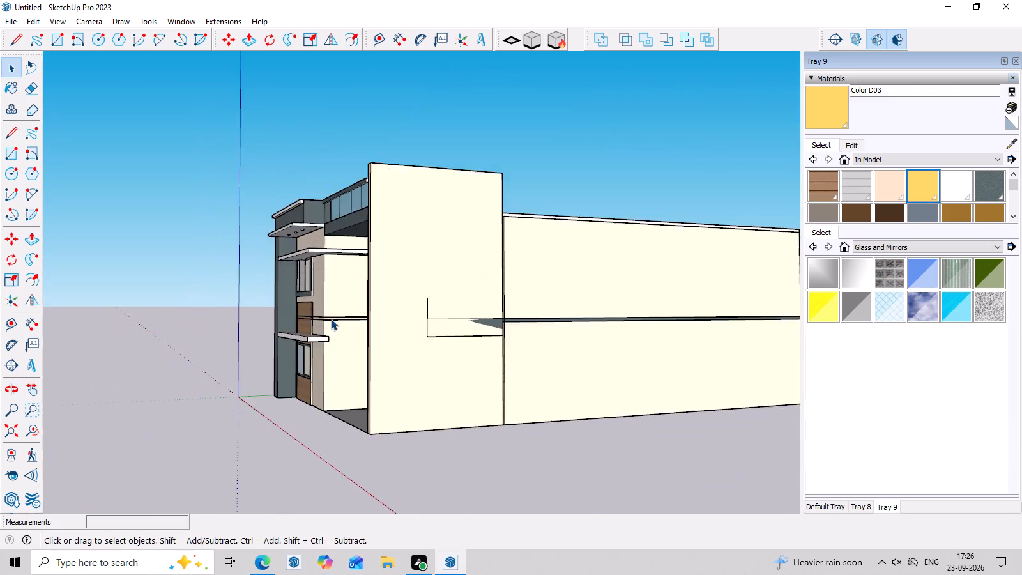
scroll(331, 319, "down", 9)
middle_click_drag(298, 335, 681, 425)
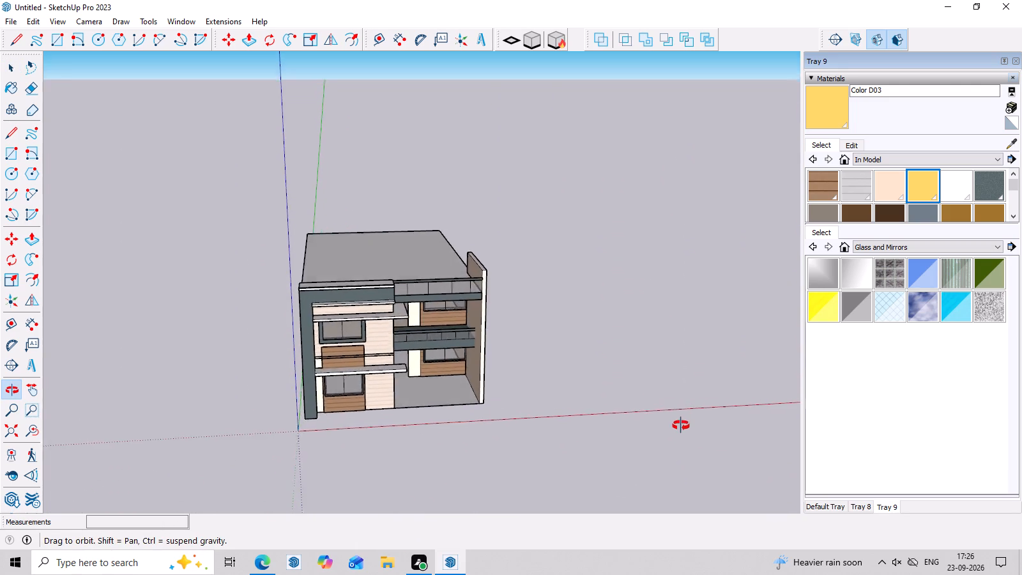
middle_click_drag(681, 425, 505, 301)
scroll(436, 336, "up", 7)
scroll(436, 336, "down", 4)
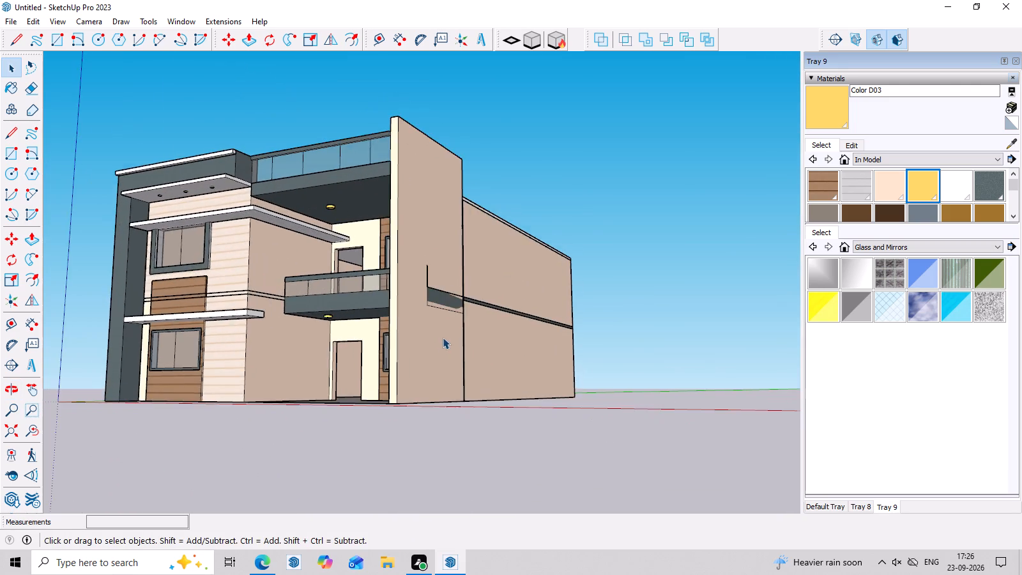
scroll(443, 337, "down", 2)
scroll(452, 394, "down", 7)
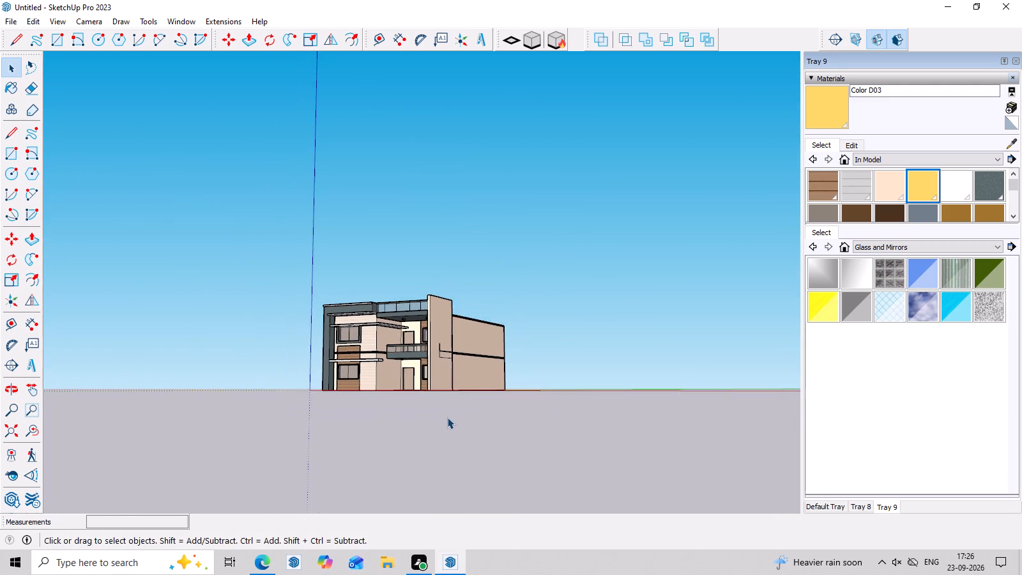
scroll(447, 419, "down", 2)
middle_click_drag(447, 421, 464, 420)
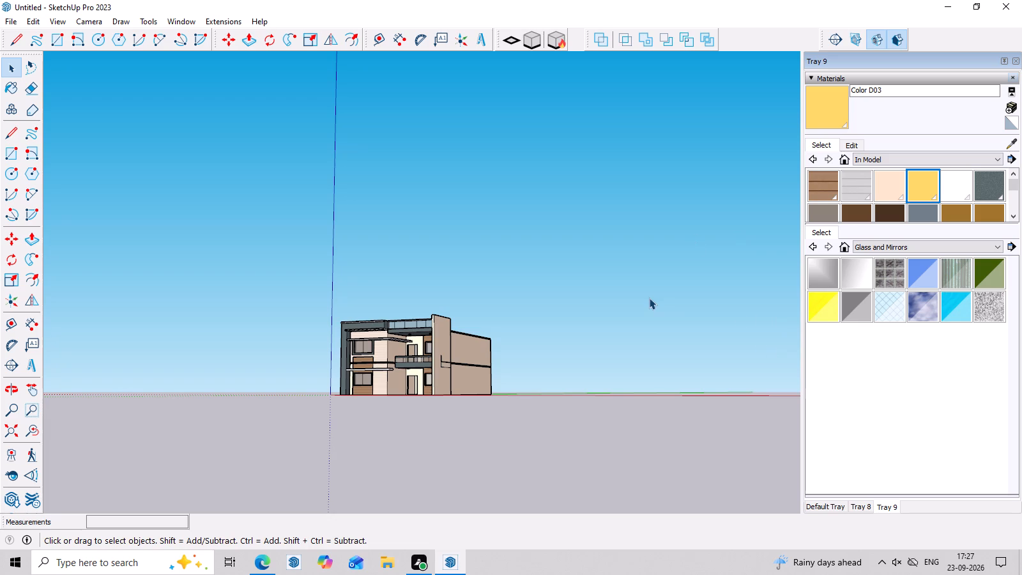
scroll(415, 306, "up", 7)
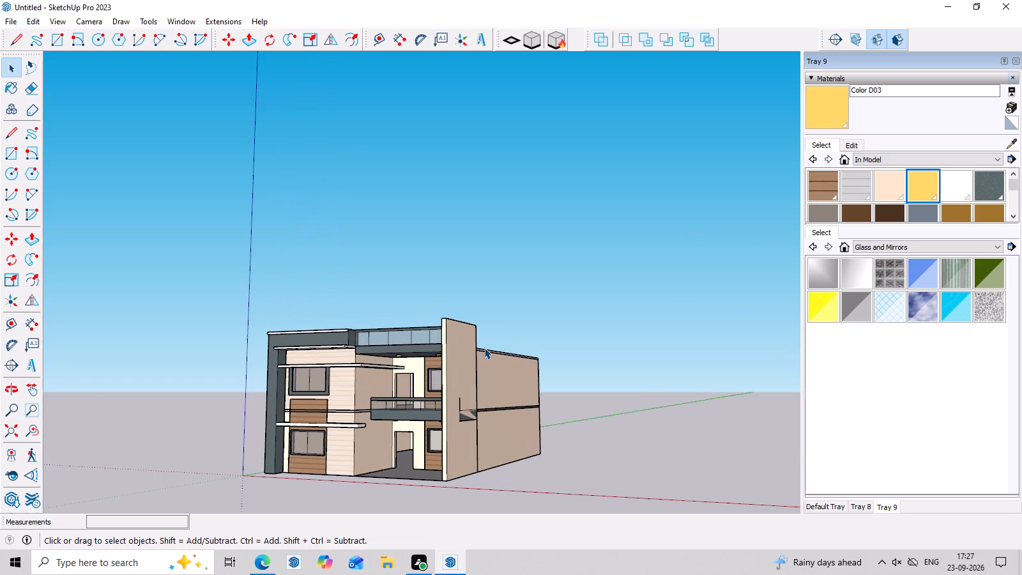
middle_click_drag(484, 348, 501, 307)
scroll(501, 307, "up", 1)
scroll(501, 307, "down", 6)
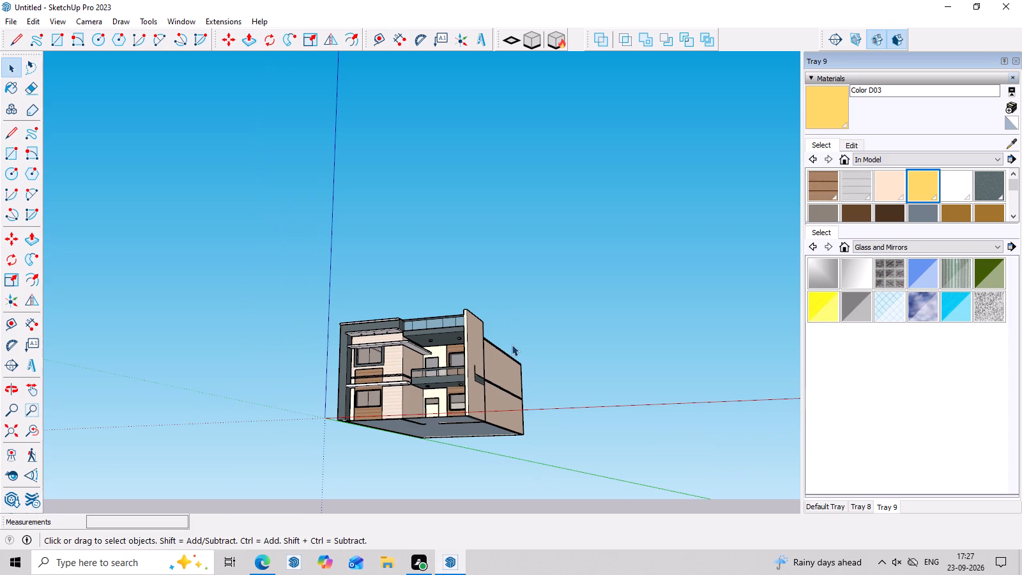
Examine the front elevation and the round ceiling lights under the balconies, close up and from below.
scroll(275, 364, "up", 12)
scroll(485, 250, "down", 9)
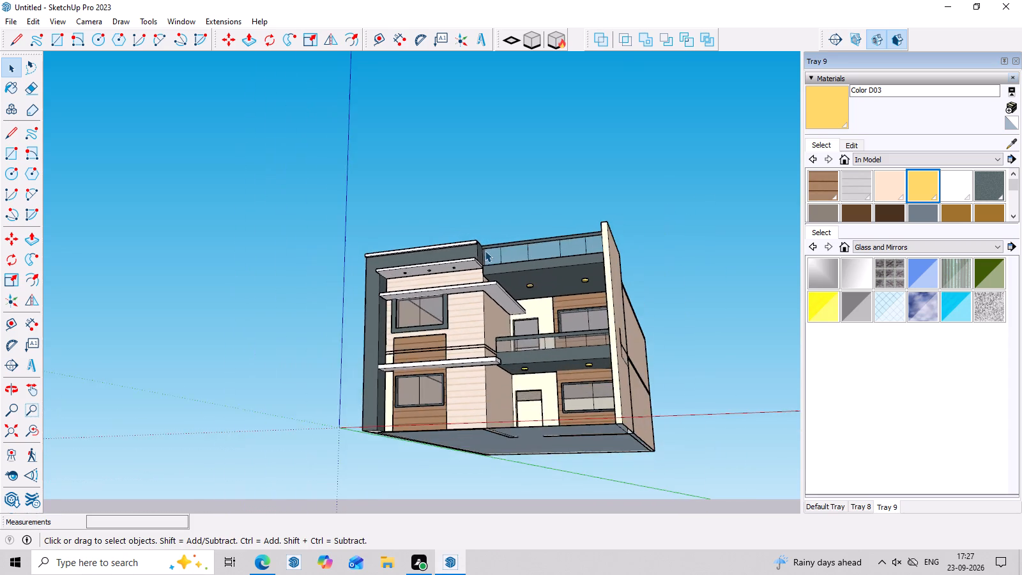
middle_click_drag(485, 250, 511, 347)
scroll(586, 378, "up", 4)
middle_click_drag(604, 386, 613, 365)
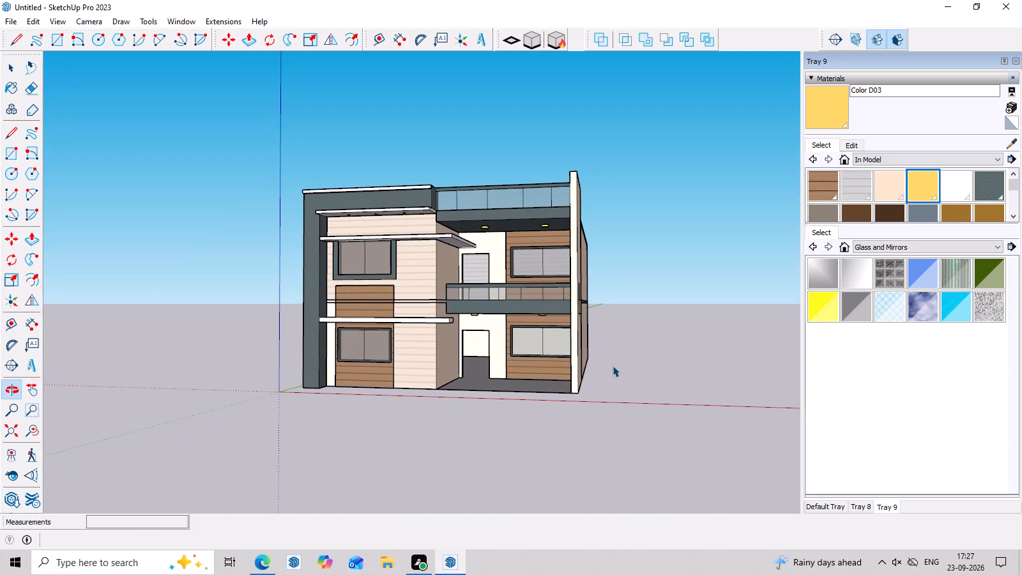
key("Escape")
scroll(613, 365, "up", 9)
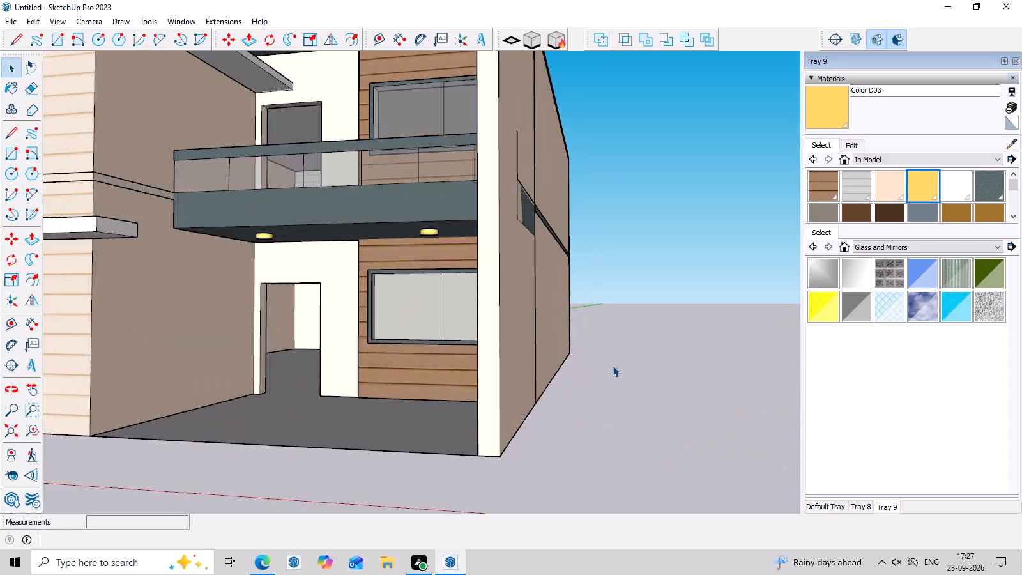
scroll(613, 365, "down", 7)
scroll(613, 365, "up", 3)
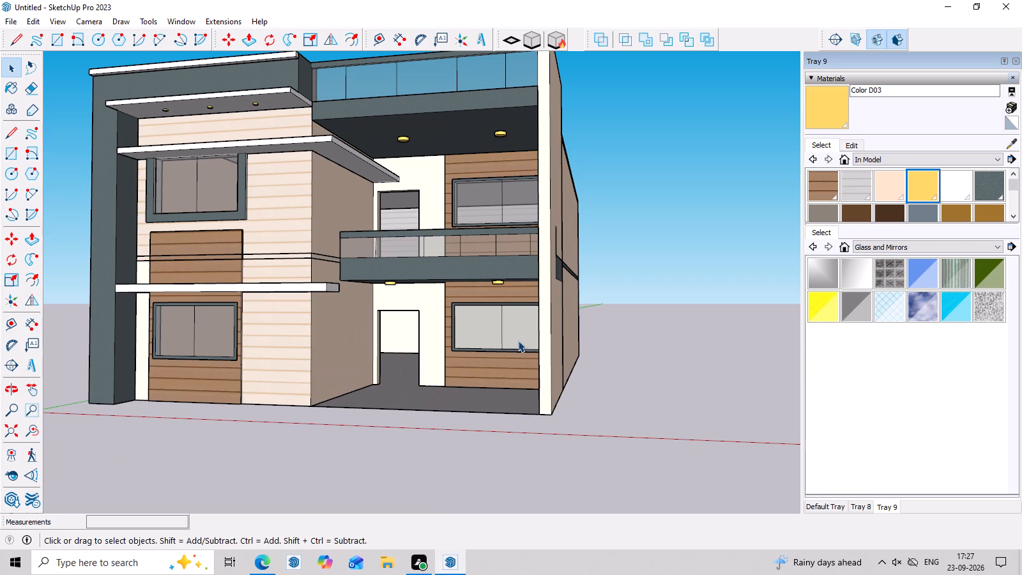
scroll(518, 341, "up", 4)
scroll(505, 249, "up", 10)
middle_click_drag(484, 271, 532, 77)
scroll(528, 89, "up", 1)
scroll(484, 185, "up", 3)
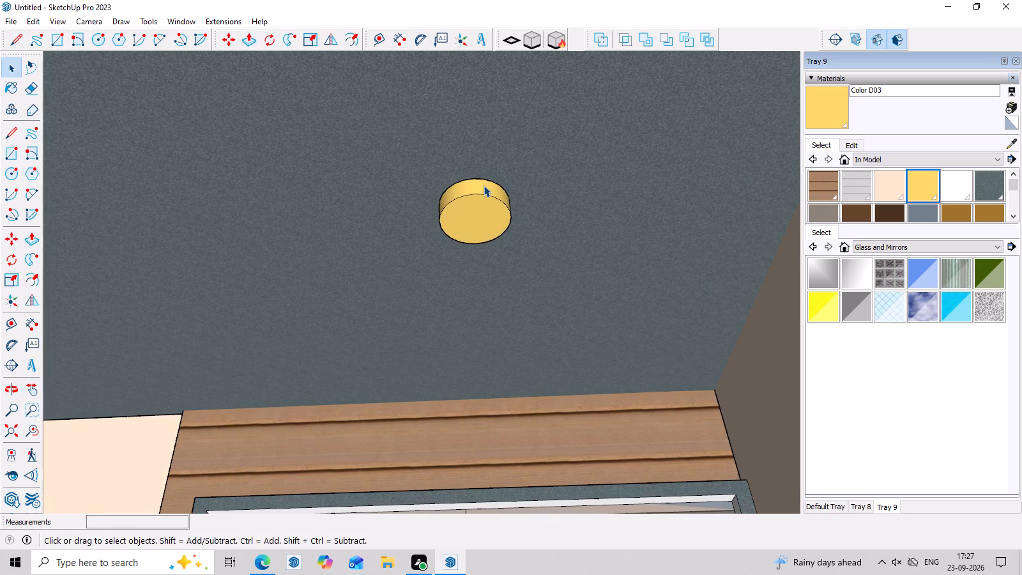
scroll(487, 242, "down", 20)
scroll(487, 245, "down", 3)
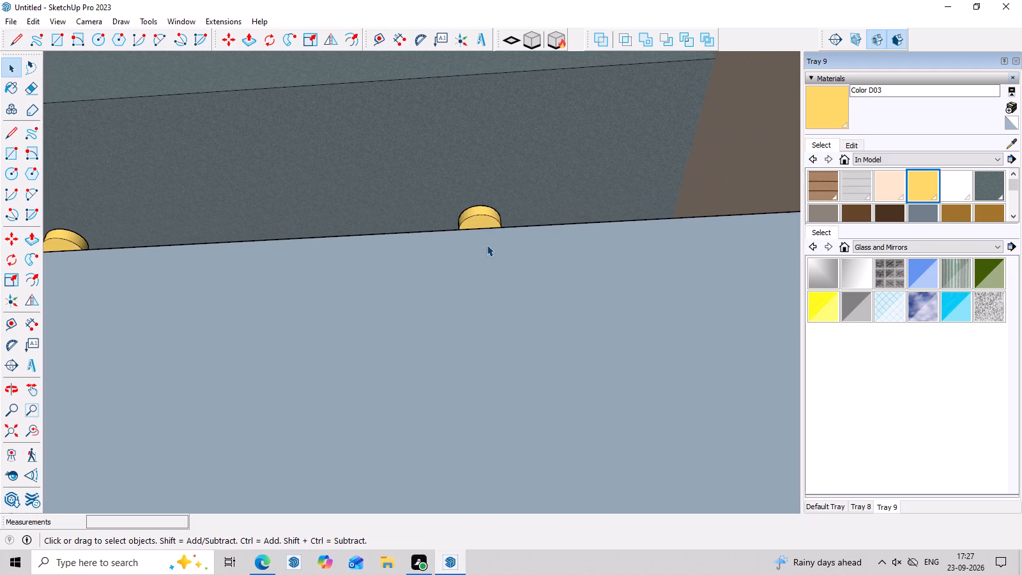
scroll(487, 245, "down", 16)
scroll(480, 266, "down", 11)
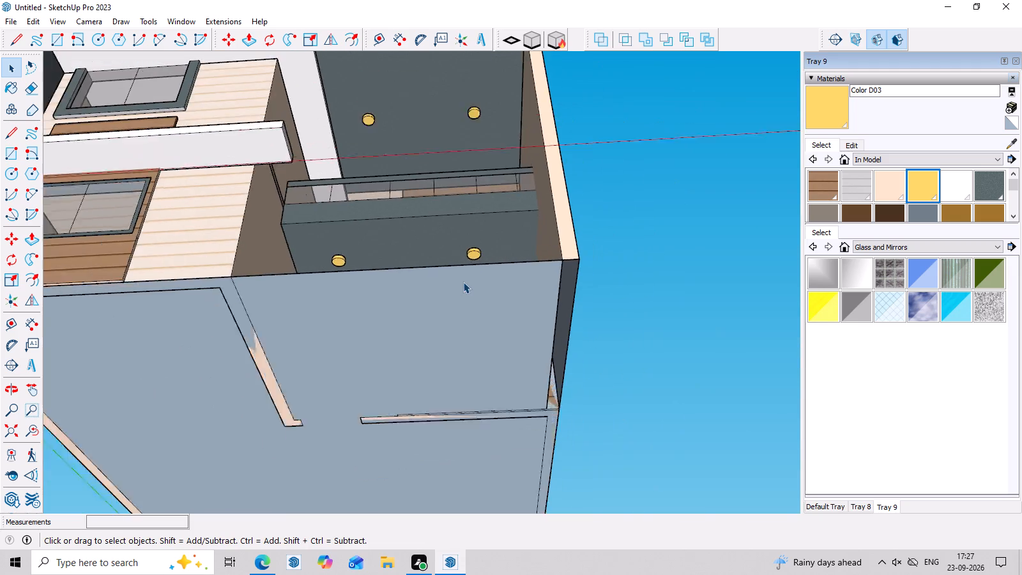
Examine the whole house from the front and from below, checking the balconies, canopies and ceiling lights.
scroll(463, 282, "down", 7)
middle_click_drag(527, 259, 531, 333)
scroll(492, 139, "up", 5)
scroll(416, 111, "down", 9)
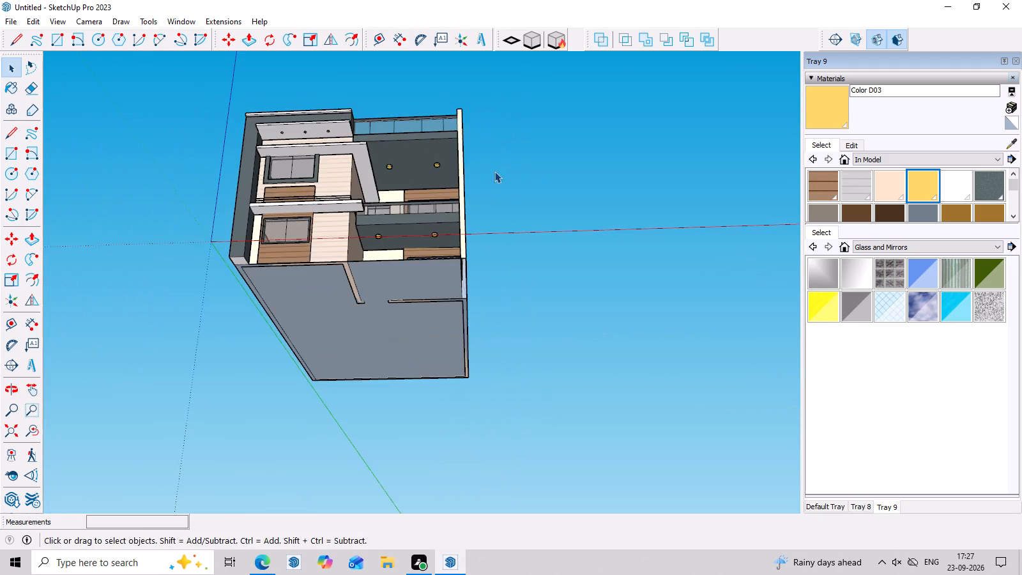
middle_click_drag(494, 171, 486, 292)
scroll(399, 195, "up", 7)
scroll(378, 139, "up", 3)
scroll(447, 144, "down", 4)
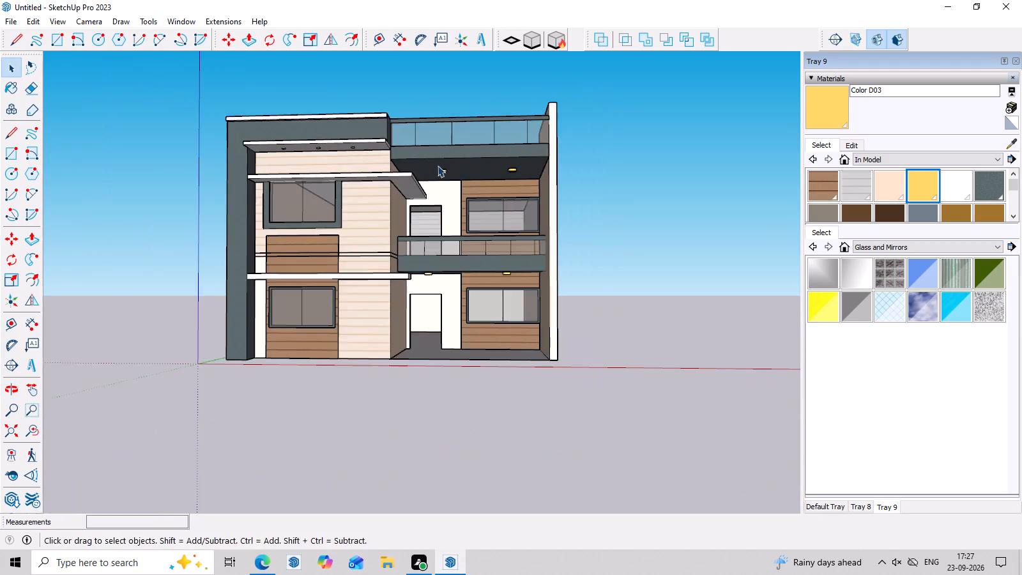
scroll(438, 165, "down", 8)
scroll(220, 160, "up", 11)
scroll(425, 139, "down", 2)
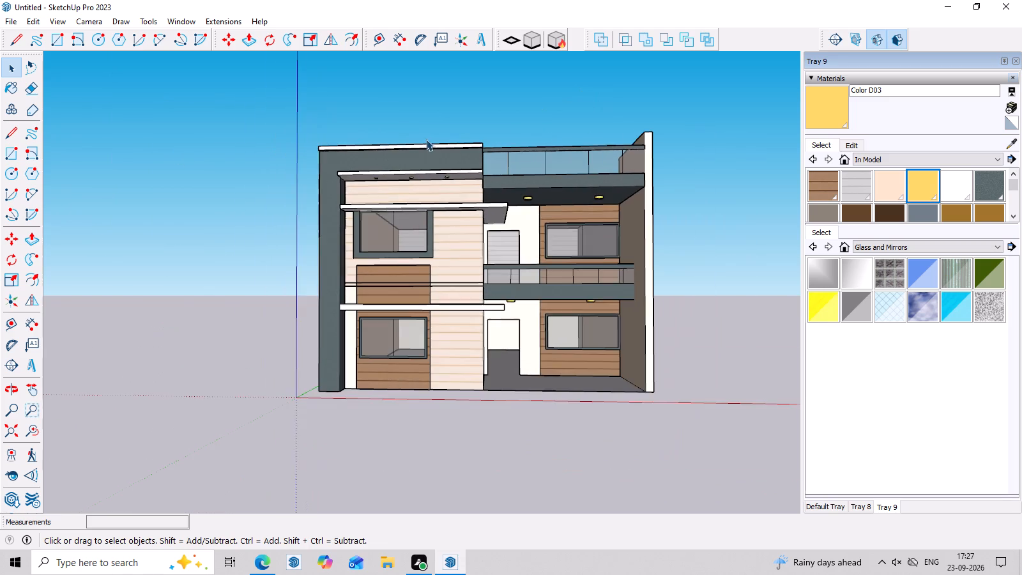
scroll(426, 139, "down", 1)
middle_click_drag(606, 294, 620, 188)
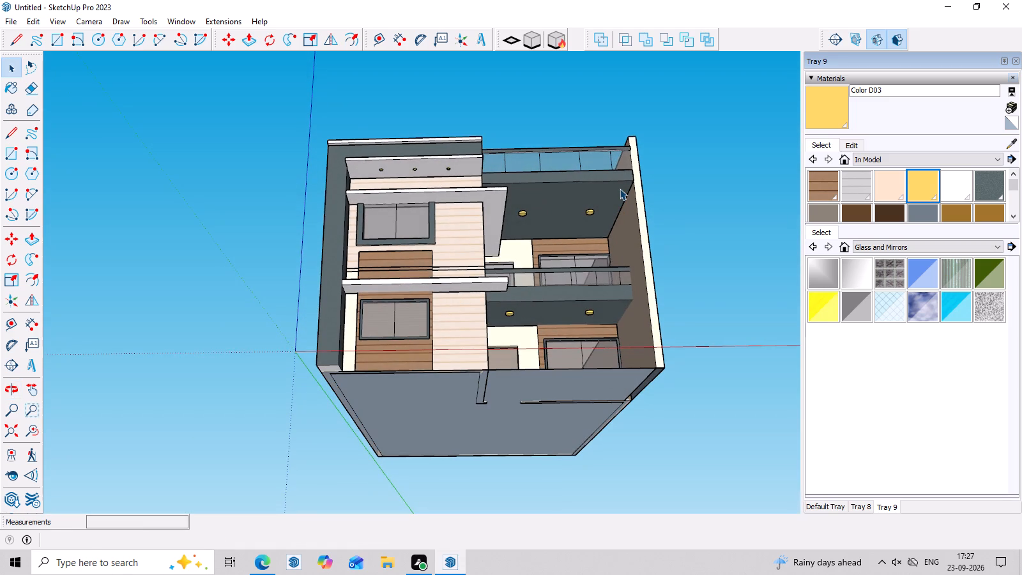
scroll(610, 362, "down", 4)
middle_click_drag(624, 312, 621, 441)
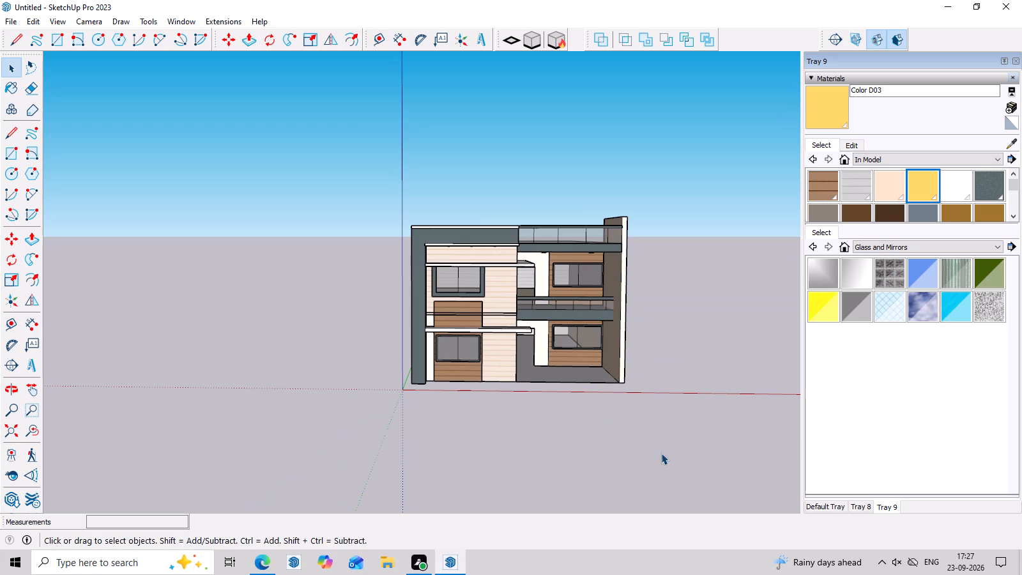
scroll(659, 289, "up", 6)
middle_click_drag(670, 365, 673, 316)
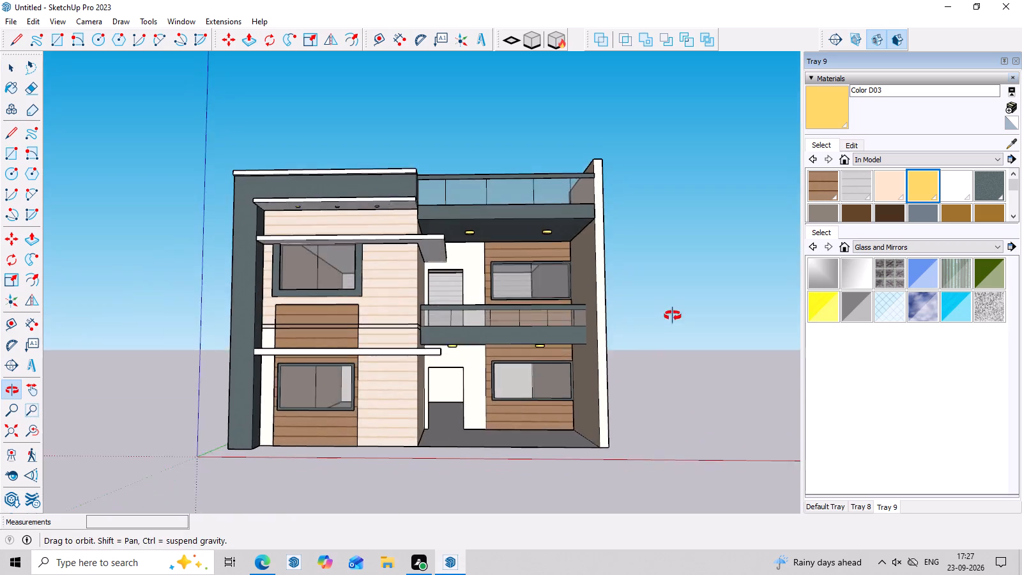
middle_click_drag(673, 316, 645, 307)
Examine the ground-floor entrance area under the balcony, including the open doorway and the adjacent window.
scroll(568, 385, "up", 6)
middle_click_drag(479, 429, 489, 367)
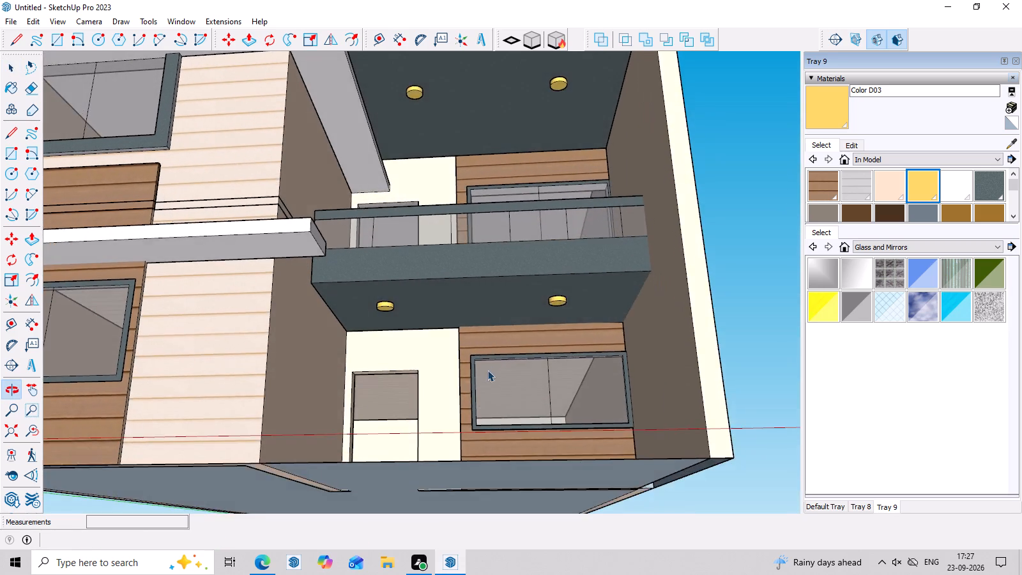
scroll(405, 398, "up", 5)
middle_click_drag(399, 439, 397, 479)
scroll(397, 479, "up", 1)
scroll(402, 436, "down", 7)
middle_click_drag(416, 461, 416, 500)
scroll(415, 495, "up", 5)
middle_click_drag(435, 499, 446, 484)
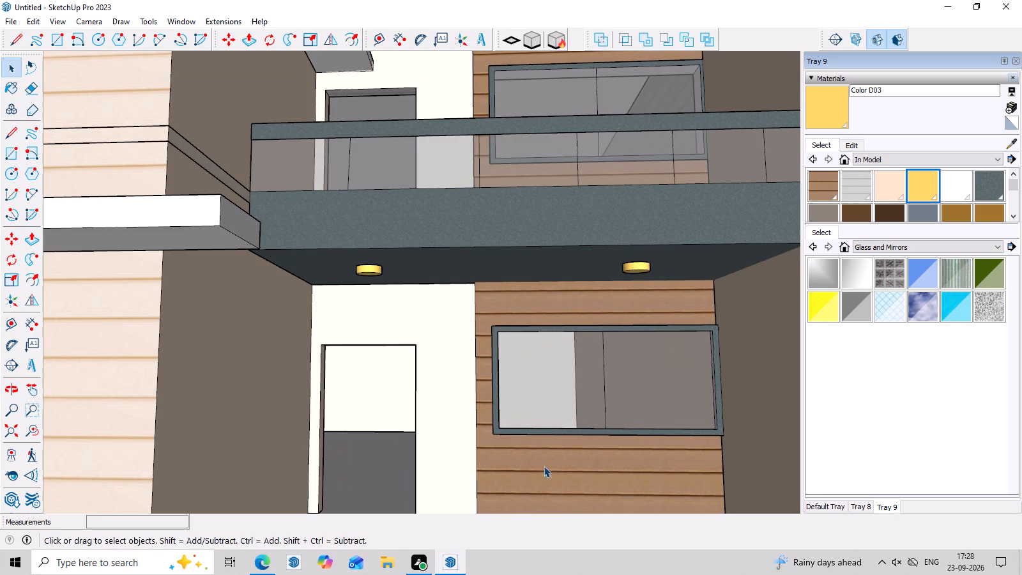
scroll(461, 430, "down", 3)
scroll(373, 399, "up", 5)
scroll(360, 367, "down", 5)
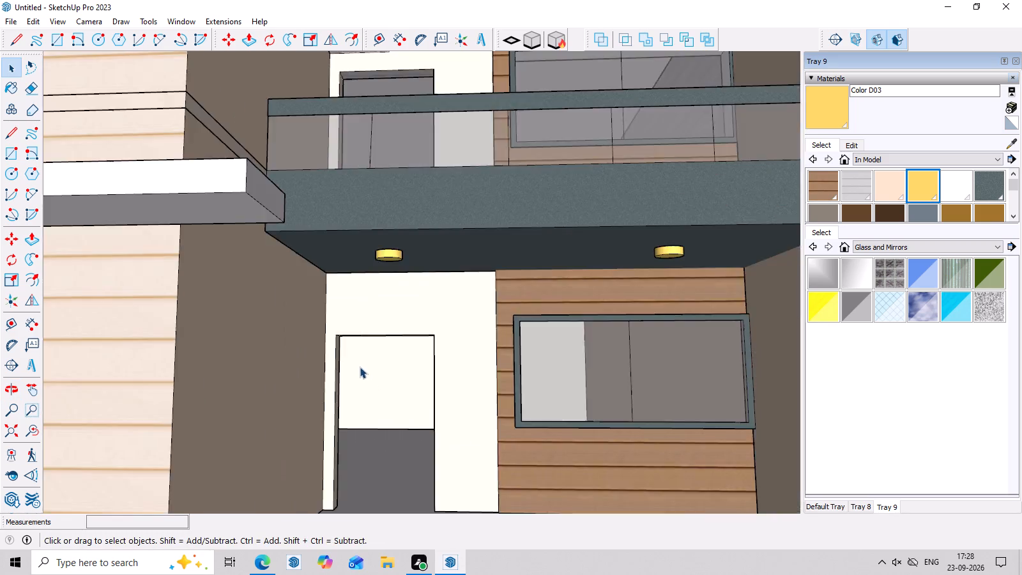
scroll(360, 367, "down", 2)
middle_click_drag(378, 436, 386, 509)
scroll(400, 385, "up", 8)
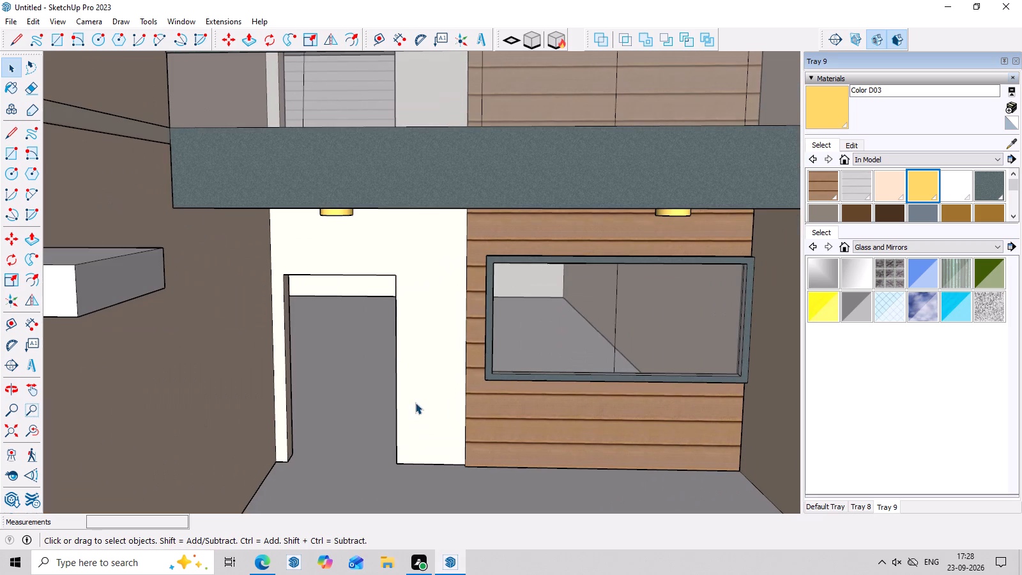
Draw a rectangle filling the ground-floor doorway from its upper corner to the opposite floor corner, and select the new door face.
middle_click_drag(447, 433, 452, 422)
scroll(364, 332, "up", 3)
scroll(329, 293, "down", 2)
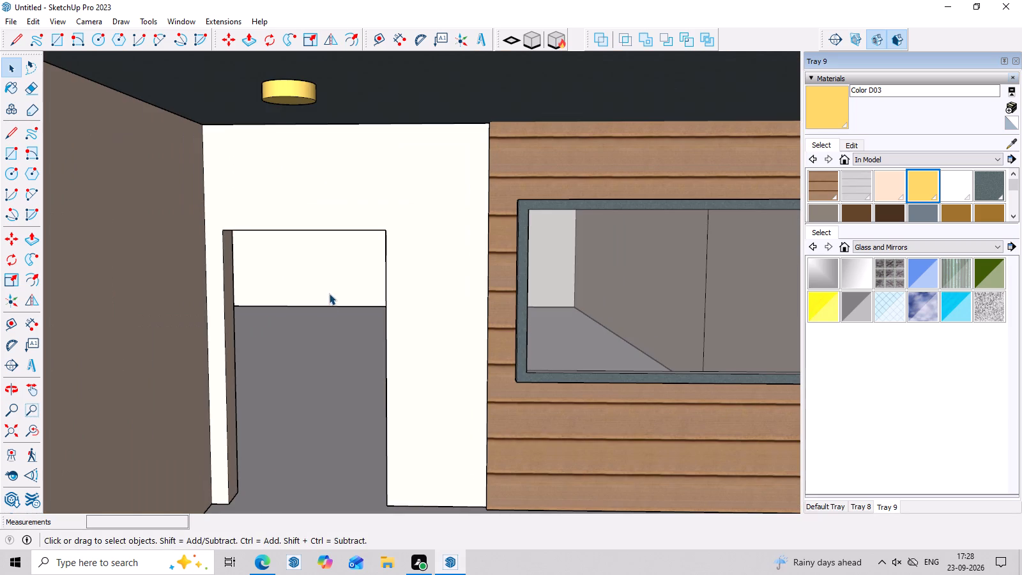
scroll(348, 415, "down", 2)
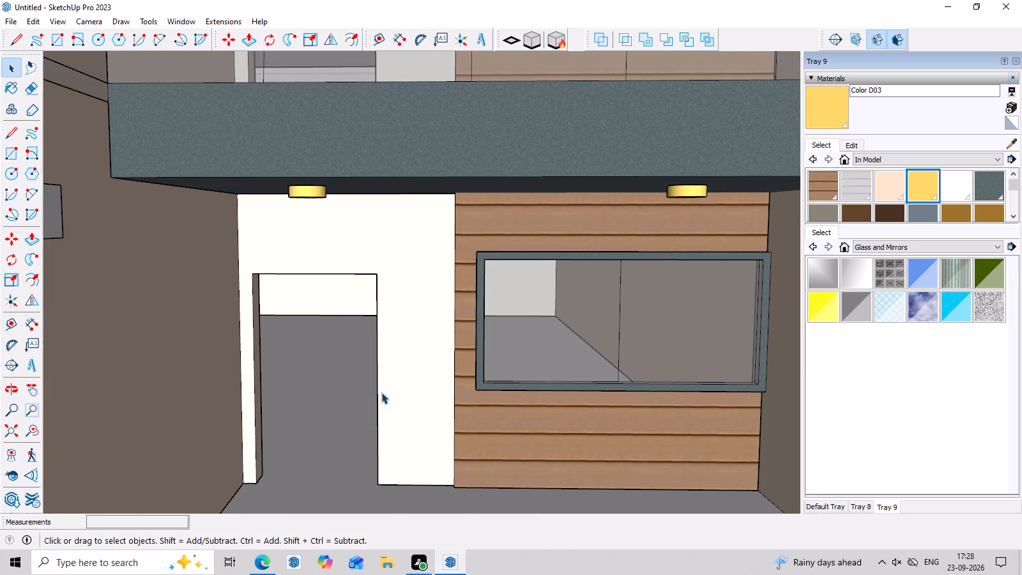
scroll(356, 490, "up", 2)
middle_click_drag(356, 490, 367, 477)
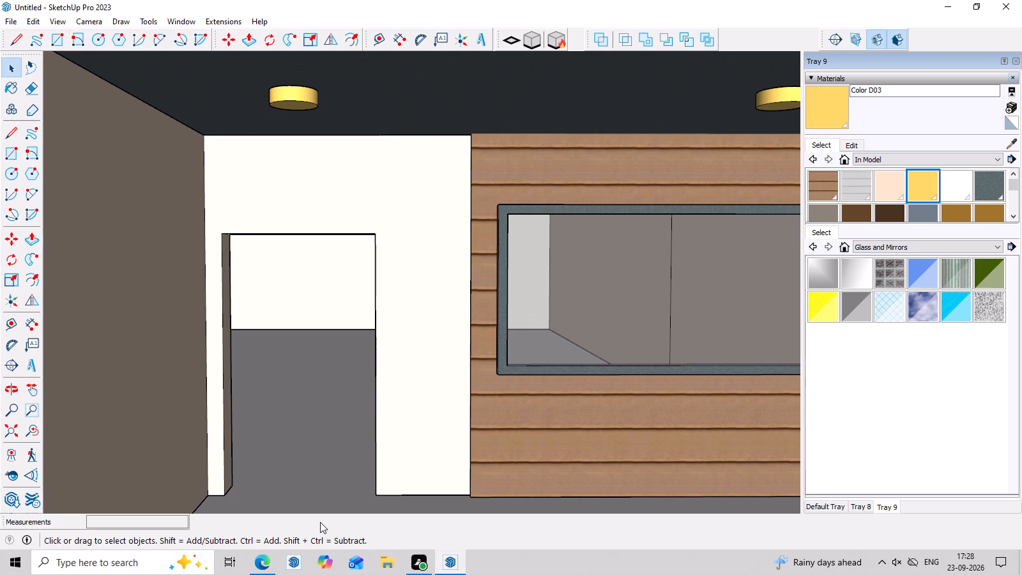
key("r")
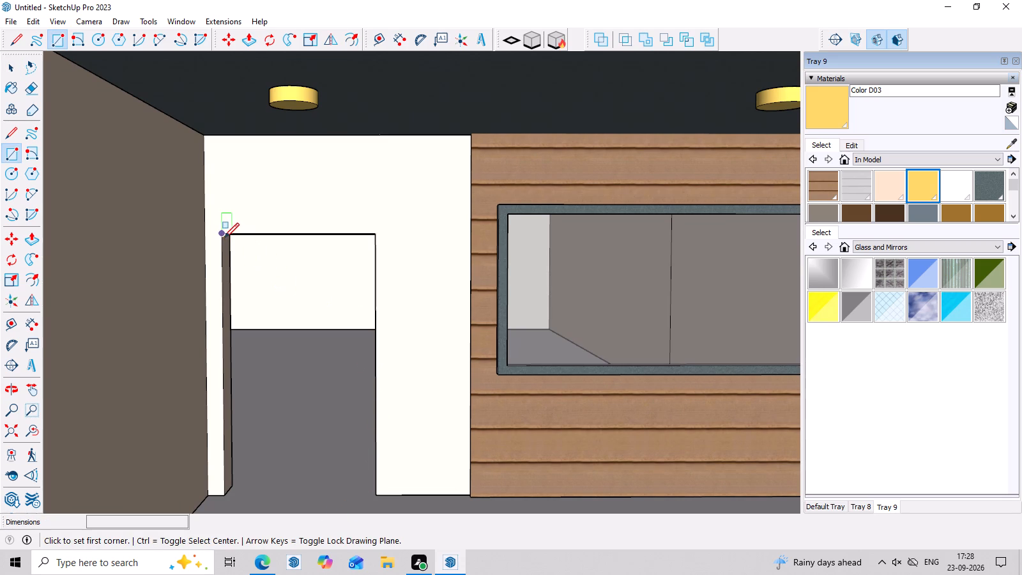
left_click(224, 236)
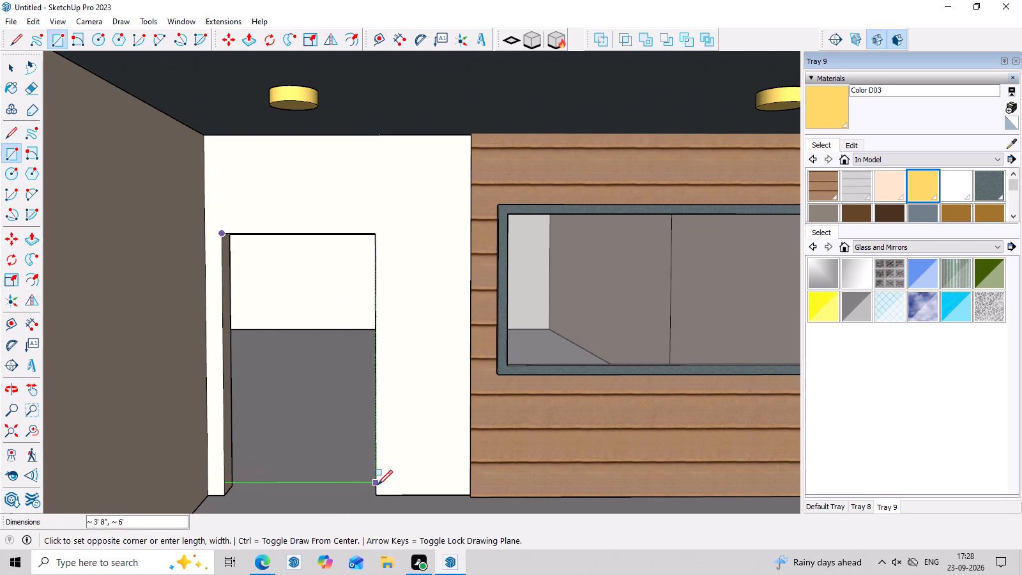
left_click(378, 492)
key("space")
left_click(330, 399)
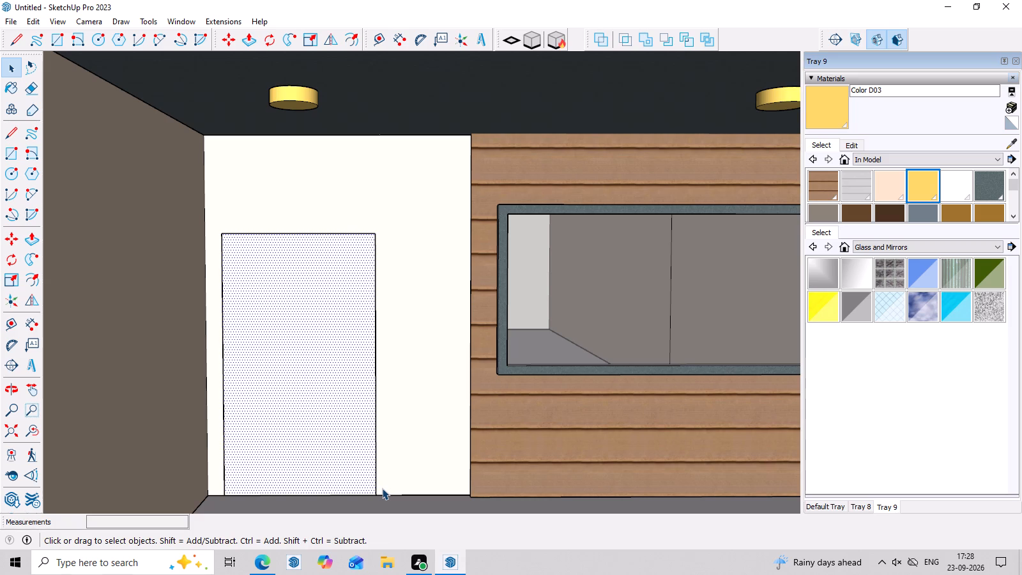
Draw a tall narrow rectangle about 4' 2" by 7" on the door face, near its window-side edge.
key("r")
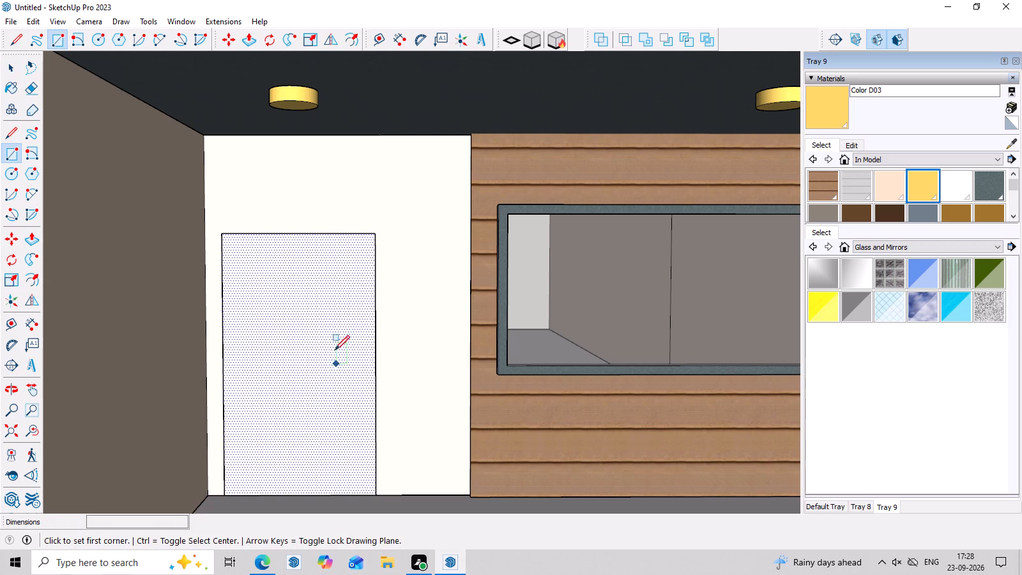
left_click(333, 299)
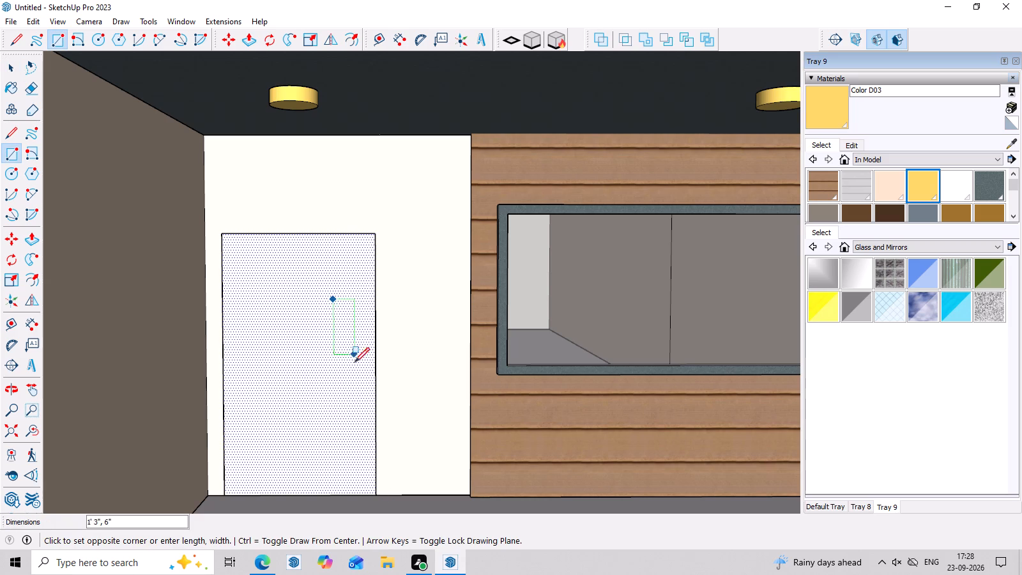
left_click(357, 471)
Draw a small upright handle rectangle about 8" by 2" between the narrow door panel and the door's window-side edge.
middle_click_drag(385, 452, 392, 453)
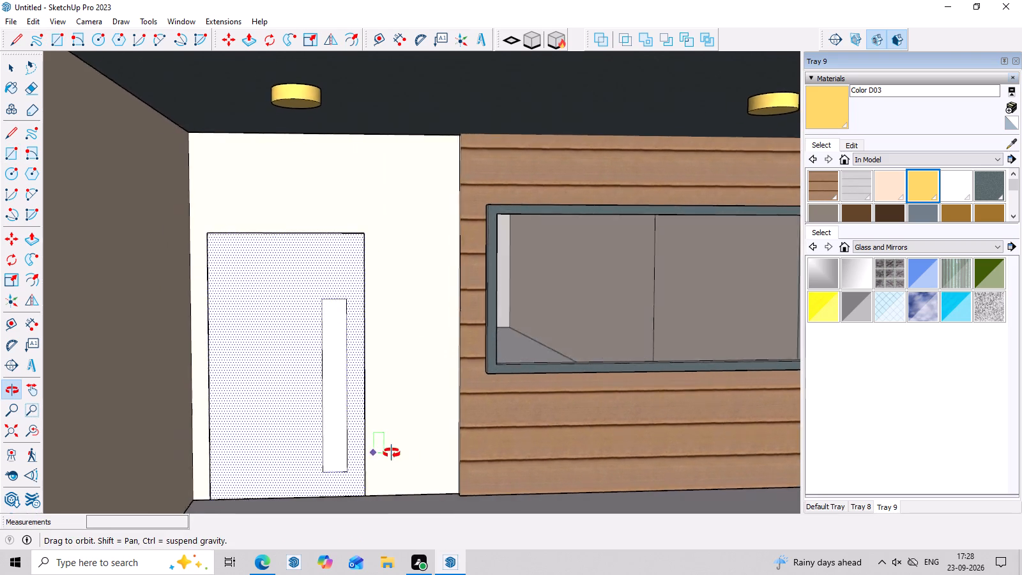
middle_click_drag(392, 453, 367, 451)
scroll(383, 344, "up", 7)
scroll(374, 345, "down", 7)
scroll(369, 404, "down", 1)
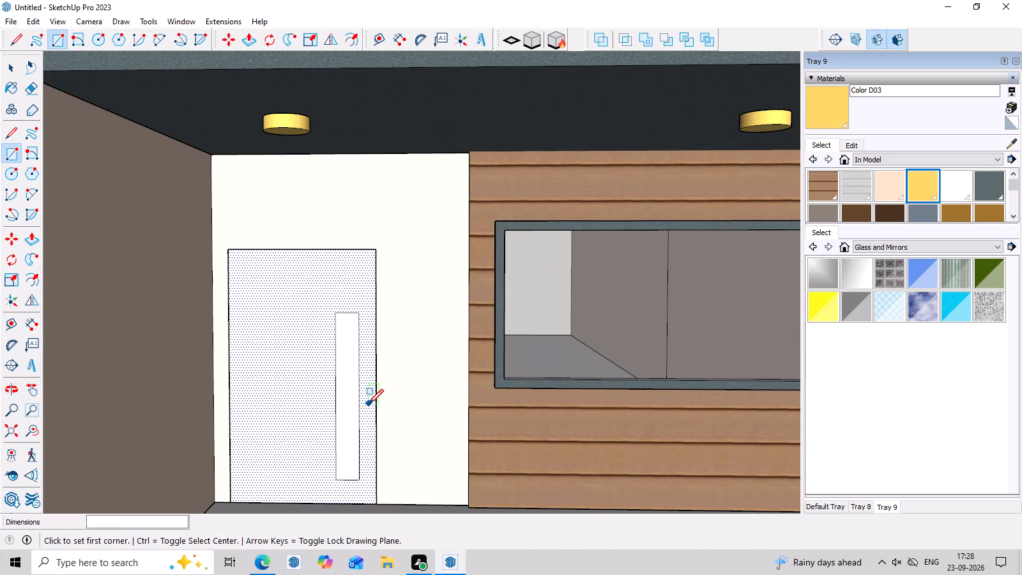
scroll(369, 388, "up", 6)
scroll(372, 378, "down", 7)
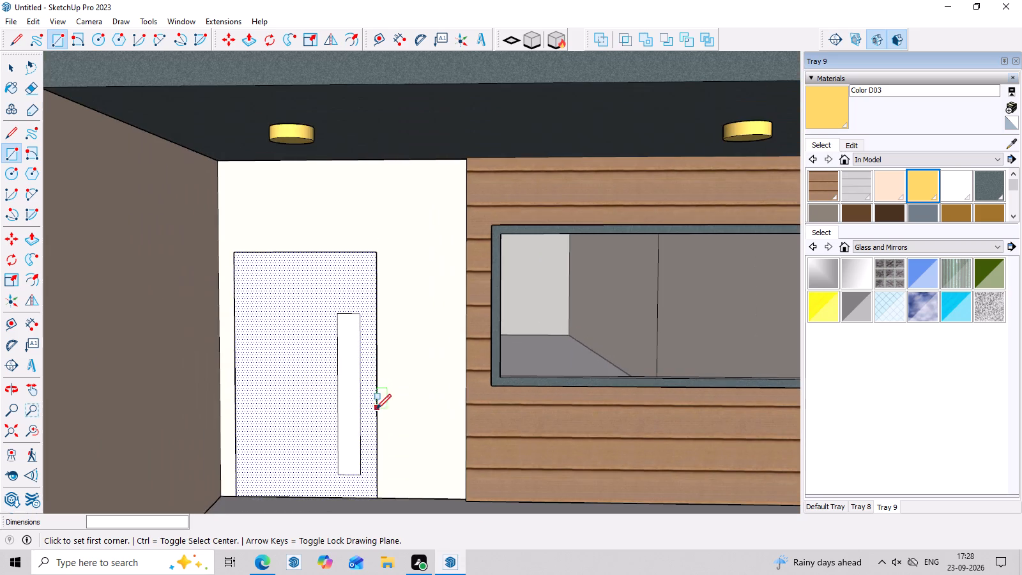
scroll(369, 419, "up", 6)
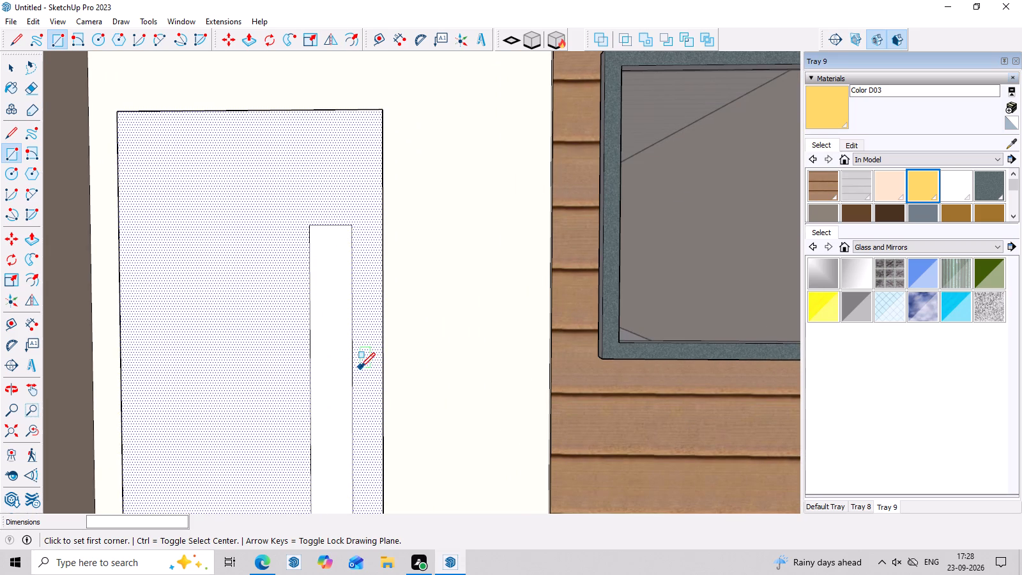
left_click(360, 367)
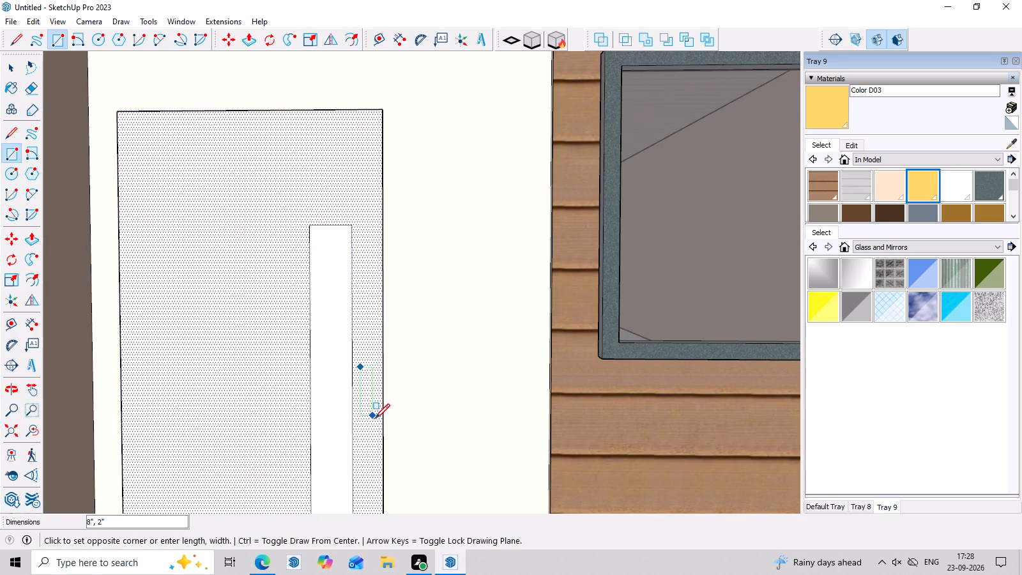
left_click(375, 418)
middle_click_drag(399, 419, 454, 430)
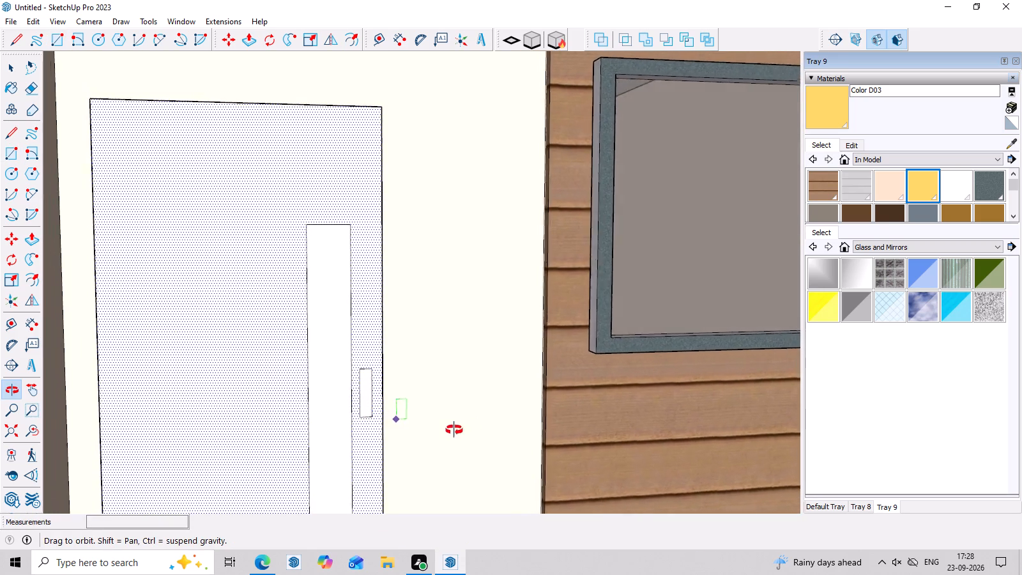
middle_click_drag(454, 430, 403, 436)
Push/Pull the entrance door face out 1", leaving the tall narrow panel and the handle rectangle recessed.
key("space")
left_click(336, 379)
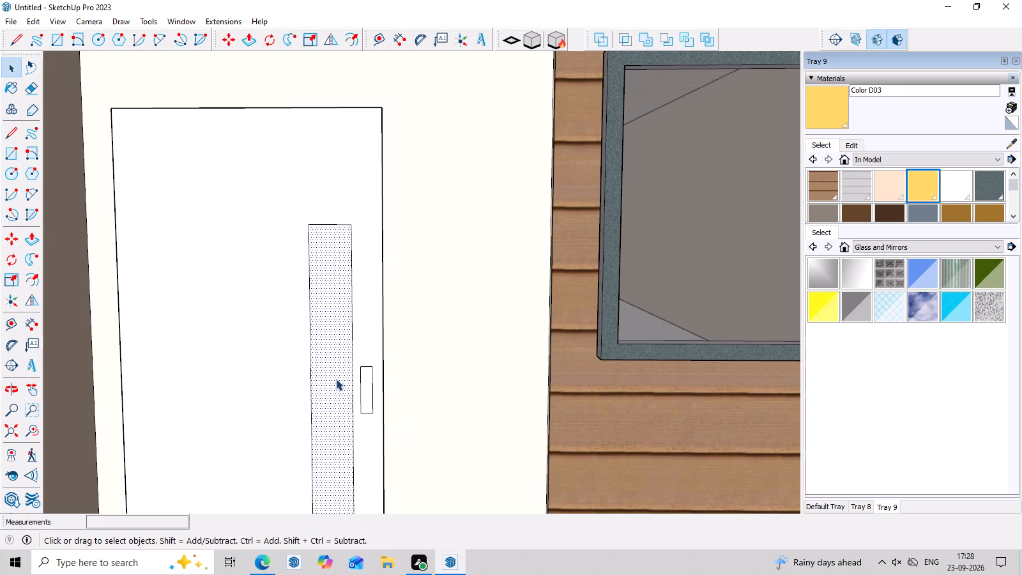
left_click(367, 250)
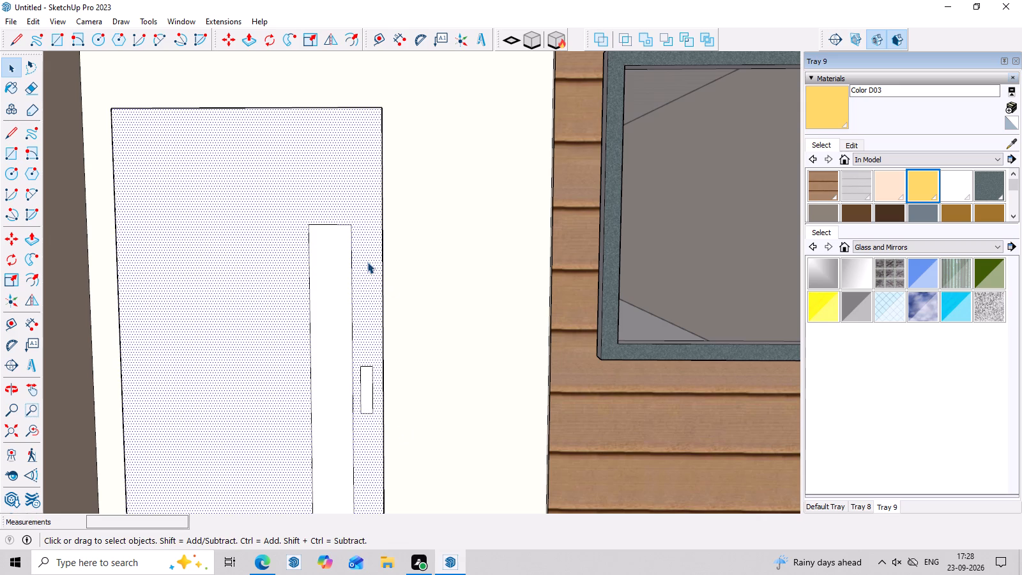
key("p")
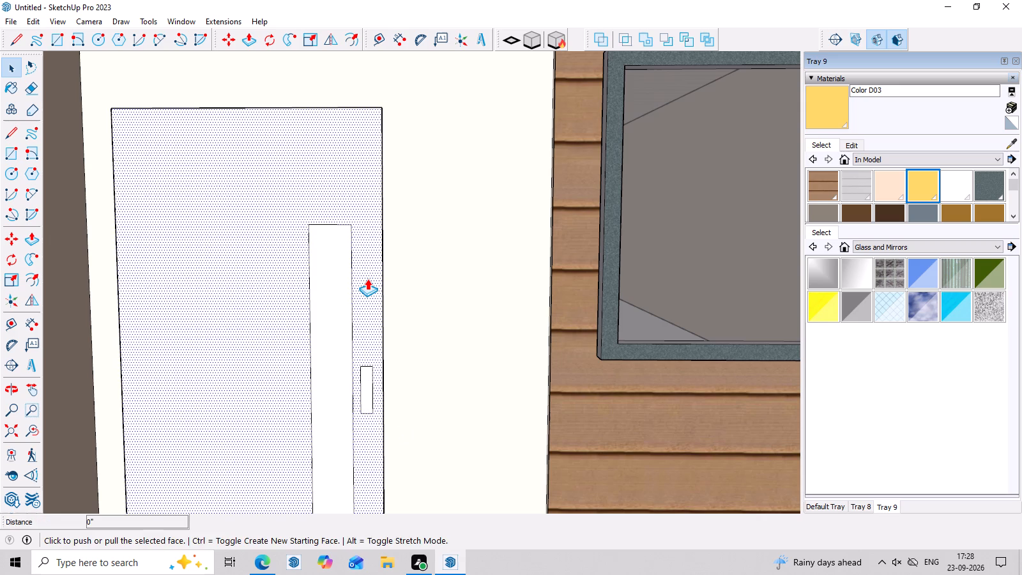
left_click(367, 279)
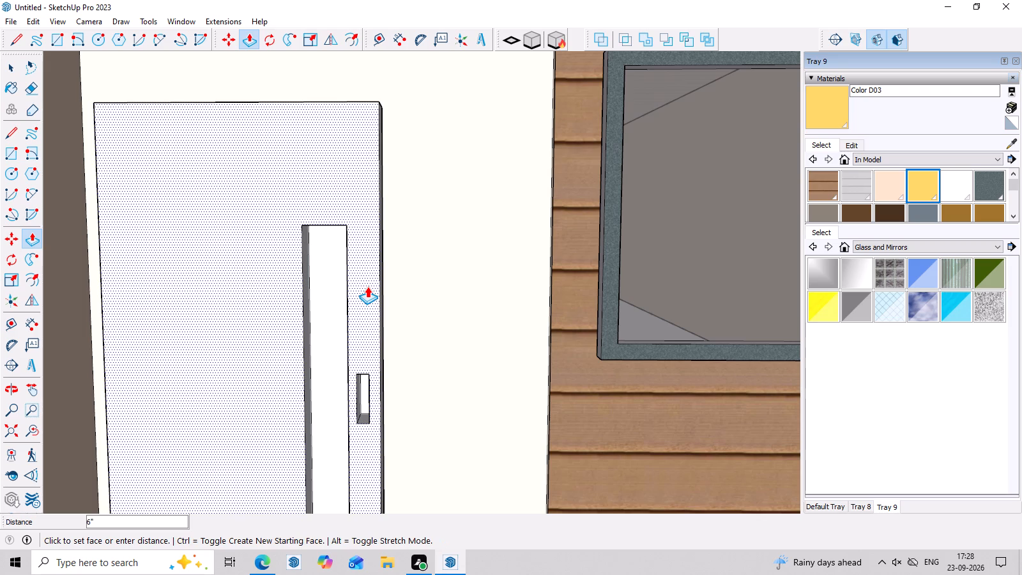
key("1")
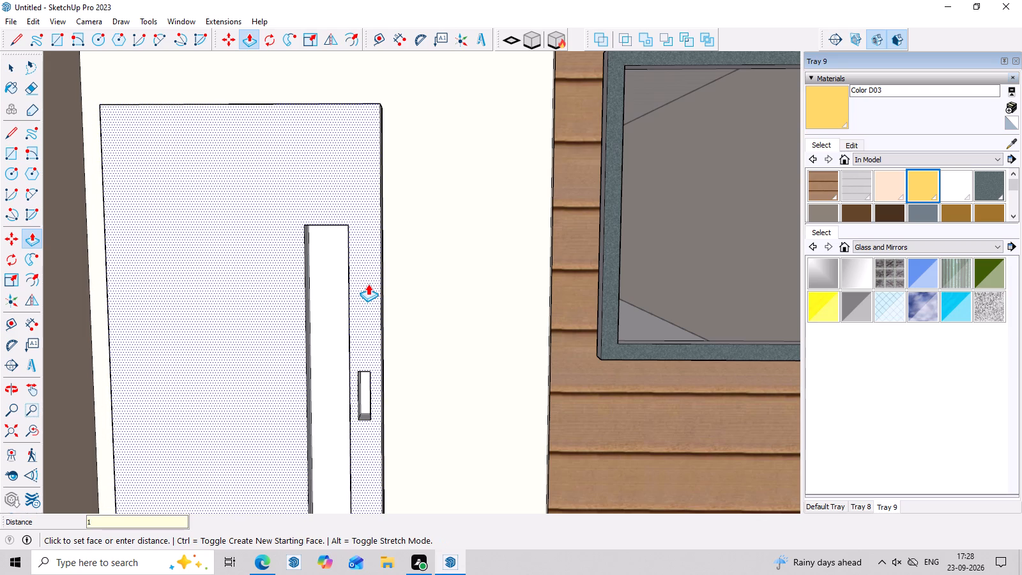
key("Return")
Pull the small upright handle rectangle out 2" so it projects from the door face.
middle_click_drag(441, 289, 402, 305)
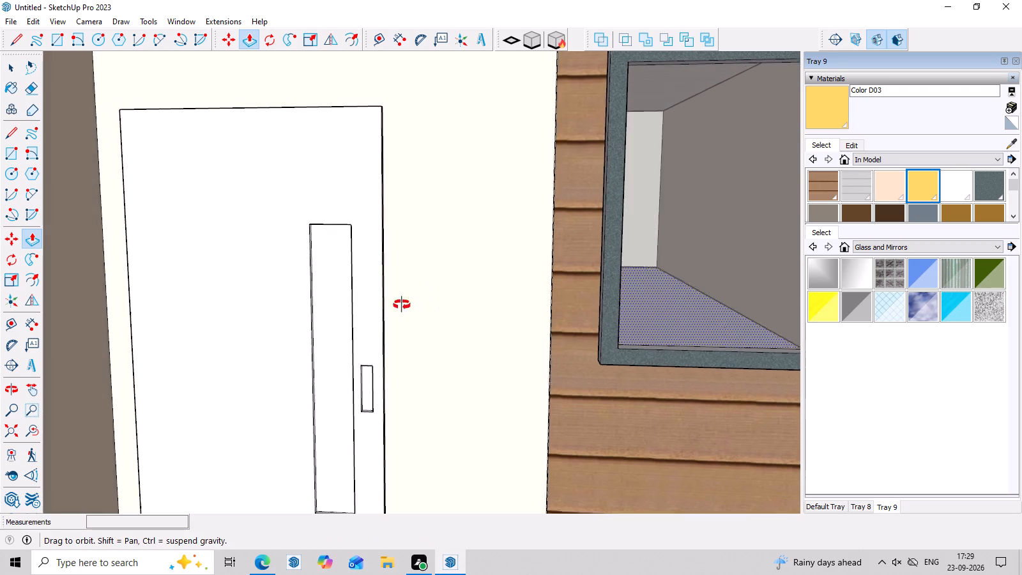
middle_click_drag(402, 305, 349, 314)
scroll(349, 314, "up", 2)
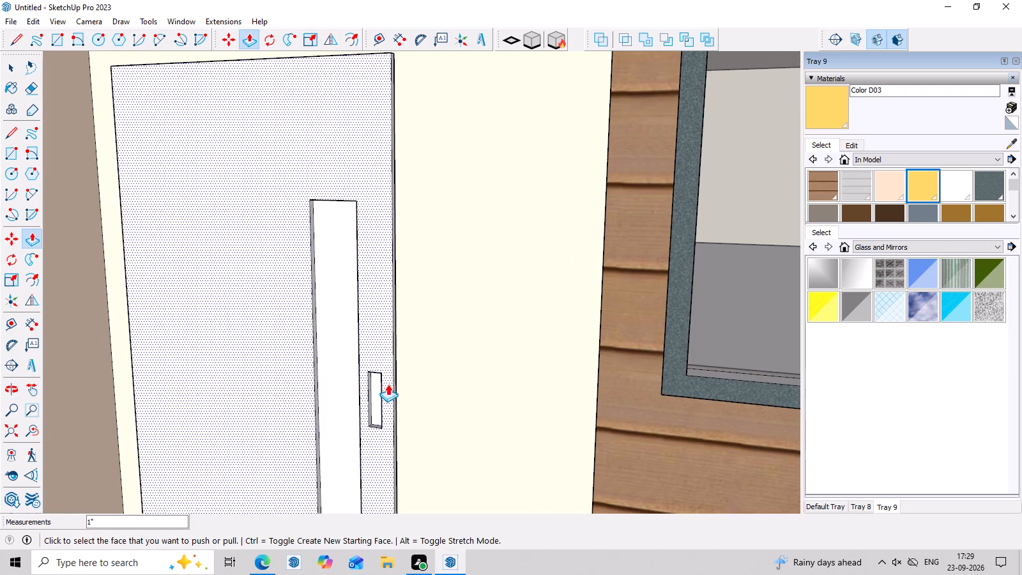
scroll(379, 394, "up", 4)
left_click(375, 399)
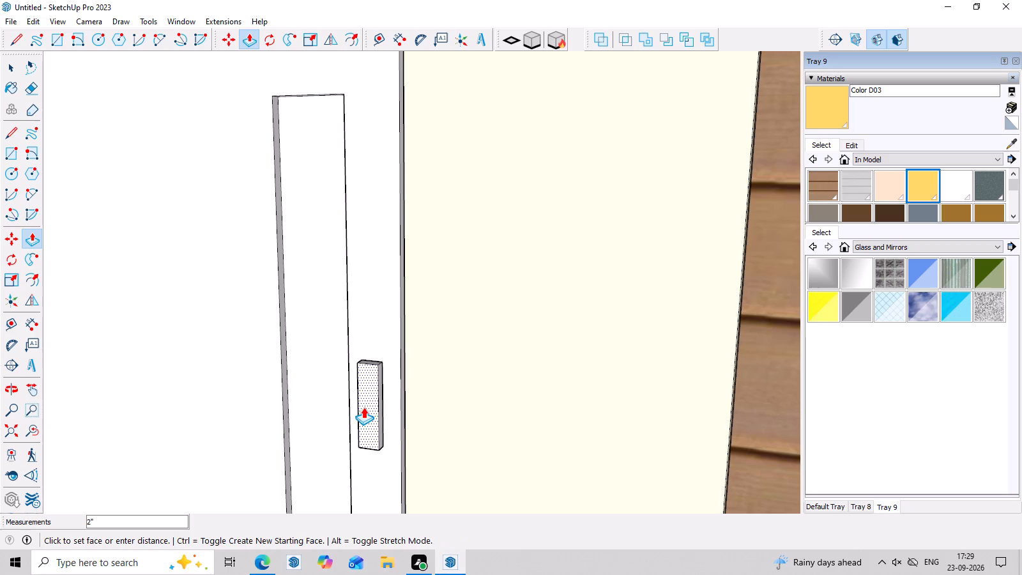
left_click(363, 407)
Pull the tall narrow panel out 1" so it sits flush with the surrounding door face.
middle_click_drag(370, 420, 462, 442)
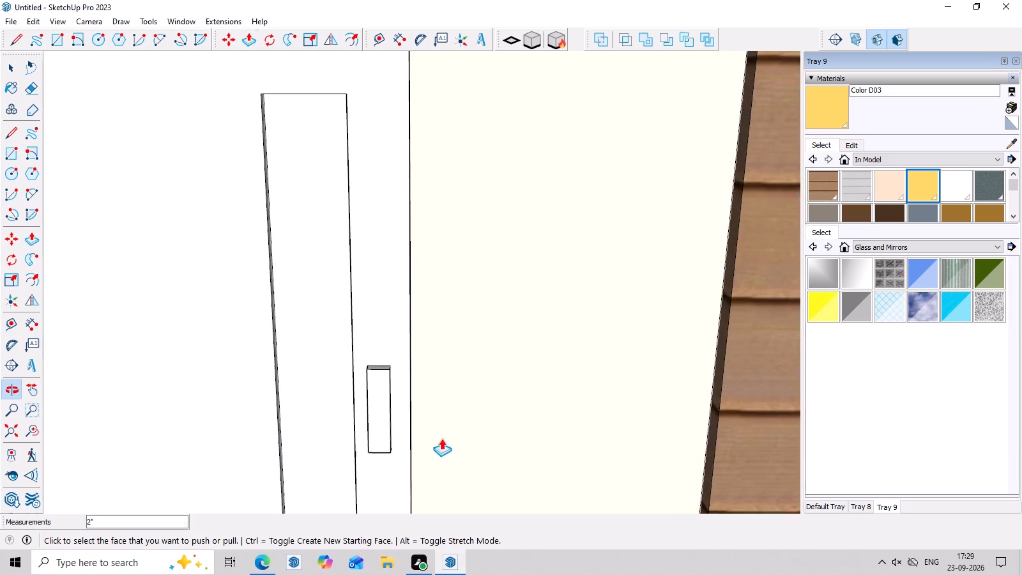
scroll(316, 255, "down", 6)
left_click(325, 294)
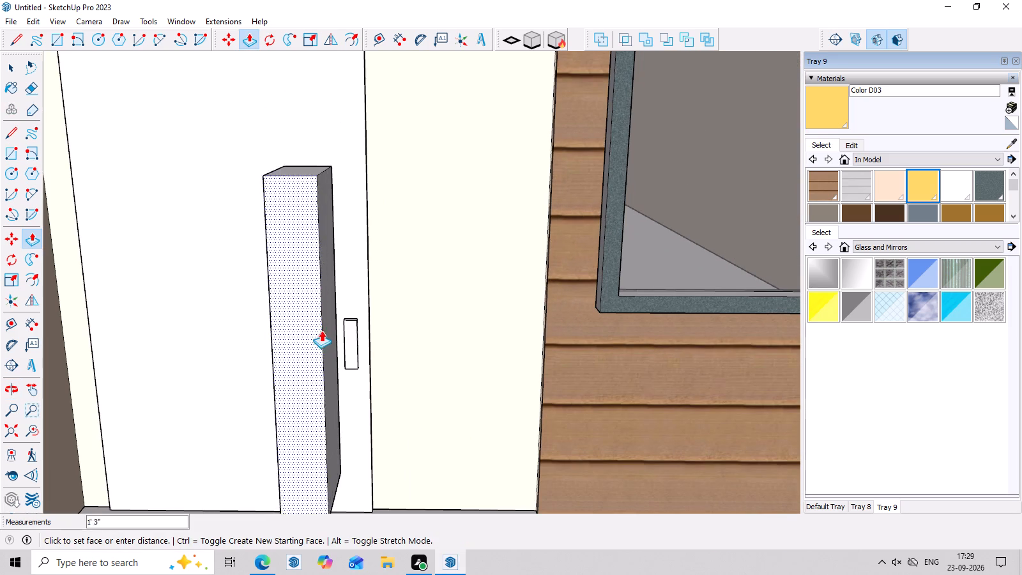
scroll(324, 340, "down", 2)
scroll(346, 429, "down", 2)
scroll(344, 452, "up", 10)
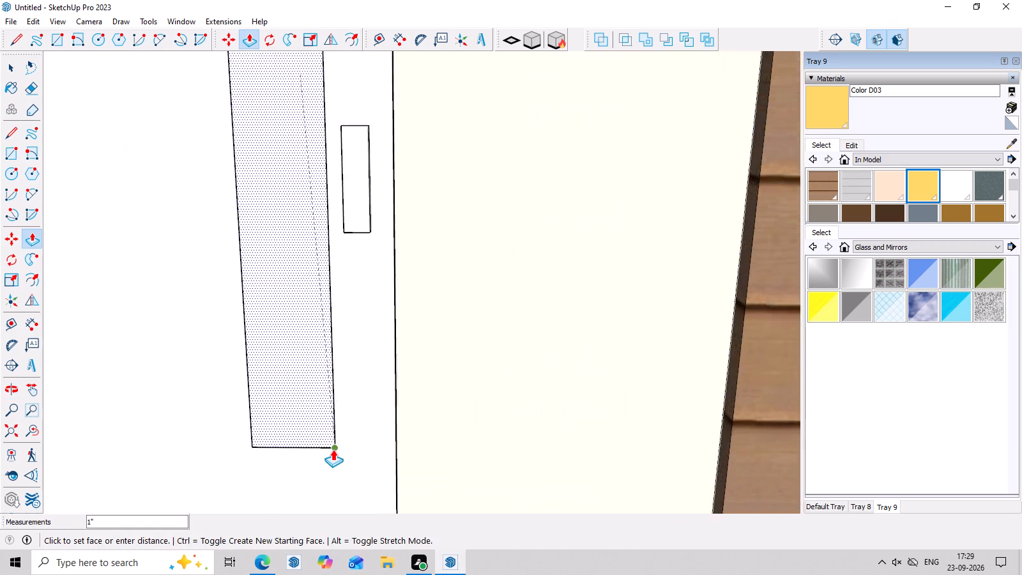
scroll(333, 449, "up", 5)
left_click(337, 445)
scroll(345, 442, "down", 6)
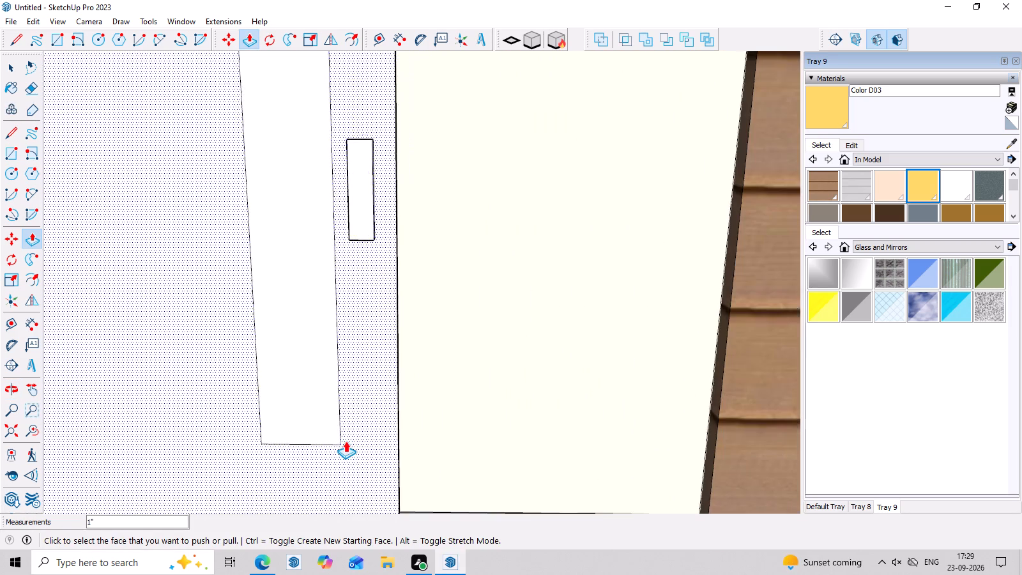
key("space")
Paint the entrance door face with Wood Veneer 01 from the Wood materials.
scroll(430, 445, "down", 12)
middle_click_drag(478, 468, 261, 367)
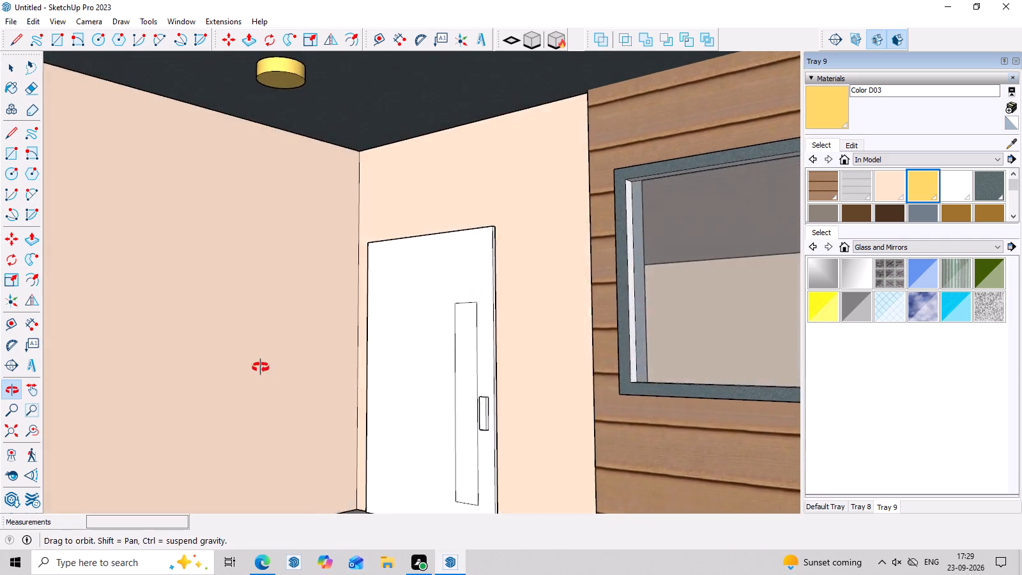
middle_click_drag(261, 367, 476, 379)
left_click(337, 357)
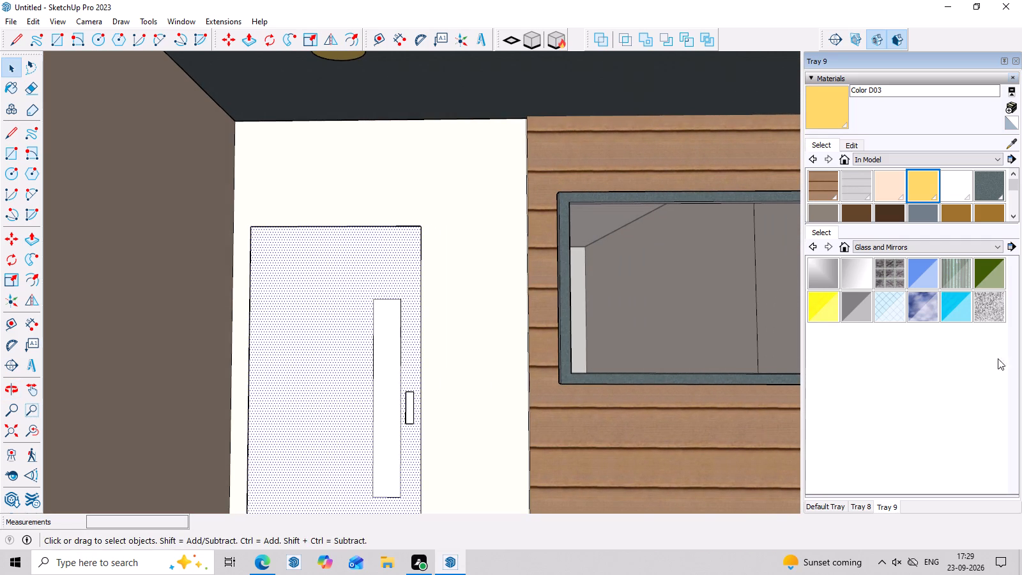
left_click(931, 245)
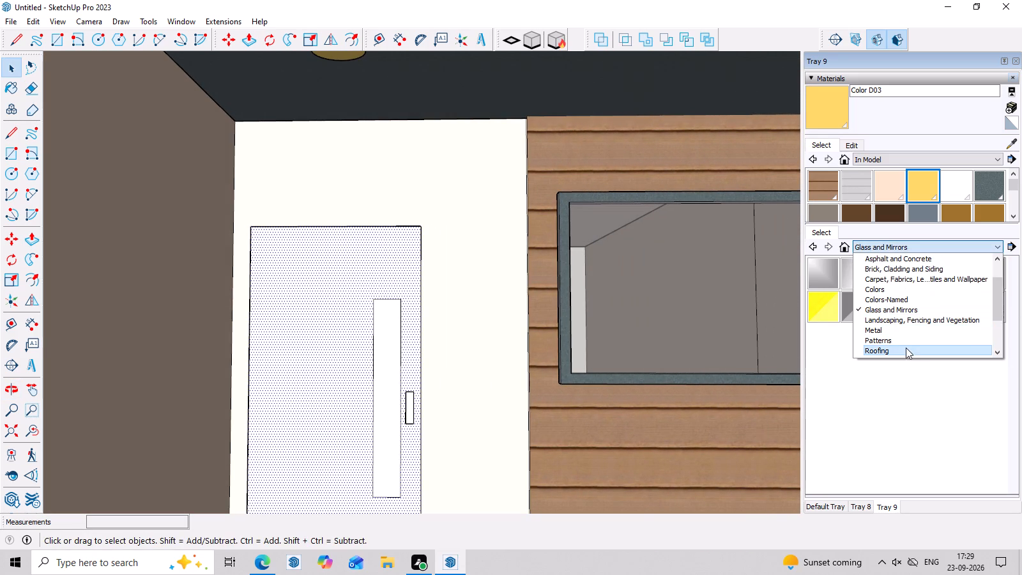
scroll(887, 316, "up", 5)
scroll(889, 318, "down", 4)
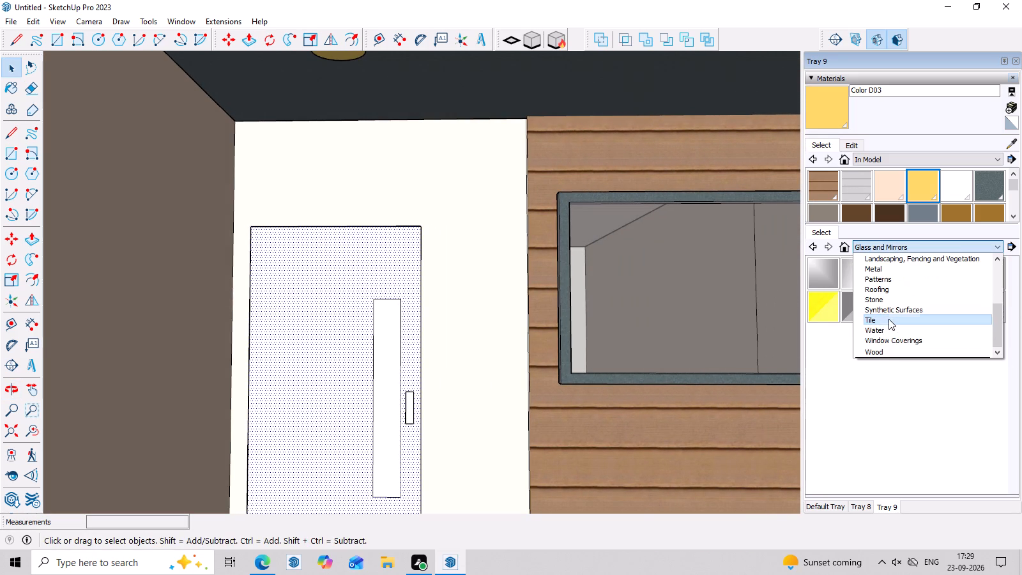
left_click(889, 348)
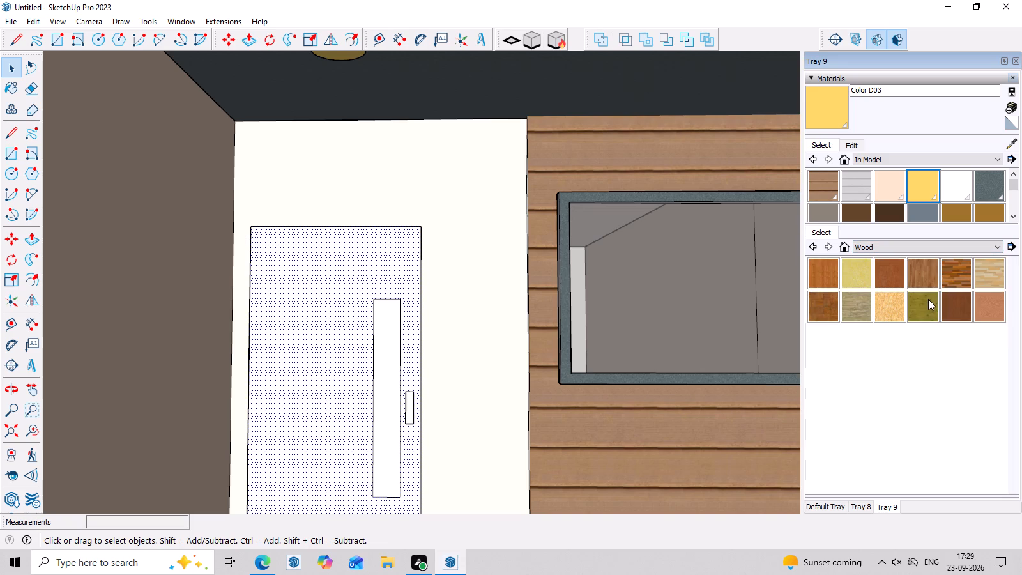
scroll(927, 299, "down", 6)
left_click(955, 307)
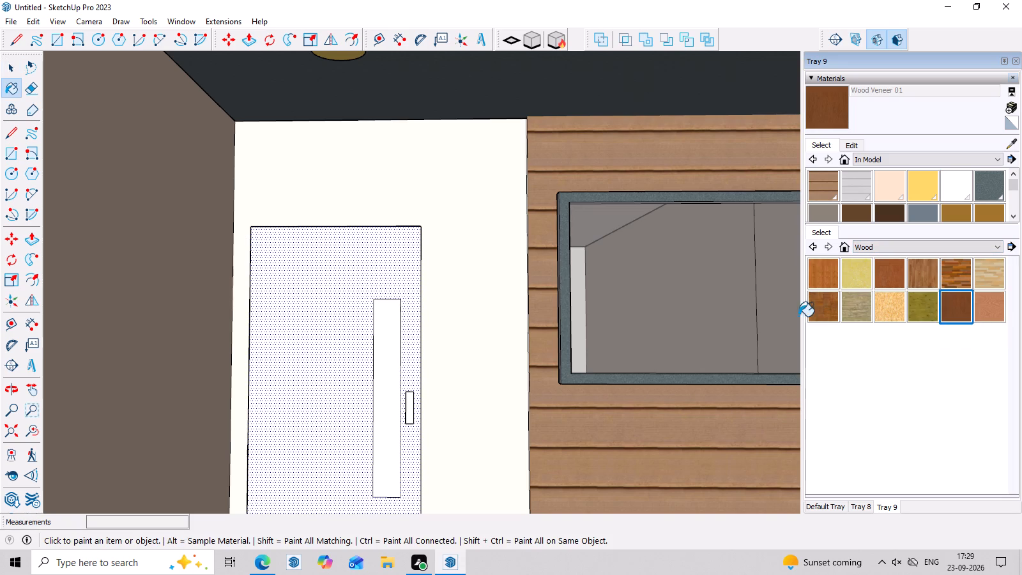
left_click(337, 300)
Paint the front face of the door handle with black Color M09 from the Colors materials.
middle_click_drag(423, 341, 426, 337)
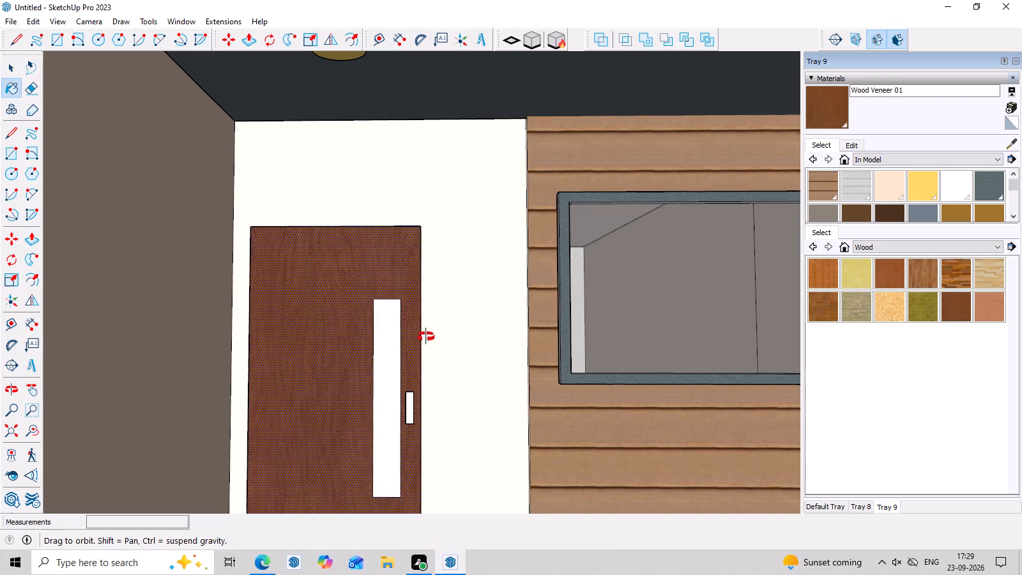
middle_click_drag(426, 337, 422, 364)
middle_click_drag(421, 392, 419, 444)
scroll(420, 427, "down", 6)
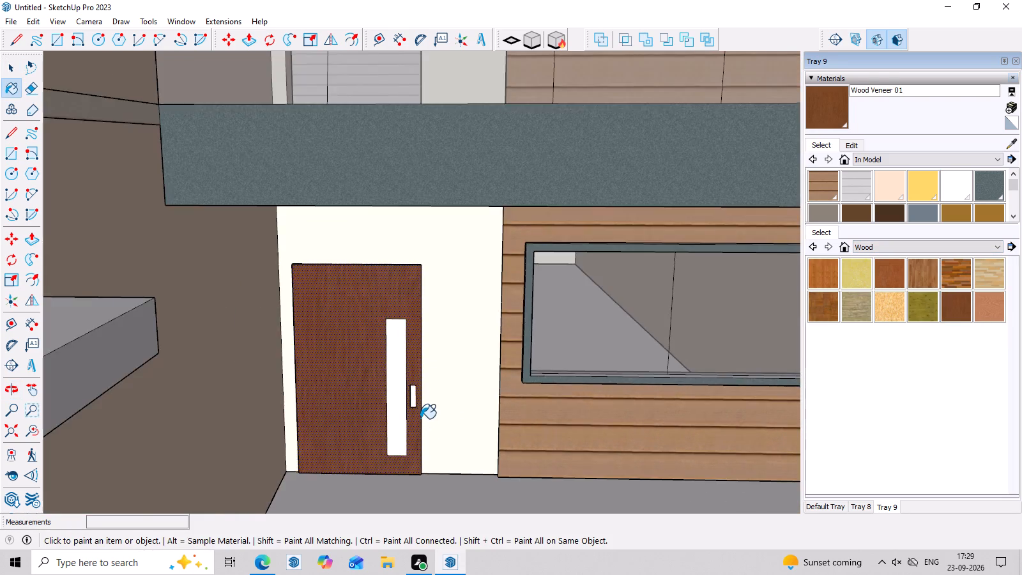
scroll(420, 418, "down", 2)
middle_click_drag(421, 463, 438, 415)
scroll(430, 423, "up", 7)
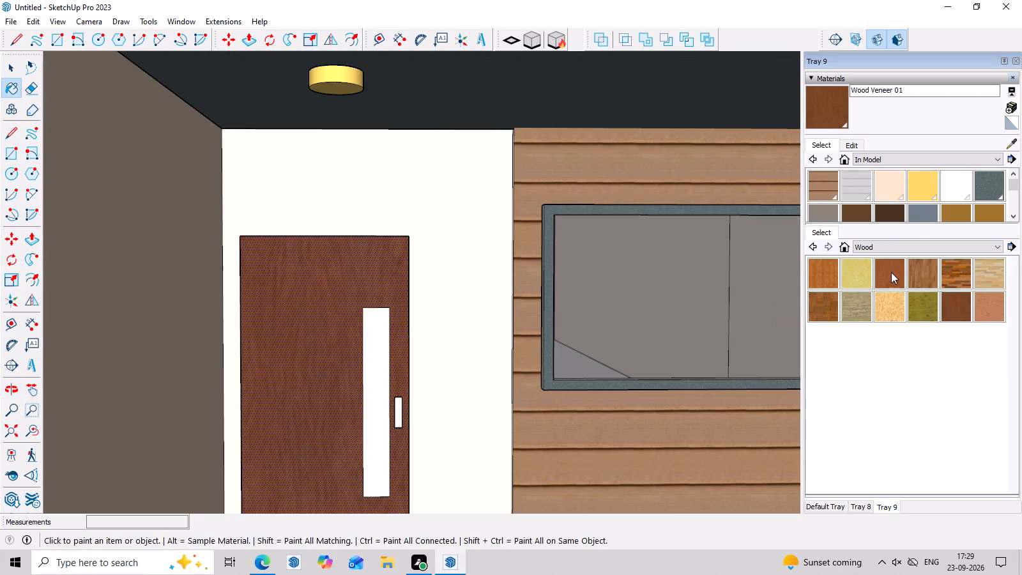
left_click(903, 244)
scroll(891, 304, "down", 2)
scroll(889, 310, "up", 7)
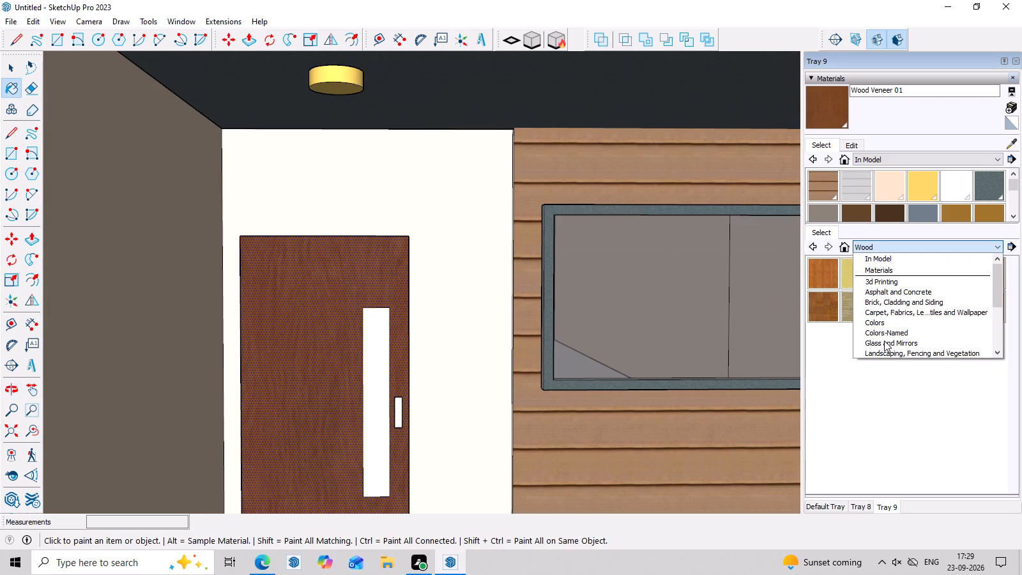
left_click(889, 326)
scroll(897, 366, "down", 3)
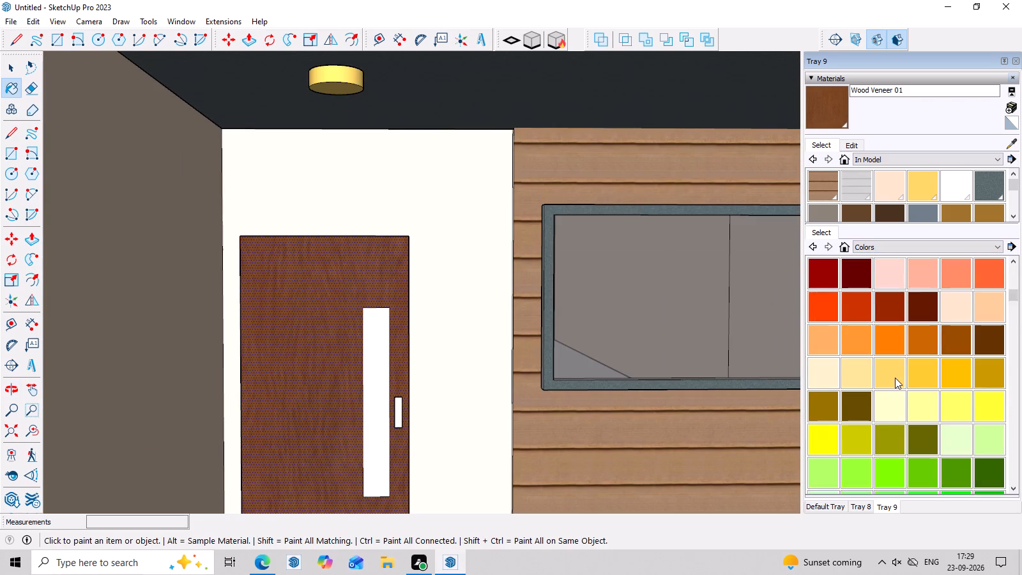
scroll(895, 378, "down", 14)
left_click(930, 309)
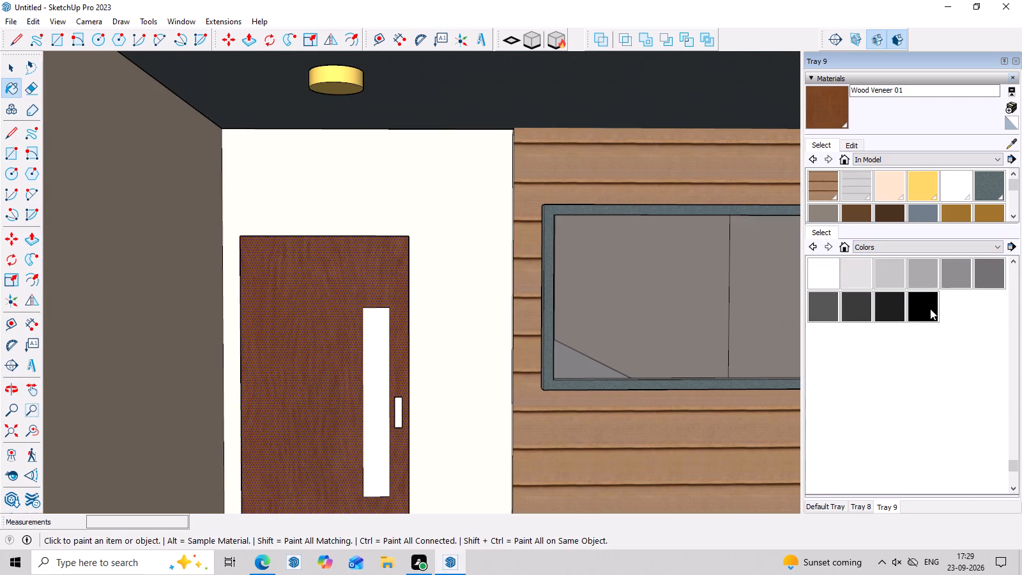
scroll(407, 412, "up", 8)
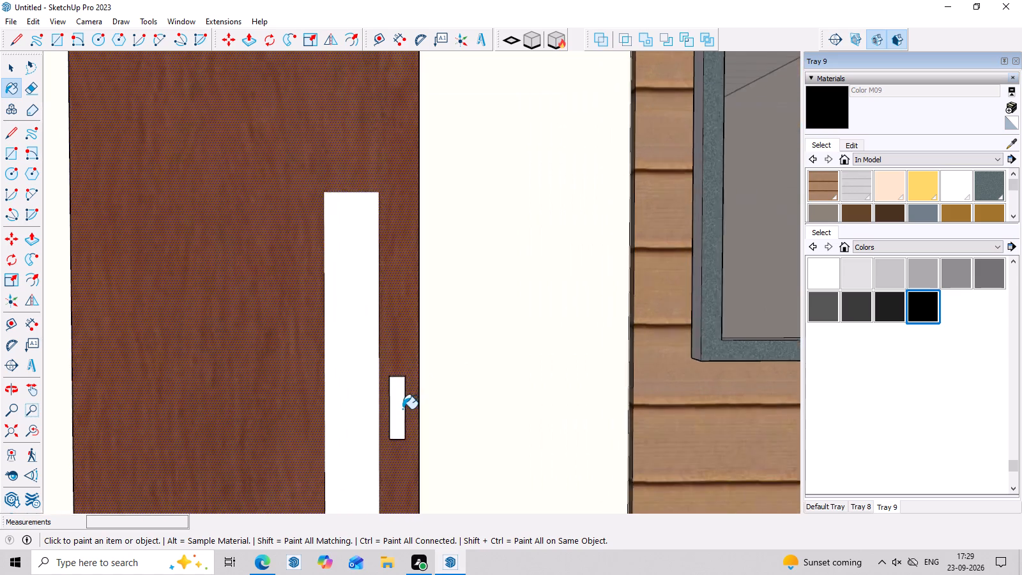
scroll(402, 409, "up", 9)
left_click(398, 374)
Paint the door handle's top face and underside with the same black Color M09.
middle_click_drag(399, 333, 390, 415)
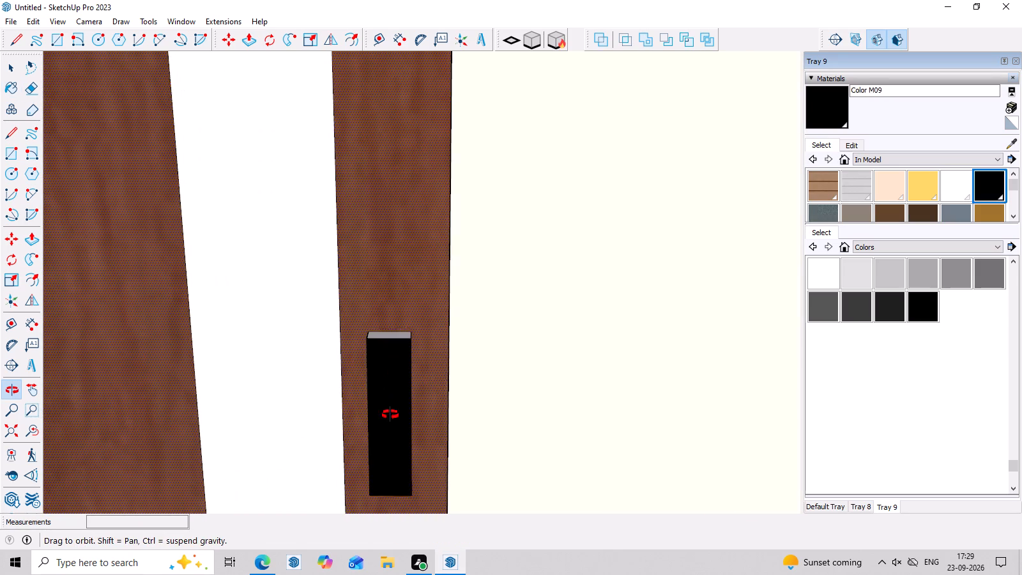
middle_click_drag(390, 415, 389, 436)
scroll(395, 316, "up", 6)
left_click(388, 346)
scroll(388, 346, "down", 2)
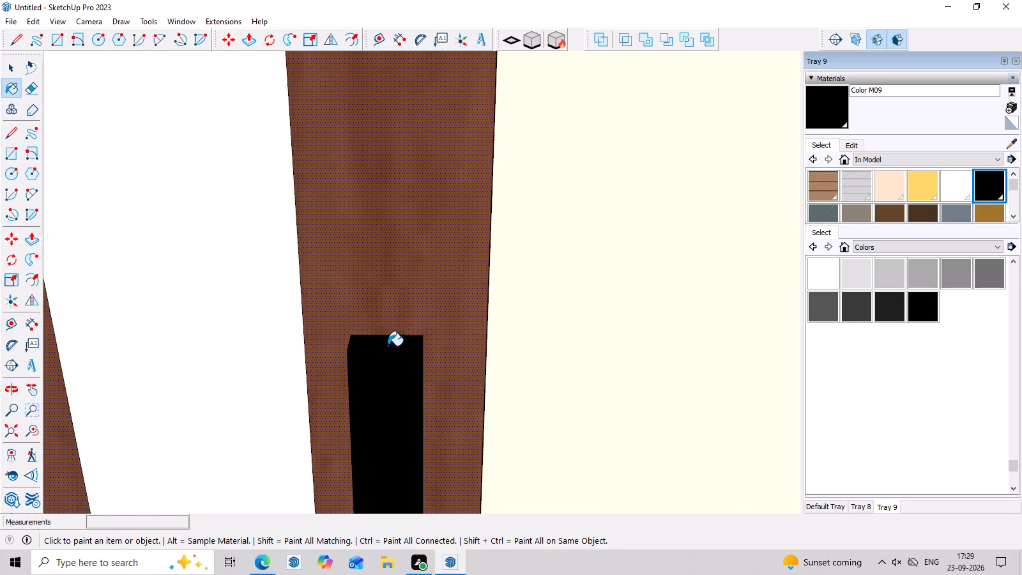
scroll(388, 346, "down", 13)
middle_click_drag(408, 433, 460, 40)
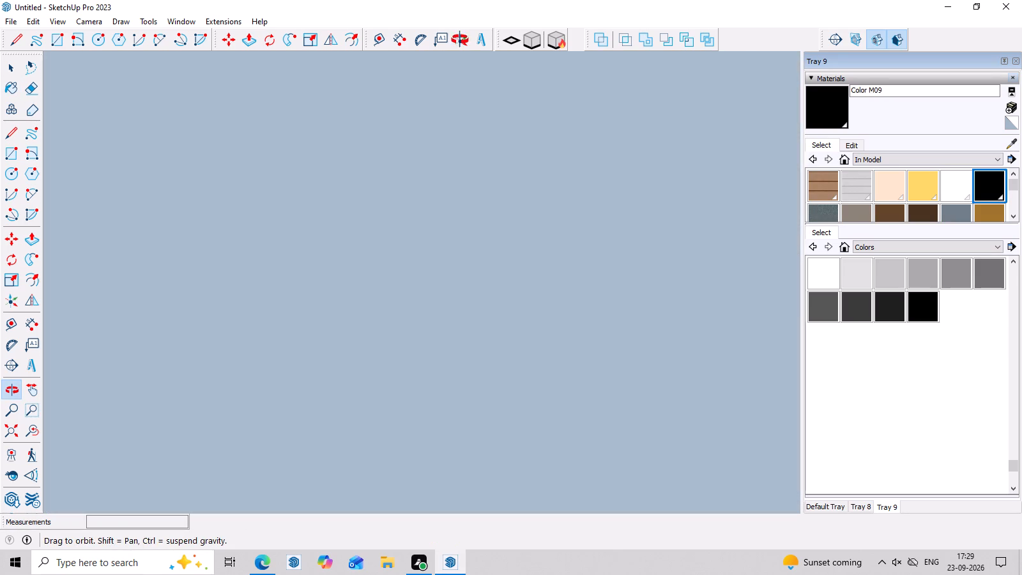
middle_click_drag(460, 40, 421, 284)
scroll(421, 295, "down", 5)
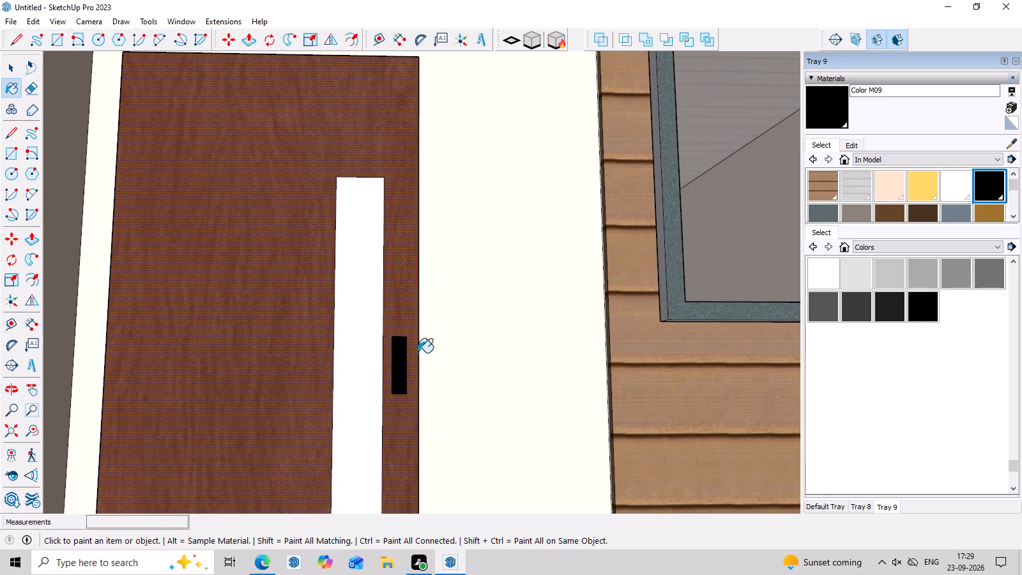
scroll(388, 404, "up", 10)
middle_click_drag(421, 375, 439, 275)
scroll(438, 284, "up", 1)
middle_click_drag(439, 275, 441, 258)
scroll(406, 332, "up", 6)
left_click(399, 355)
Examine the front elevation with the painted entrance door, first up close and as a whole house.
scroll(414, 353, "down", 2)
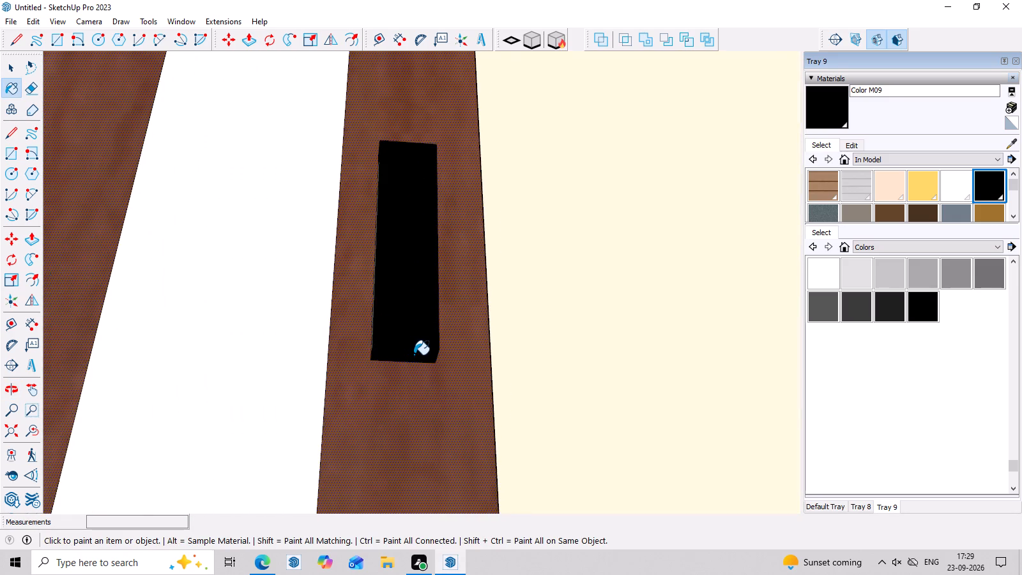
scroll(414, 355, "down", 20)
scroll(414, 355, "down", 4)
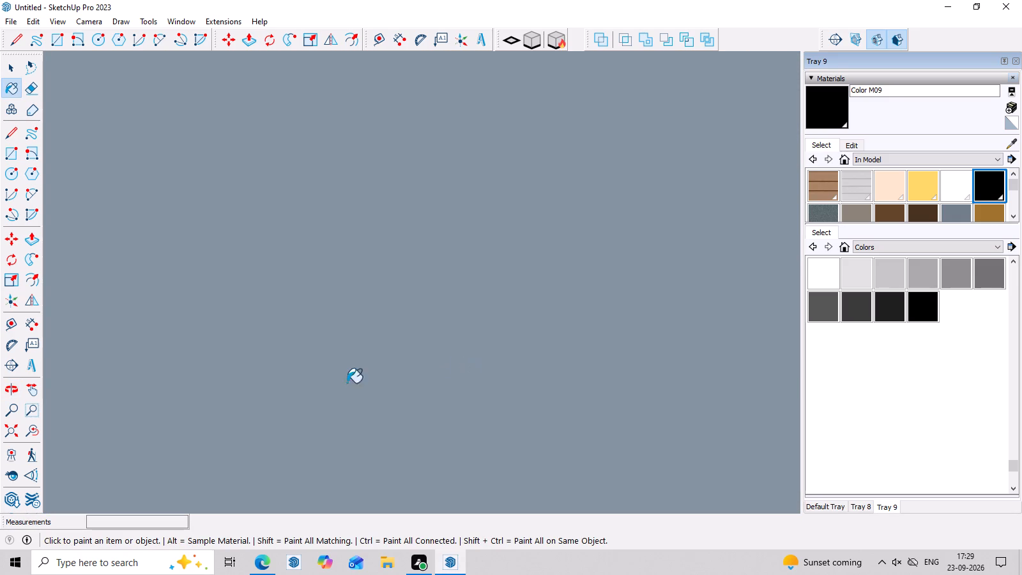
left_click(14, 429)
scroll(189, 392, "down", 6)
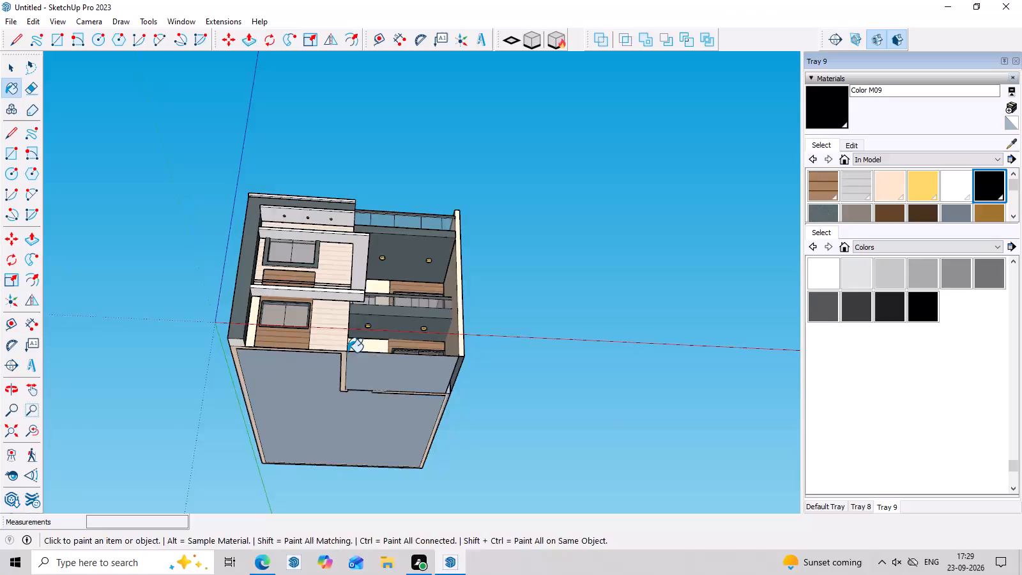
middle_click_drag(347, 352, 344, 478)
scroll(441, 381, "up", 11)
middle_click_drag(480, 324, 480, 341)
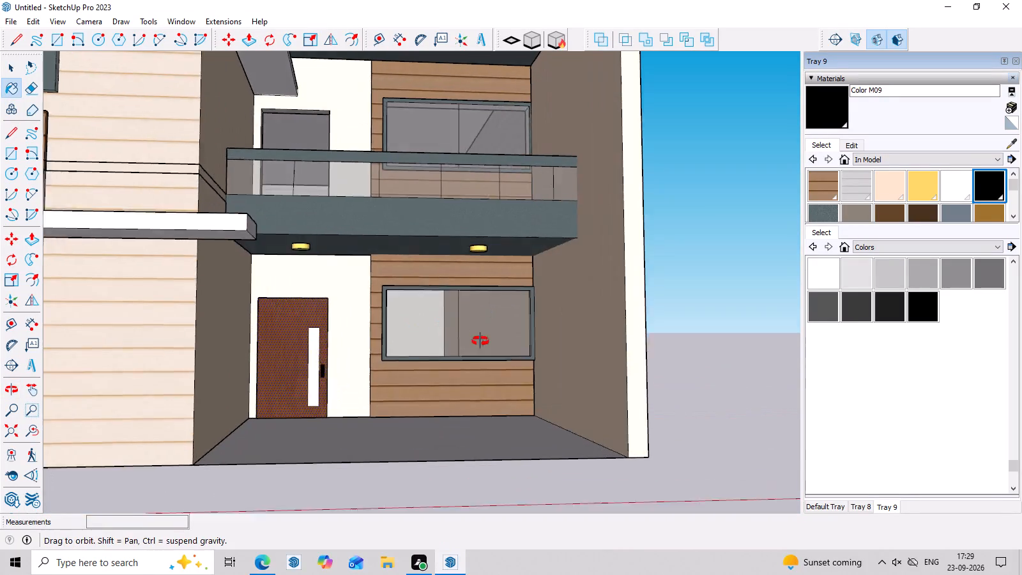
middle_click_drag(480, 341, 479, 358)
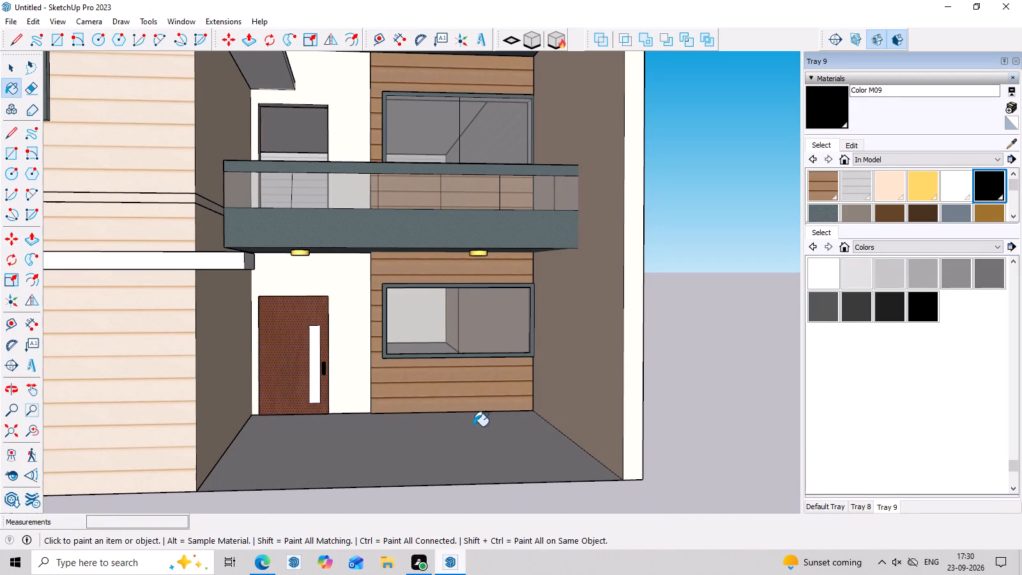
scroll(432, 270, "down", 7)
middle_click_drag(476, 273, 487, 378)
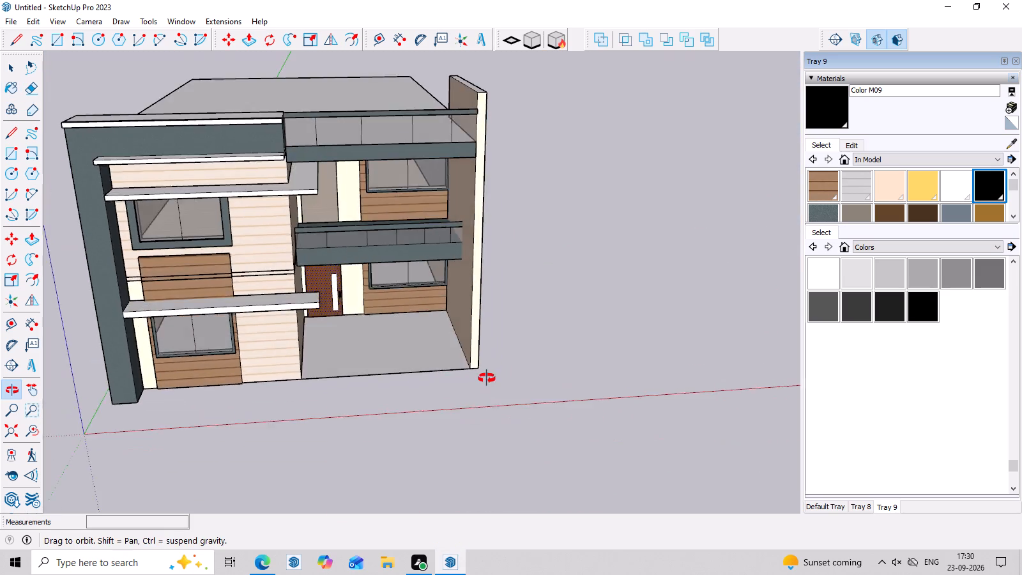
Examine the front elevation from several angles, including the balcony, recessed entrance, windows and side wall.
middle_click_drag(487, 378, 448, 254)
scroll(307, 174, "up", 8)
scroll(456, 268, "down", 3)
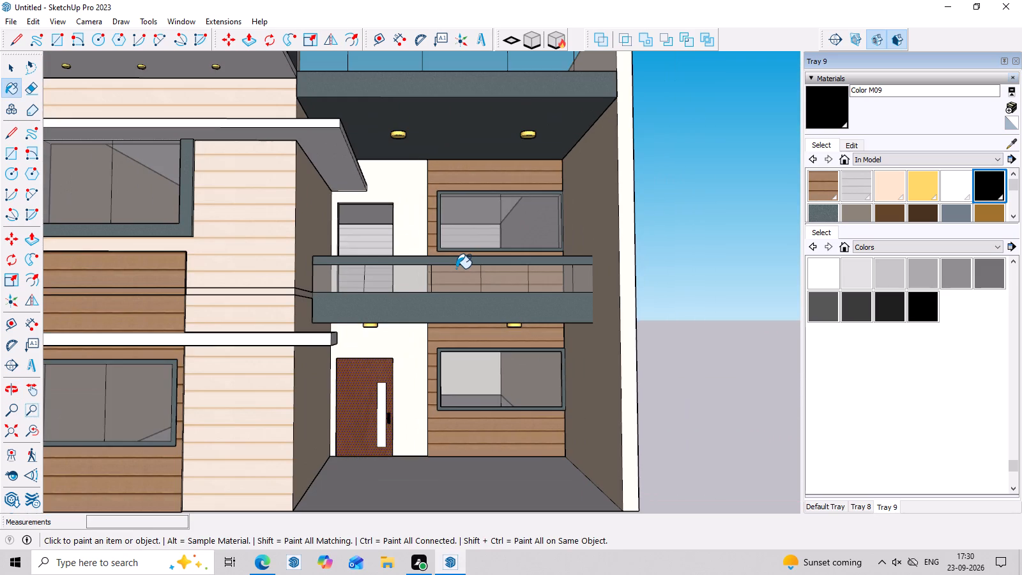
key("Escape")
scroll(351, 194, "down", 6)
middle_click_drag(465, 344, 575, 372)
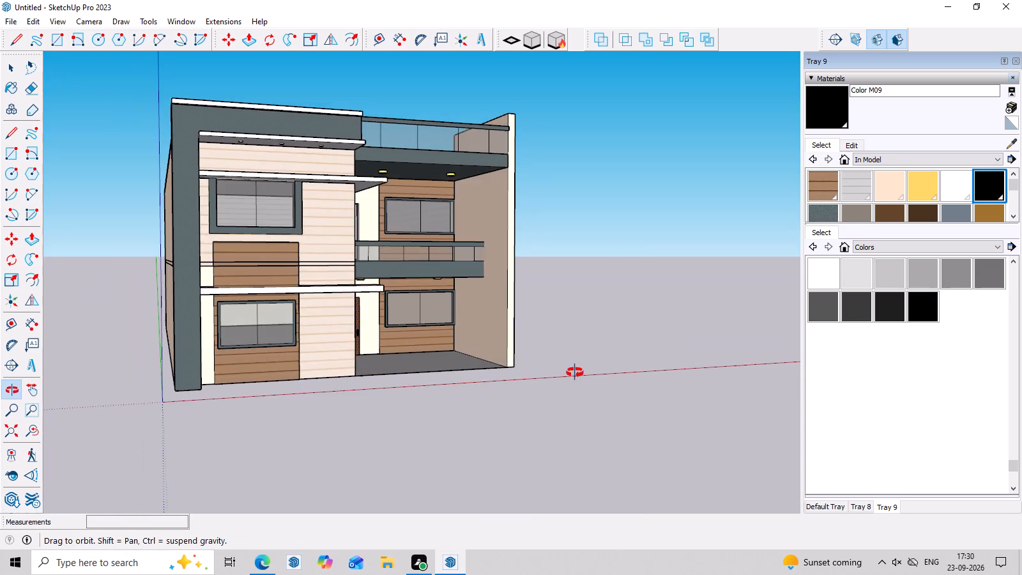
middle_click_drag(575, 372, 532, 388)
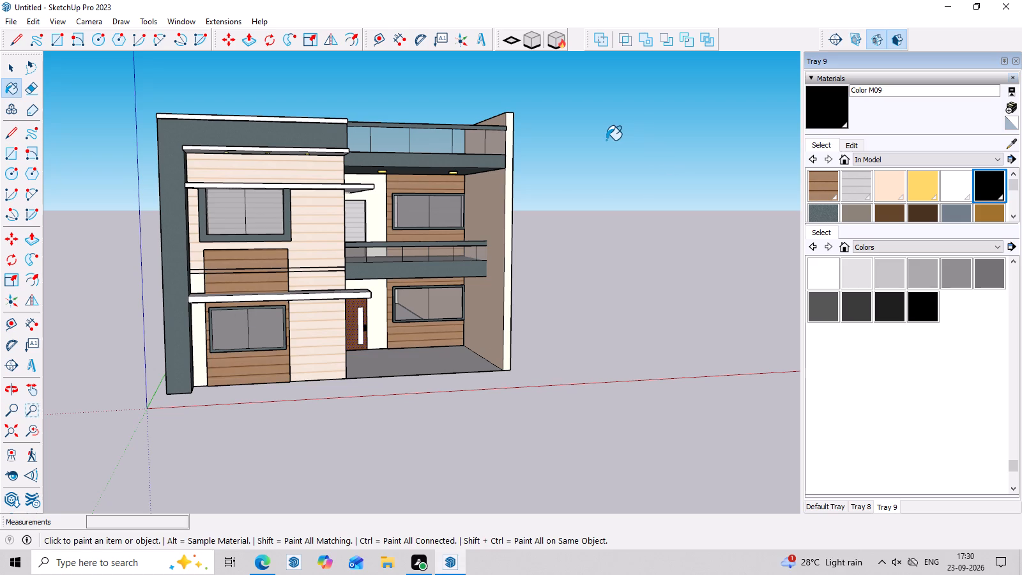
key("Escape")
scroll(400, 284, "up", 2)
key("space")
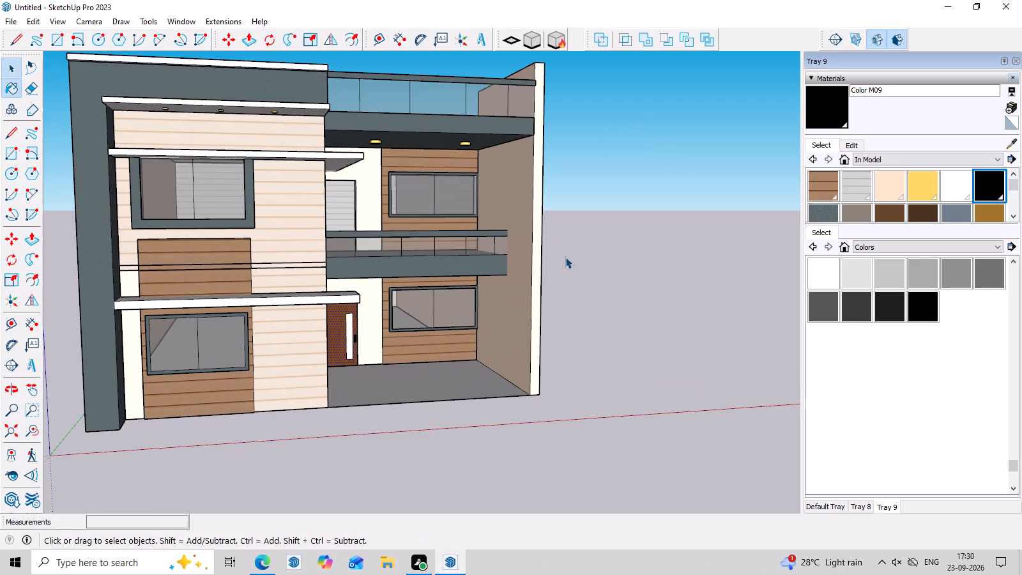
middle_click_drag(579, 226, 493, 233)
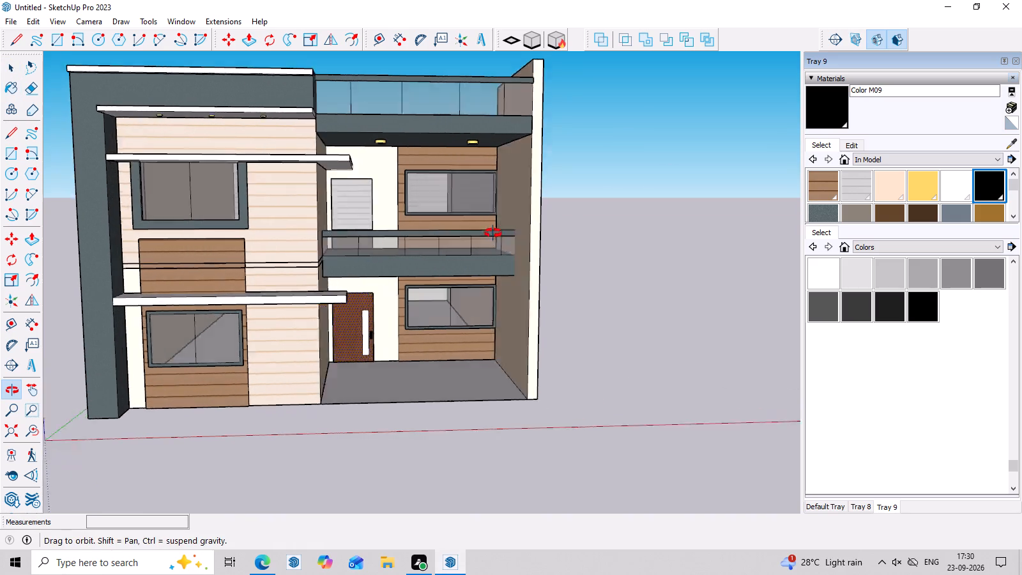
middle_click_drag(493, 233, 410, 217)
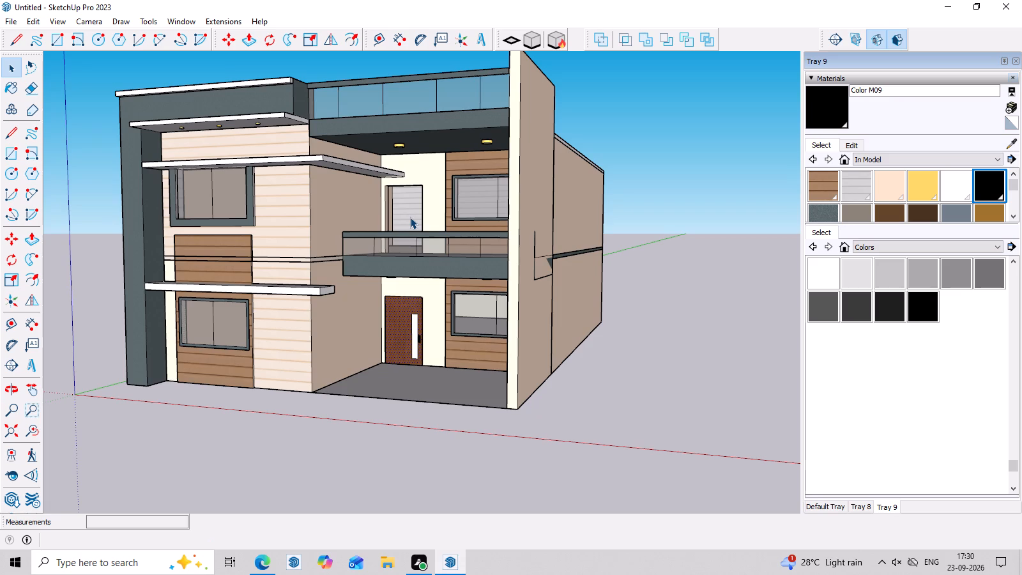
scroll(392, 207, "down", 3)
scroll(391, 204, "up", 5)
middle_click_drag(415, 211, 436, 268)
scroll(437, 268, "up", 7)
middle_click_drag(468, 224, 494, 142)
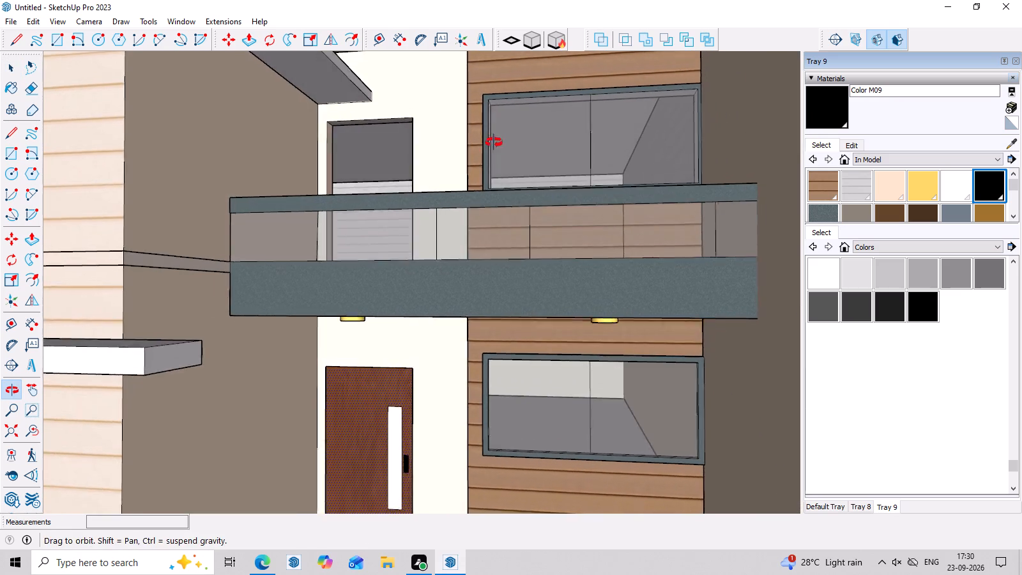
middle_click_drag(494, 142, 496, 132)
scroll(383, 444, "down", 6)
scroll(394, 456, "up", 4)
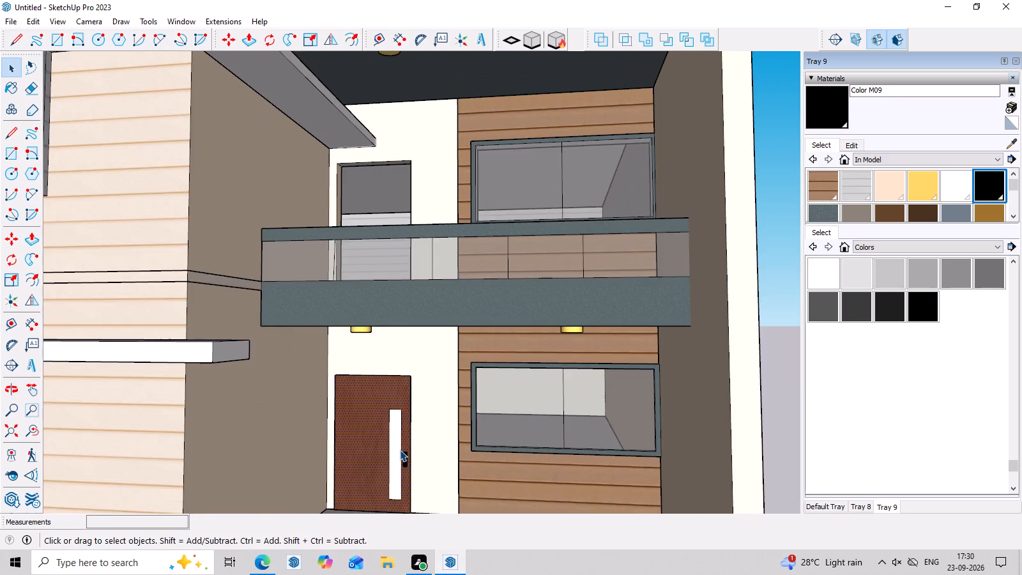
Paint the narrow vertical panel of the entrance door with Wood Lumber ButtJoined from the Wood materials.
scroll(400, 450, "up", 3)
left_click(392, 414)
scroll(392, 414, "up", 4)
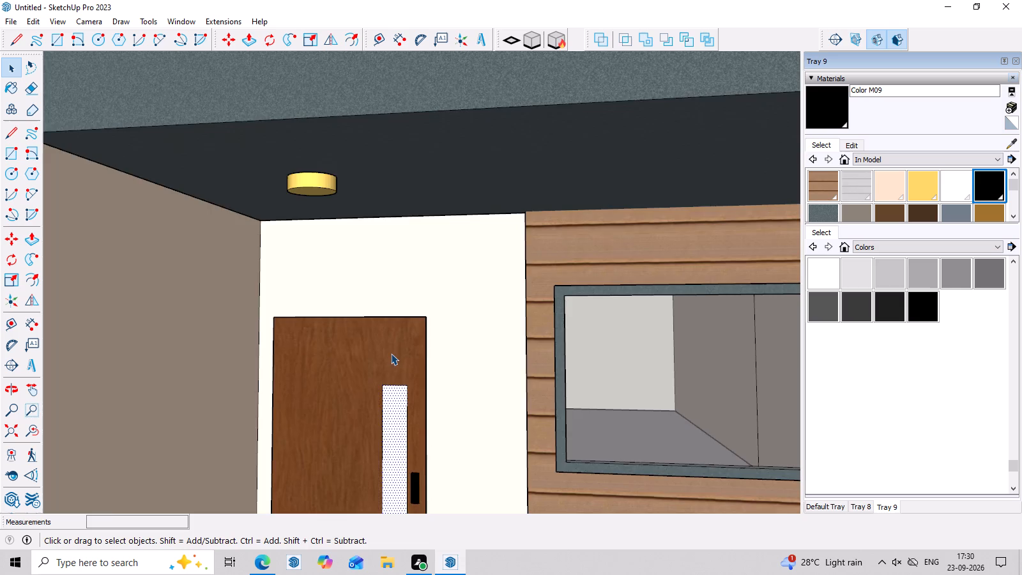
scroll(391, 353, "down", 10)
scroll(392, 400, "up", 2)
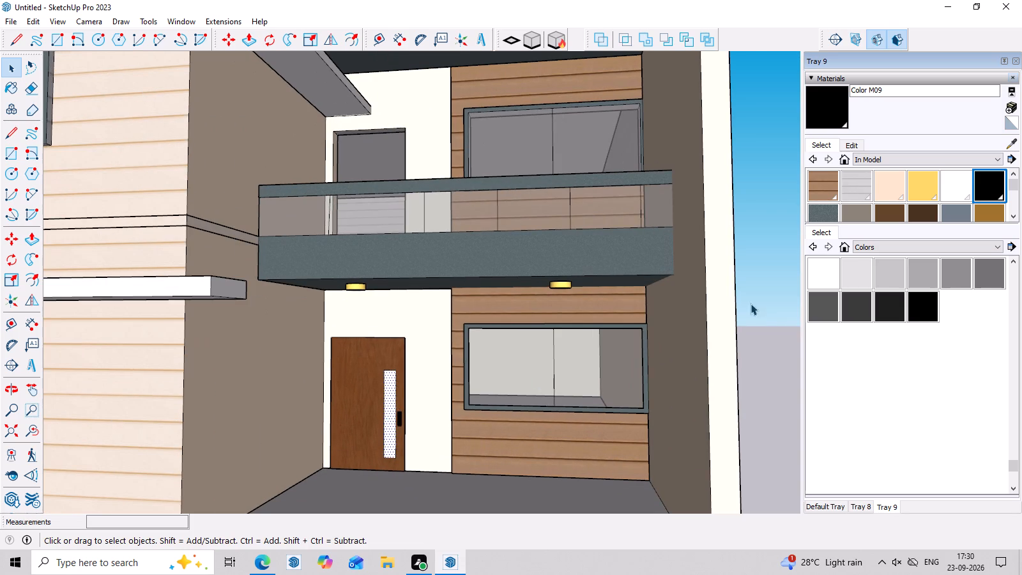
scroll(898, 208, "up", 2)
left_click(885, 245)
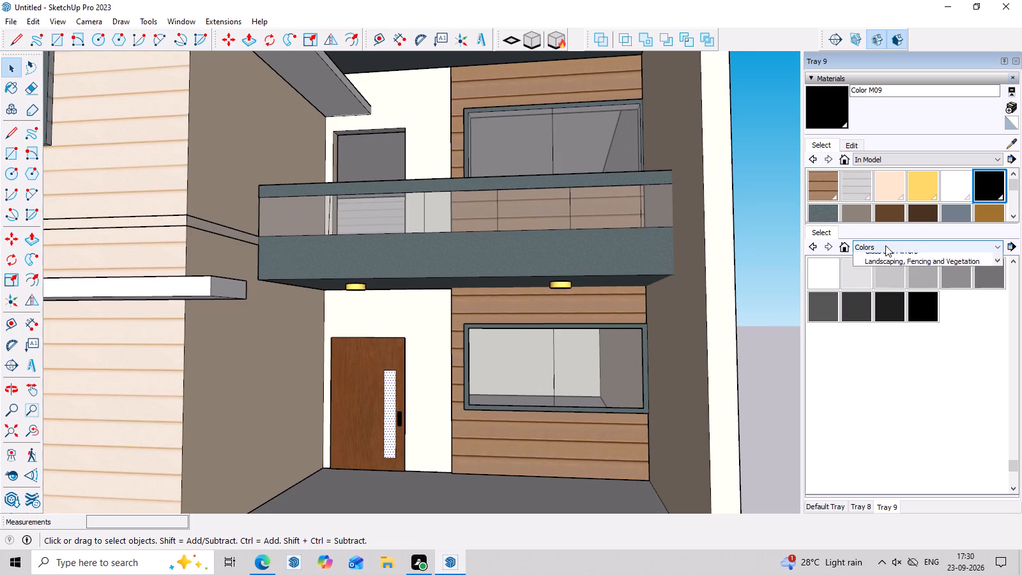
scroll(892, 296, "down", 3)
left_click(892, 353)
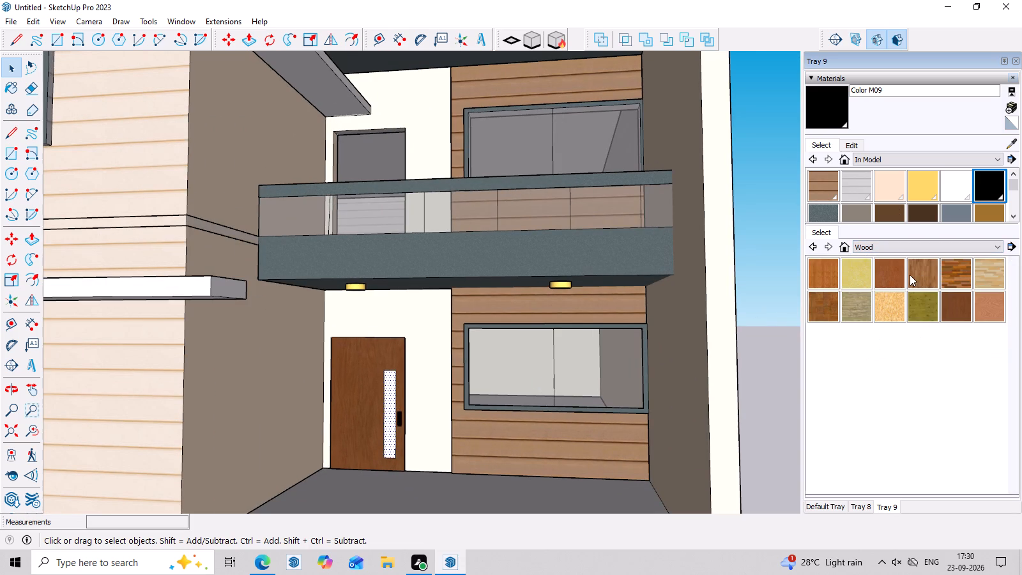
scroll(909, 275, "down", 6)
scroll(943, 303, "up", 3)
scroll(908, 314, "down", 6)
left_click(850, 300)
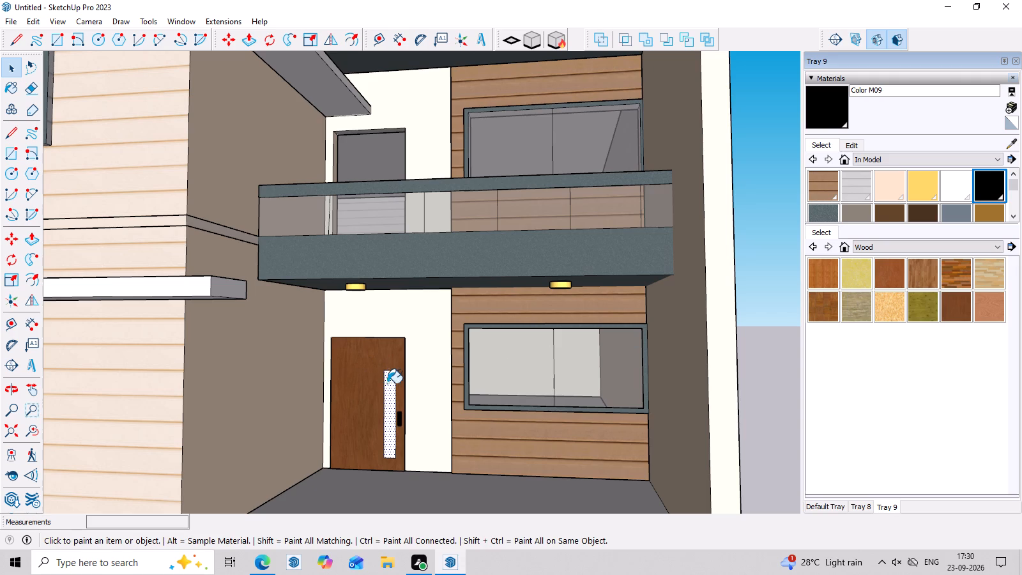
scroll(390, 389, "up", 7)
left_click(393, 383)
scroll(393, 383, "down", 10)
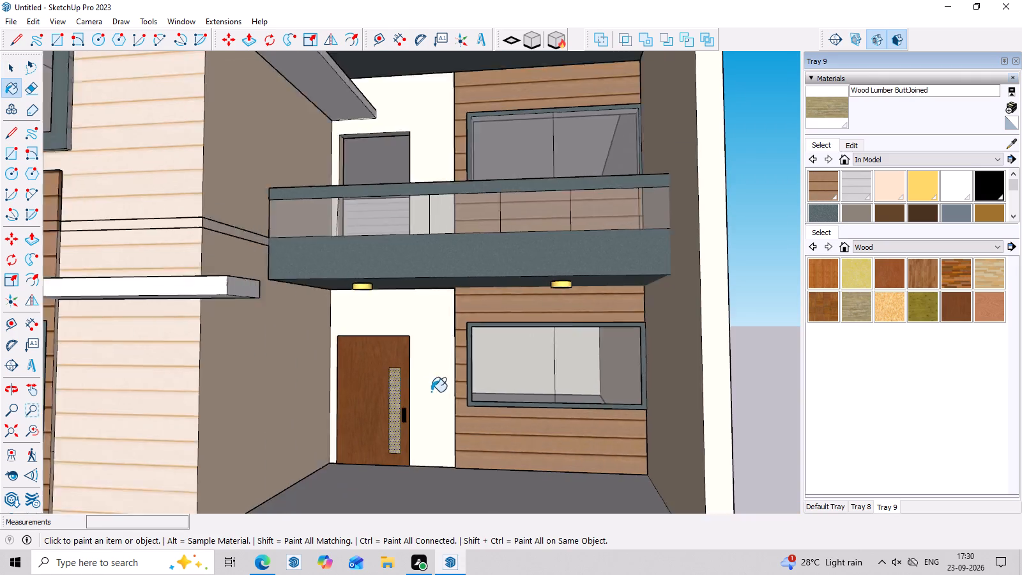
scroll(431, 392, "down", 1)
key("Escape")
key("space")
Examine the house all the way round, including the side walls, roof, rear wall and front elevation.
scroll(594, 347, "down", 5)
middle_click_drag(632, 344, 72, 305)
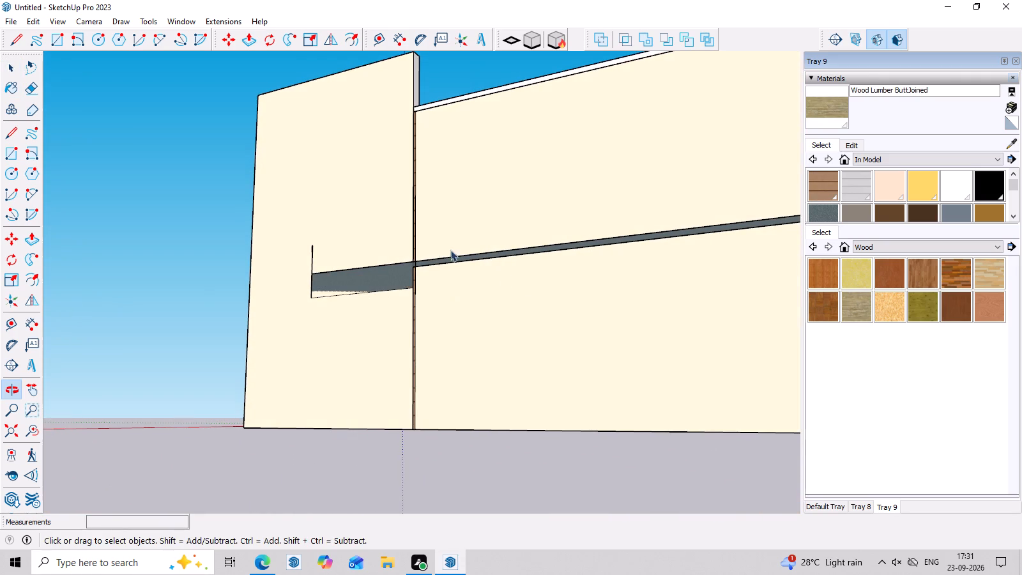
scroll(387, 201, "down", 7)
middle_click_drag(427, 232, 459, 394)
scroll(468, 393, "down", 2)
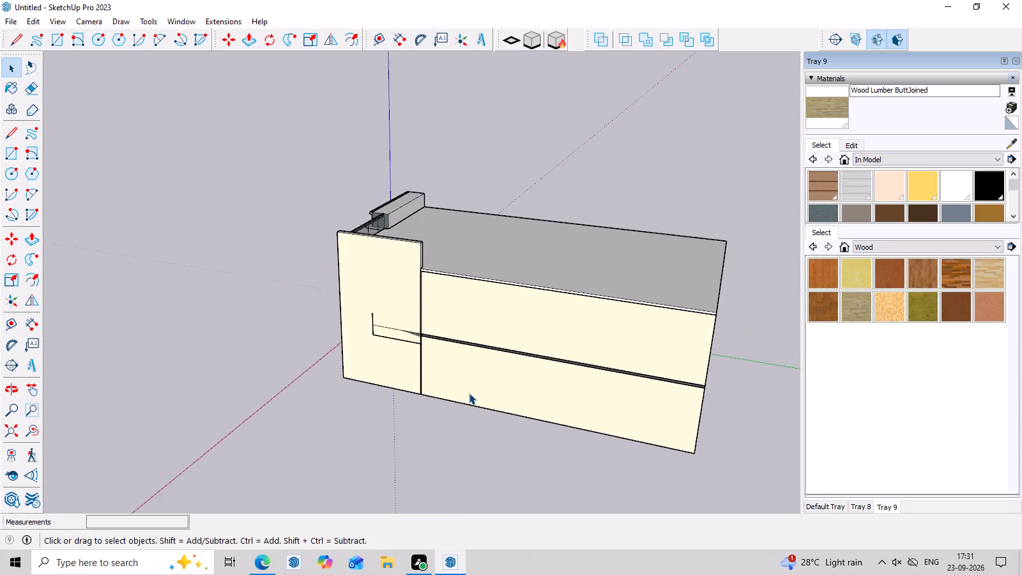
scroll(469, 393, "down", 2)
middle_click_drag(545, 372, 185, 311)
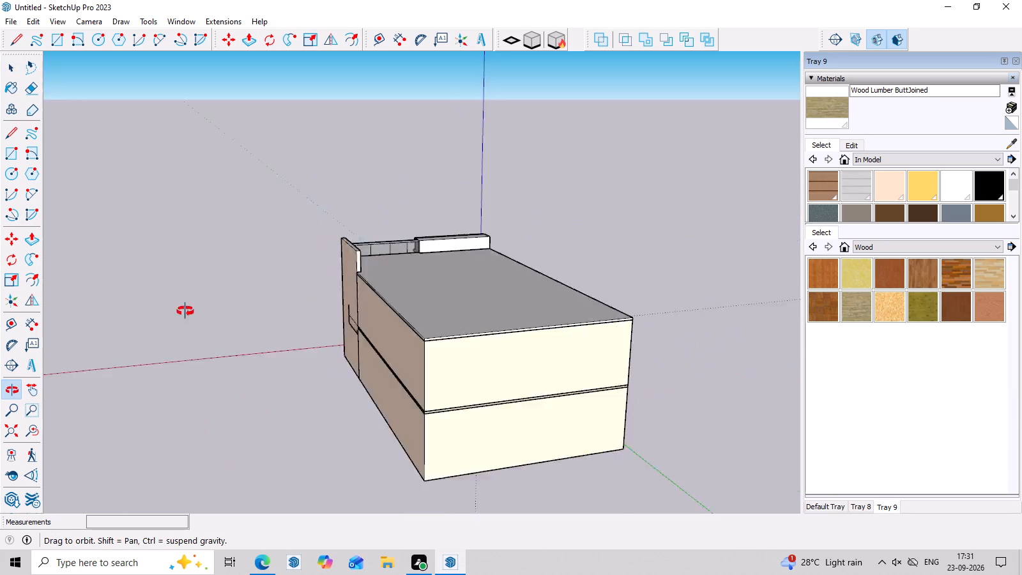
middle_click_drag(185, 311, 96, 242)
scroll(197, 246, "down", 6)
middle_click_drag(312, 304, 312, 355)
scroll(332, 334, "up", 7)
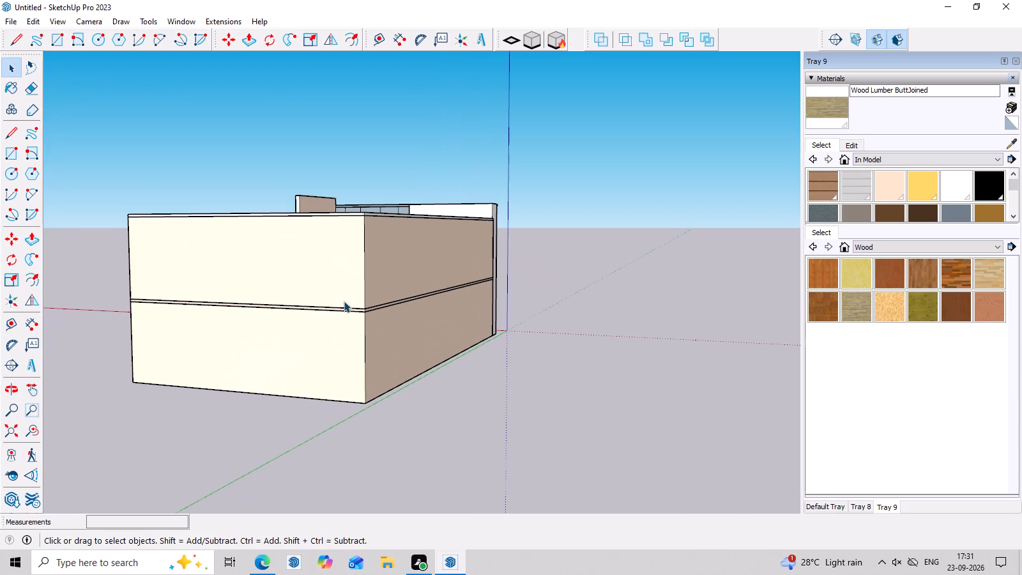
middle_click_drag(439, 314, 47, 341)
middle_click_drag(450, 283, 166, 286)
middle_click_drag(630, 318, 378, 328)
scroll(456, 323, "up", 6)
middle_click_drag(546, 224, 606, 89)
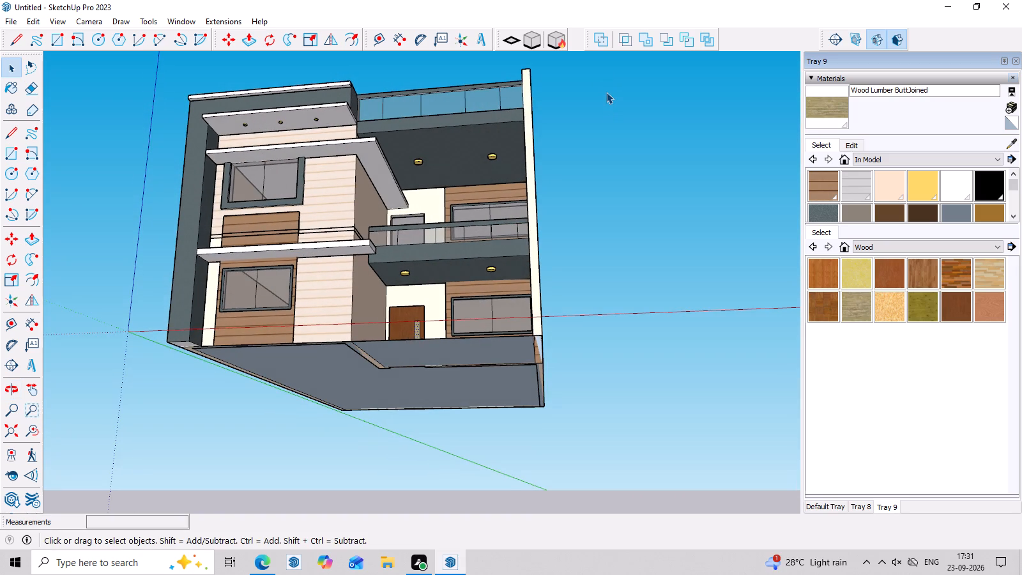
Examine the outer side wall where the intermediate floor slab and balcony meet its surface.
middle_click_drag(606, 92, 172, 73)
scroll(665, 52, "down", 4)
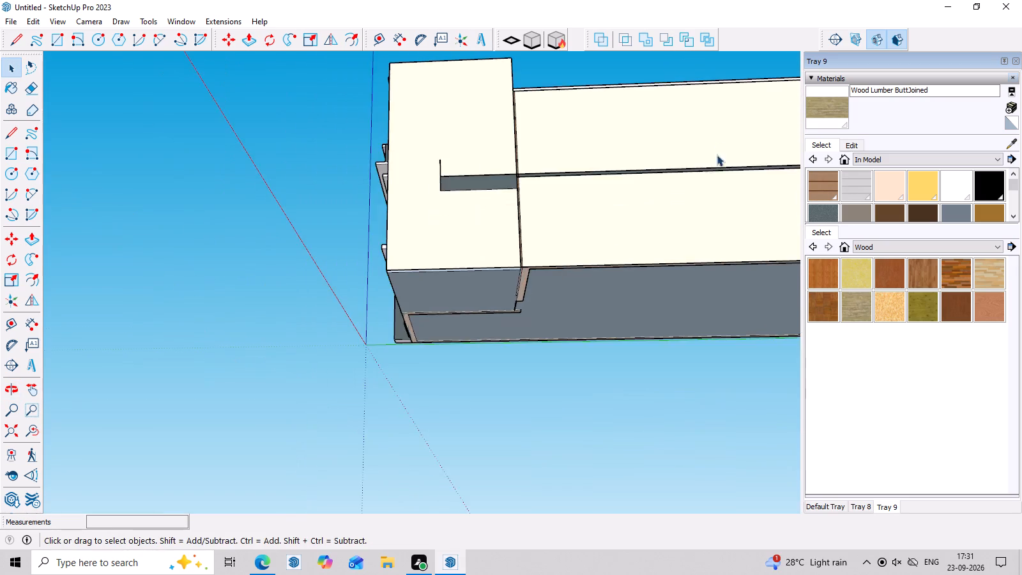
scroll(717, 155, "down", 8)
scroll(539, 130, "down", 9)
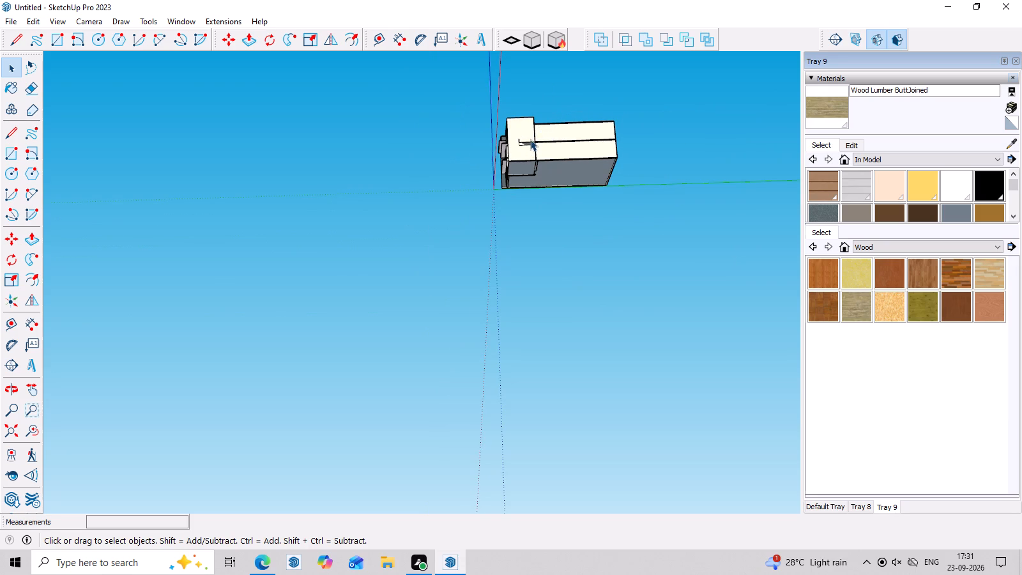
scroll(527, 120, "down", 6)
middle_click_drag(513, 158, 759, 286)
scroll(470, 155, "up", 5)
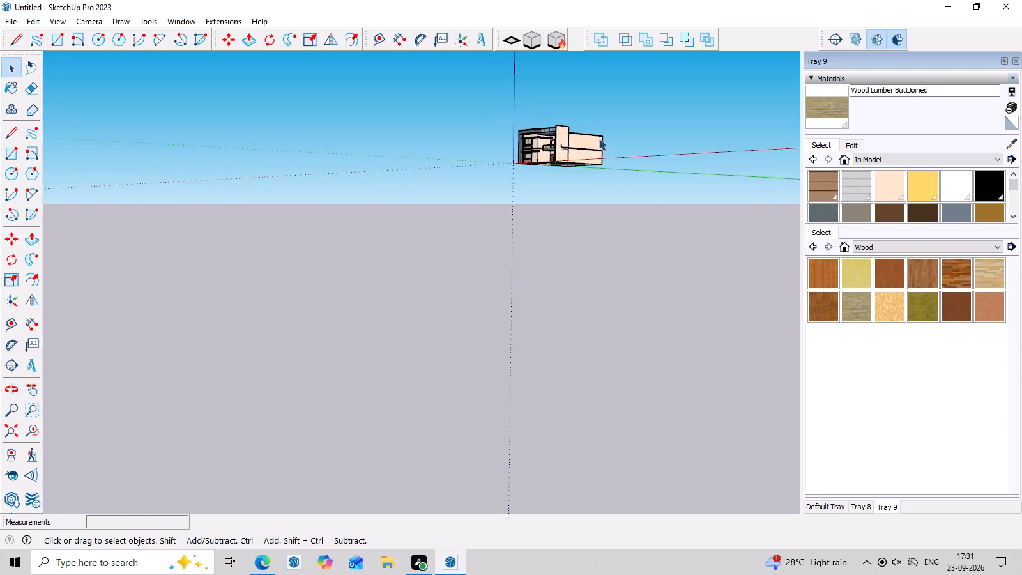
scroll(599, 139, "up", 18)
middle_click_drag(621, 292, 740, 302)
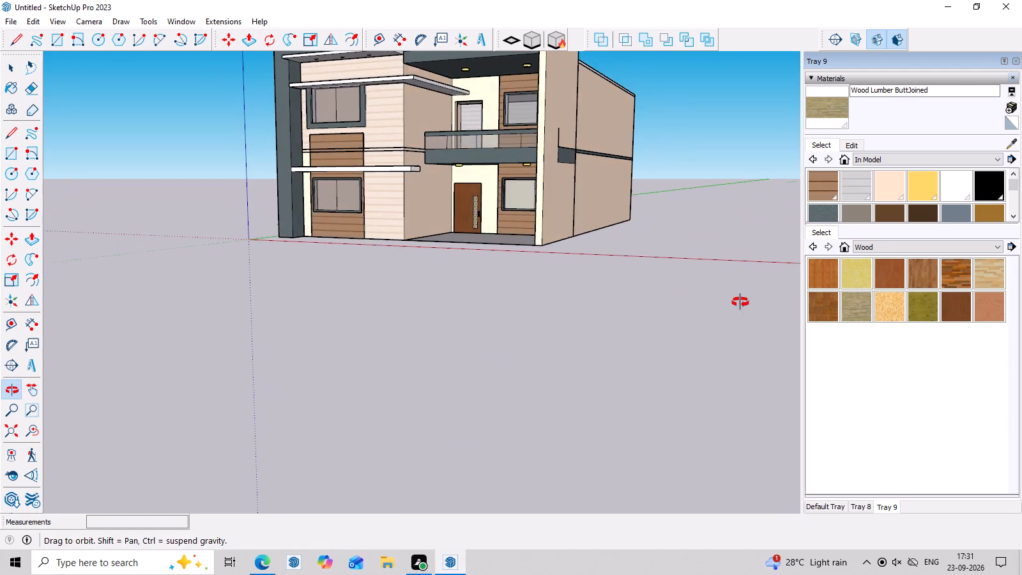
middle_click_drag(740, 302, 759, 302)
middle_click_drag(680, 314, 268, 273)
scroll(552, 77, "down", 3)
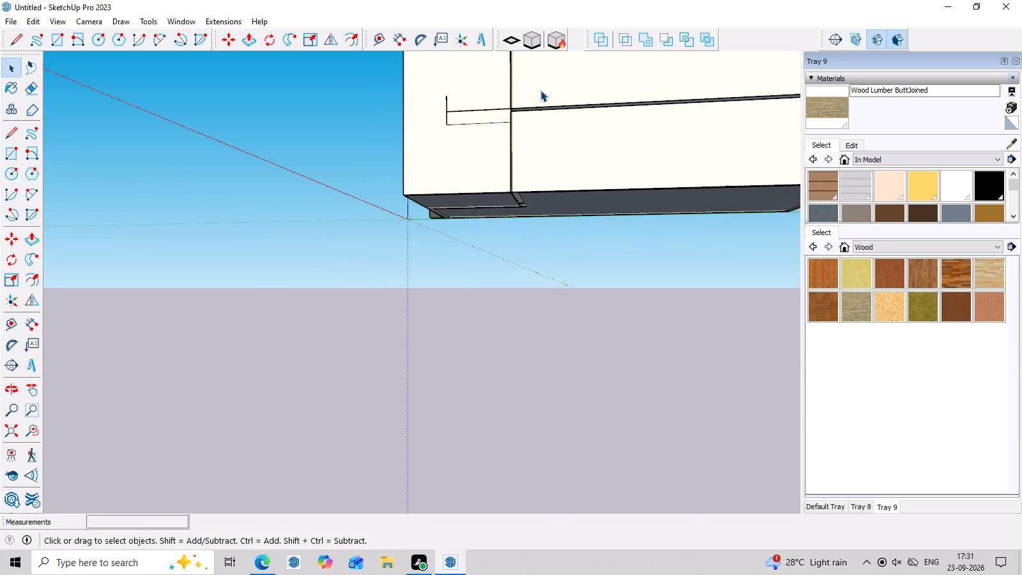
scroll(540, 90, "down", 6)
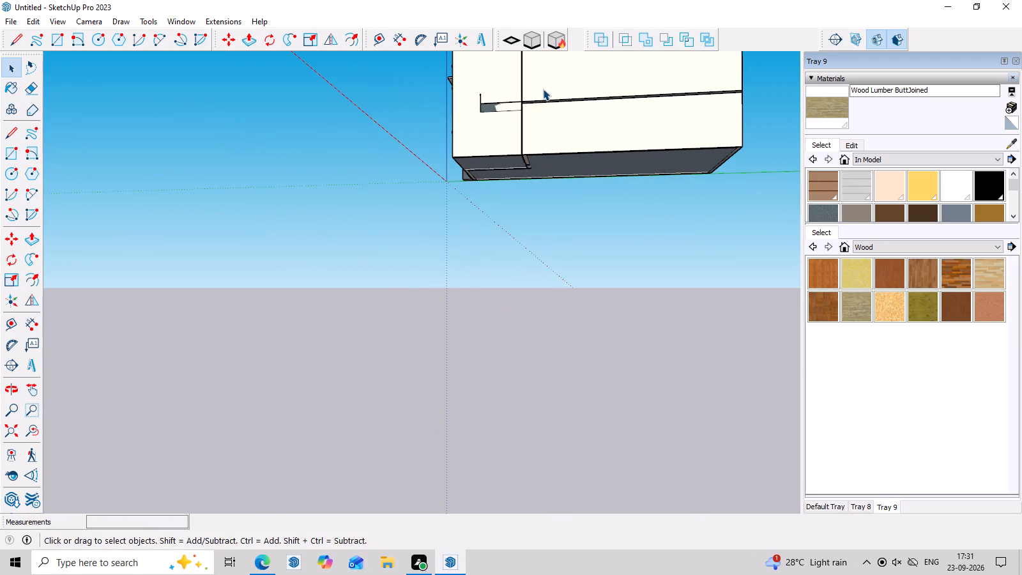
scroll(544, 89, "down", 7)
scroll(538, 89, "up", 15)
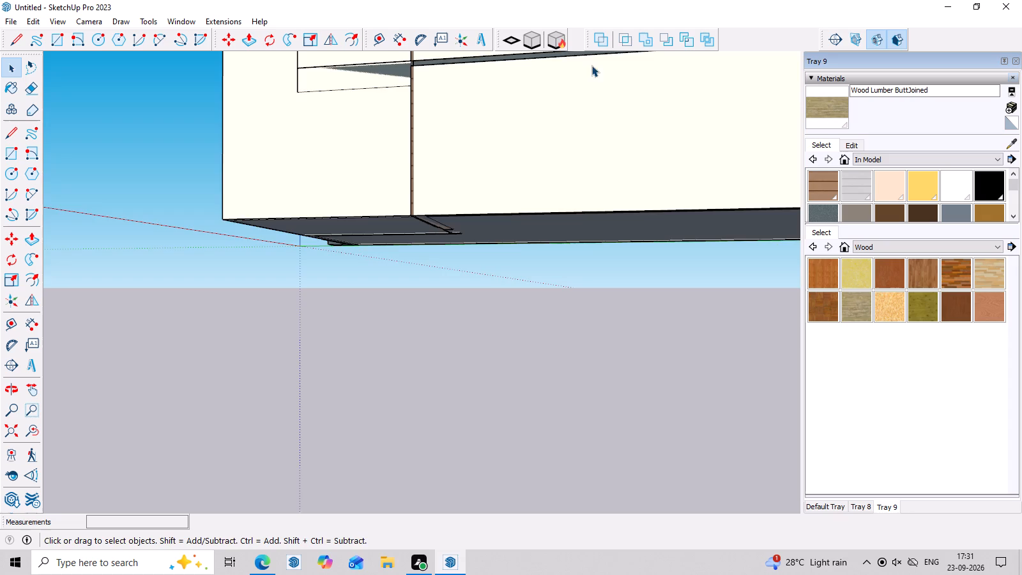
scroll(591, 65, "up", 4)
scroll(466, 137, "down", 2)
middle_click_drag(464, 159, 450, 266)
scroll(489, 195, "up", 19)
middle_click_drag(369, 171, 364, 152)
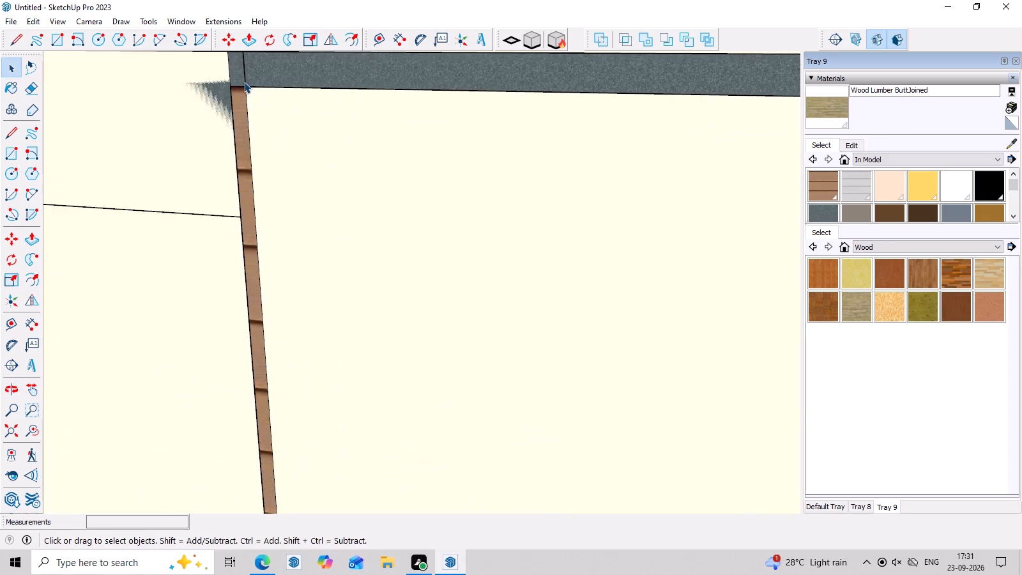
scroll(244, 82, "down", 20)
scroll(244, 82, "down", 8)
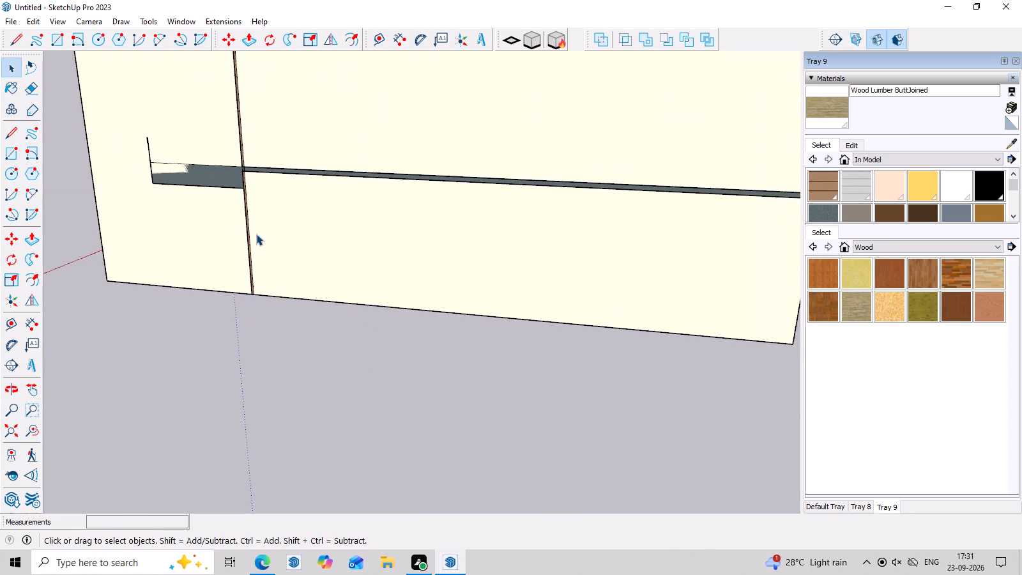
scroll(256, 234, "down", 6)
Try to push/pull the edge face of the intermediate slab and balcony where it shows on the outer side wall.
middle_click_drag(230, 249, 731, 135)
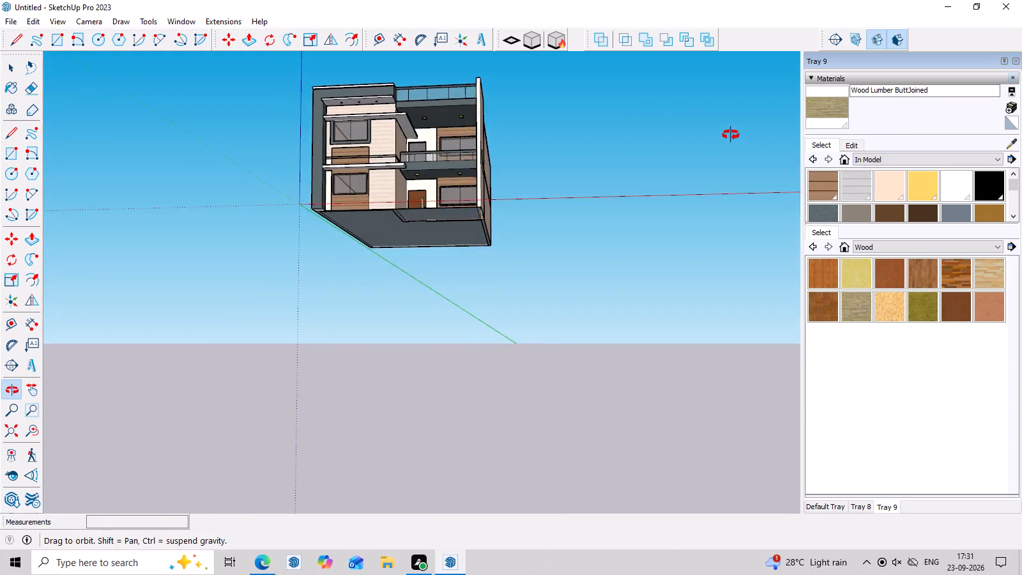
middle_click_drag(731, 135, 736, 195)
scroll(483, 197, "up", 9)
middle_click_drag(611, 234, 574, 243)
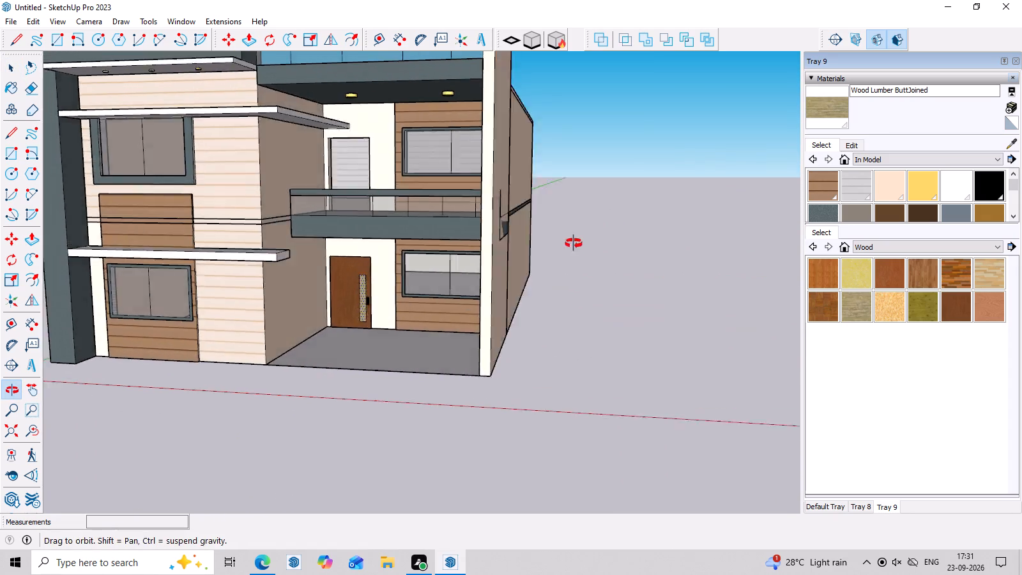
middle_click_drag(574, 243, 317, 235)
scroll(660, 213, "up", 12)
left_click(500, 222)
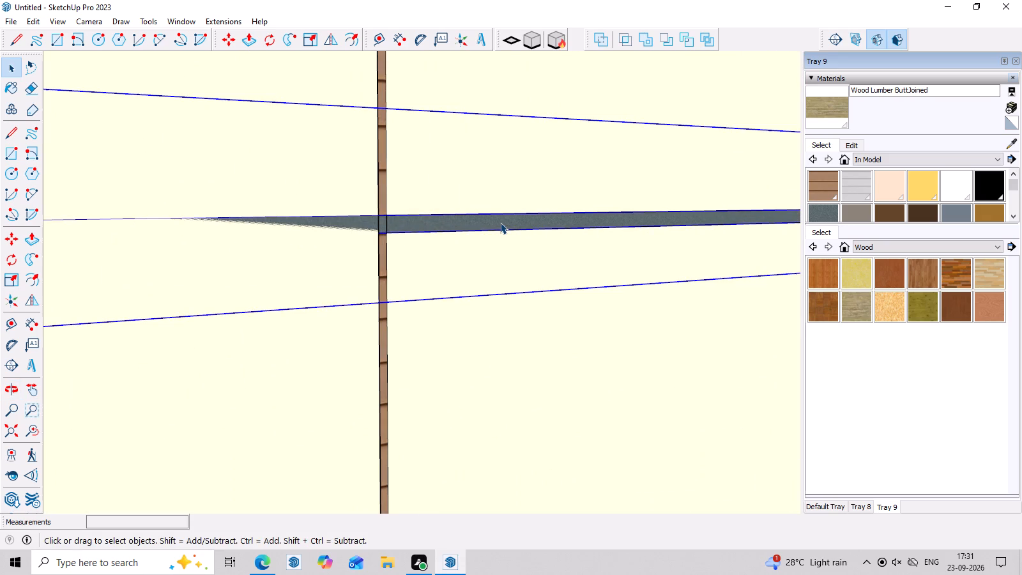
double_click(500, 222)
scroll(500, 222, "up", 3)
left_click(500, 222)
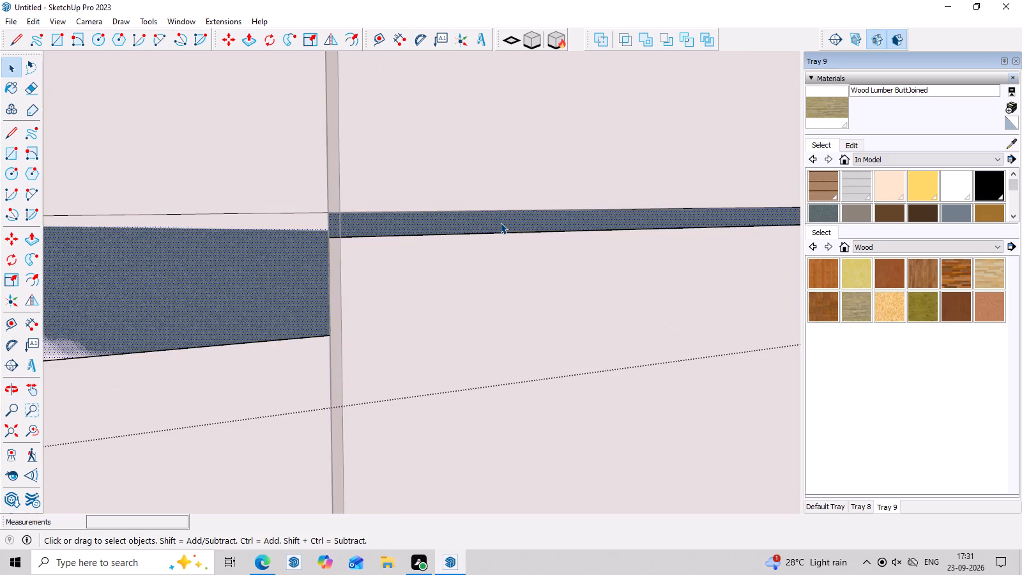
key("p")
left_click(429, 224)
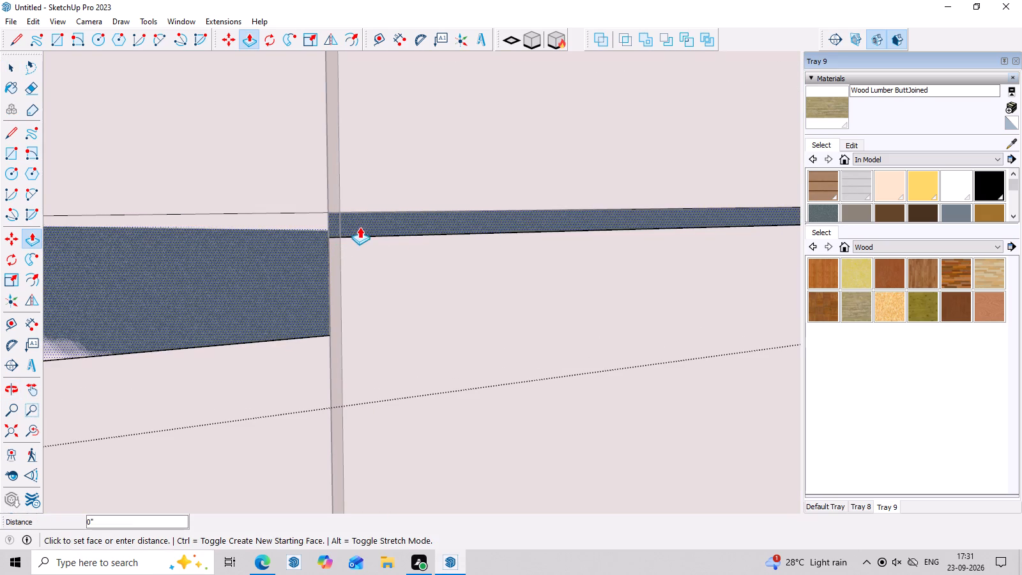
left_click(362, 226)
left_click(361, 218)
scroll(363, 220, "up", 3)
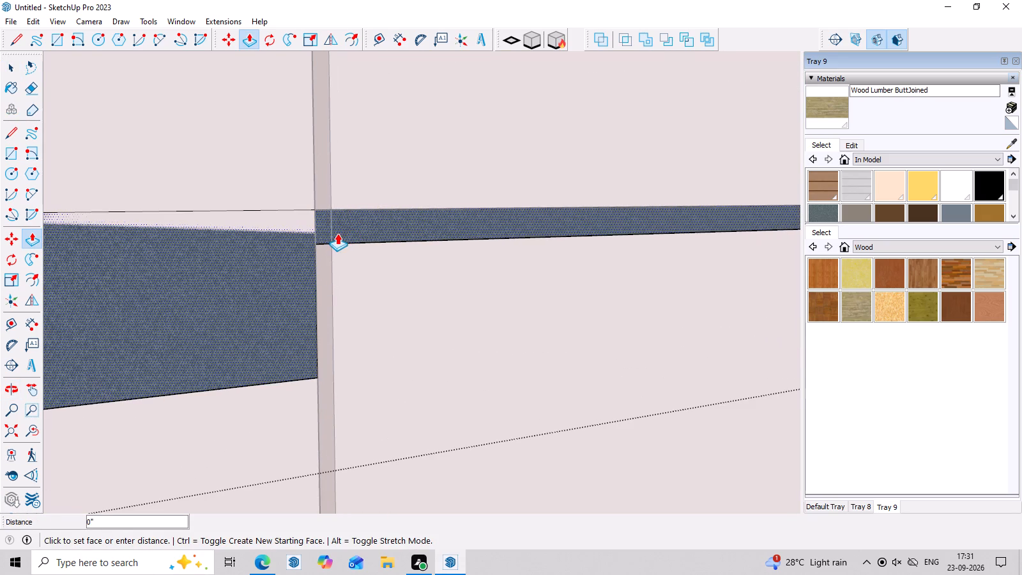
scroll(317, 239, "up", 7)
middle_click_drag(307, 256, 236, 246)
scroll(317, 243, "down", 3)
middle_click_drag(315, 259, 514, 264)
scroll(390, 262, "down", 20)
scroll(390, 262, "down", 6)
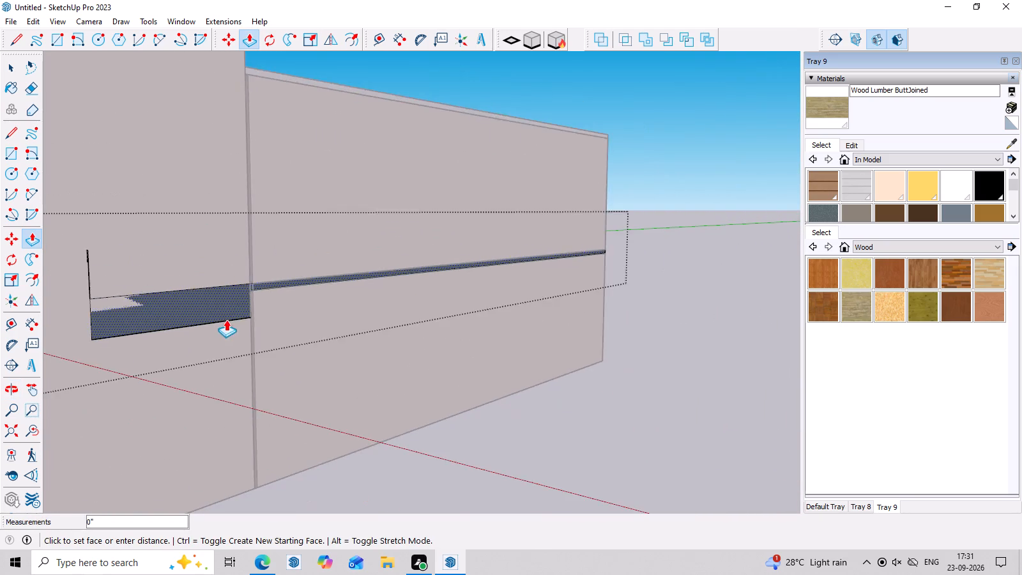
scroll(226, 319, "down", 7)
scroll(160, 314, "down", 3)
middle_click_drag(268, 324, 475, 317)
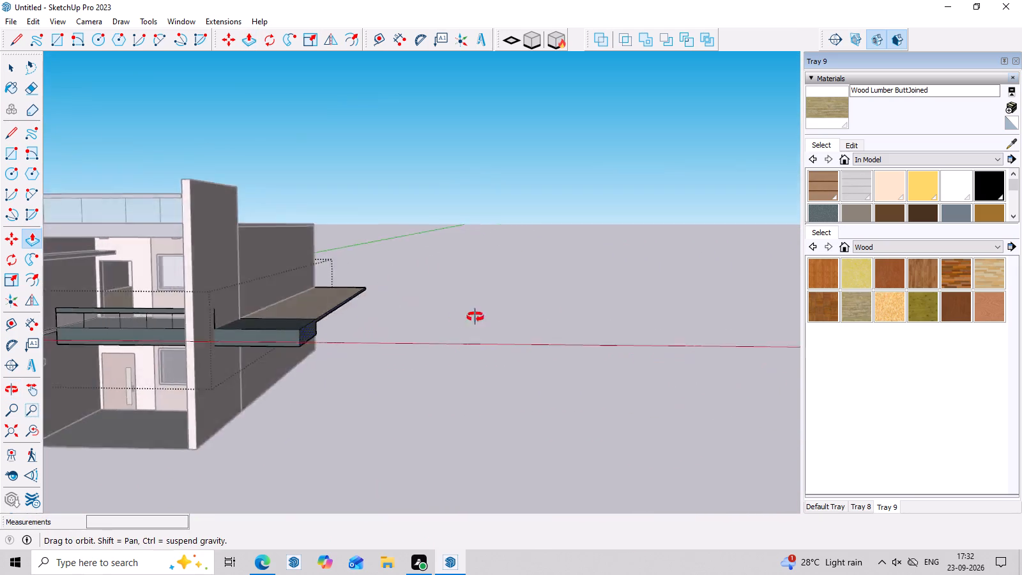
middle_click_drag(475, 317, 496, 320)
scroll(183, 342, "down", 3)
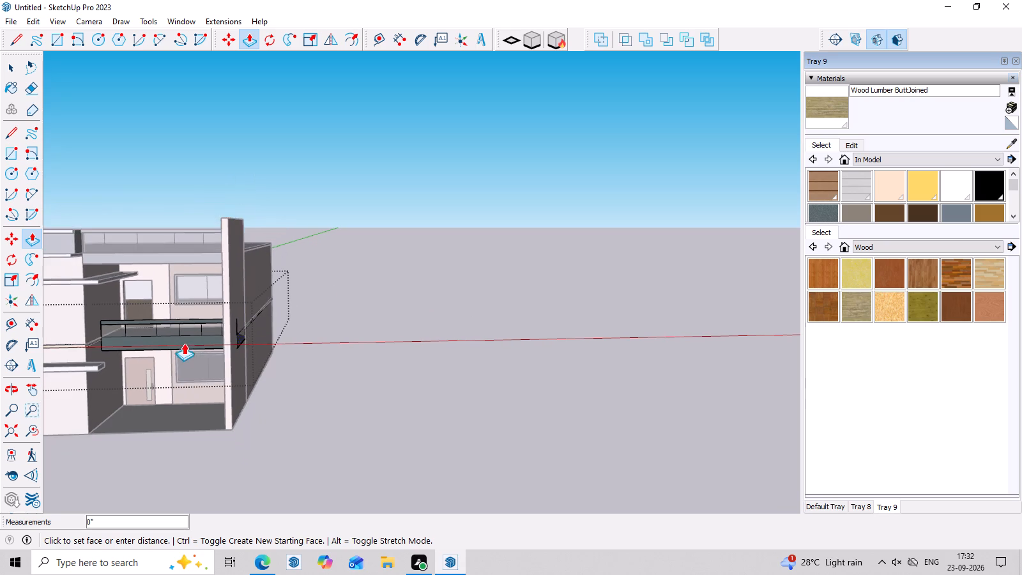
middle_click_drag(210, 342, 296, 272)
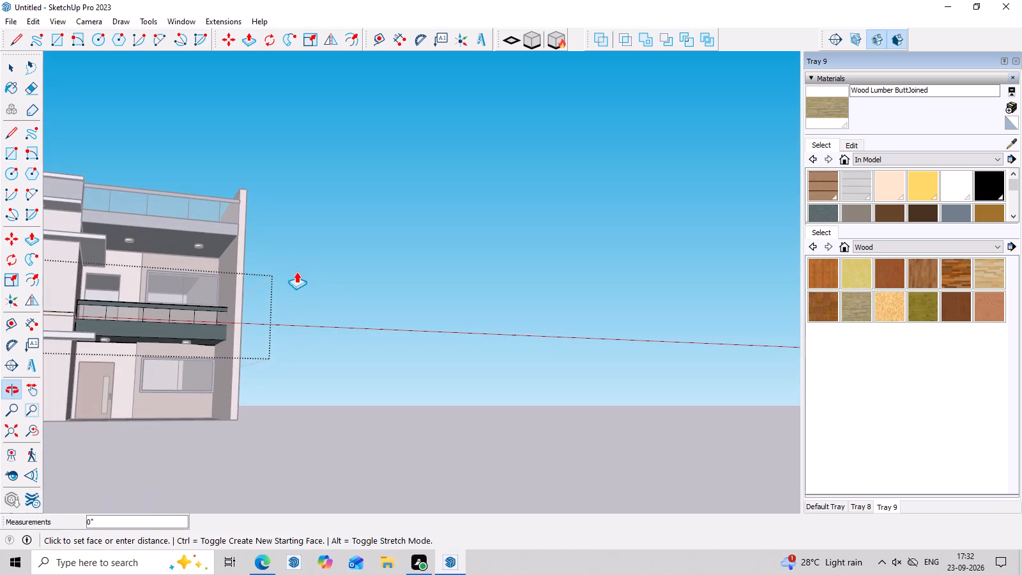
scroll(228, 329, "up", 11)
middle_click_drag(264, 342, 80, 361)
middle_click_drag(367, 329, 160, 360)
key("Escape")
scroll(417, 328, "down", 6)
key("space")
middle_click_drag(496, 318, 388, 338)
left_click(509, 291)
Examine the outer side wall around the exposed intermediate slab and balcony edge, from above and straight on.
scroll(510, 292, "down", 7)
middle_click_drag(515, 306, 517, 390)
scroll(376, 309, "up", 2)
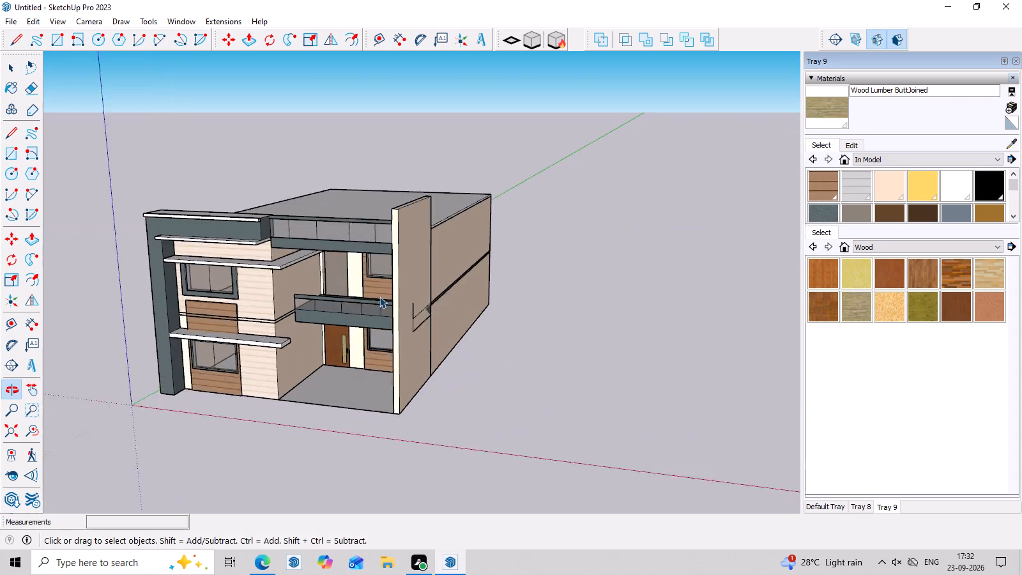
scroll(379, 296, "up", 7)
middle_click_drag(510, 347, 236, 254)
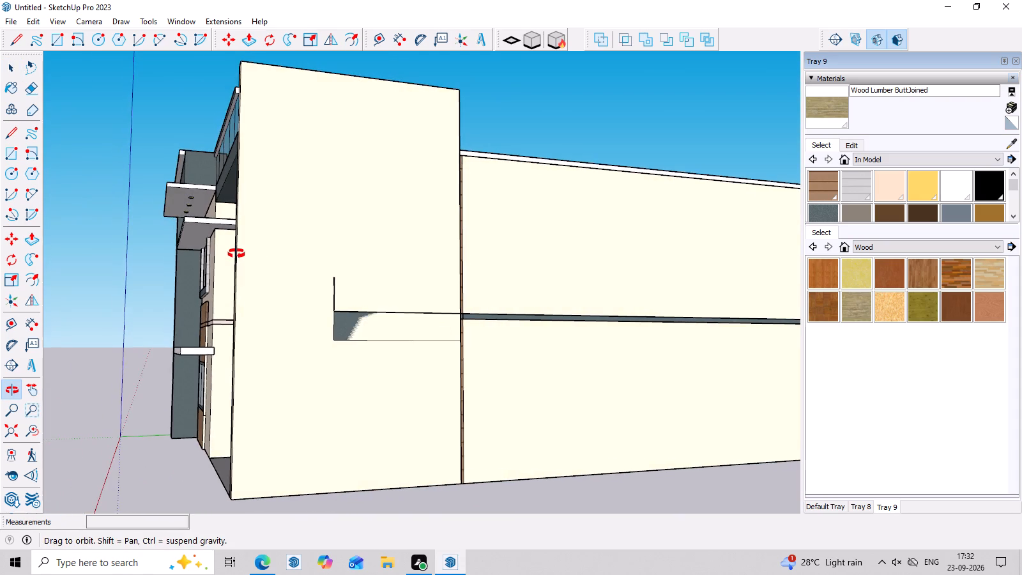
middle_click_drag(236, 254, 151, 273)
scroll(218, 236, "down", 8)
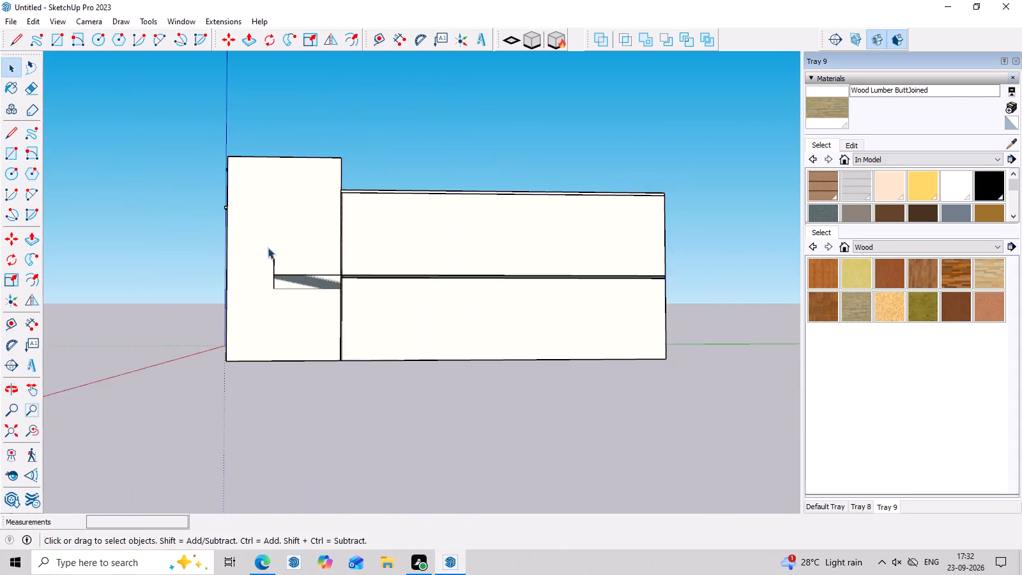
scroll(268, 247, "down", 3)
middle_click_drag(325, 289, 483, 397)
scroll(484, 381, "down", 2)
scroll(344, 269, "up", 5)
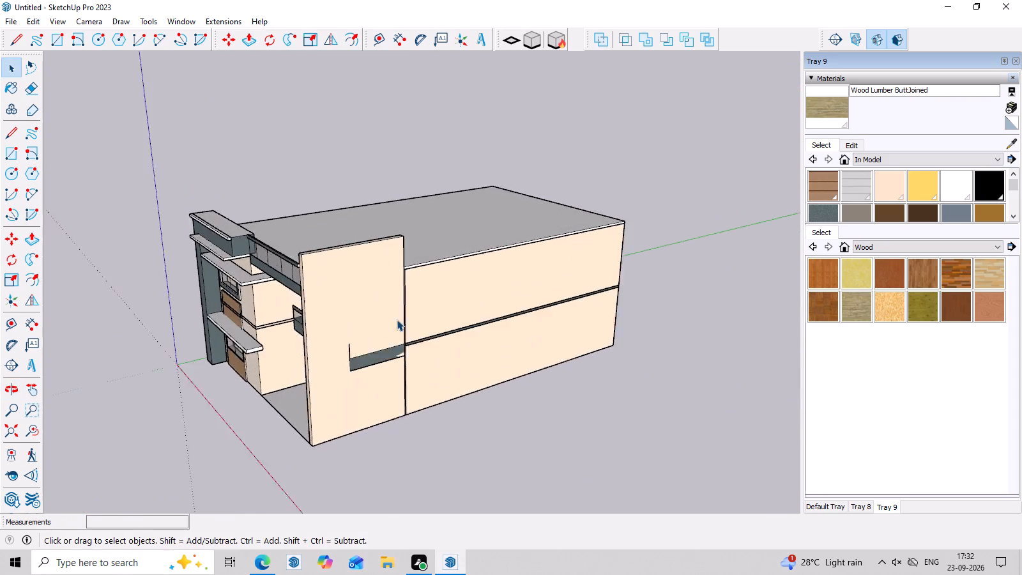
scroll(397, 319, "up", 2)
middle_click_drag(431, 324, 378, 217)
scroll(316, 206, "up", 3)
scroll(388, 260, "down", 3)
middle_click_drag(475, 297, 314, 278)
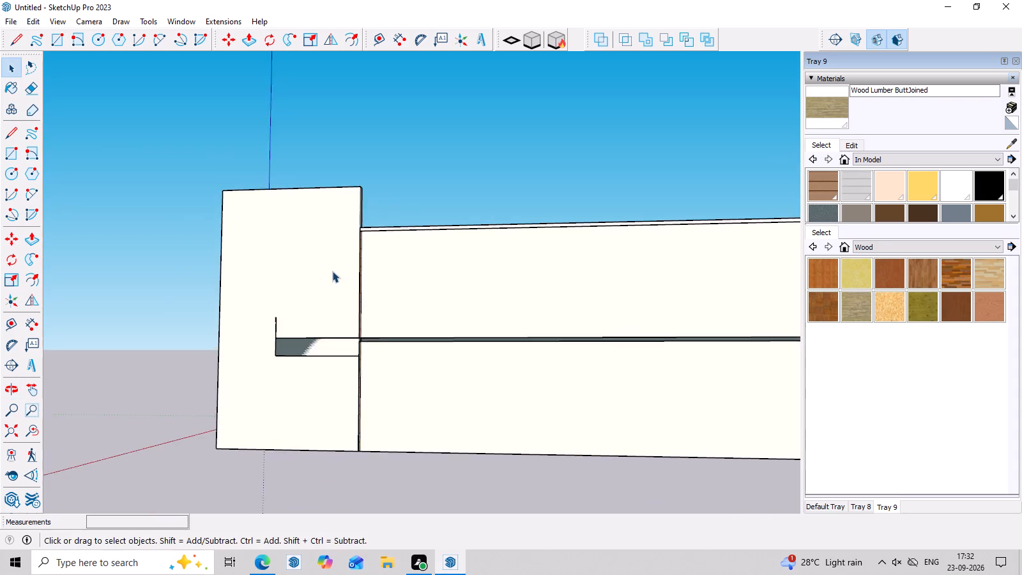
scroll(337, 267, "up", 3)
scroll(341, 264, "down", 11)
Examine the front elevation from several angles, including the balcony, entrance door, windows and the adjoining side wall.
middle_click_drag(339, 312, 784, 331)
scroll(433, 260, "up", 8)
scroll(345, 145, "down", 8)
middle_click_drag(445, 310, 484, 356)
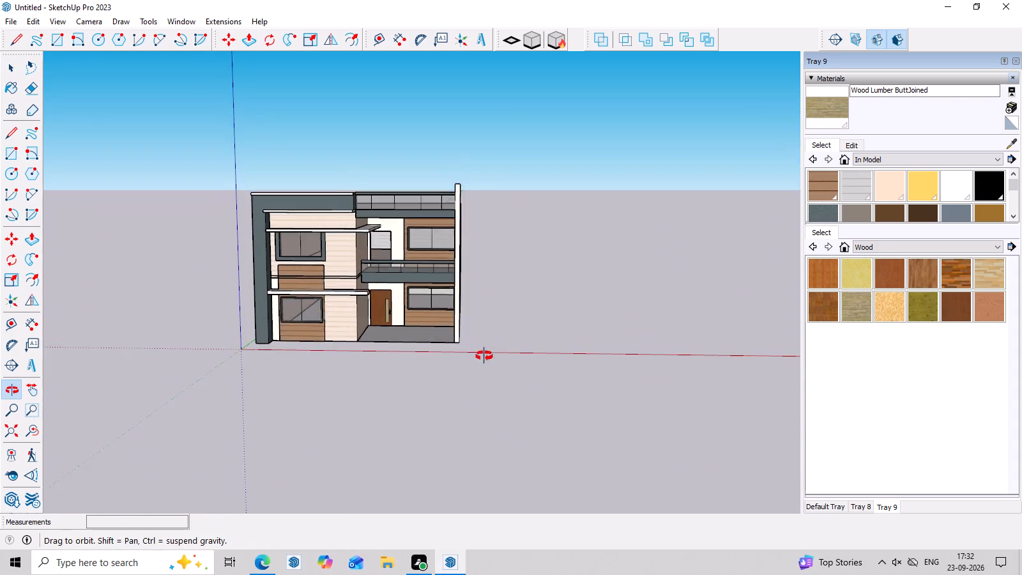
middle_click_drag(484, 356, 497, 365)
scroll(470, 370, "up", 7)
scroll(363, 293, "up", 3)
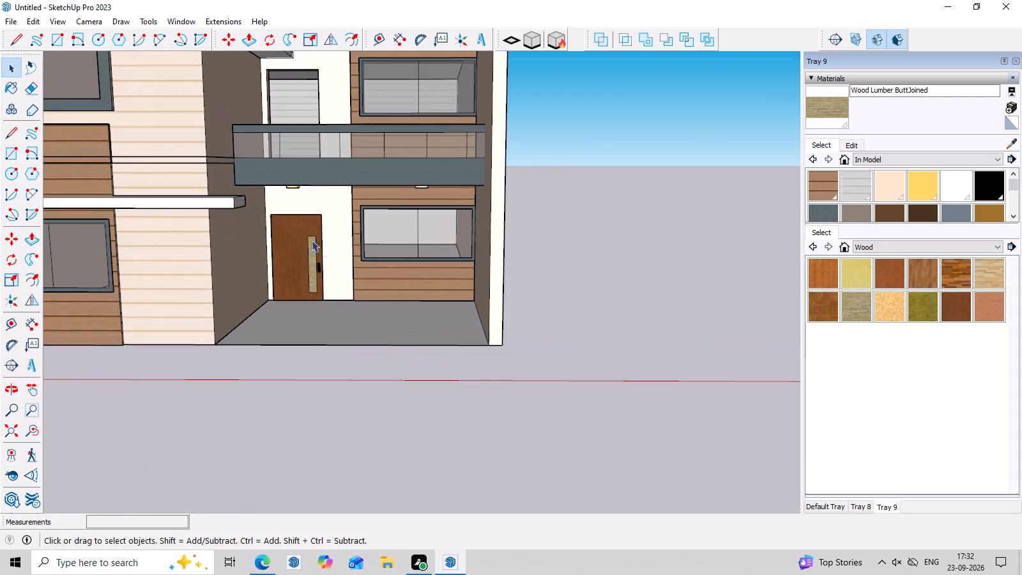
scroll(270, 226, "down", 2)
middle_click_drag(349, 326, 380, 313)
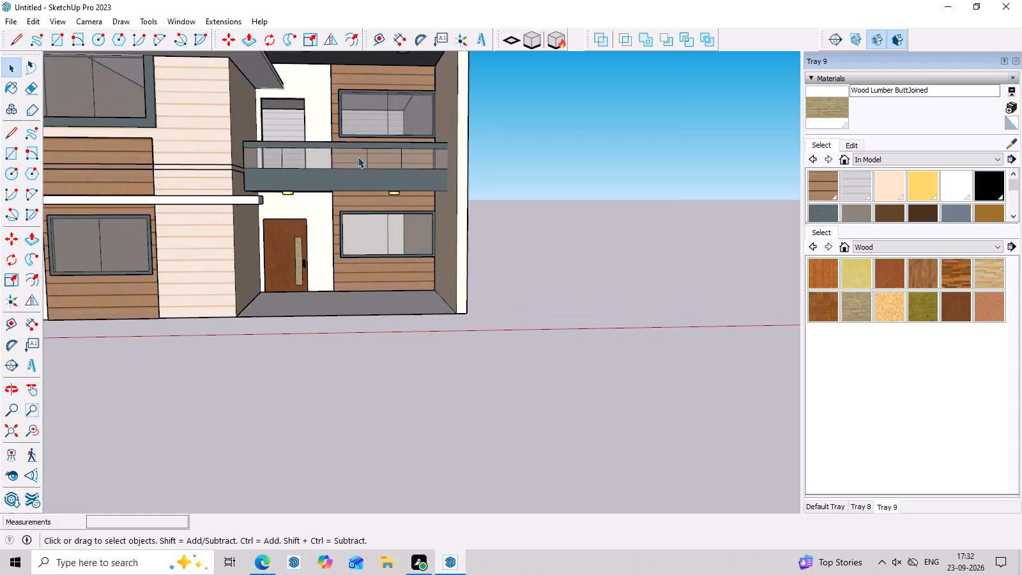
scroll(277, 116, "up", 6)
scroll(342, 175, "up", 1)
scroll(339, 174, "down", 7)
middle_click_drag(341, 177, 342, 206)
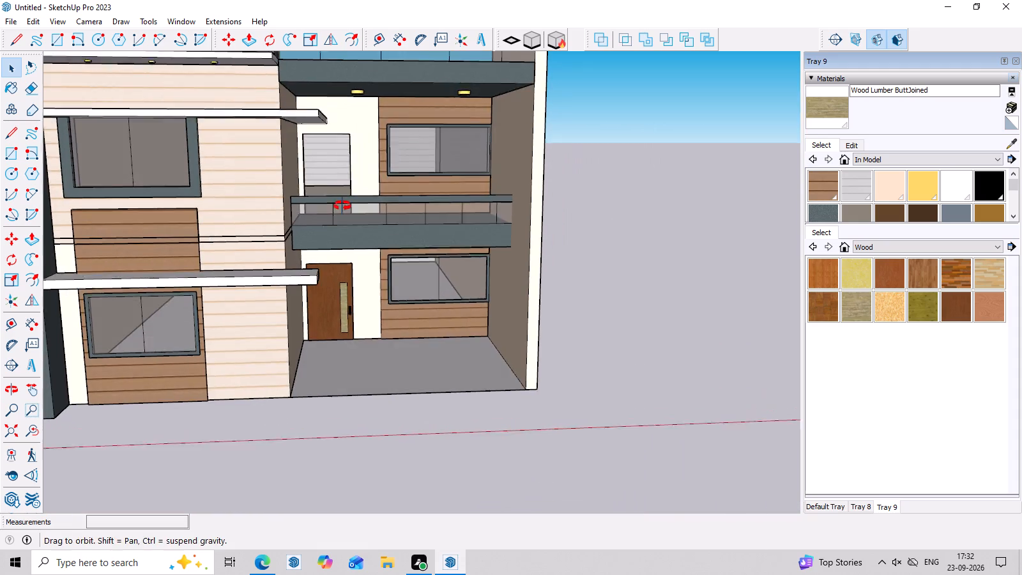
middle_click_drag(342, 206, 342, 208)
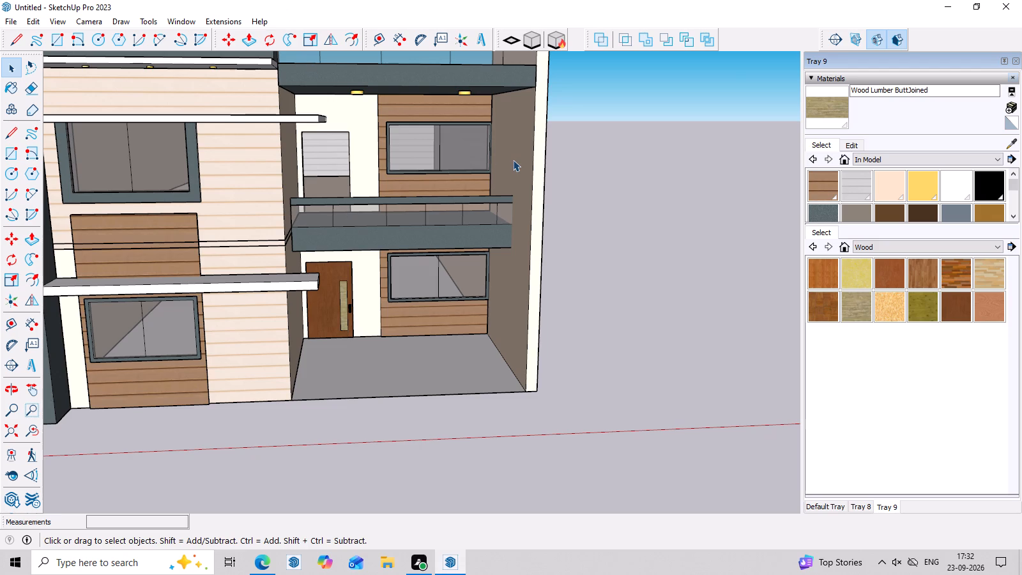
scroll(181, 174, "down", 4)
middle_click_drag(441, 238, 266, 193)
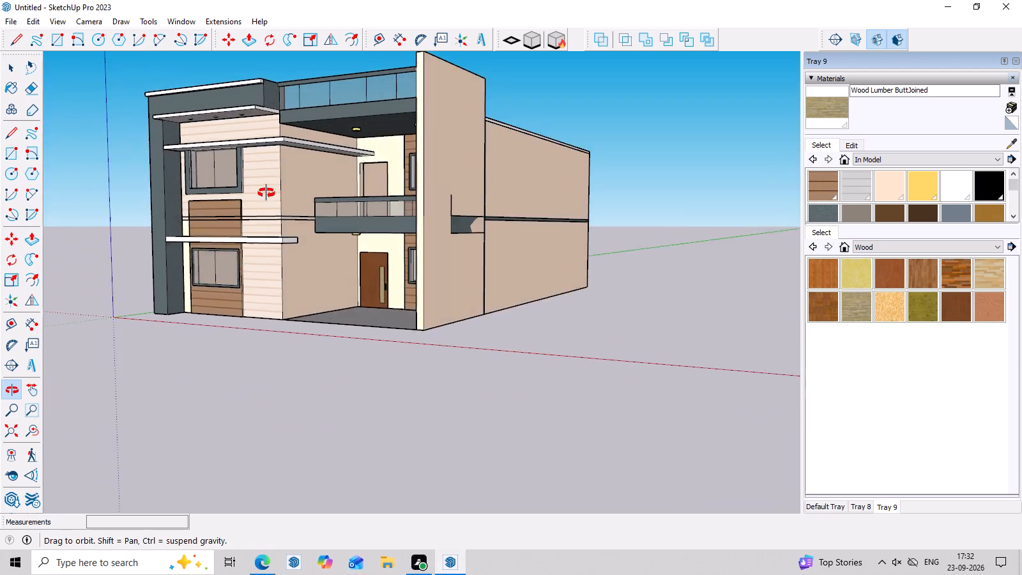
middle_click_drag(266, 193, 271, 173)
scroll(291, 186, "down", 6)
middle_click_drag(531, 252, 534, 273)
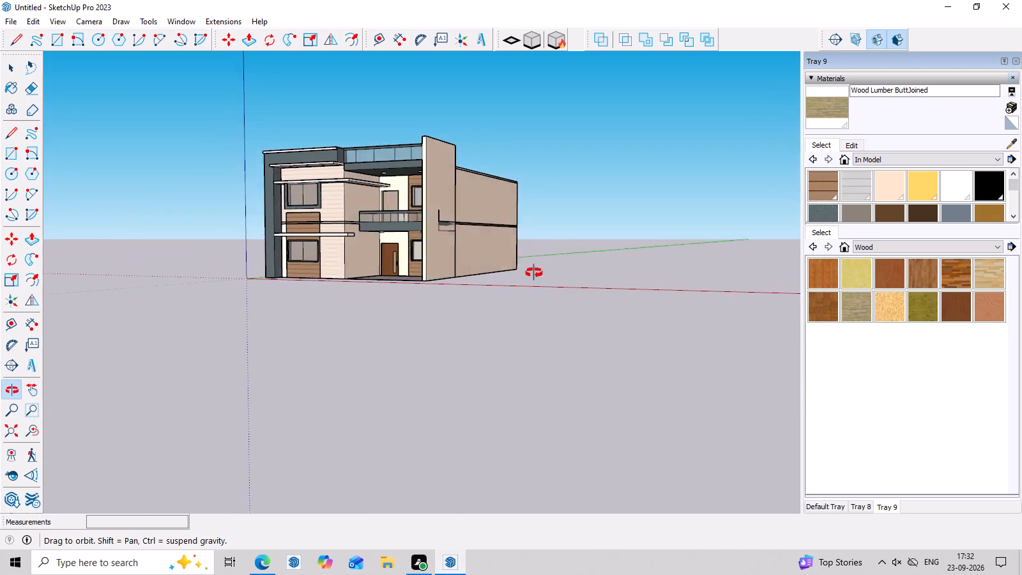
middle_click_drag(534, 273, 721, 276)
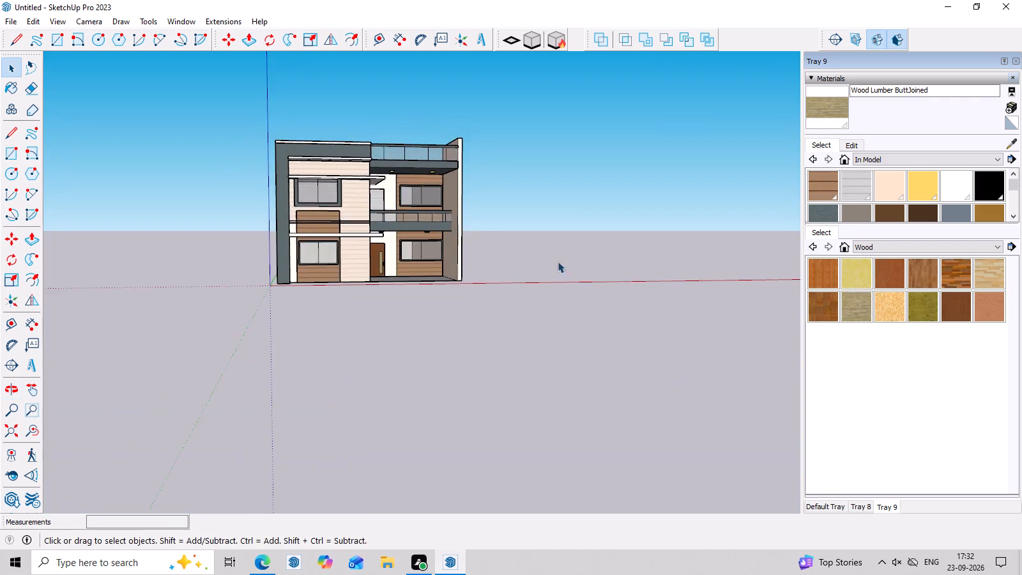
scroll(475, 211, "up", 9)
middle_click_drag(503, 206, 462, 194)
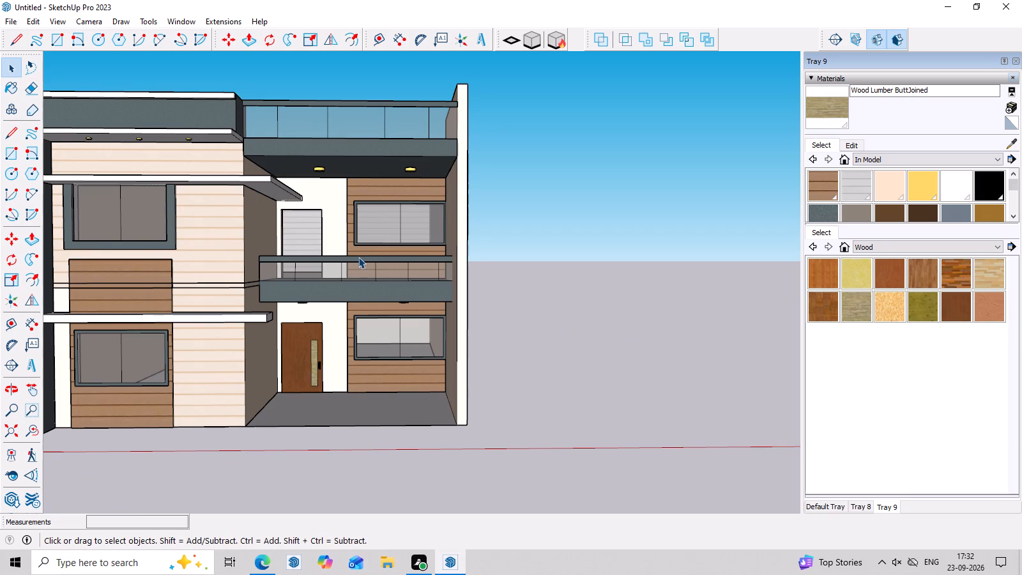
scroll(358, 257, "down", 6)
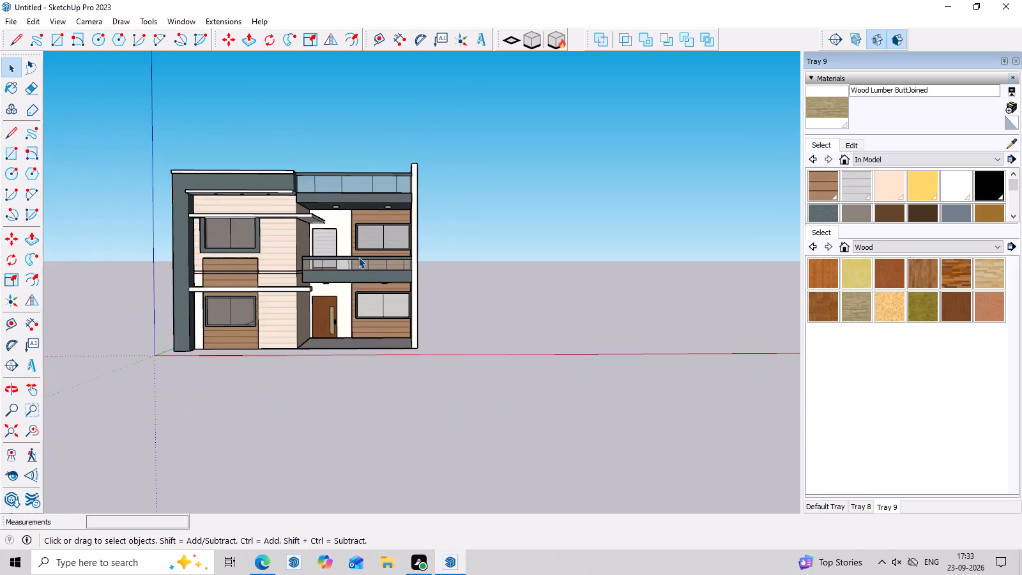
scroll(358, 257, "up", 7)
scroll(419, 444, "down", 1)
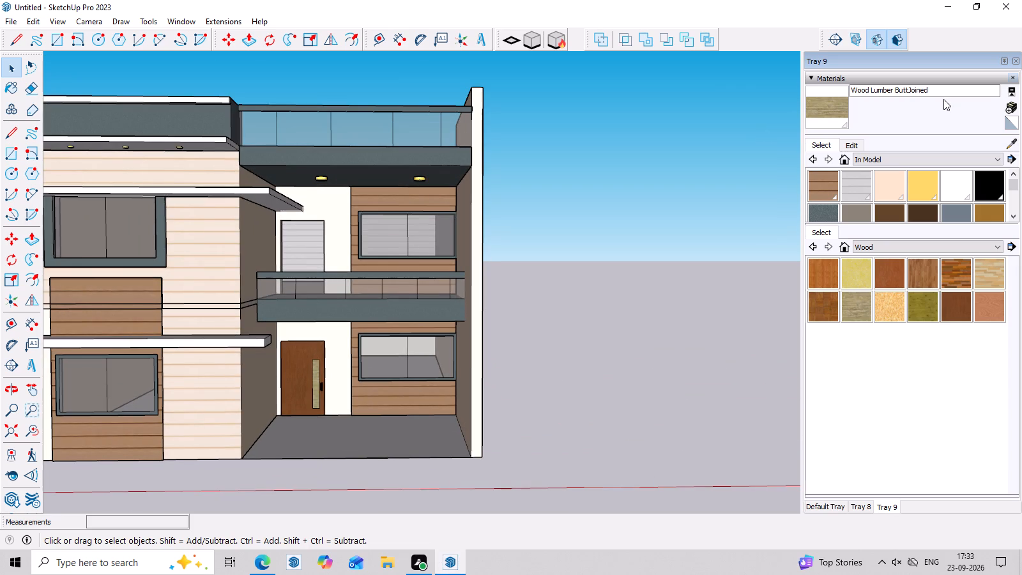
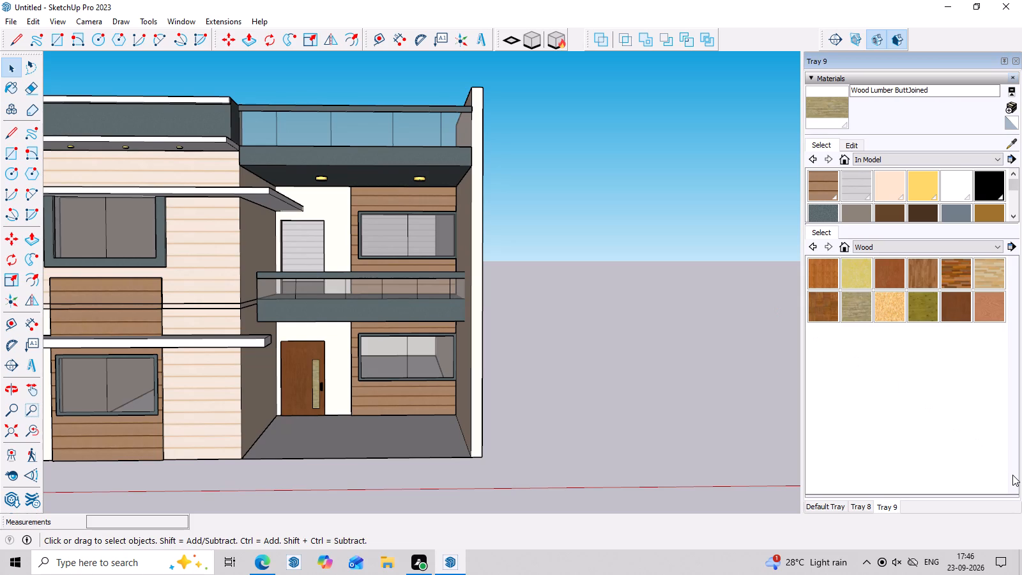
Examine the front elevation, roof and outer side wall of the house from several angles and distances.
scroll(0, 24, "down", 5)
scroll(371, 192, "down", 3)
scroll(273, 105, "down", 2)
scroll(259, 102, "up", 9)
scroll(205, 127, "down", 4)
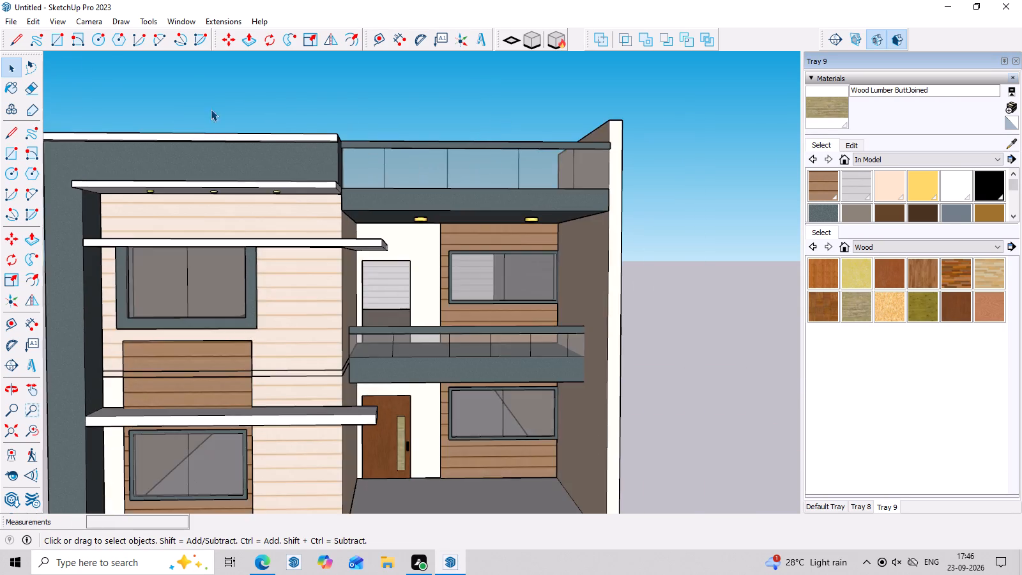
scroll(211, 109, "down", 8)
middle_click_drag(418, 253, 133, 229)
scroll(161, 108, "up", 8)
scroll(297, 246, "down", 1)
middle_click_drag(304, 256, 424, 353)
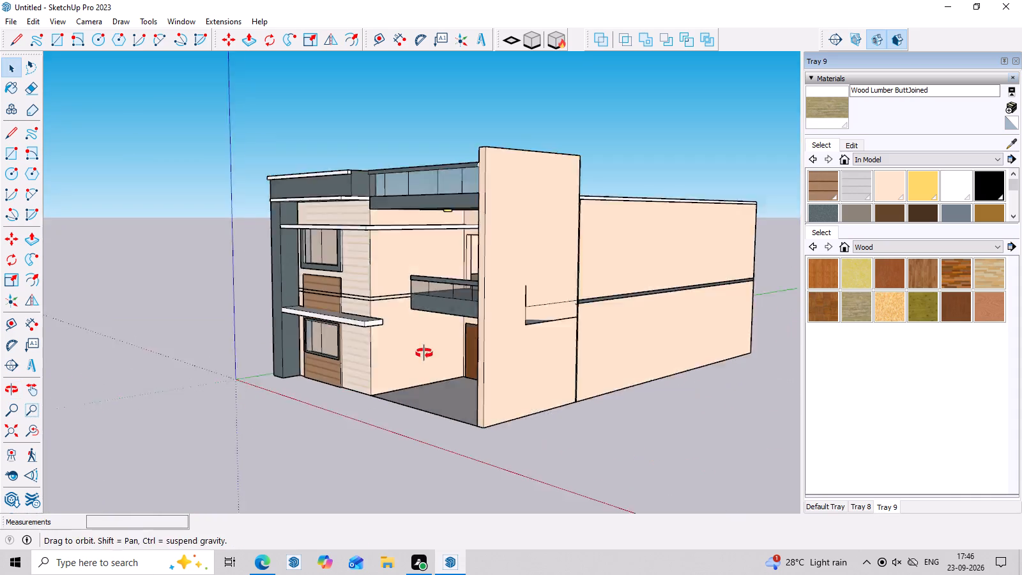
middle_click_drag(424, 353, 485, 375)
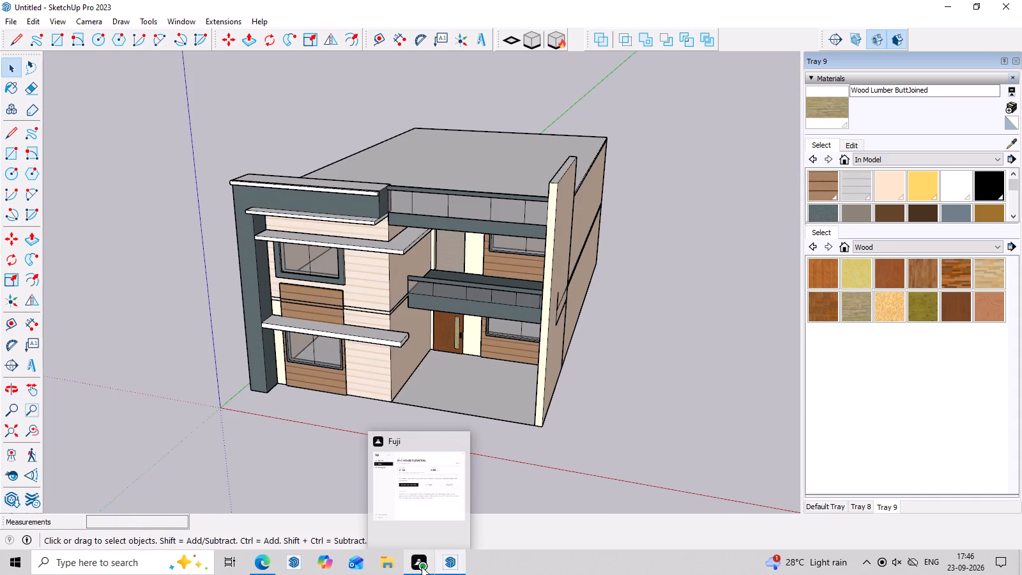
scroll(434, 402, "down", 3)
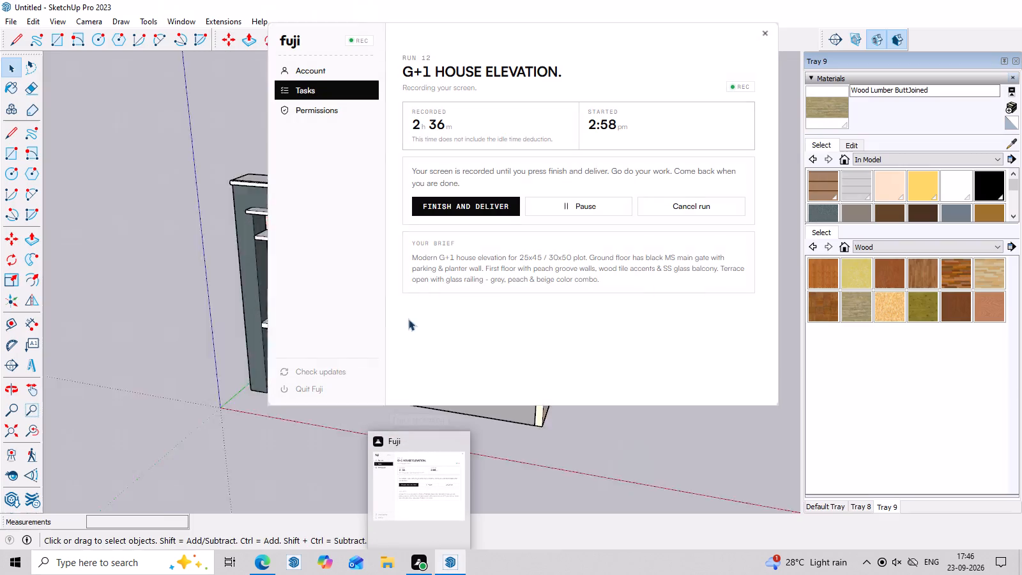
scroll(408, 319, "down", 9)
middle_click_drag(388, 329, 413, 222)
scroll(413, 222, "down", 7)
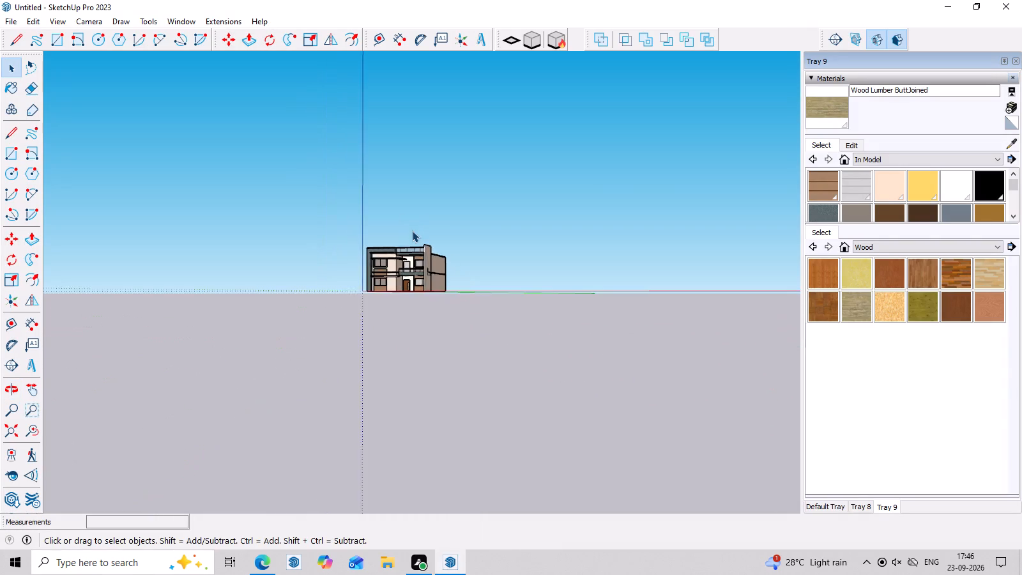
scroll(412, 231, "down", 9)
scroll(411, 232, "up", 16)
scroll(433, 279, "down", 1)
scroll(433, 281, "up", 1)
middle_click_drag(433, 281, 517, 339)
scroll(487, 305, "up", 3)
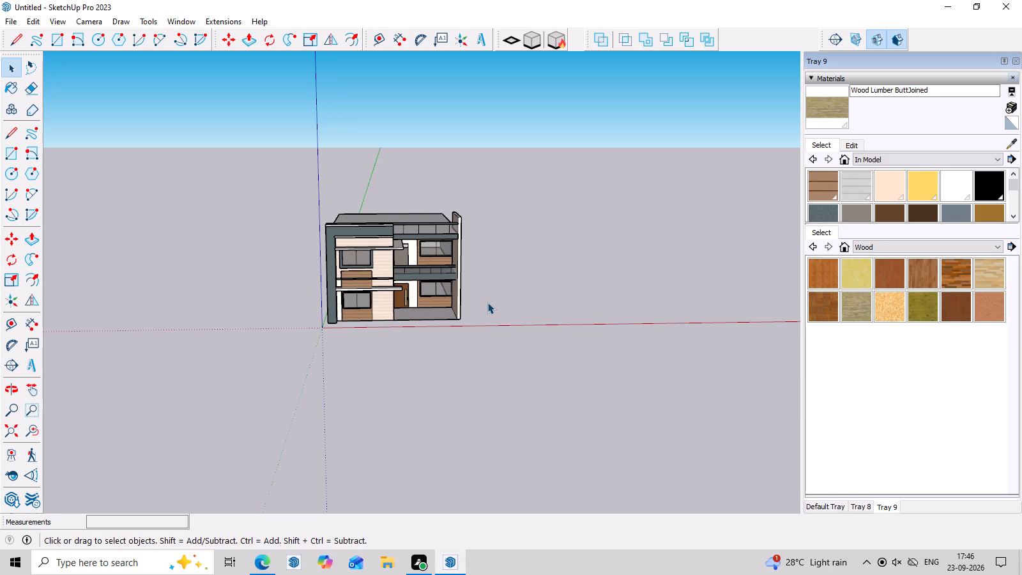
middle_click_drag(330, 248, 358, 300)
scroll(371, 314, "up", 7)
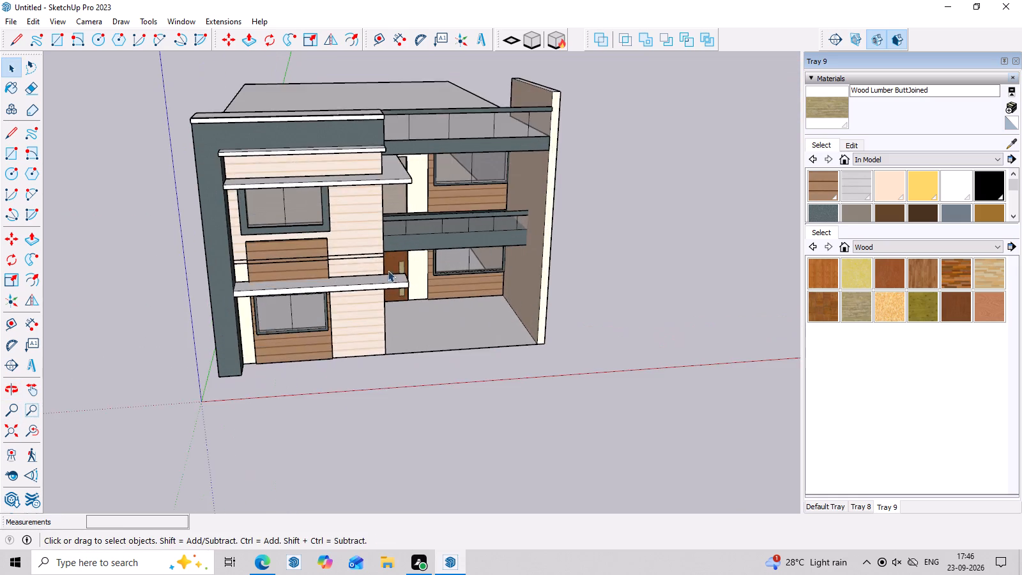
Push the top face of the outer side wall down about 1' 3", level with the top of the terrace railing.
middle_click_drag(439, 334, 450, 220)
middle_click_drag(498, 215, 377, 352)
scroll(608, 121, "up", 4)
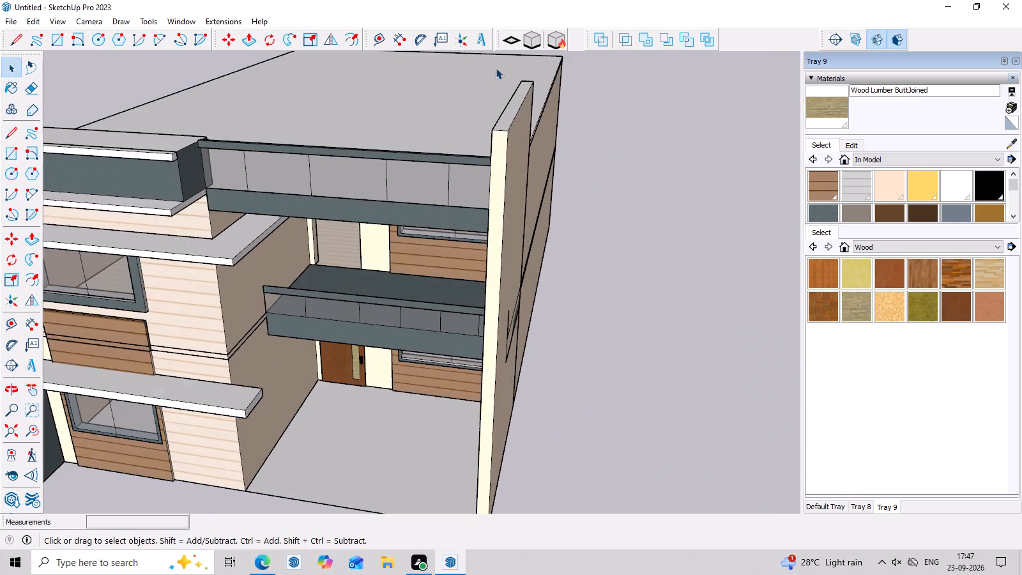
middle_click_drag(432, 139, 712, 247)
scroll(520, 123, "up", 4)
left_click(567, 118)
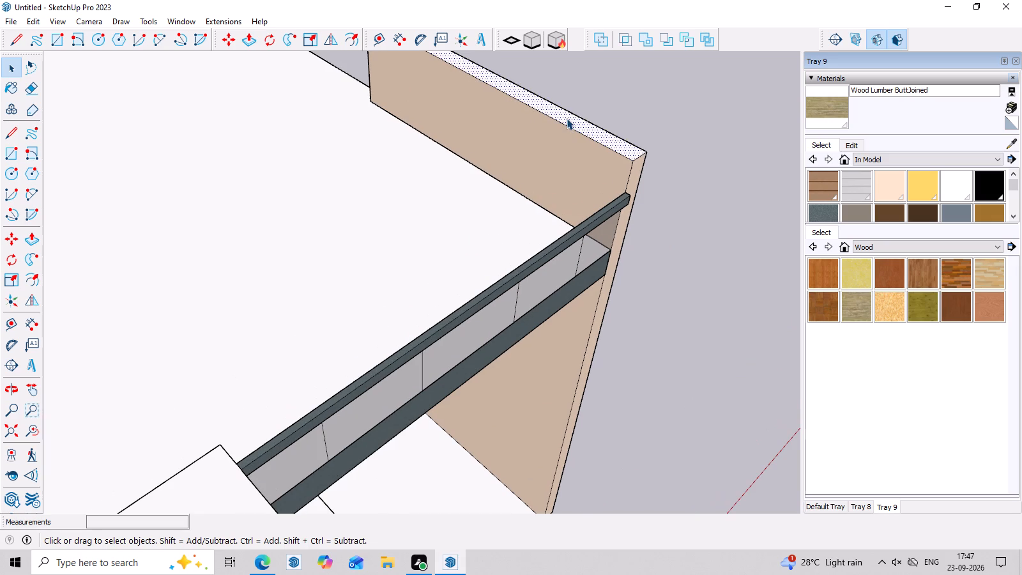
key("p")
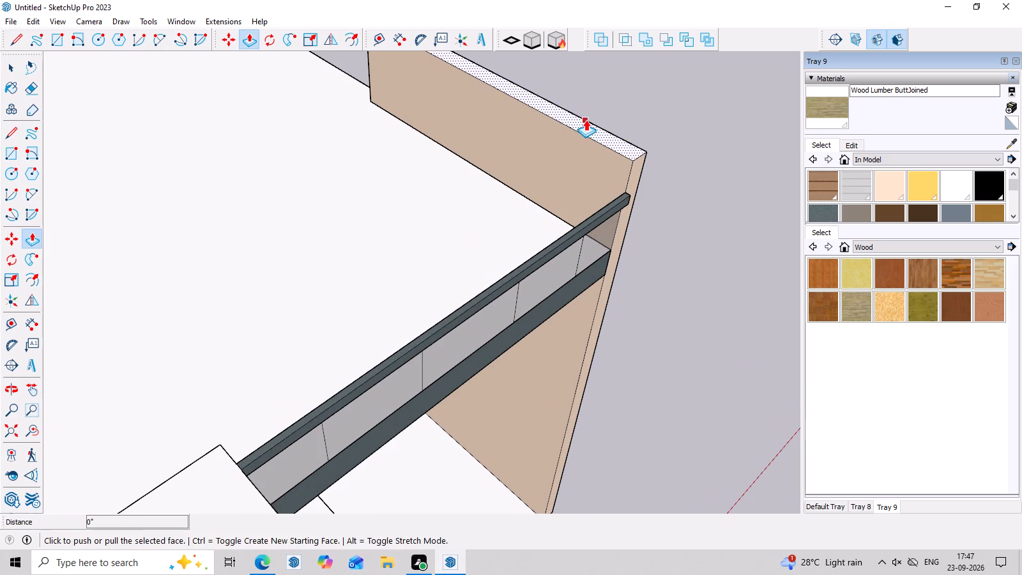
left_click(611, 139)
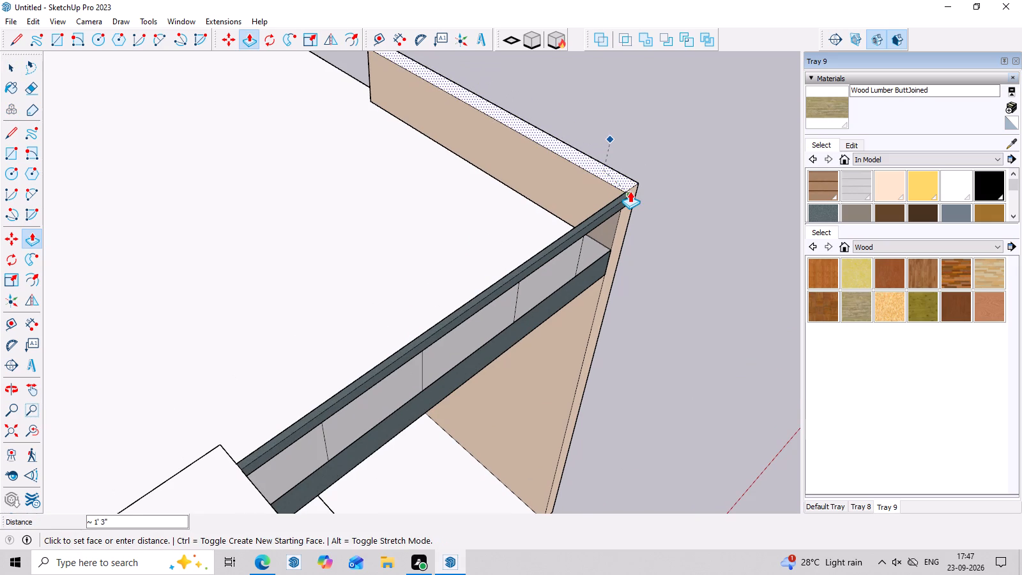
left_click(627, 191)
middle_click_drag(644, 205, 381, 33)
key("space")
Examine the front elevation with the lowered side wall, and the entrance door and window beneath the balcony.
scroll(542, 171, "down", 8)
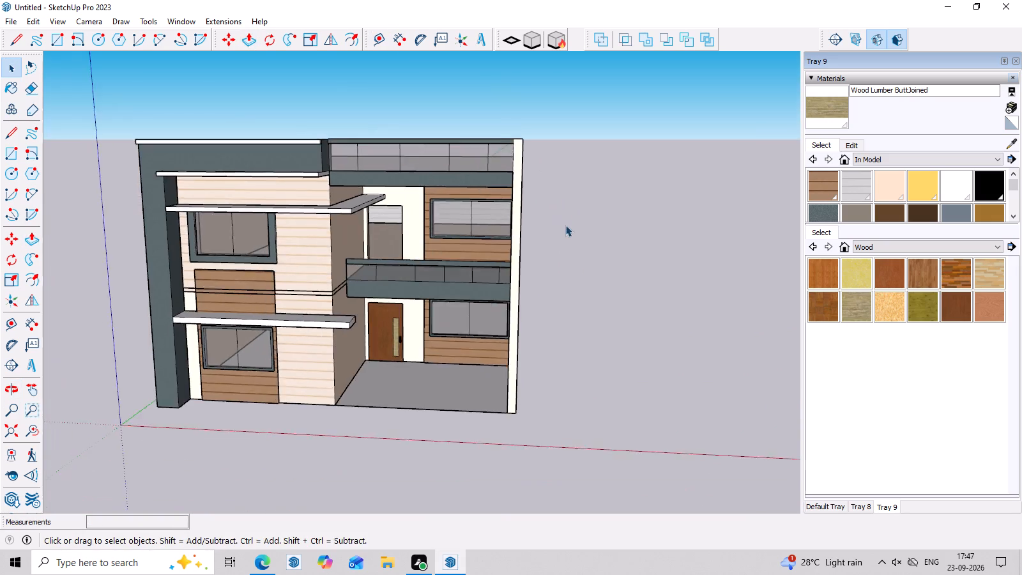
middle_click_drag(571, 252, 615, 145)
scroll(613, 155, "up", 3)
key("space")
left_click(586, 245)
scroll(586, 245, "down", 3)
middle_click(597, 300)
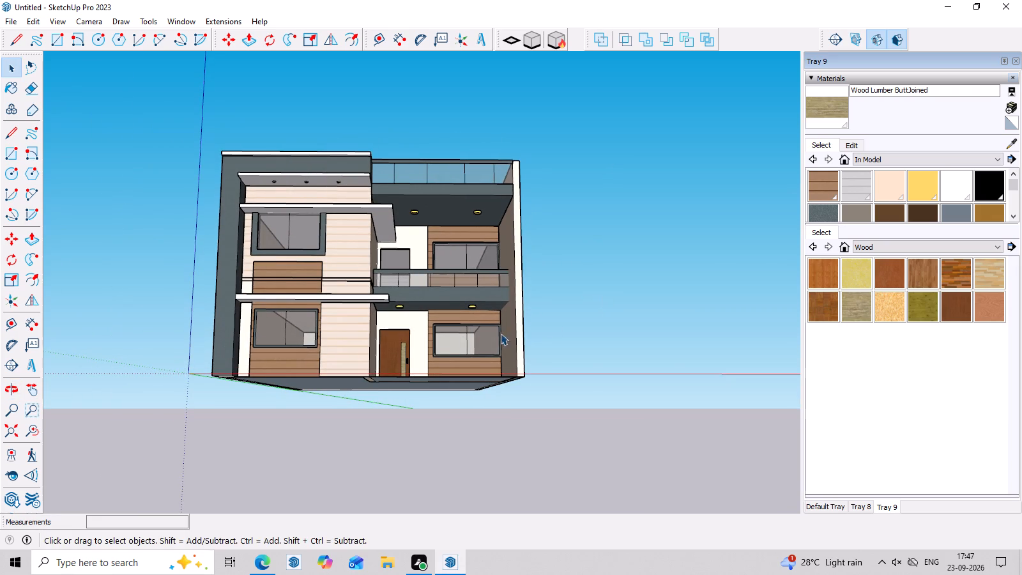
scroll(413, 326, "up", 6)
middle_click_drag(387, 346, 378, 384)
scroll(422, 344, "up", 7)
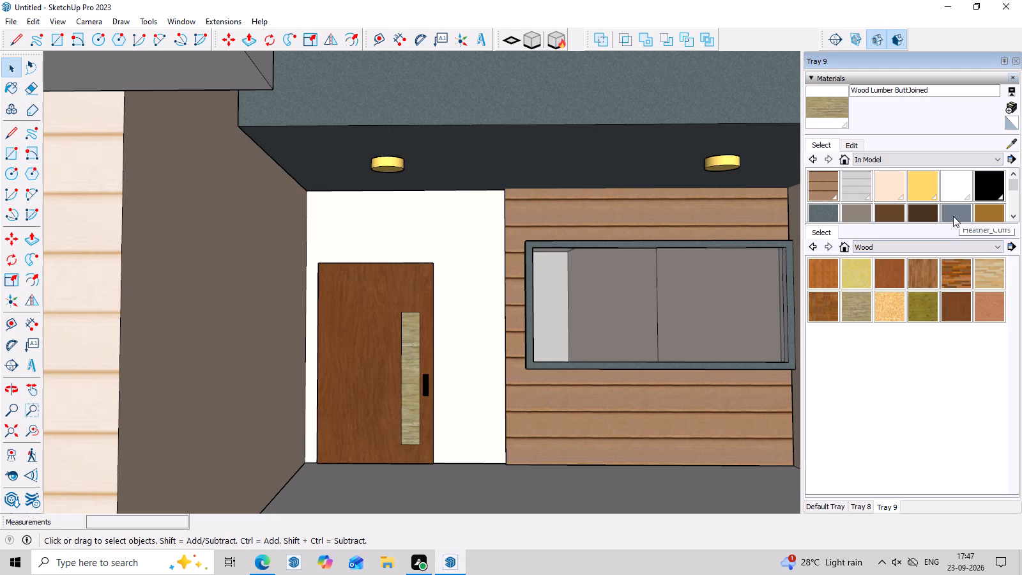
scroll(545, 204, "down", 7)
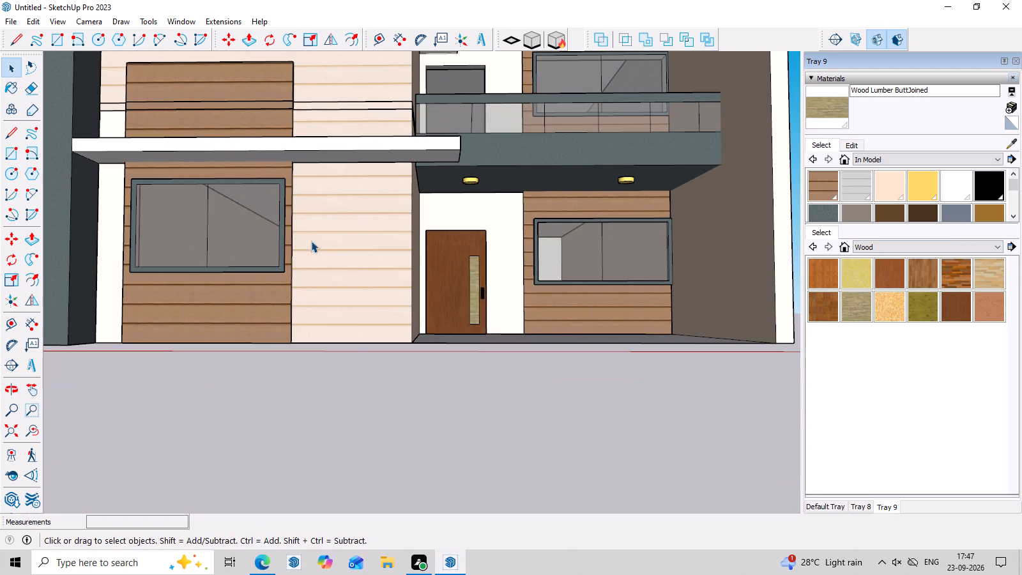
scroll(286, 253, "down", 12)
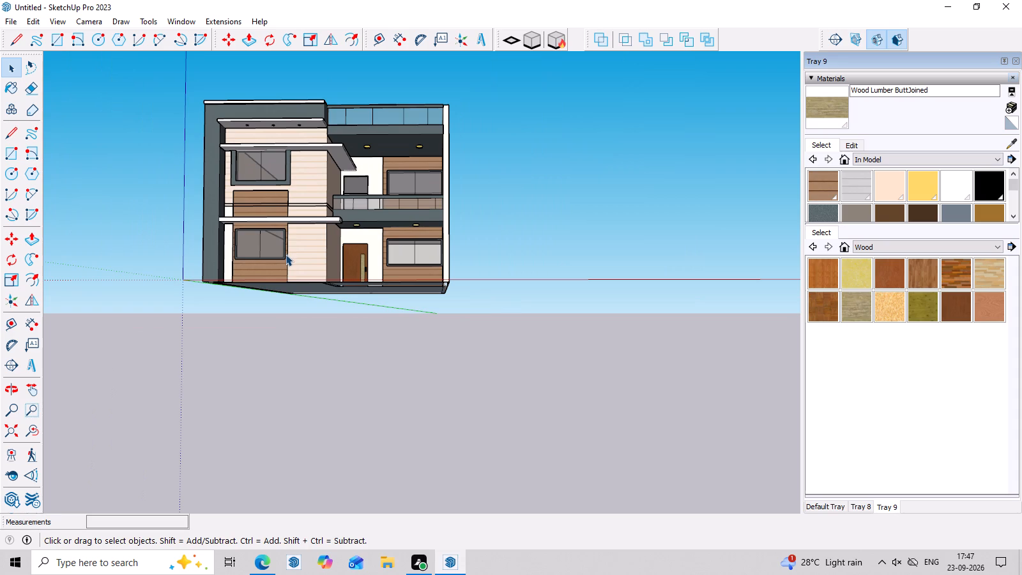
scroll(266, 169, "down", 3)
Examine the first-floor balcony recess, including the open doorway, the window, the wood cladding and the glass railing.
middle_click_drag(390, 160, 412, 303)
scroll(379, 171, "up", 10)
middle_click_drag(358, 254, 390, 88)
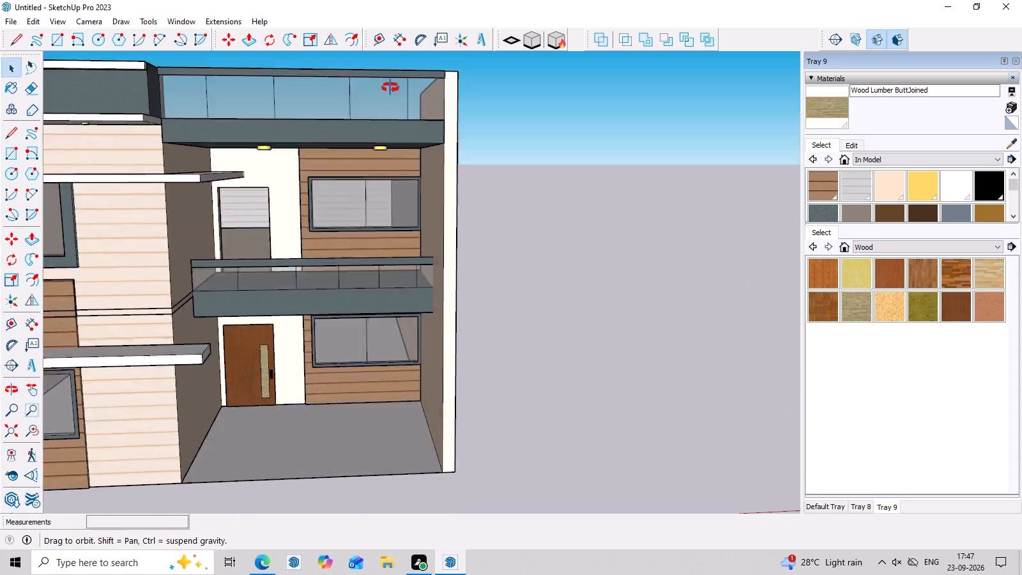
middle_click_drag(390, 88, 393, 77)
scroll(327, 174, "up", 8)
middle_click_drag(271, 299, 265, 341)
scroll(258, 326, "up", 5)
scroll(234, 302, "down", 4)
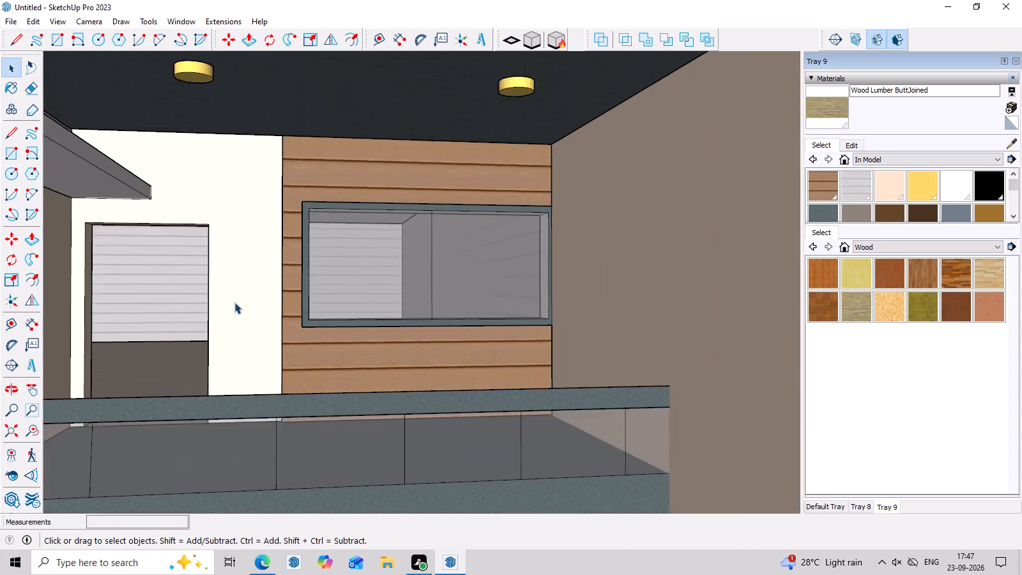
scroll(234, 302, "down", 5)
middle_click(238, 302)
scroll(235, 305, "up", 4)
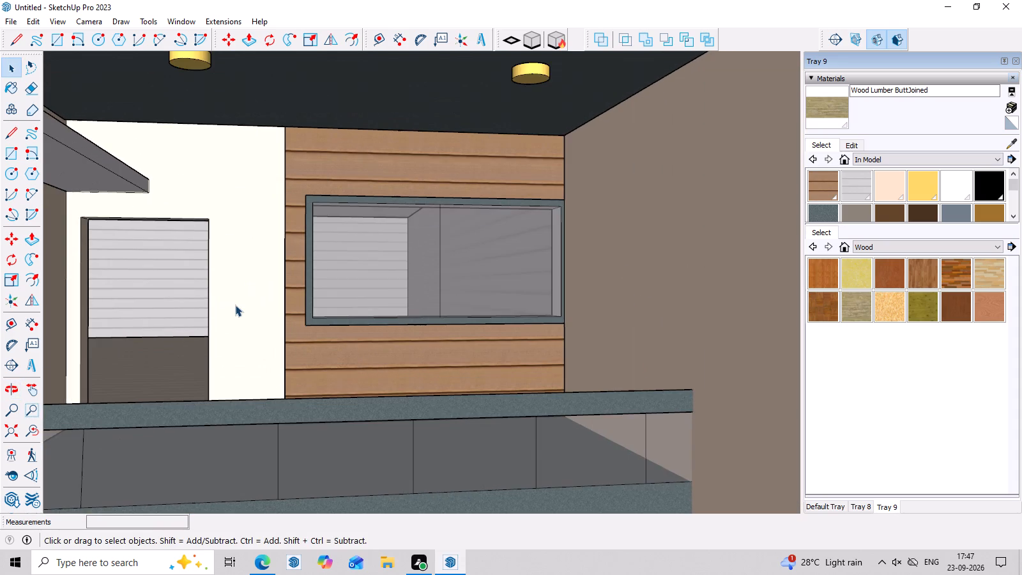
scroll(235, 305, "down", 8)
middle_click_drag(235, 305, 225, 353)
scroll(218, 341, "up", 7)
middle_click_drag(231, 295, 224, 296)
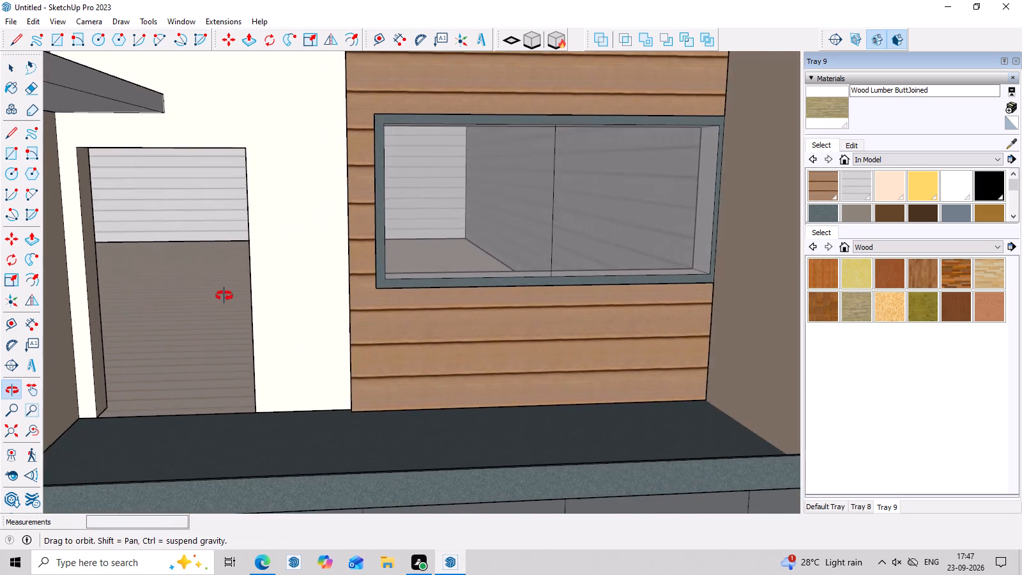
middle_click_drag(224, 296, 219, 261)
scroll(219, 261, "up", 1)
scroll(219, 261, "down", 7)
middle_click_drag(276, 288, 276, 297)
scroll(217, 239, "up", 2)
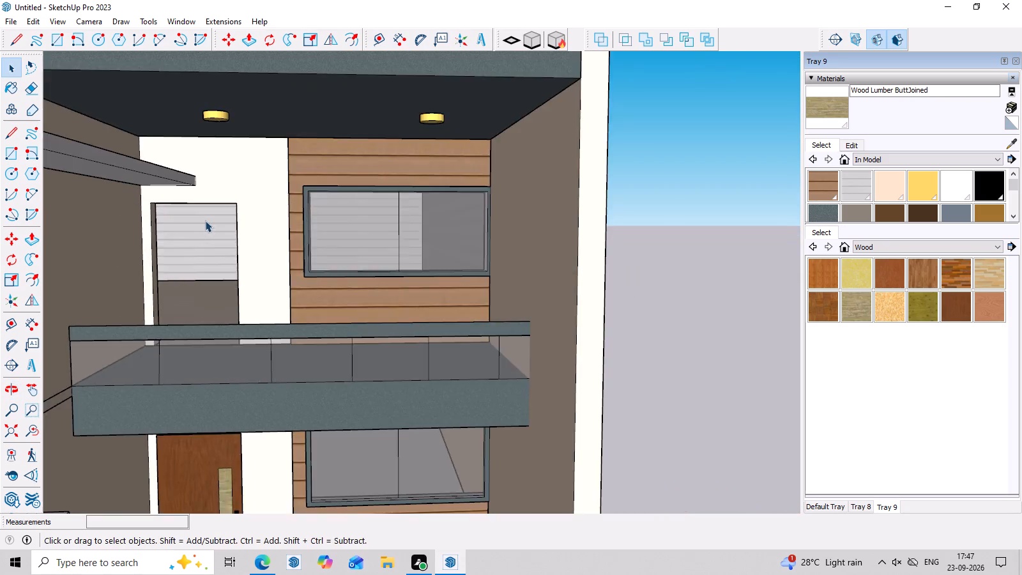
scroll(205, 220, "up", 4)
middle_click_drag(402, 291, 345, 300)
scroll(241, 243, "up", 4)
scroll(185, 200, "down", 6)
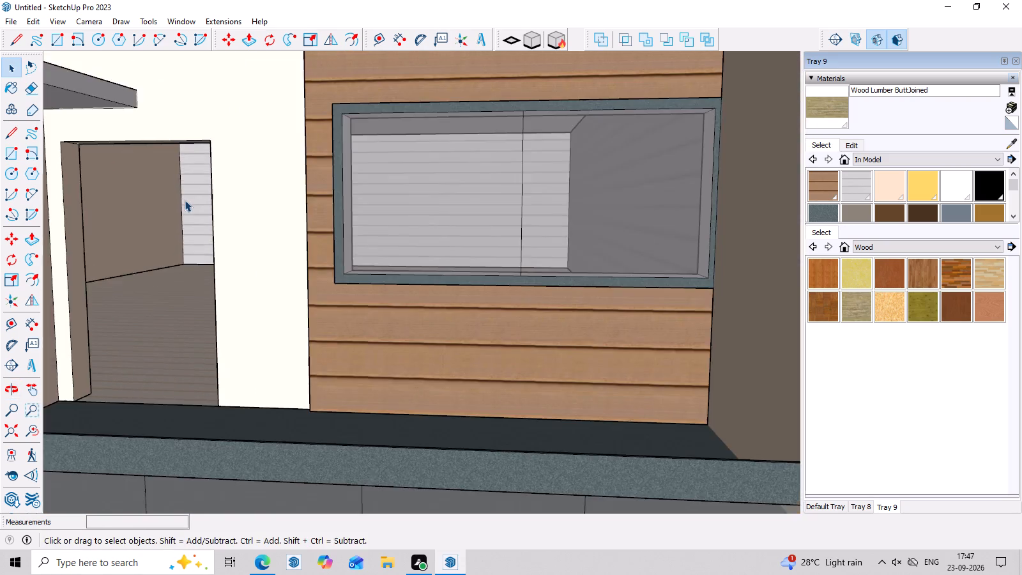
scroll(185, 200, "down", 3)
middle_click(185, 200)
scroll(149, 187, "up", 4)
scroll(121, 178, "down", 2)
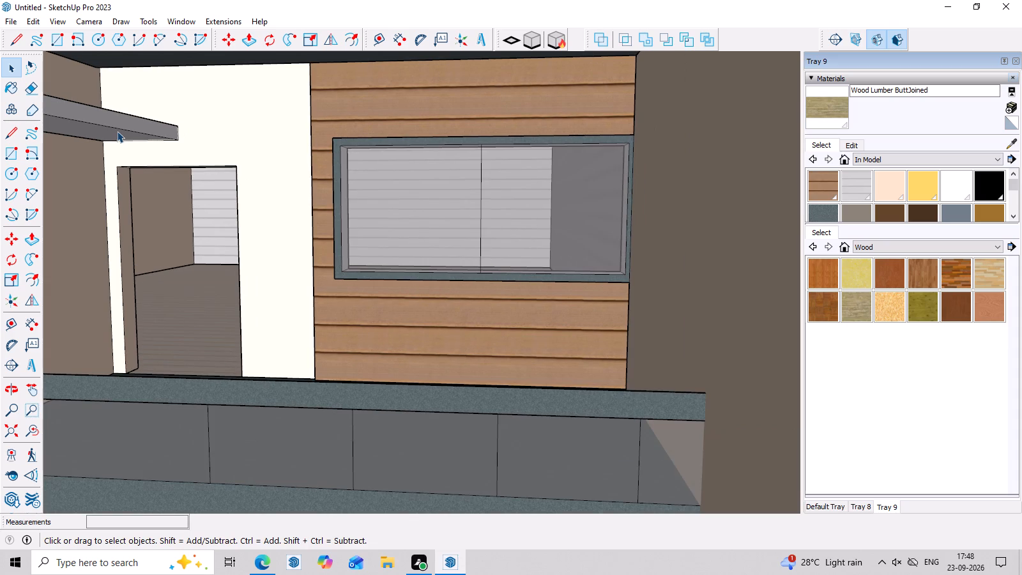
scroll(117, 131, "down", 7)
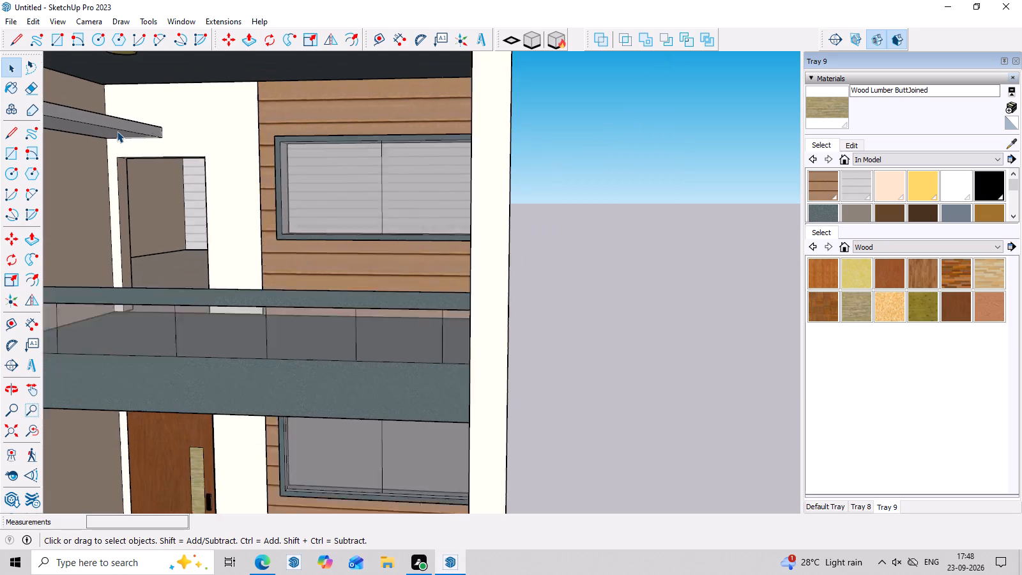
Examine the whole front elevation from above and below, then the entrance door and wall beneath the balcony.
scroll(117, 131, "down", 20)
scroll(117, 131, "down", 1)
scroll(152, 151, "up", 7)
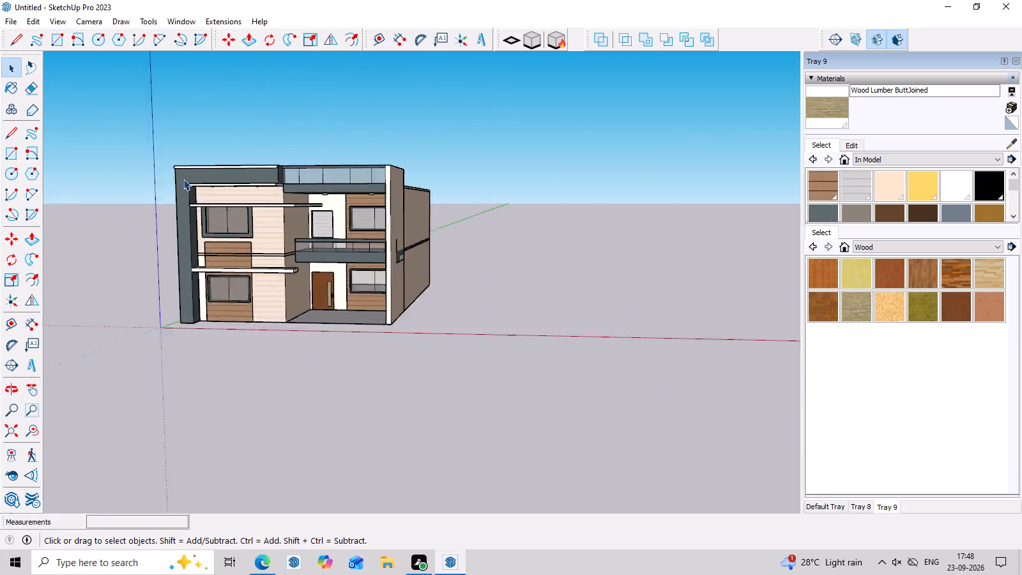
scroll(183, 179, "up", 2)
middle_click_drag(335, 300, 374, 261)
scroll(351, 232, "up", 4)
scroll(334, 198, "down", 4)
middle_click_drag(413, 301, 422, 431)
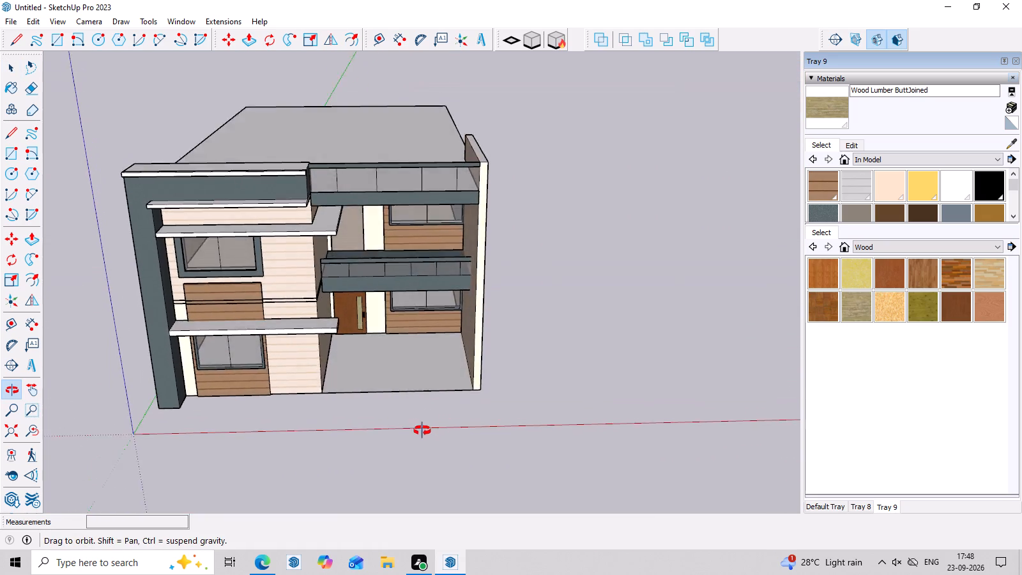
middle_click_drag(422, 431, 430, 251)
scroll(396, 250, "down", 1)
scroll(293, 198, "up", 5)
scroll(282, 173, "down", 6)
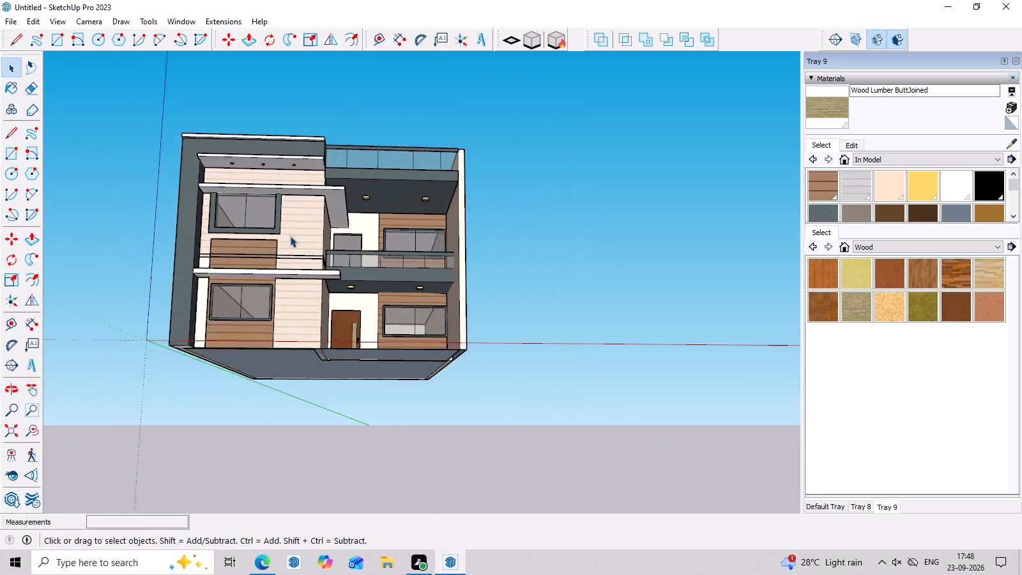
scroll(290, 236, "down", 1)
middle_click_drag(339, 321, 347, 408)
scroll(369, 339, "up", 8)
middle_click_drag(339, 213, 345, 183)
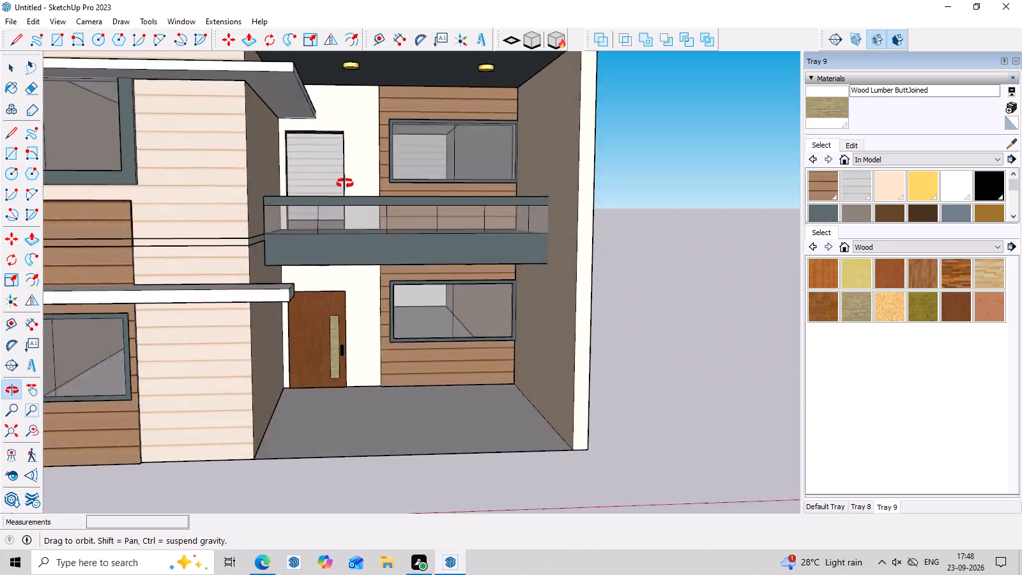
middle_click_drag(345, 183, 374, 266)
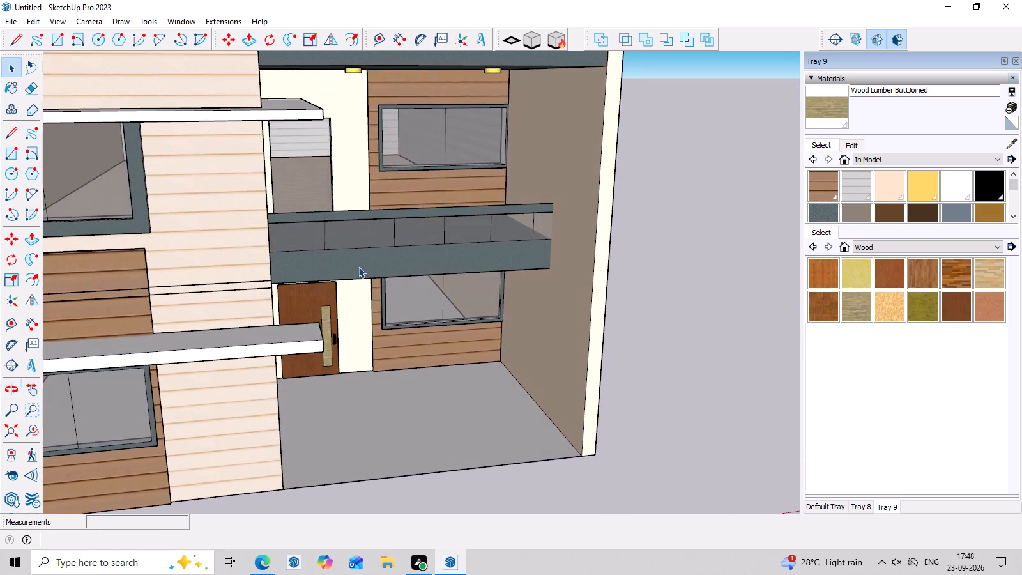
scroll(321, 263, "up", 6)
middle_click_drag(317, 357, 144, 277)
scroll(142, 275, "up", 4)
scroll(130, 268, "down", 4)
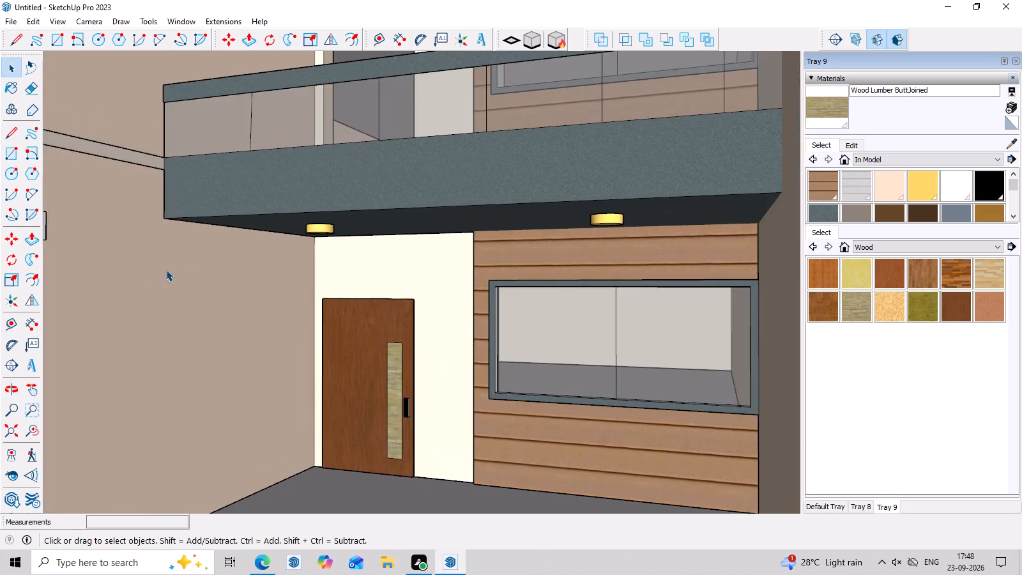
Draw a rectangle closing the open end of the lower canopy, where it meets the outer edge of the front wall block.
scroll(166, 270, "down", 4)
middle_click_drag(264, 297, 195, 312)
scroll(138, 274, "up", 6)
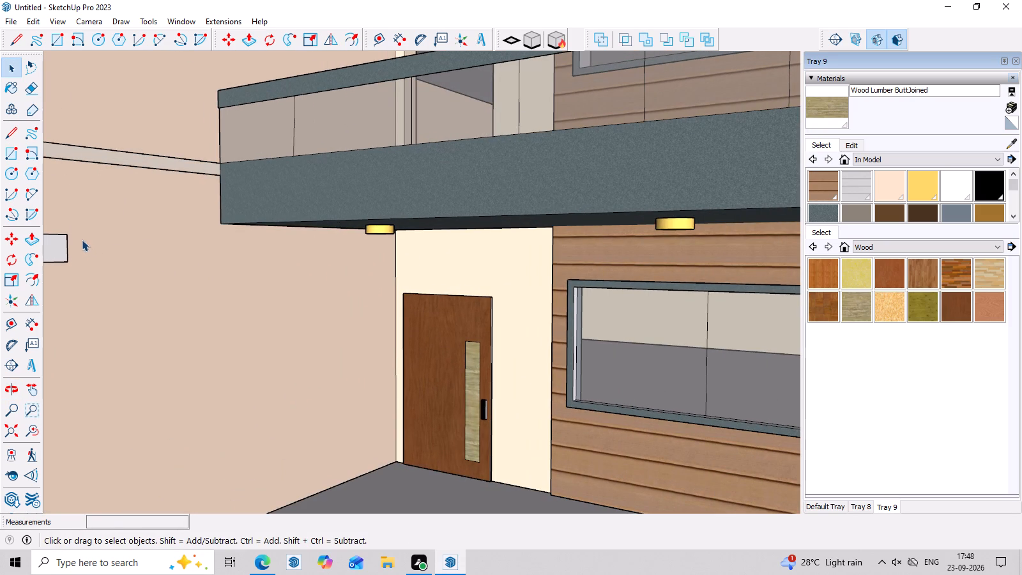
key("p")
scroll(82, 240, "up", 3)
middle_click_drag(174, 286, 101, 299)
scroll(154, 209, "down", 3)
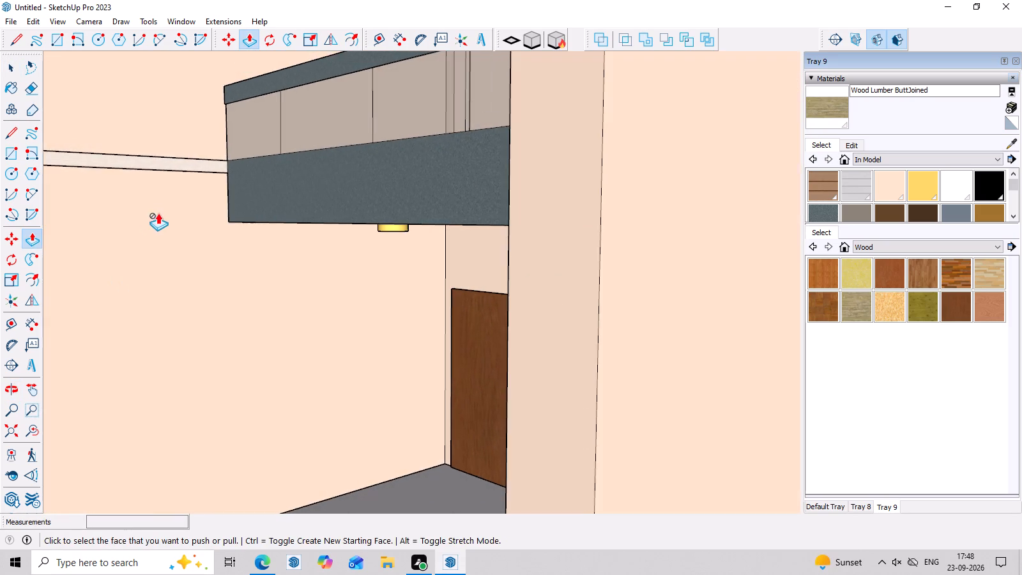
scroll(158, 213, "down", 6)
middle_click_drag(253, 276, 148, 281)
scroll(121, 229, "up", 8)
scroll(177, 236, "up", 7)
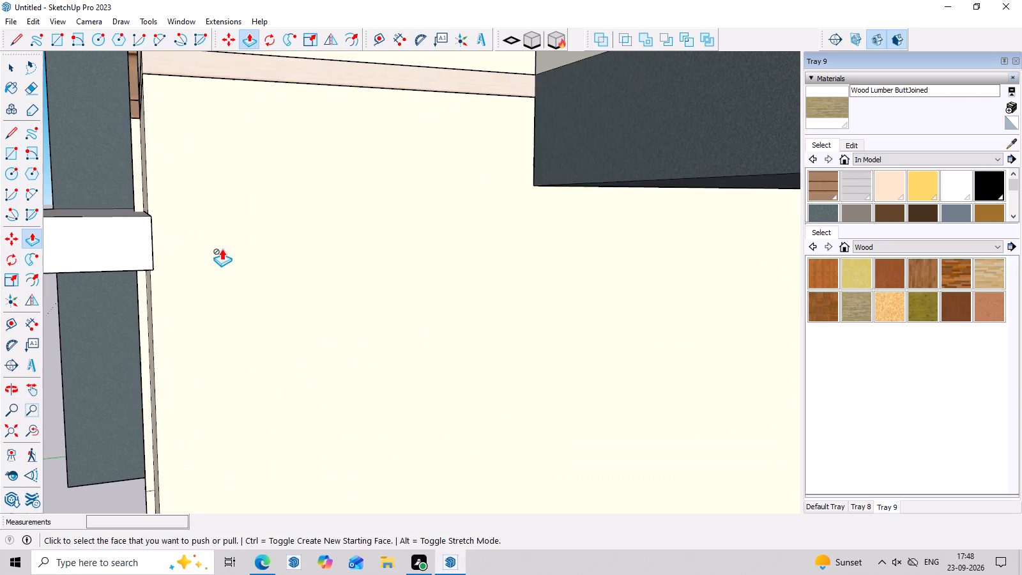
middle_click_drag(270, 277, 248, 278)
scroll(132, 250, "up", 2)
key("Escape")
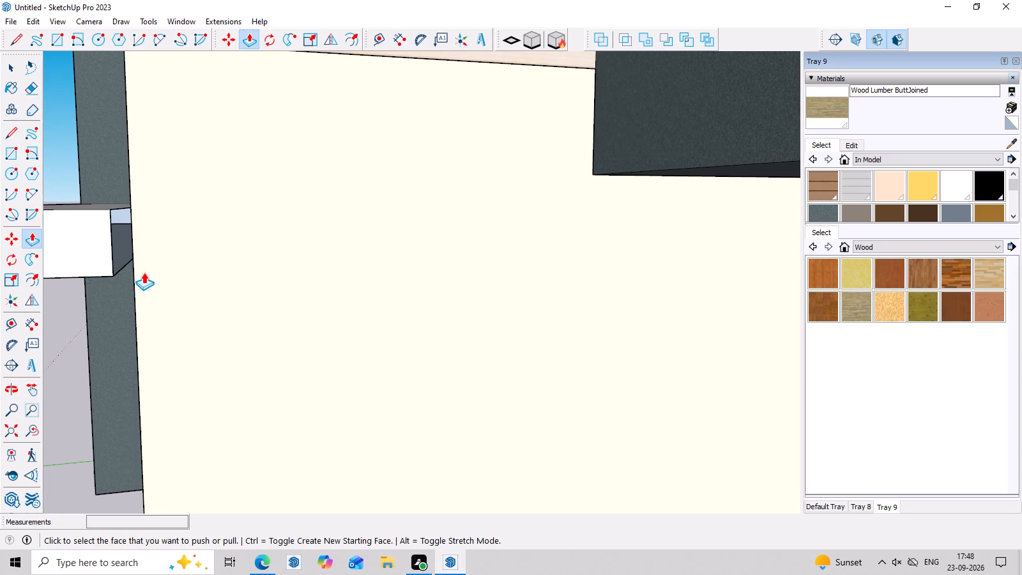
key("r")
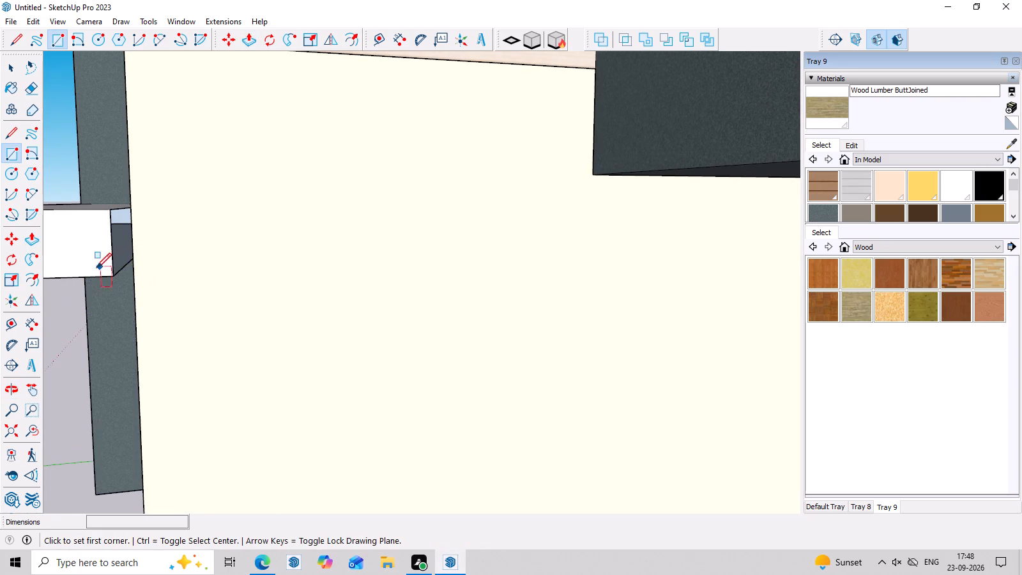
left_click(114, 277)
left_click(109, 215)
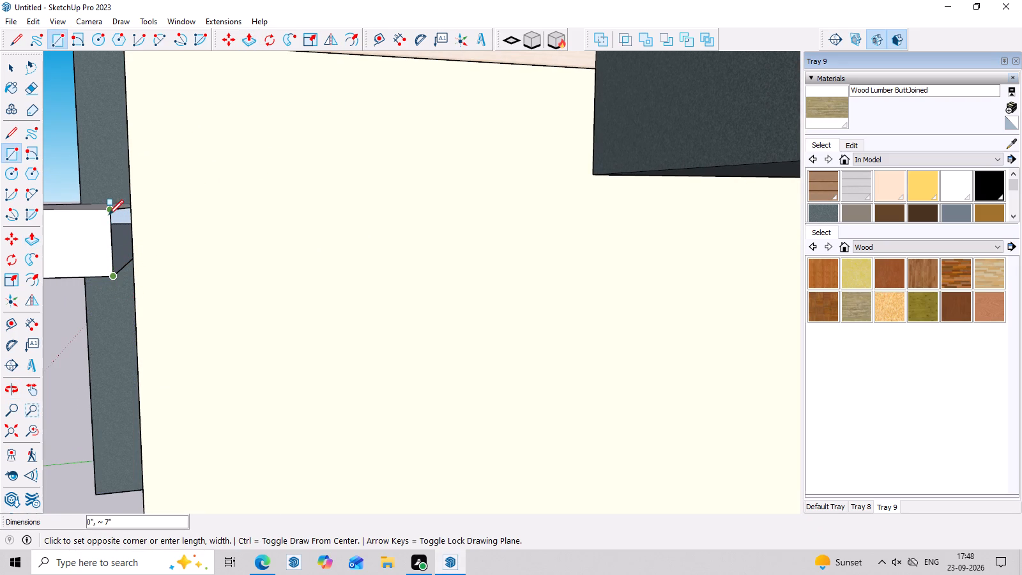
left_click(130, 210)
middle_click(141, 255)
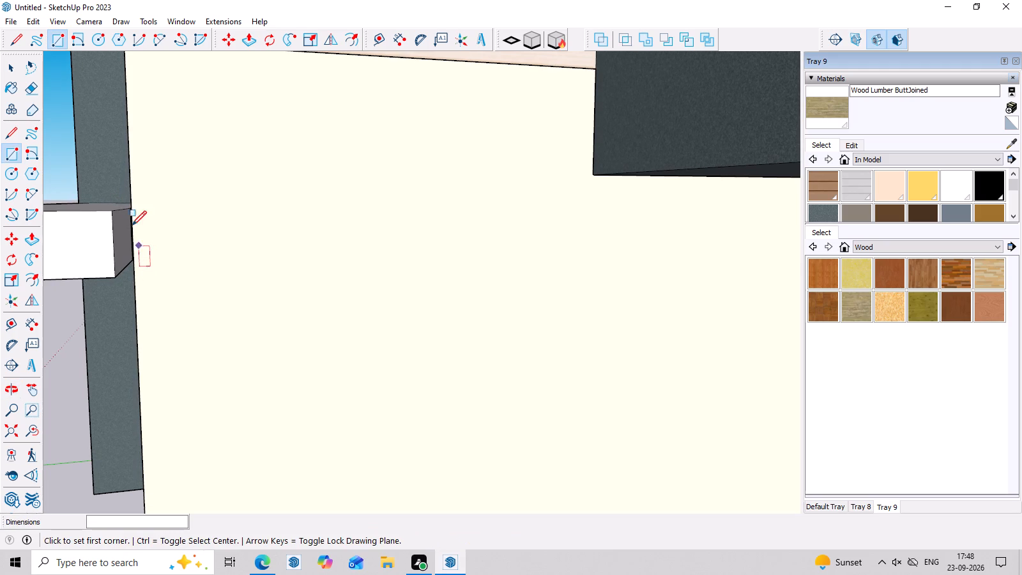
Push/Pull the lower canopy's end face 13' 9" along the side of the front block, up to the entrance wall.
key("p")
left_click(126, 231)
scroll(349, 277, "down", 8)
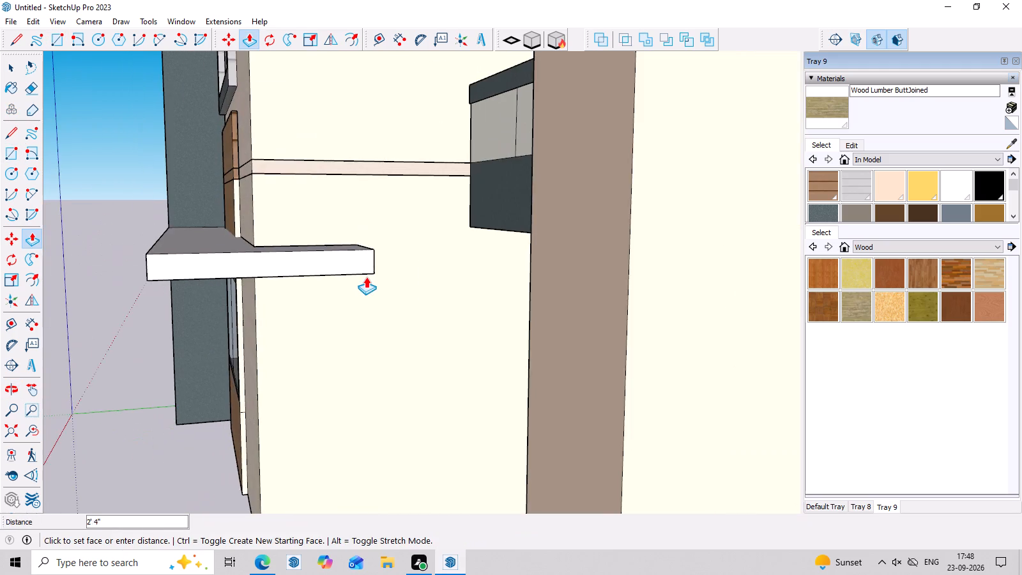
middle_click_drag(366, 277, 438, 288)
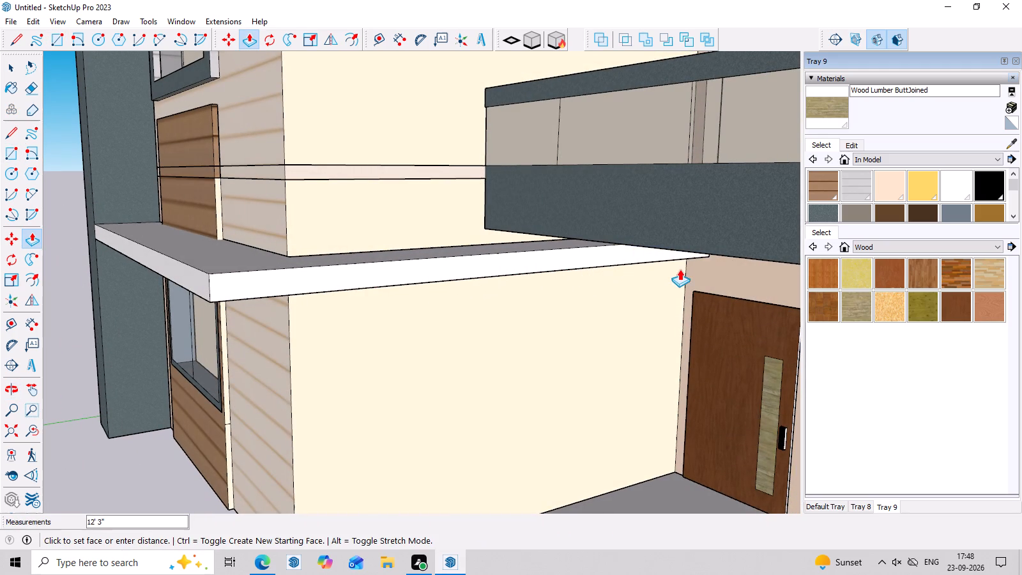
scroll(687, 264, "up", 2)
middle_click_drag(687, 264, 675, 198)
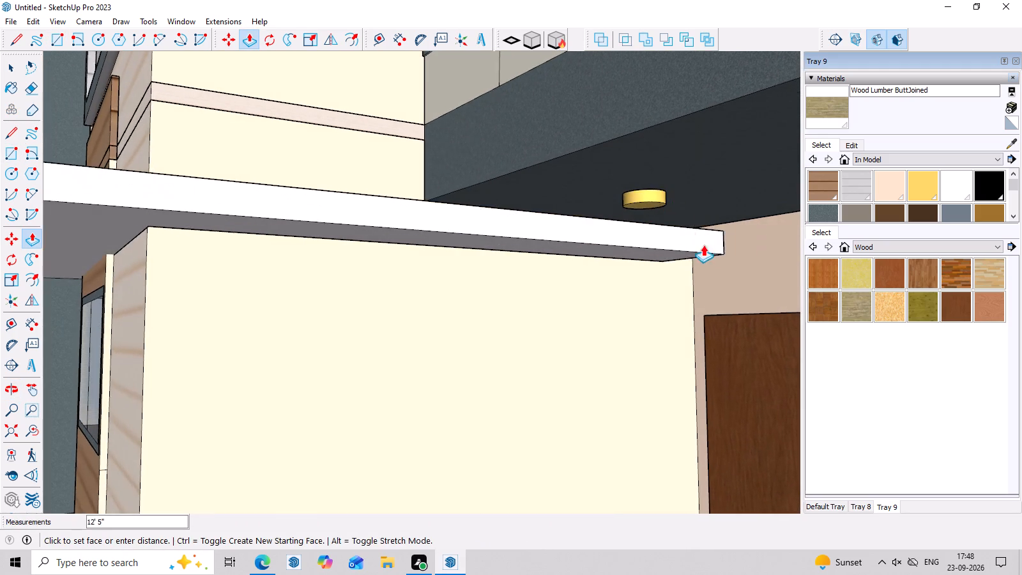
scroll(710, 257, "up", 7)
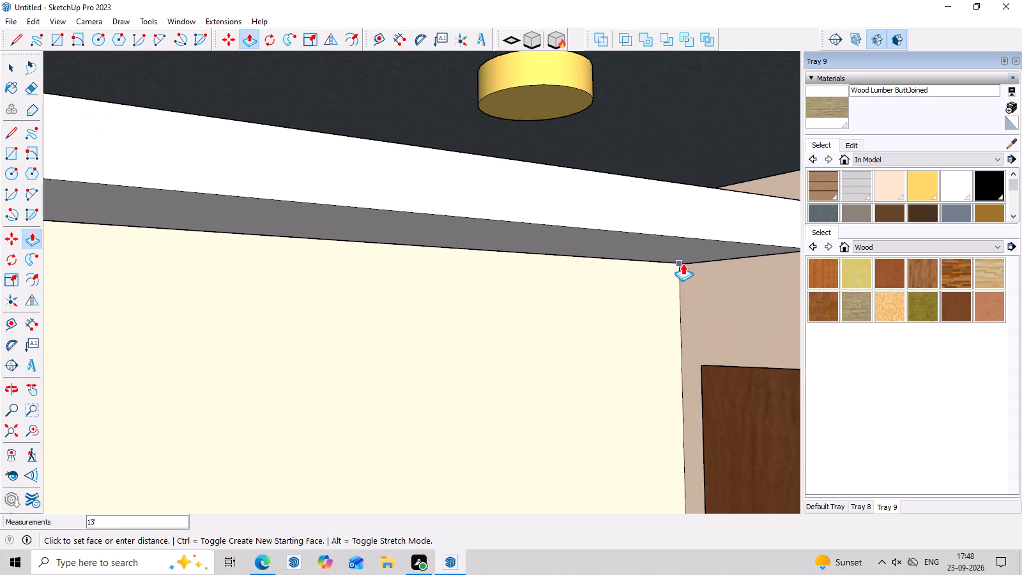
scroll(683, 263, "up", 5)
middle_click(683, 263)
left_click(678, 266)
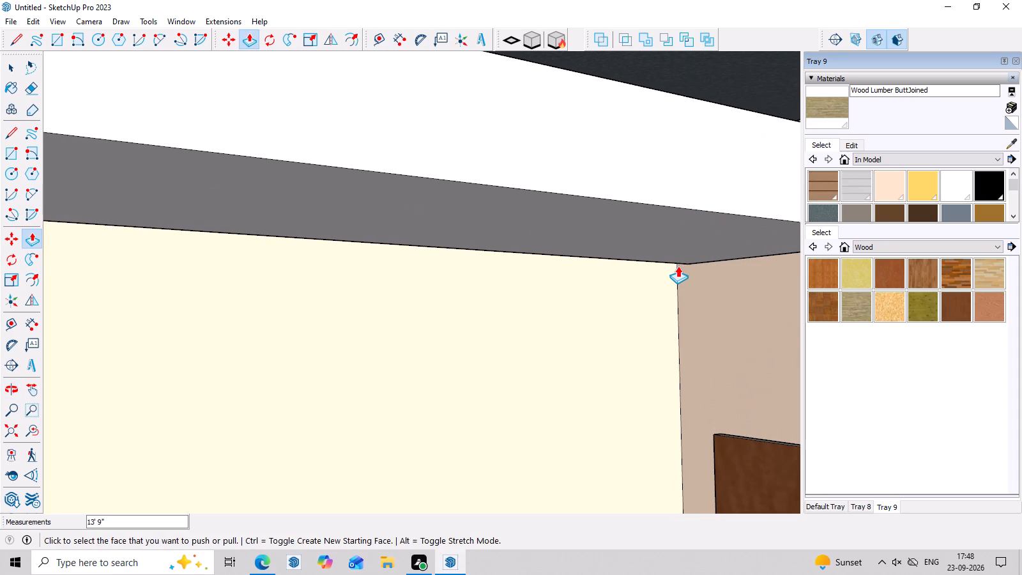
scroll(670, 277, "down", 20)
scroll(670, 277, "down", 7)
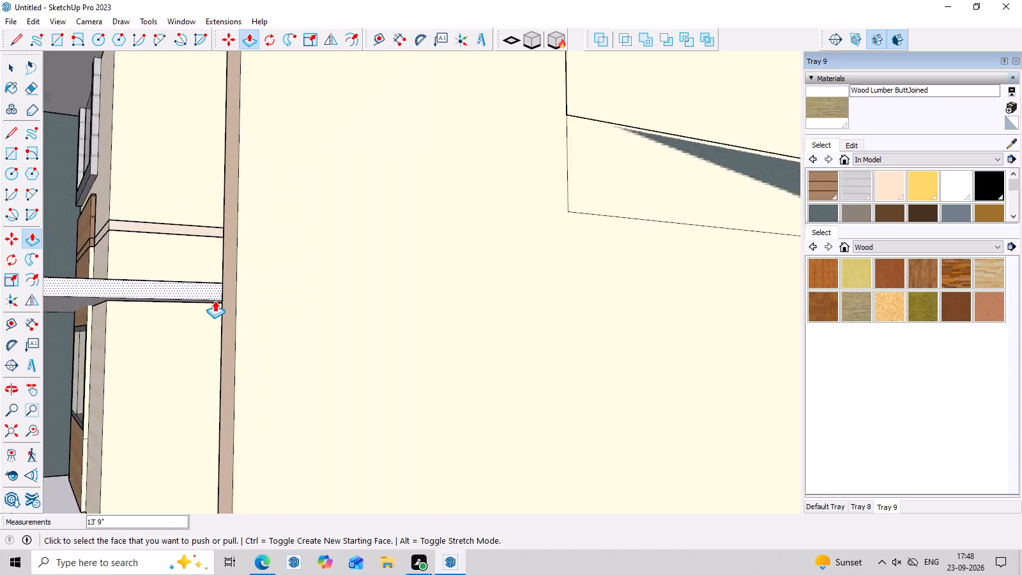
scroll(215, 300, "down", 13)
middle_click_drag(194, 317, 510, 349)
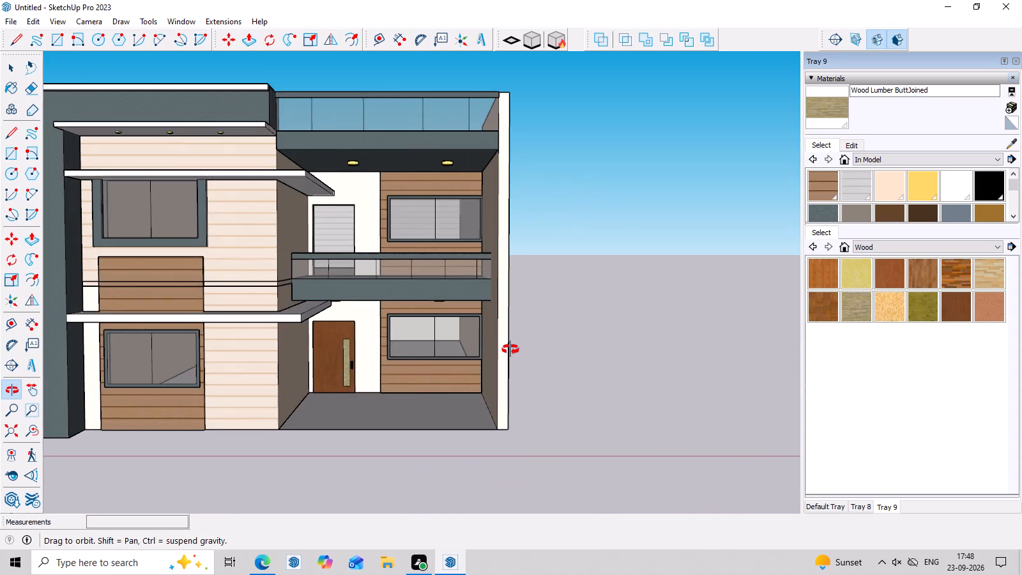
middle_click_drag(510, 349, 547, 314)
key("Escape")
left_click(607, 243)
key("space")
Examine the whole elevation with the extended lower canopy from the front, the outer side, below and above.
scroll(607, 243, "down", 2)
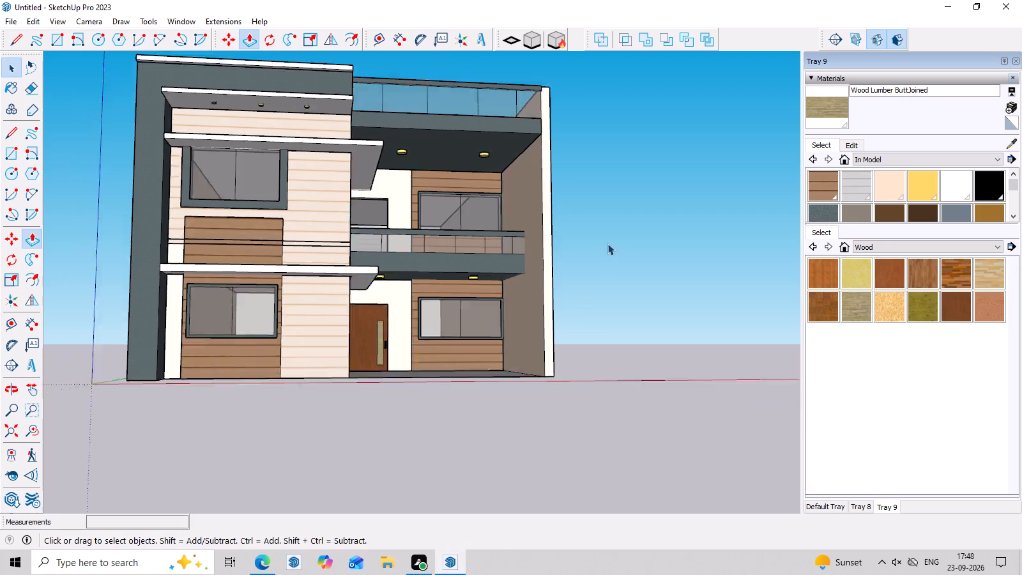
scroll(607, 243, "down", 2)
middle_click_drag(607, 243, 576, 287)
scroll(565, 289, "down", 1)
scroll(537, 286, "up", 7)
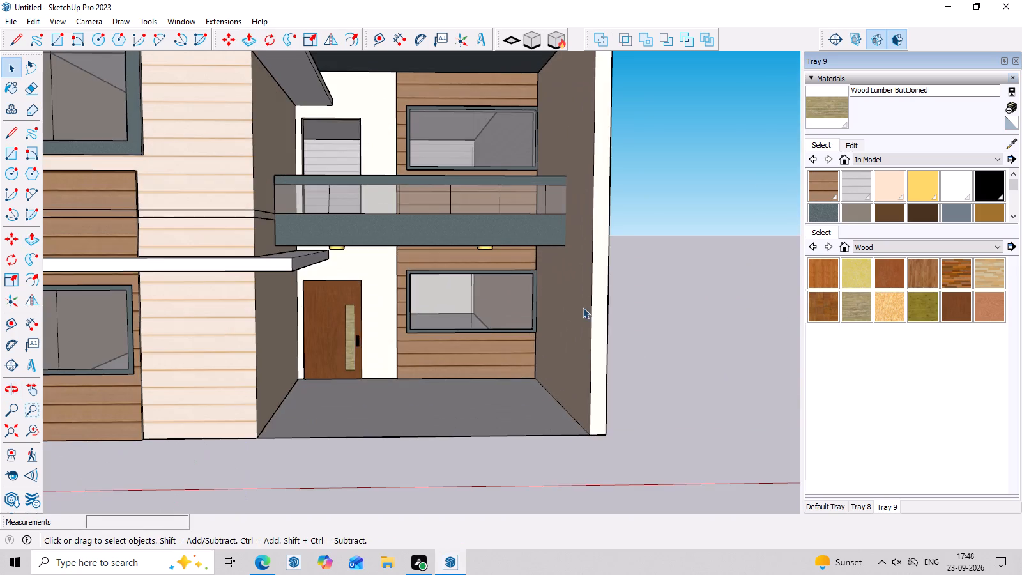
middle_click_drag(583, 307, 570, 296)
scroll(570, 296, "down", 8)
middle_click_drag(613, 310, 332, 253)
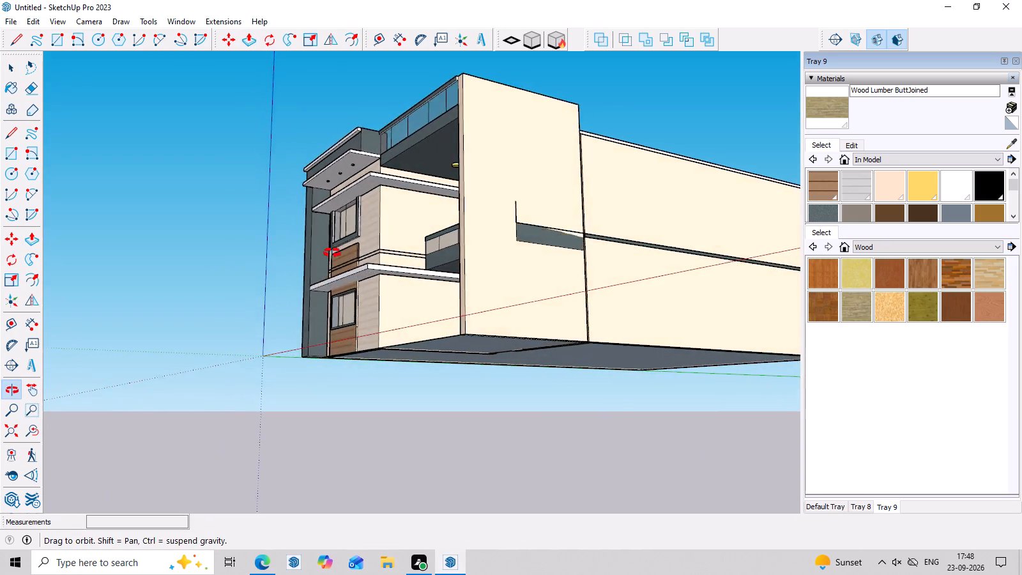
middle_click_drag(332, 253, 545, 236)
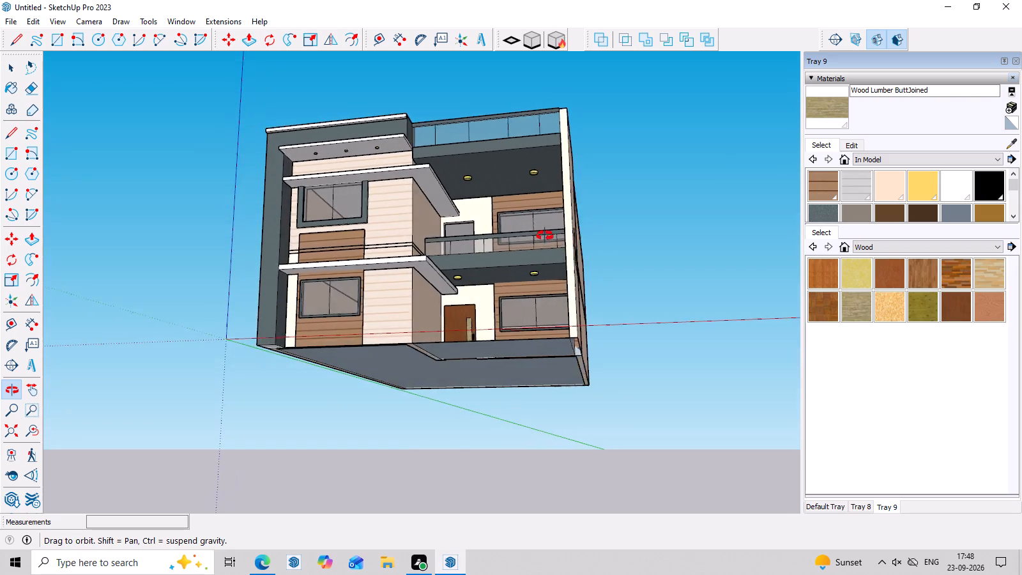
middle_click_drag(545, 236, 544, 236)
scroll(515, 259, "up", 4)
scroll(496, 194, "down", 9)
middle_click_drag(546, 271, 624, 448)
scroll(459, 307, "up", 6)
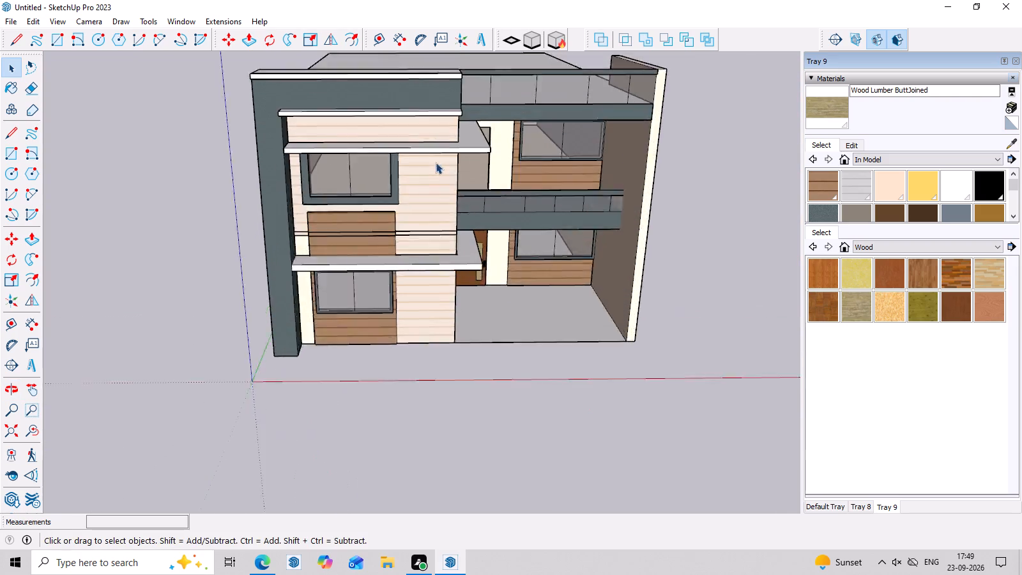
scroll(436, 162, "up", 6)
middle_click_drag(511, 356, 512, 322)
scroll(446, 229, "up", 4)
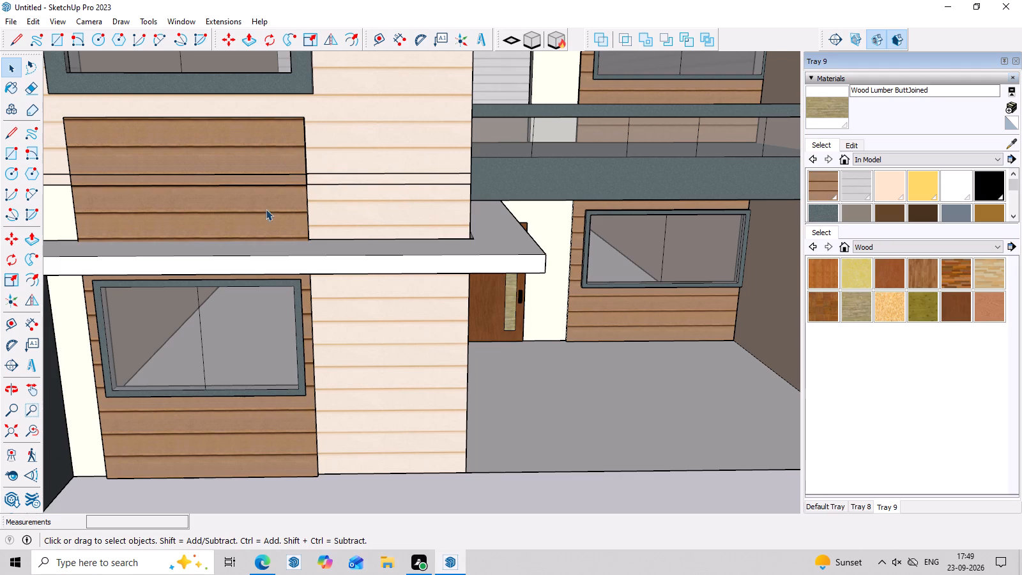
Select the balcony slab group and examine where its band crosses the cladding above the lower canopy.
scroll(287, 175, "up", 5)
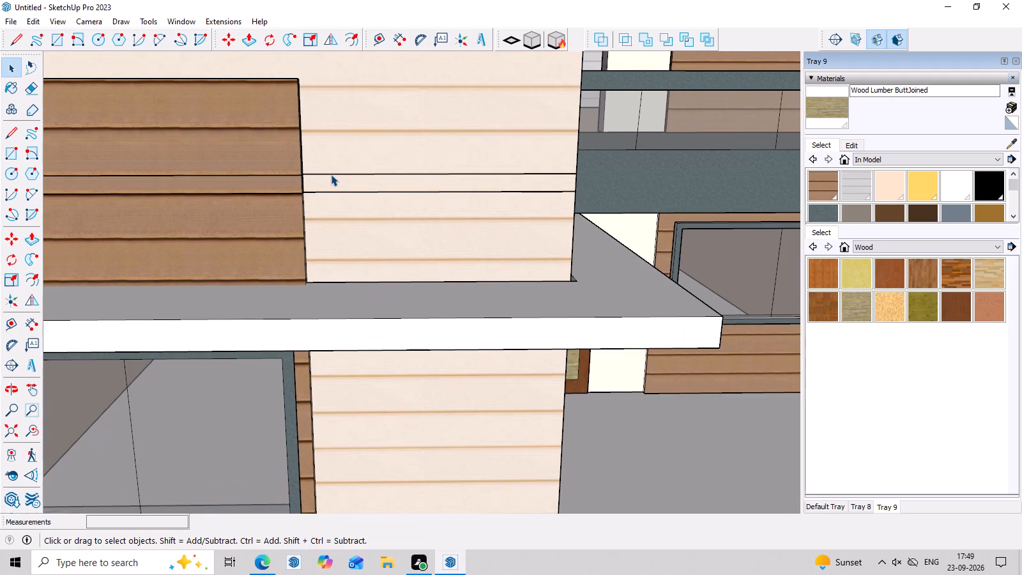
left_click(331, 174)
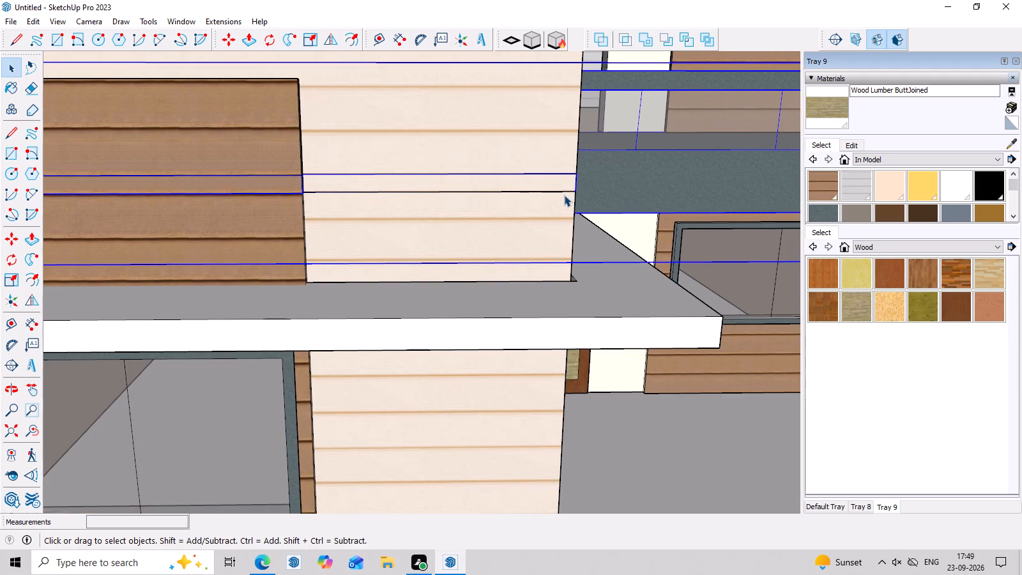
scroll(564, 195, "down", 6)
middle_click_drag(581, 195, 509, 191)
scroll(516, 188, "up", 4)
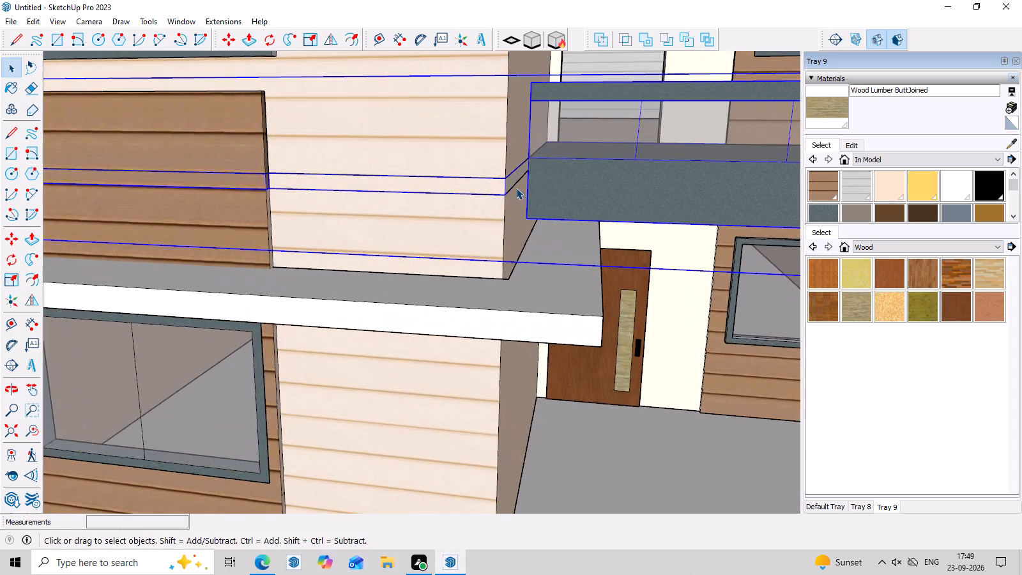
scroll(516, 188, "up", 3)
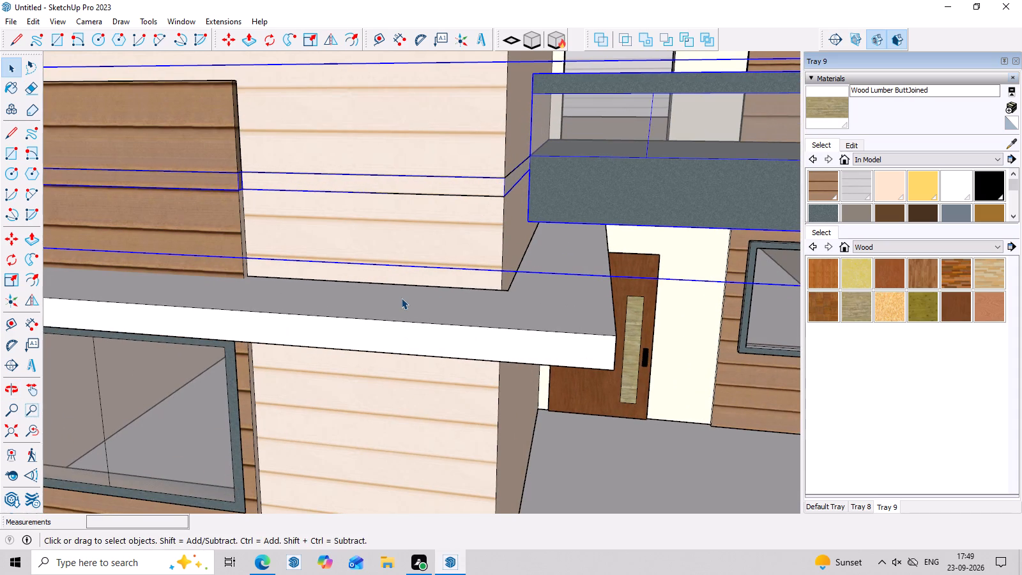
key("Escape")
key("Escape")
key("Escape")
scroll(401, 298, "down", 7)
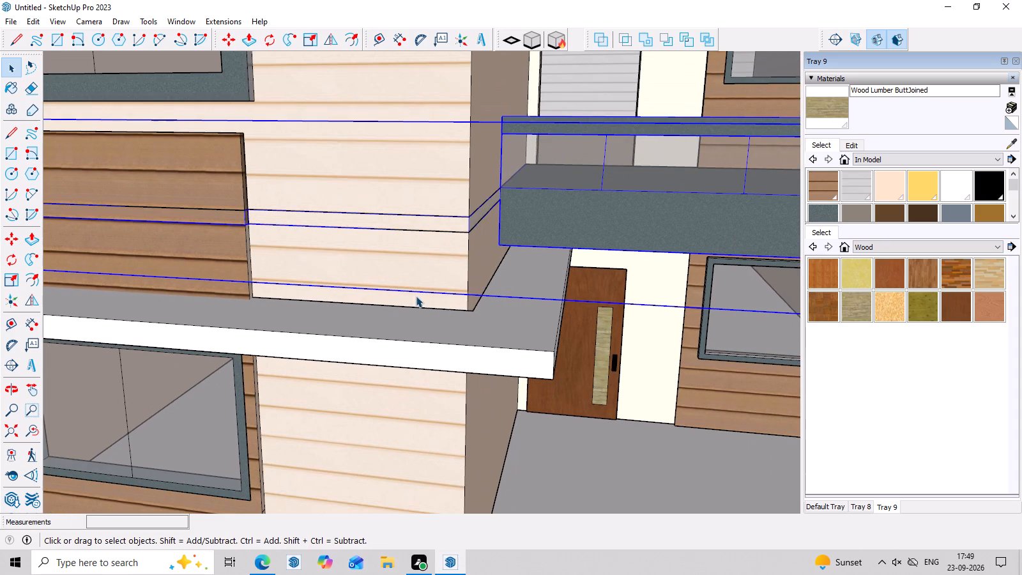
left_click(540, 389)
key("space")
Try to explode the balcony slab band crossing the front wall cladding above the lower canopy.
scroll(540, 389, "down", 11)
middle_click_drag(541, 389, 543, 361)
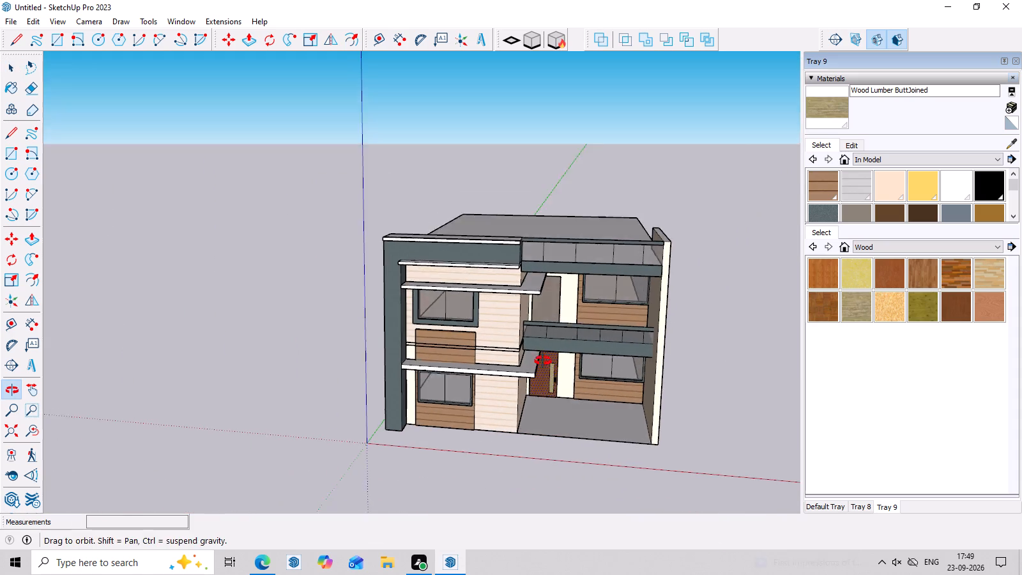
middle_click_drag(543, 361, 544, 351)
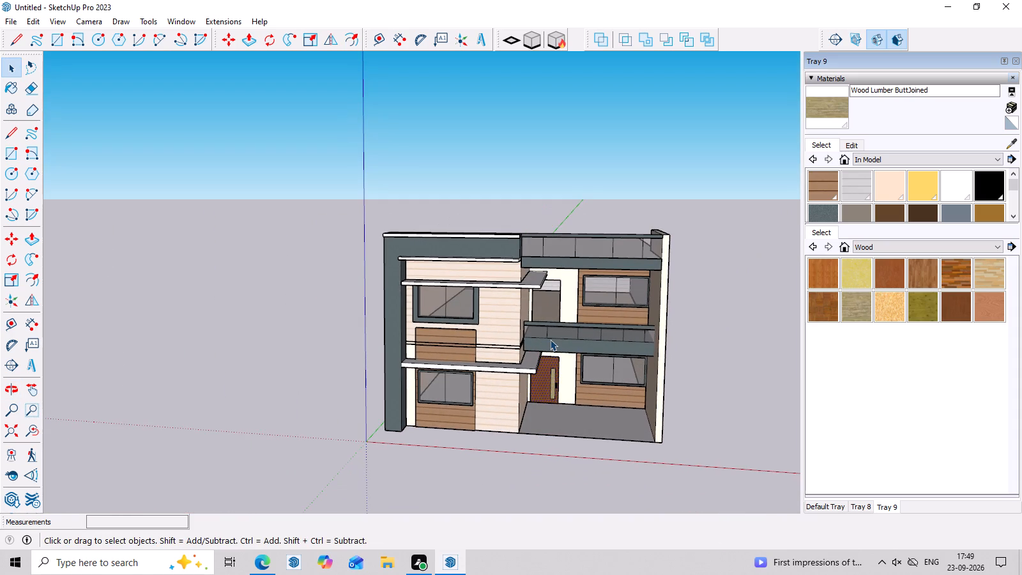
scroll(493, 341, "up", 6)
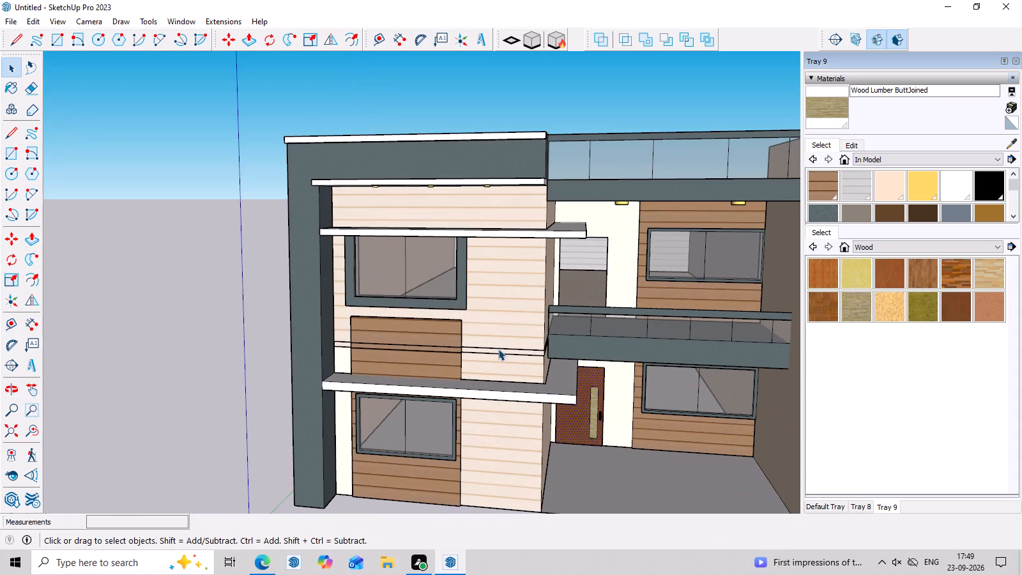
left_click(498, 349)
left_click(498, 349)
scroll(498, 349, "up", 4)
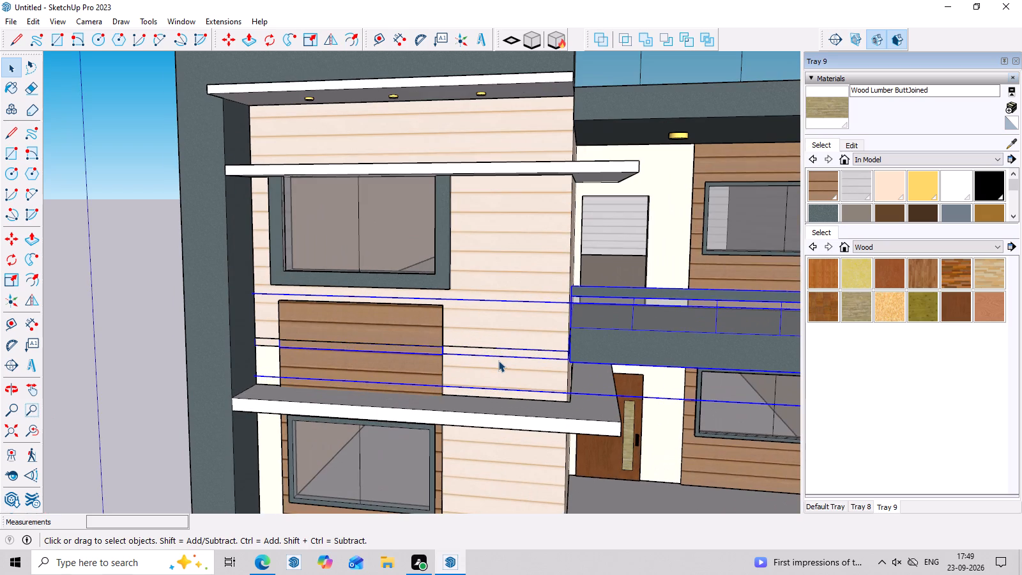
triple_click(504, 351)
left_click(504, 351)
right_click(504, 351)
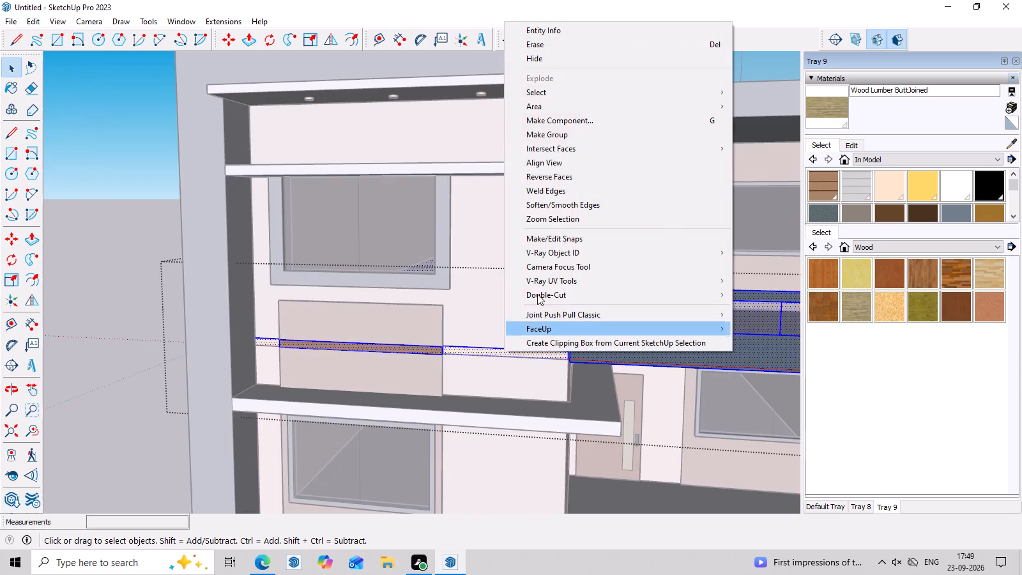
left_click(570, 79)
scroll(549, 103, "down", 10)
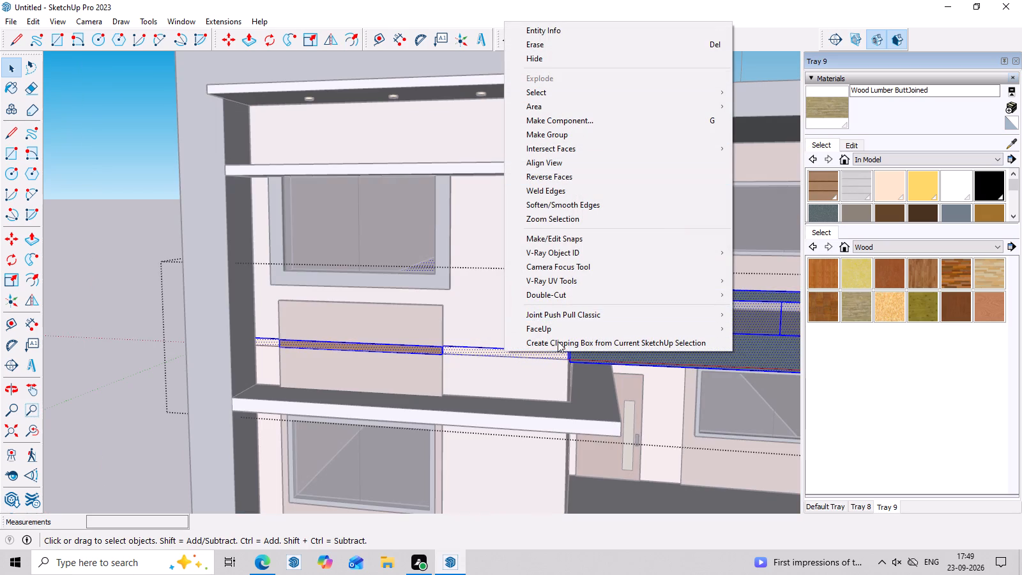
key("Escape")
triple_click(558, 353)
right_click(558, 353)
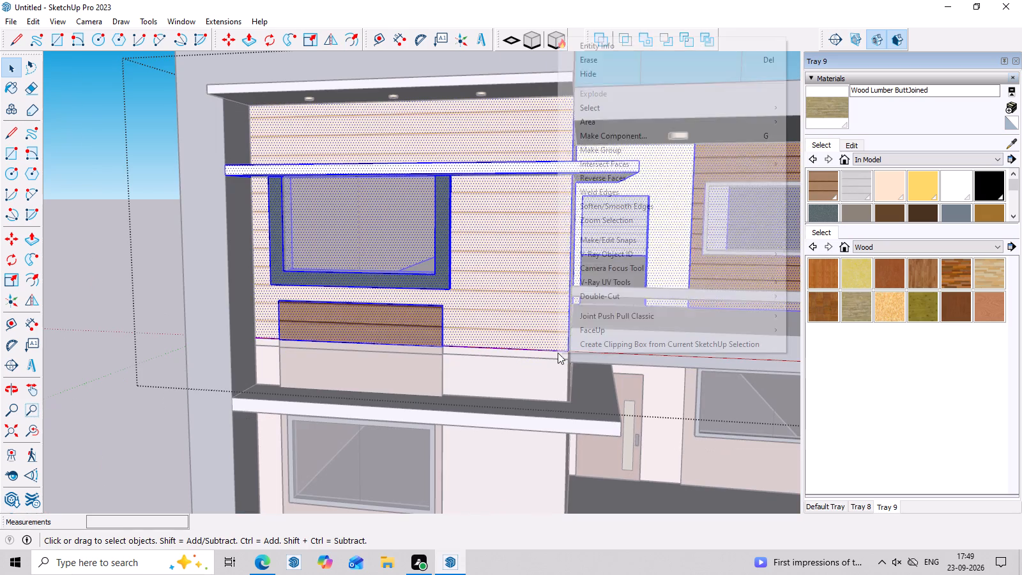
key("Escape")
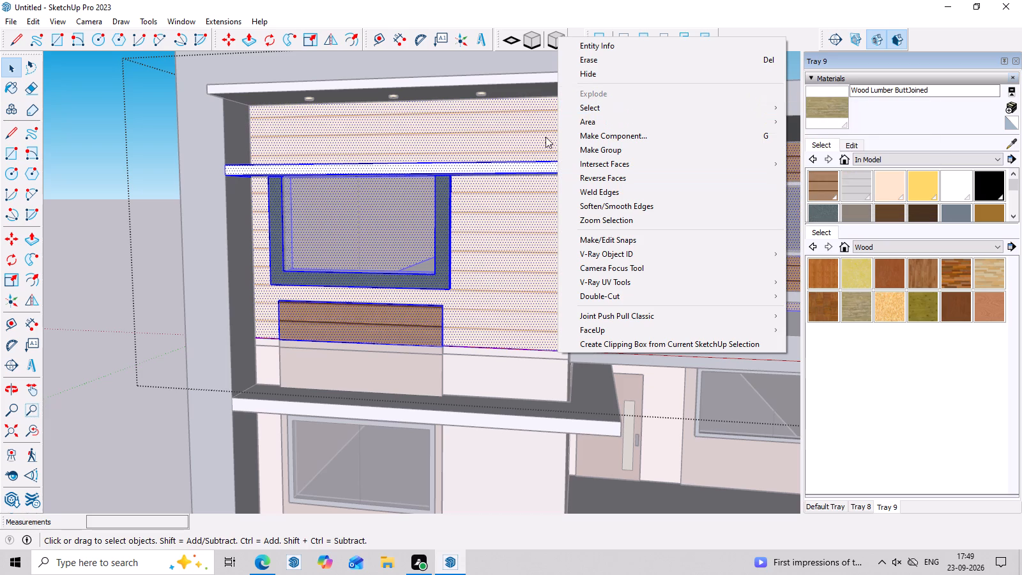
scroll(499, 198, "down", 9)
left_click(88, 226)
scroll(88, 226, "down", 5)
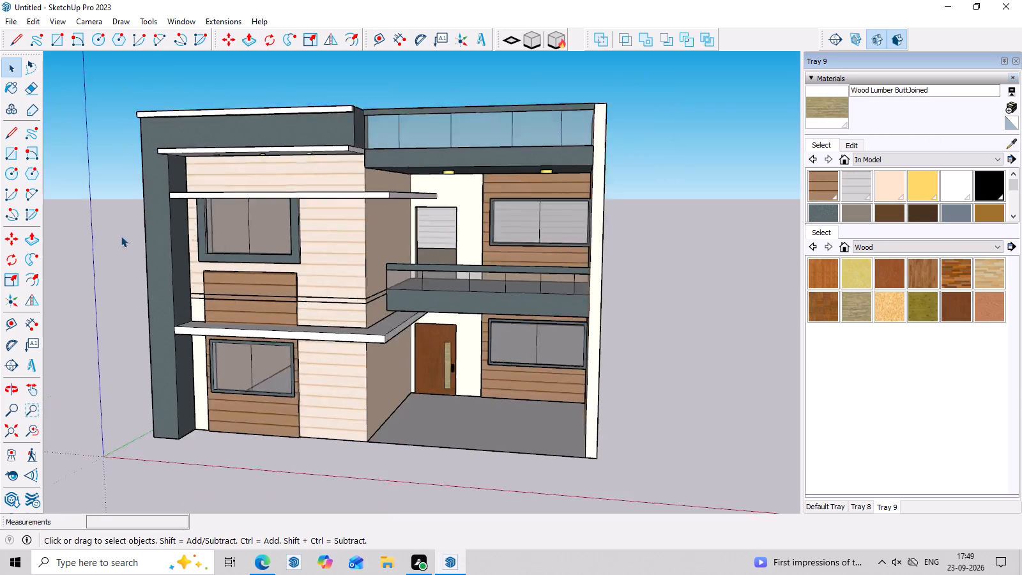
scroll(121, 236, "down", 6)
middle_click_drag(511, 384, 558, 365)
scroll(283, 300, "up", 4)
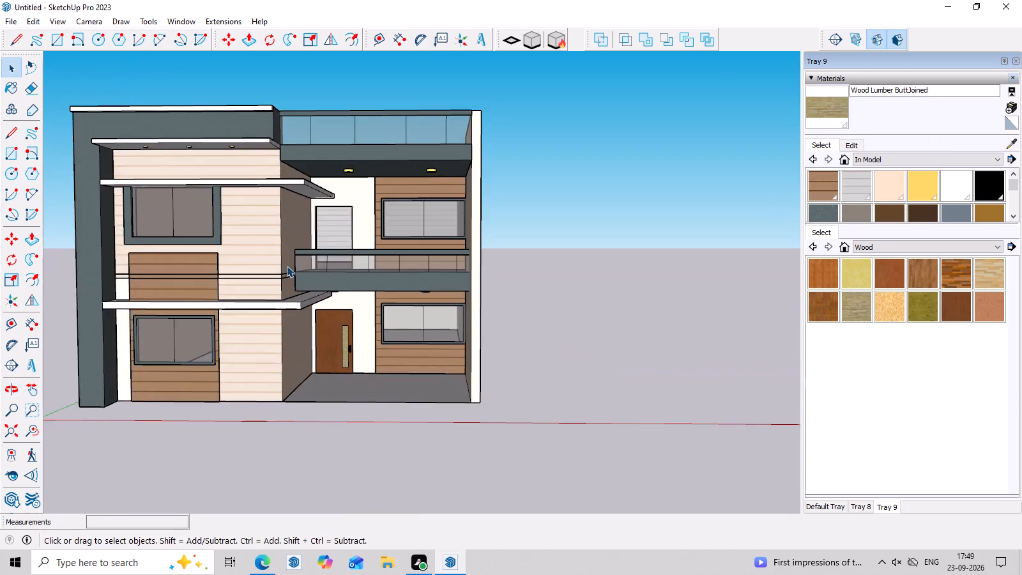
Open the balcony slab group and examine its selected band faces along the building's outer side wall.
scroll(287, 265, "down", 8)
middle_click_drag(225, 312, 343, 328)
scroll(95, 283, "up", 1)
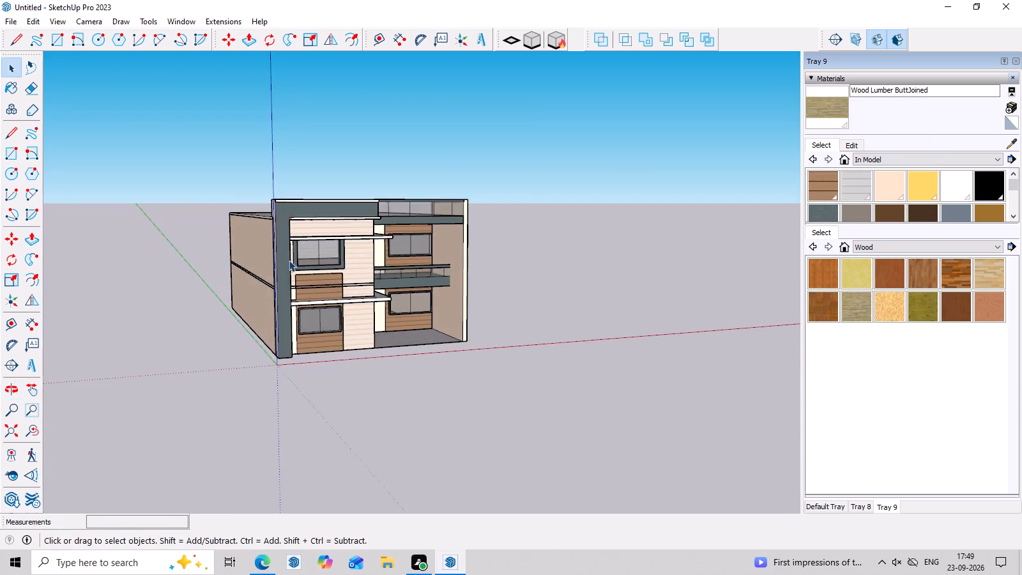
scroll(286, 250, "up", 8)
middle_click_drag(909, 425, 448, 420)
middle_click_drag(636, 369, 157, 299)
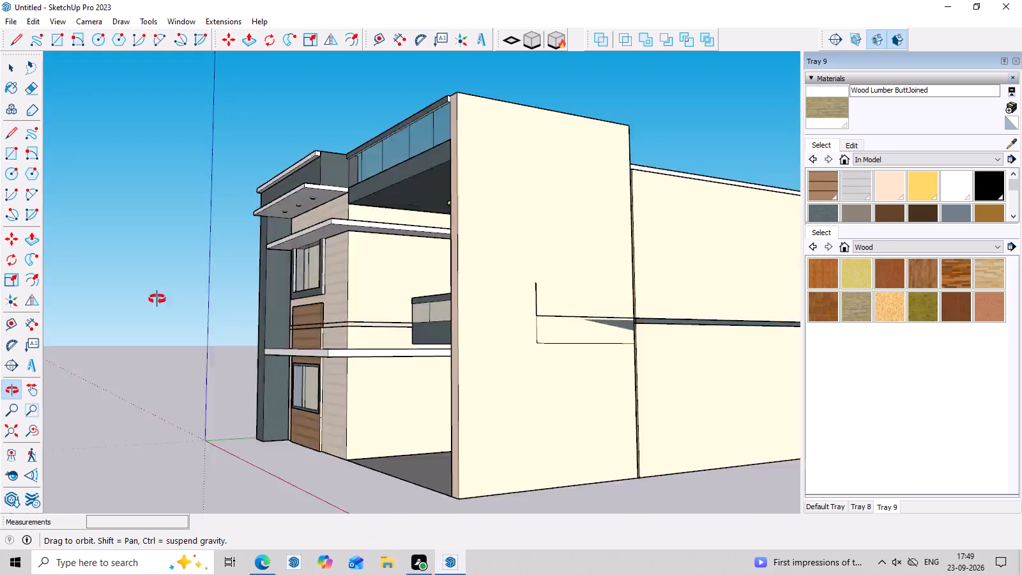
middle_click_drag(157, 299, 60, 285)
scroll(688, 351, "up", 5)
triple_click(584, 251)
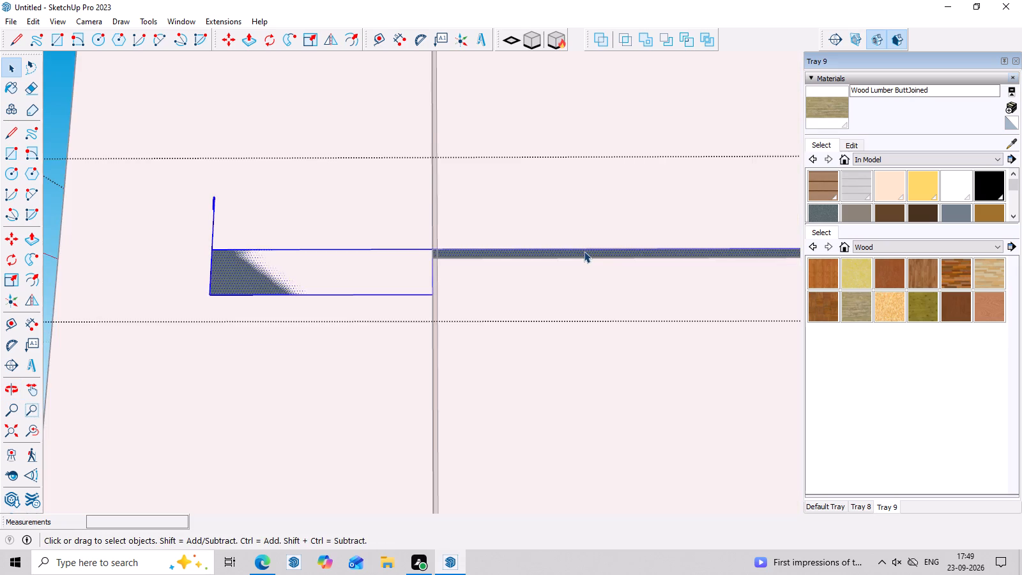
scroll(584, 251, "up", 3)
double_click(584, 251)
right_click(584, 251)
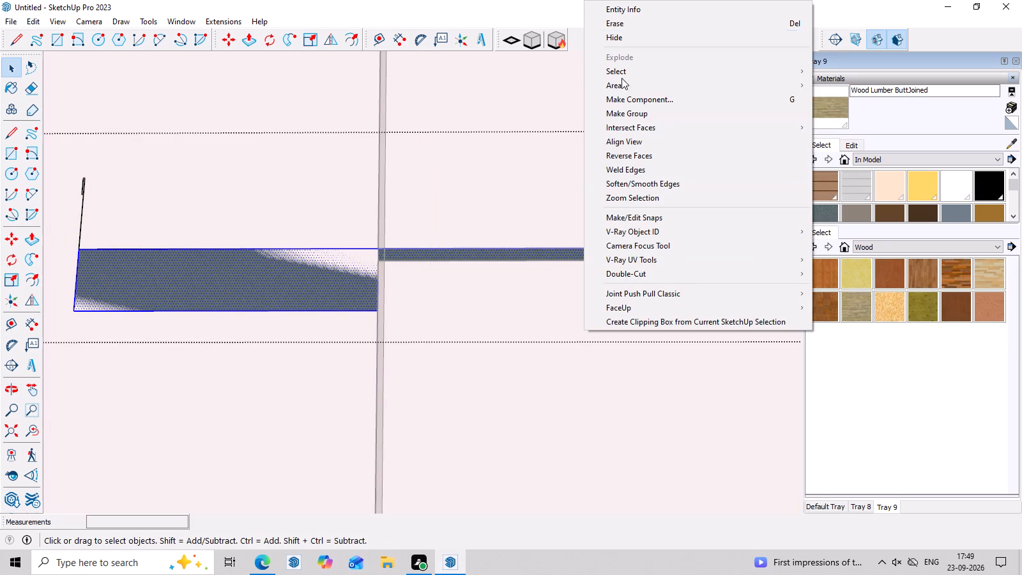
scroll(606, 308, "down", 20)
scroll(606, 308, "down", 1)
scroll(574, 450, "down", 17)
key("Escape")
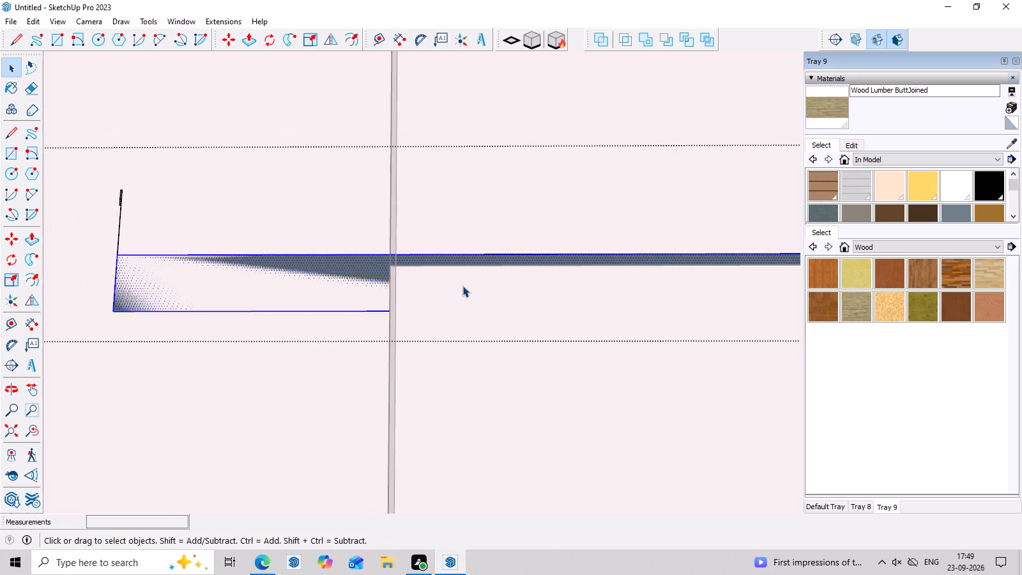
scroll(462, 286, "down", 19)
middle_click_drag(311, 282, 301, 367)
scroll(378, 268, "up", 4)
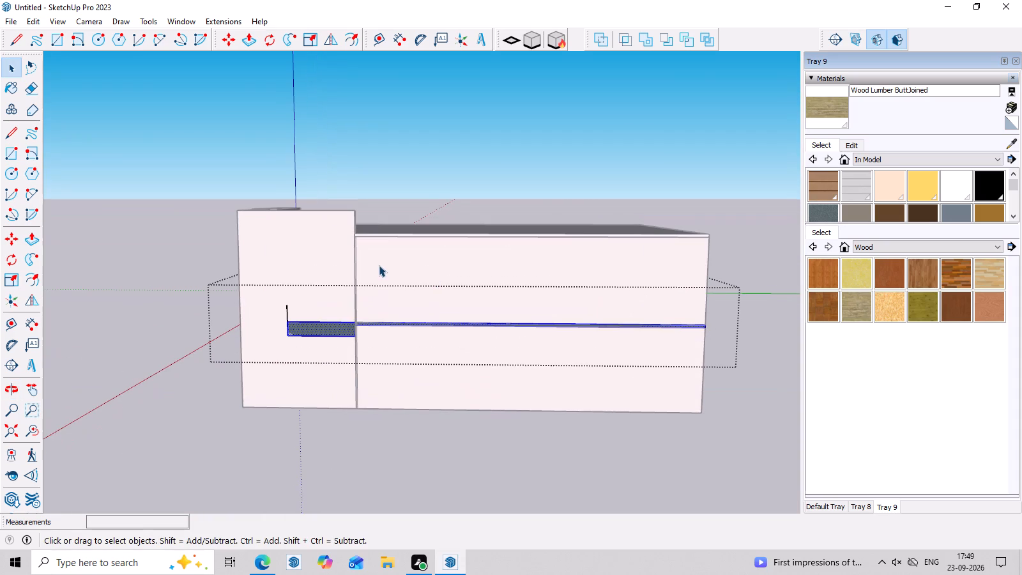
scroll(327, 406, "down", 4)
middle_click_drag(293, 382, 441, 390)
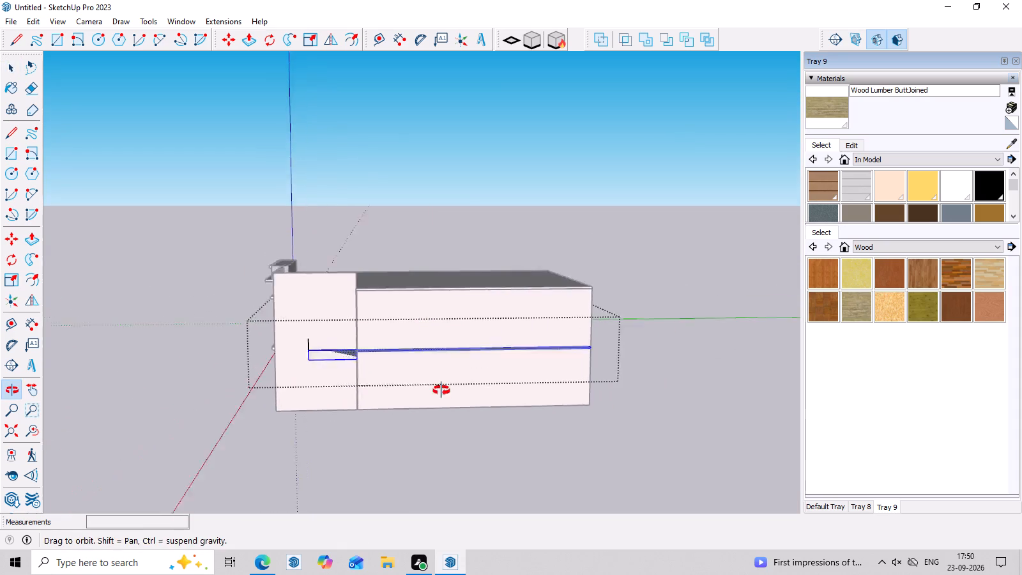
middle_click_drag(441, 390, 701, 386)
scroll(544, 326, "up", 4)
left_click(580, 317)
Draw a rectangle corner to corner across the upper-floor door opening on the balcony to form the door panel.
middle_click_drag(306, 463, 347, 372)
scroll(308, 463, "up", 1)
scroll(344, 355, "up", 5)
scroll(346, 343, "down", 8)
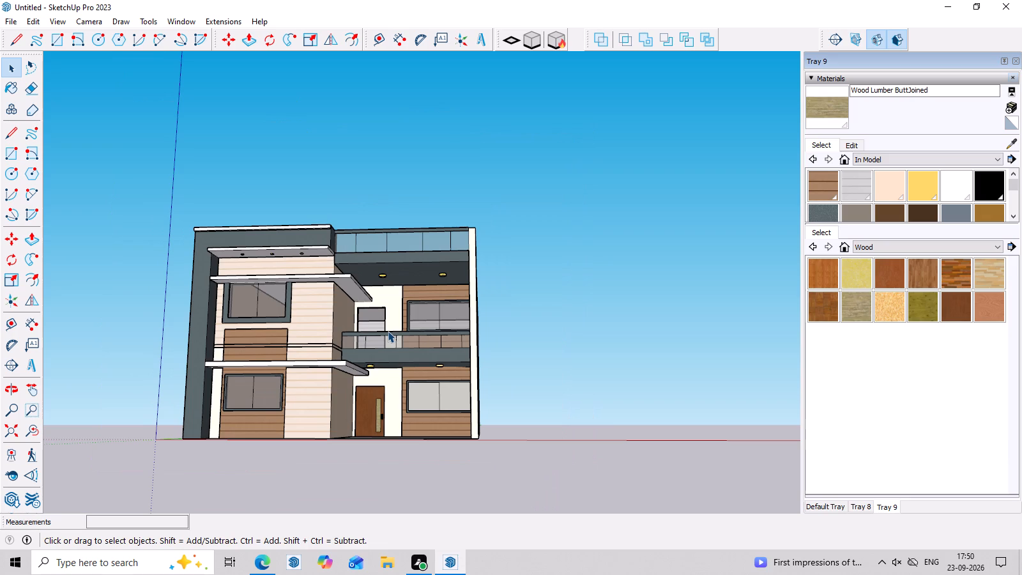
middle_click_drag(391, 318, 387, 397)
scroll(387, 399, "up", 6)
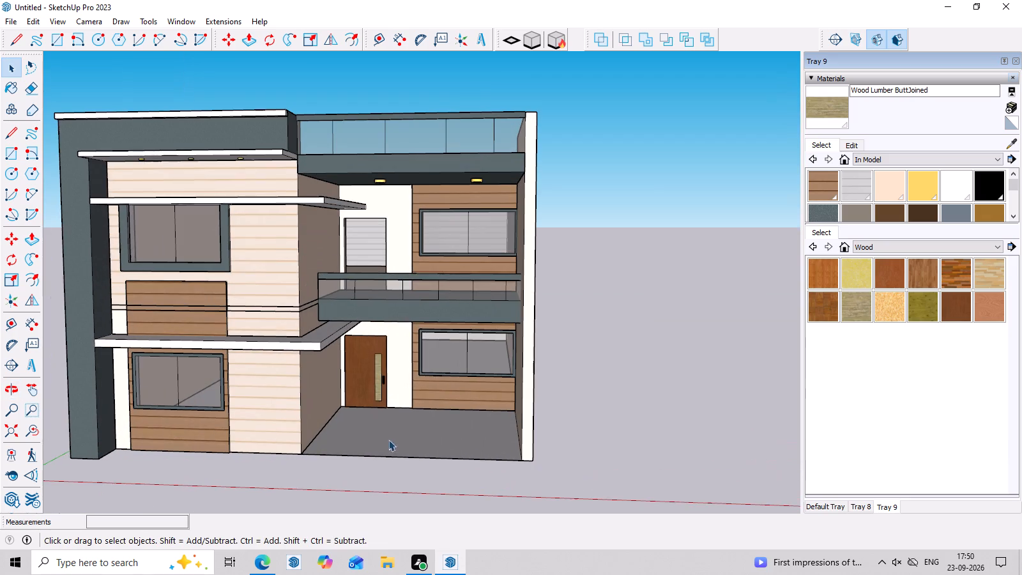
scroll(388, 440, "up", 1)
middle_click_drag(607, 517, 615, 512)
scroll(430, 233, "up", 5)
middle_click_drag(344, 169, 342, 239)
scroll(342, 241, "up", 3)
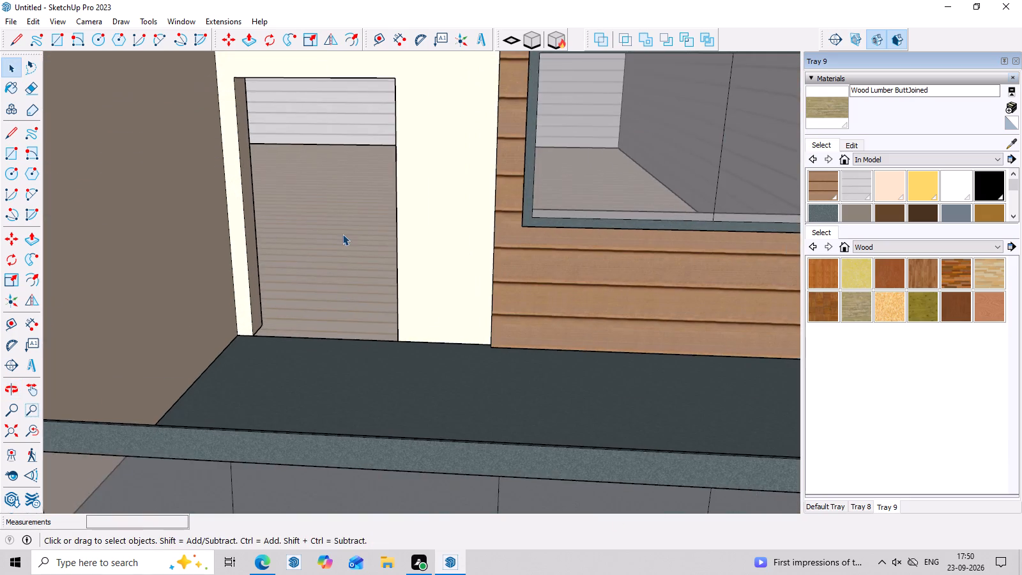
middle_click_drag(344, 243, 345, 229)
key("r")
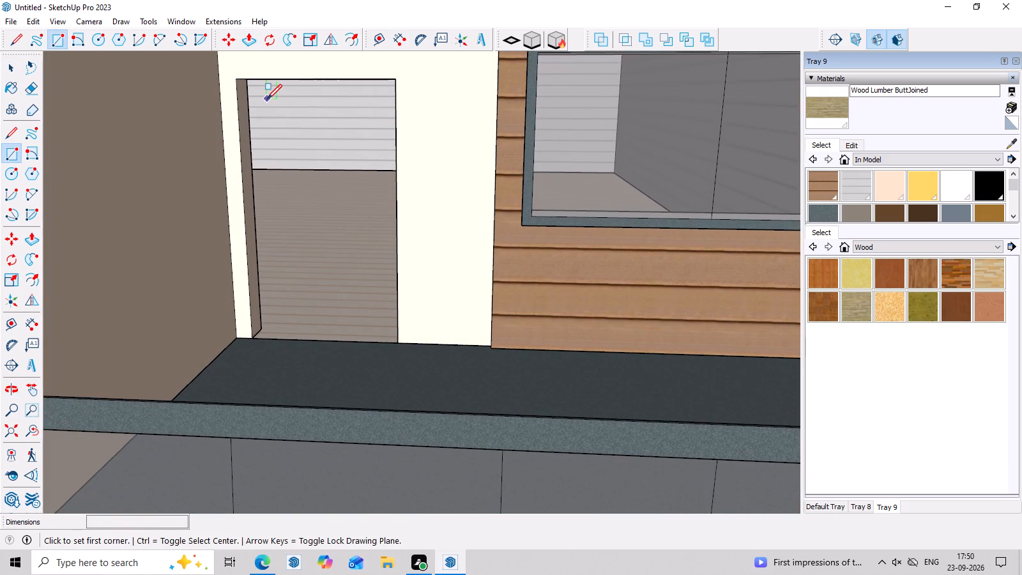
left_click(233, 79)
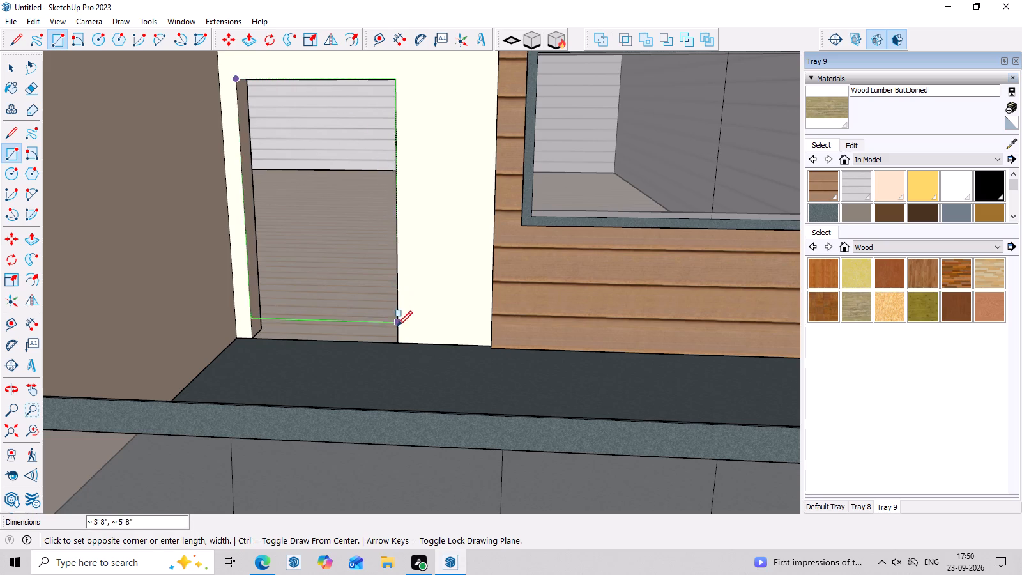
left_click(399, 342)
Draw a narrow vertical strip about 5' 3" by 6" on the balcony door panel, toward its handle side.
middle_click_drag(395, 307, 436, 311)
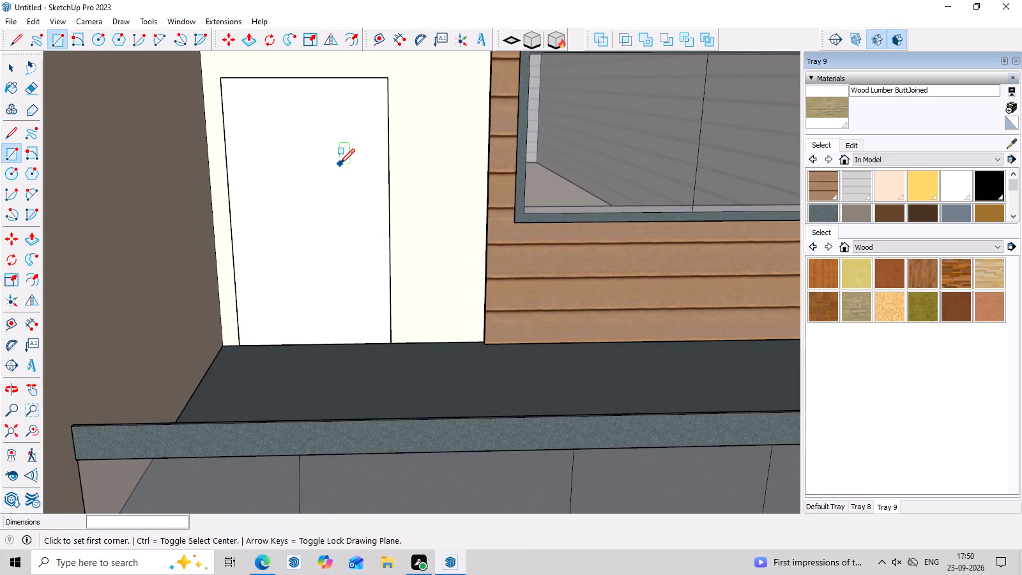
left_click(330, 109)
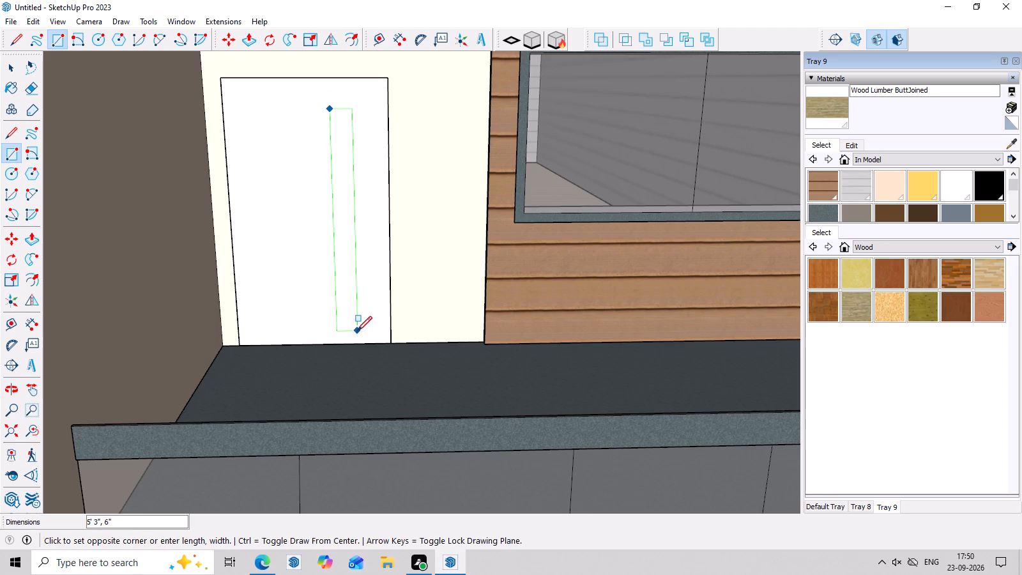
left_click(357, 331)
Draw a slim vertical handle rectangle about 1' 4" tall between the strip and the balcony door's edge.
middle_click_drag(370, 317, 408, 314)
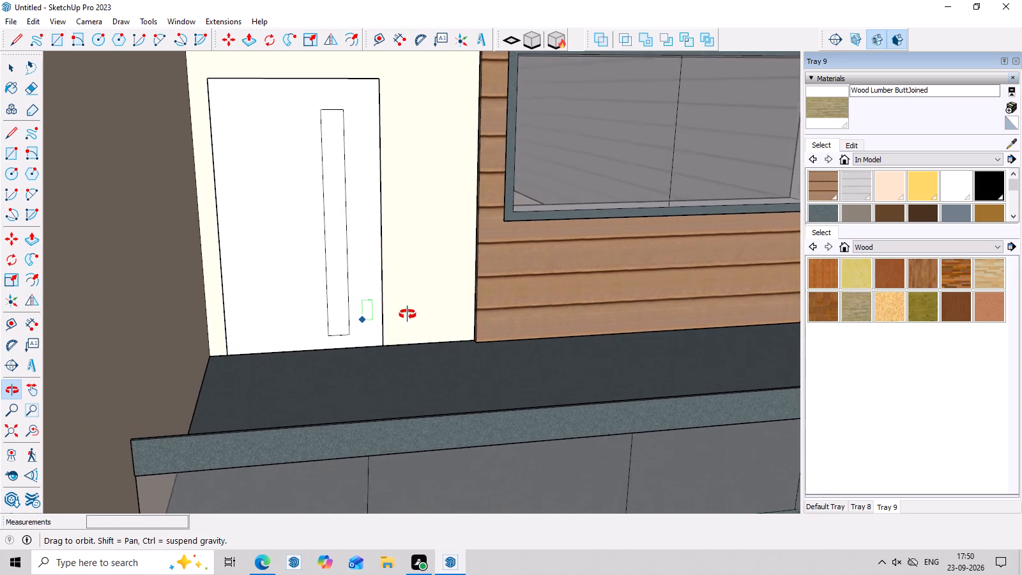
middle_click_drag(408, 314, 393, 318)
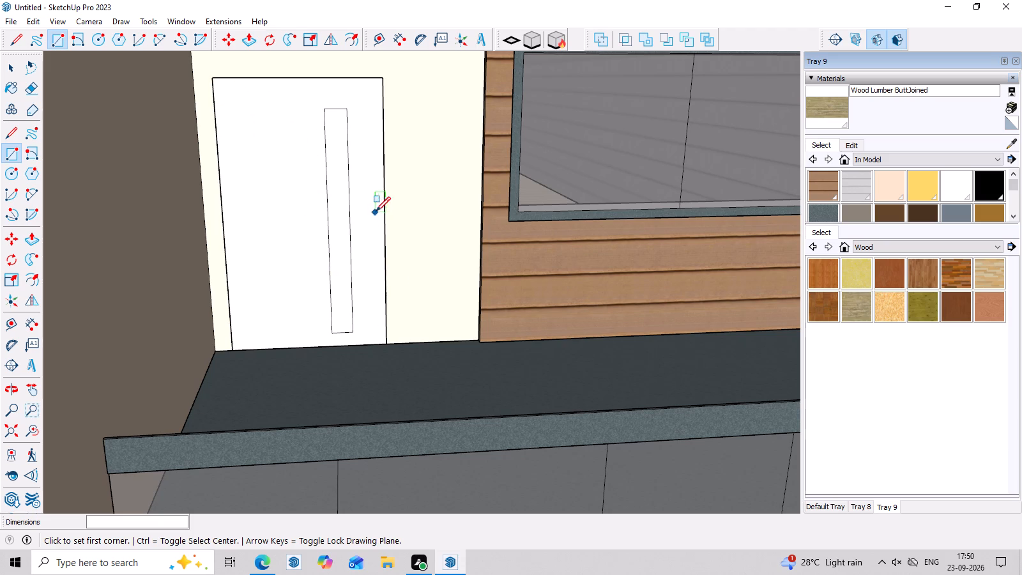
scroll(376, 207, "up", 3)
left_click(355, 177)
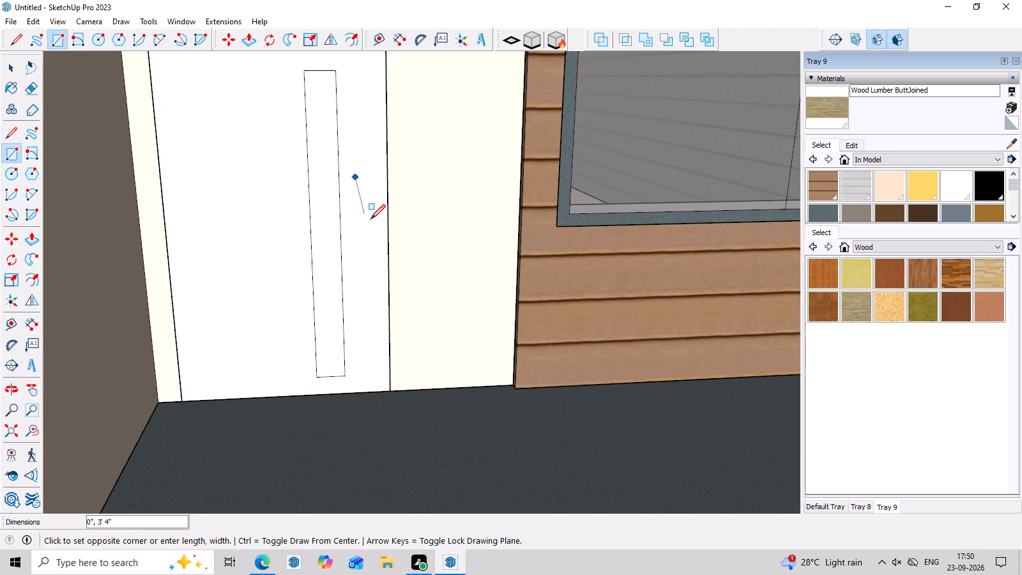
scroll(373, 226, "up", 3)
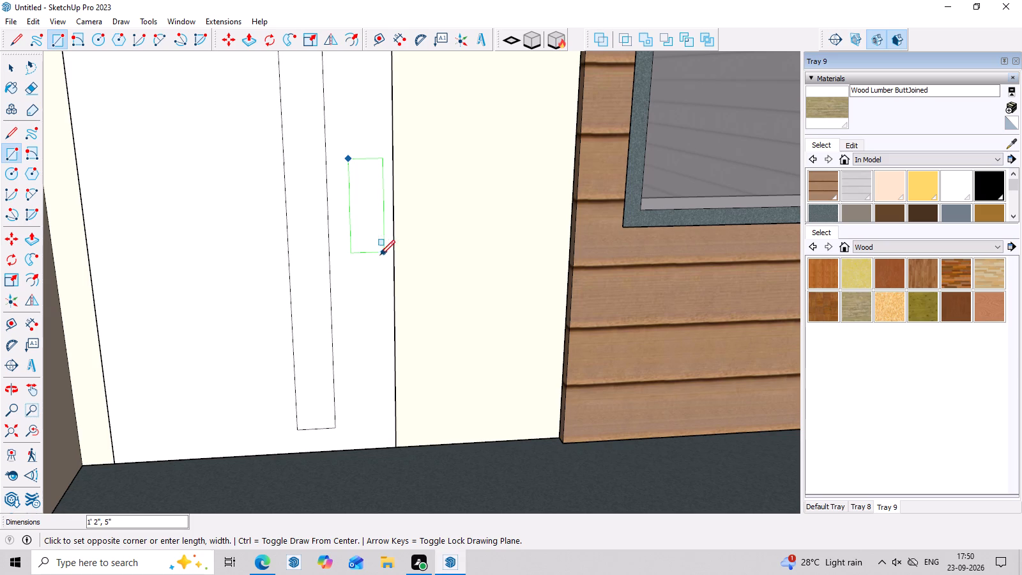
scroll(346, 179, "up", 3)
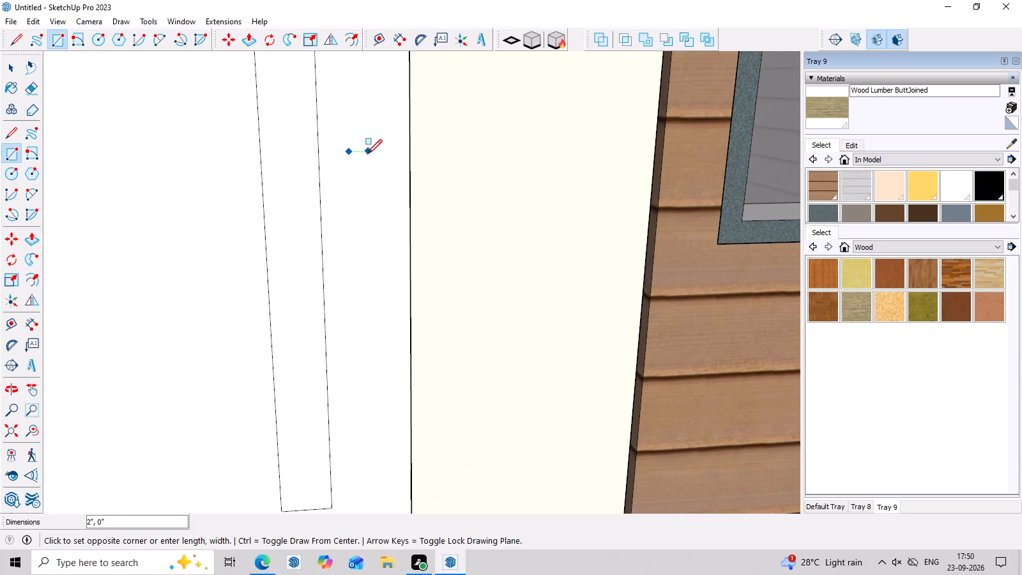
left_click(372, 155)
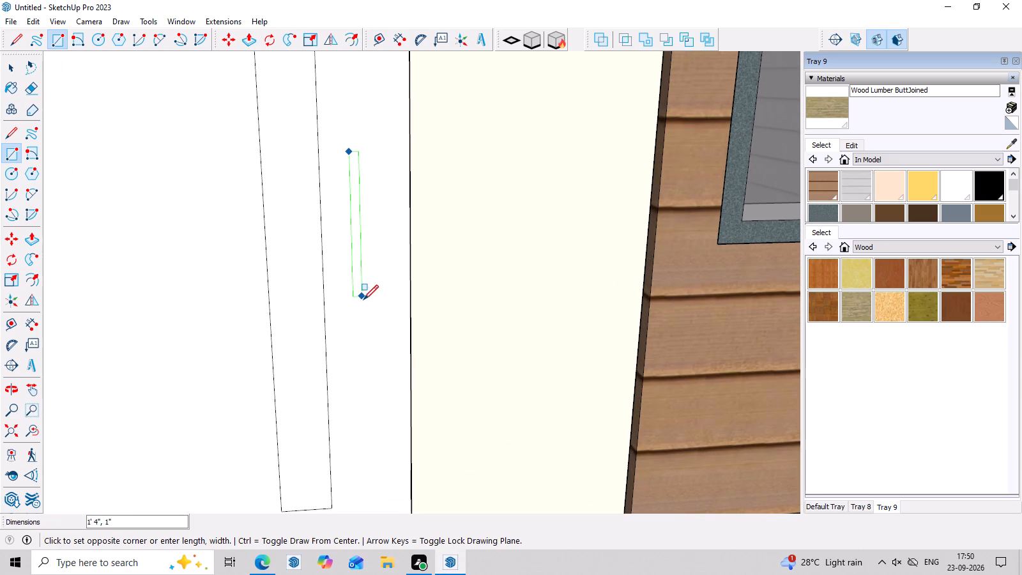
double_click(371, 298)
Push/Pull the balcony door's main face around the strip and handle by 0.5".
scroll(381, 298, "down", 8)
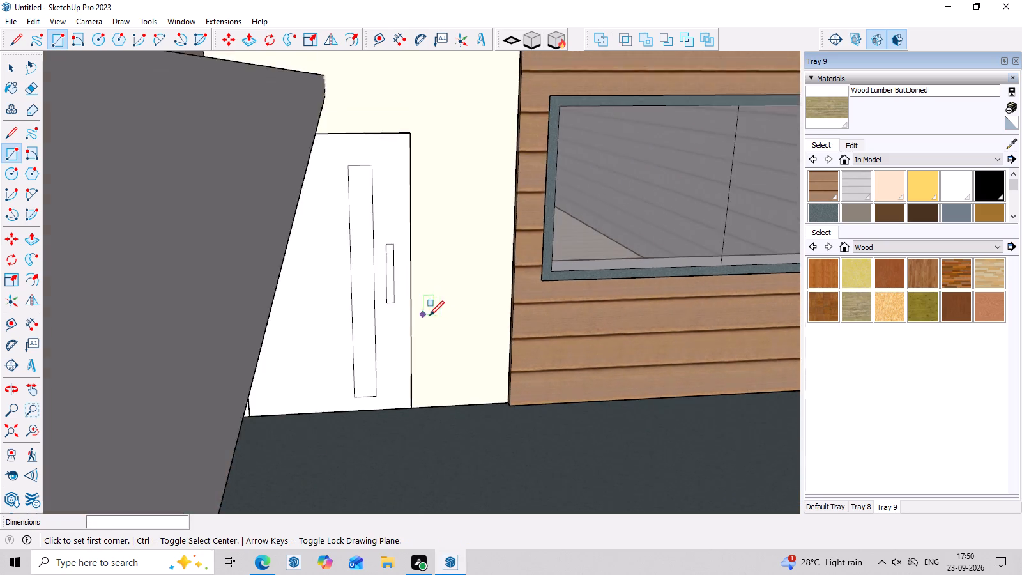
scroll(429, 316, "down", 10)
middle_click_drag(531, 371, 473, 281)
scroll(459, 301, "up", 5)
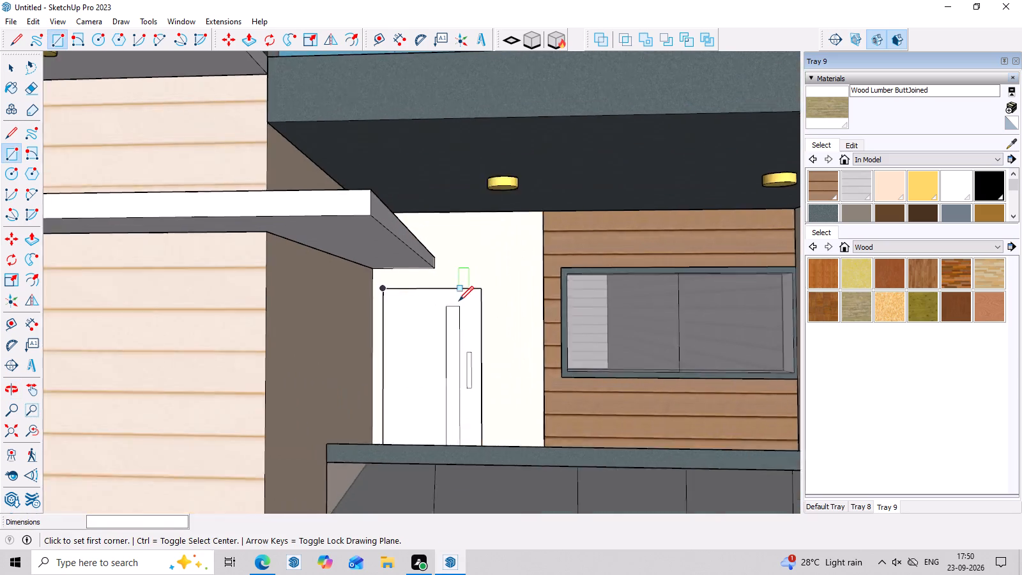
scroll(459, 301, "up", 1)
key("space")
left_click(474, 312)
key("p")
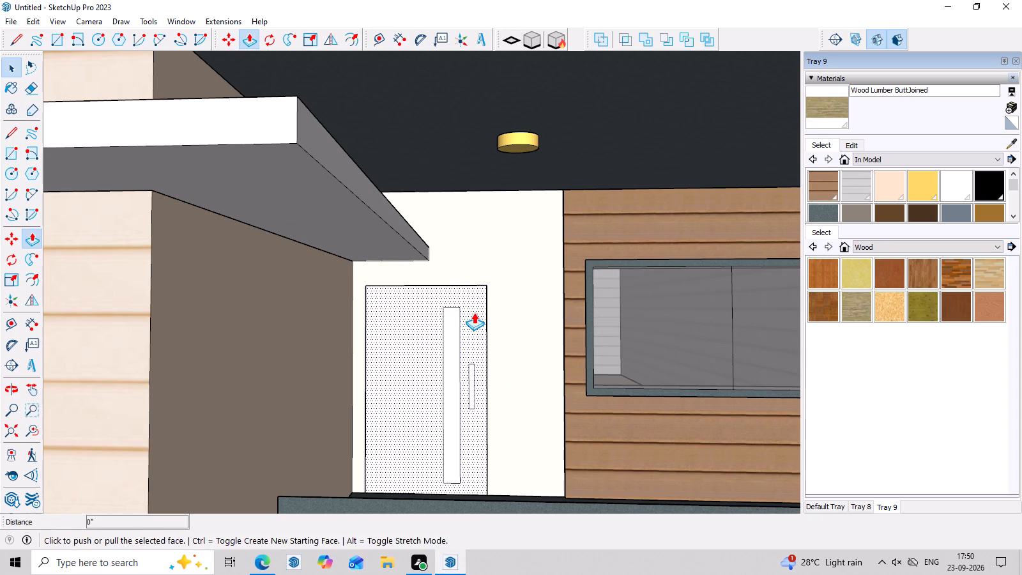
left_click(474, 312)
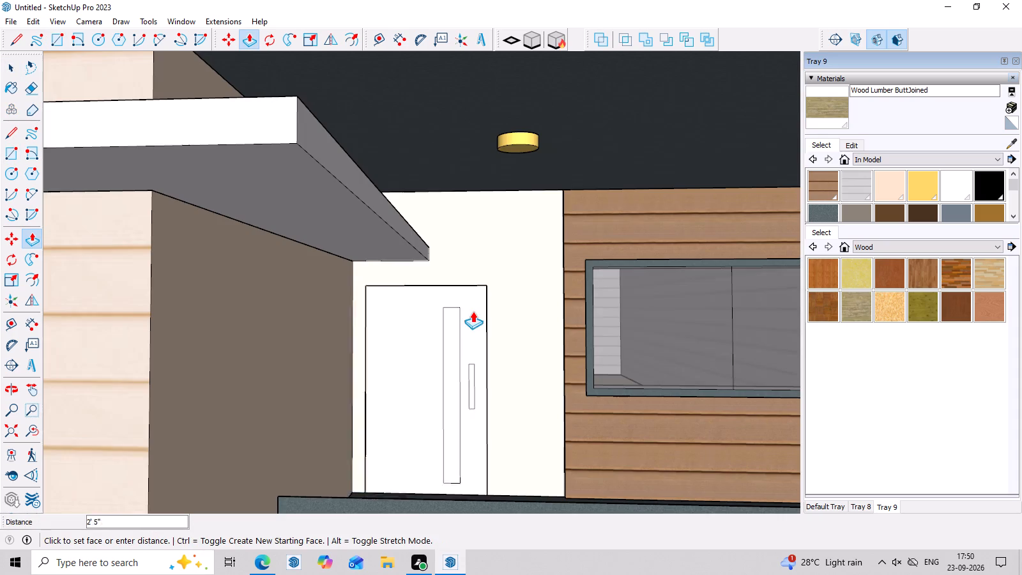
type(".5")
key("Return")
Push/Pull the balcony door's vertical strip about 1" so it sits flush with the surrounding door face.
middle_click_drag(471, 316, 466, 337)
scroll(464, 340, "up", 5)
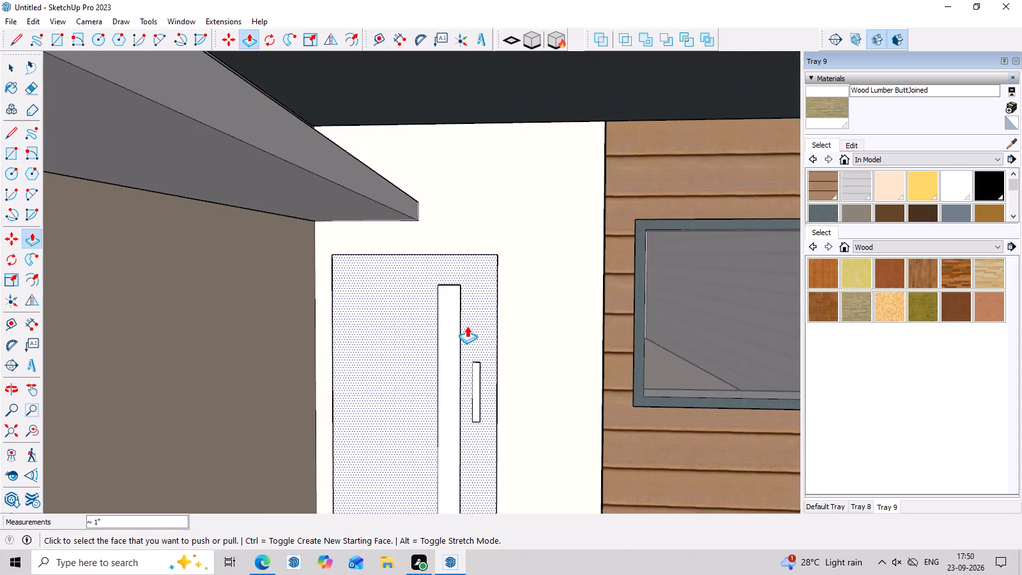
scroll(467, 326, "up", 5)
middle_click_drag(491, 326, 433, 343)
scroll(416, 312, "up", 4)
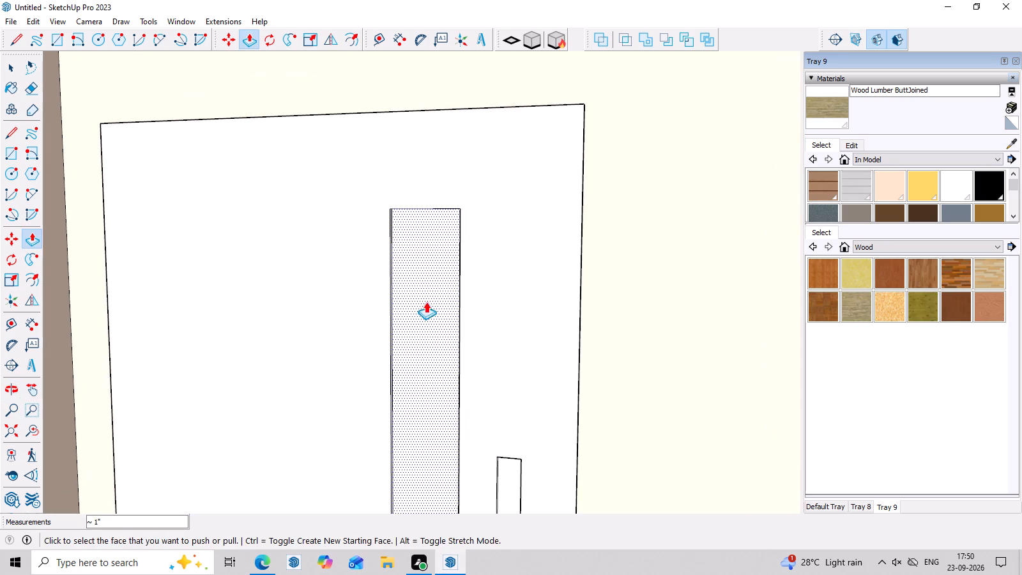
left_click(436, 288)
scroll(446, 300, "up", 4)
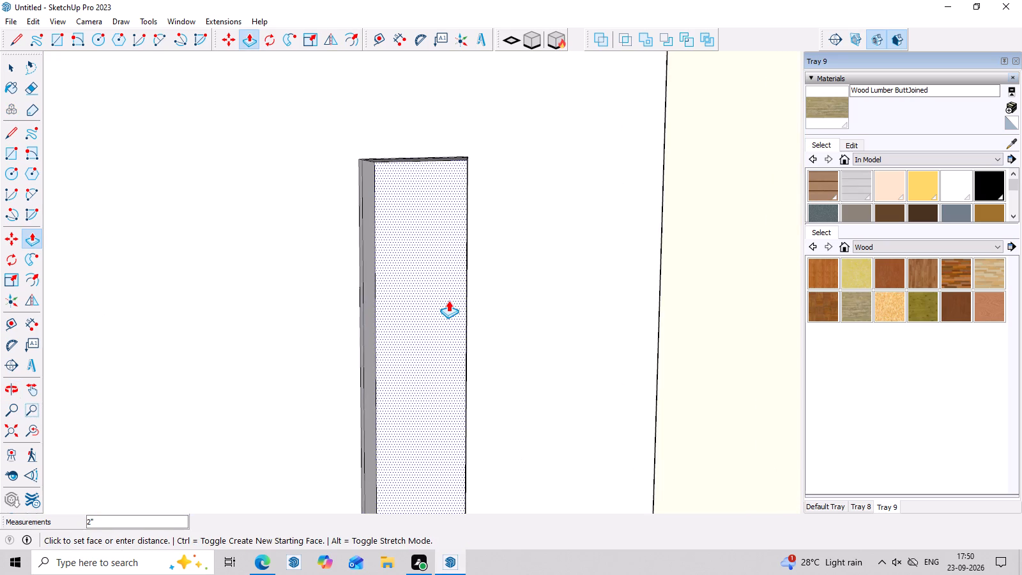
scroll(448, 300, "up", 2)
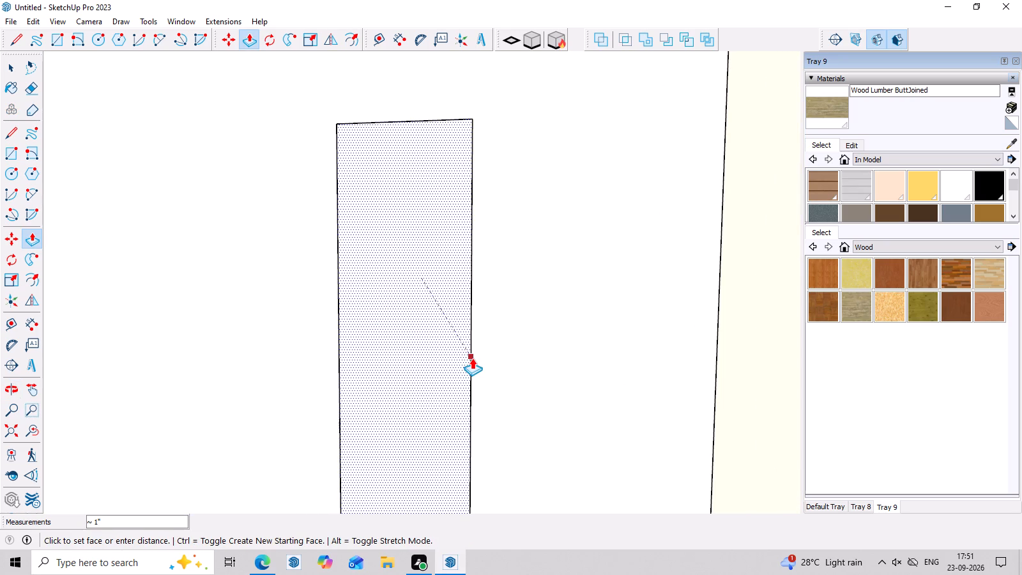
left_click(472, 358)
Push/Pull the balcony door's handle rectangle about 1" out from the door face.
scroll(462, 355, "down", 14)
middle_click_drag(390, 308, 399, 342)
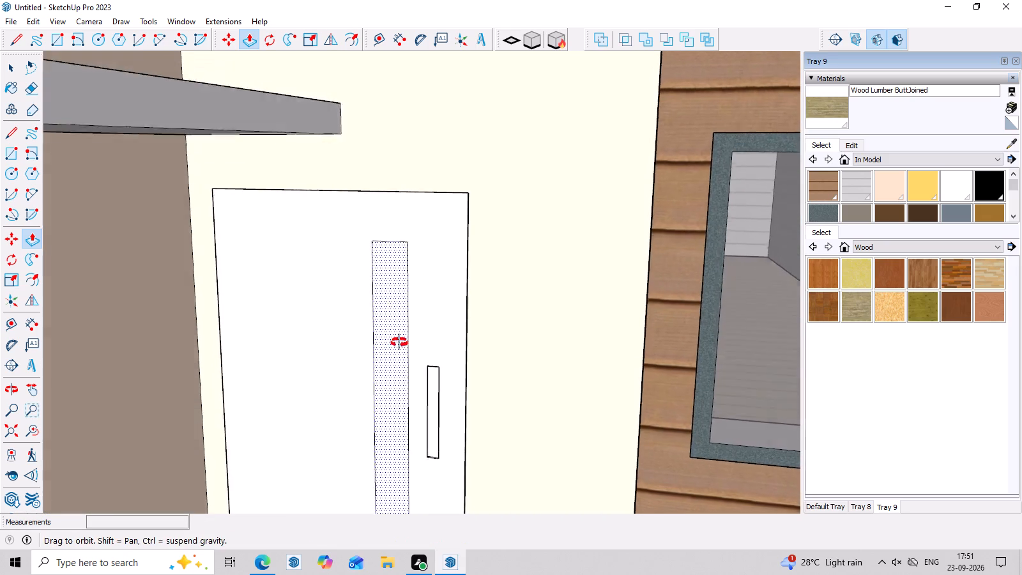
middle_click_drag(399, 342, 402, 353)
scroll(448, 385, "up", 10)
left_click(427, 369)
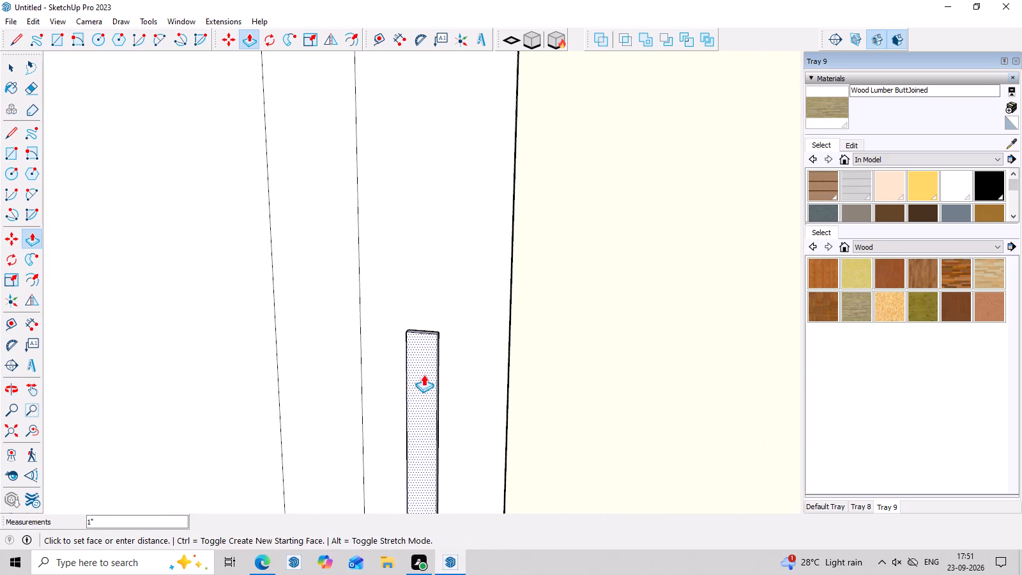
left_click(420, 377)
scroll(420, 377, "down", 11)
middle_click_drag(450, 411, 482, 387)
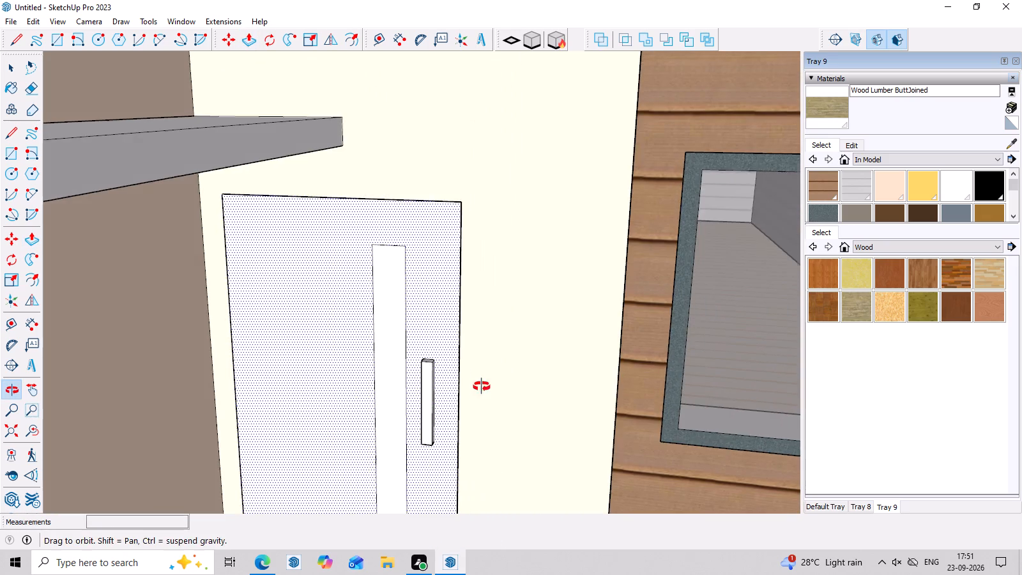
middle_click_drag(482, 387, 493, 369)
Paint the balcony door's main face with the Wood Veneer 01 material.
key("space")
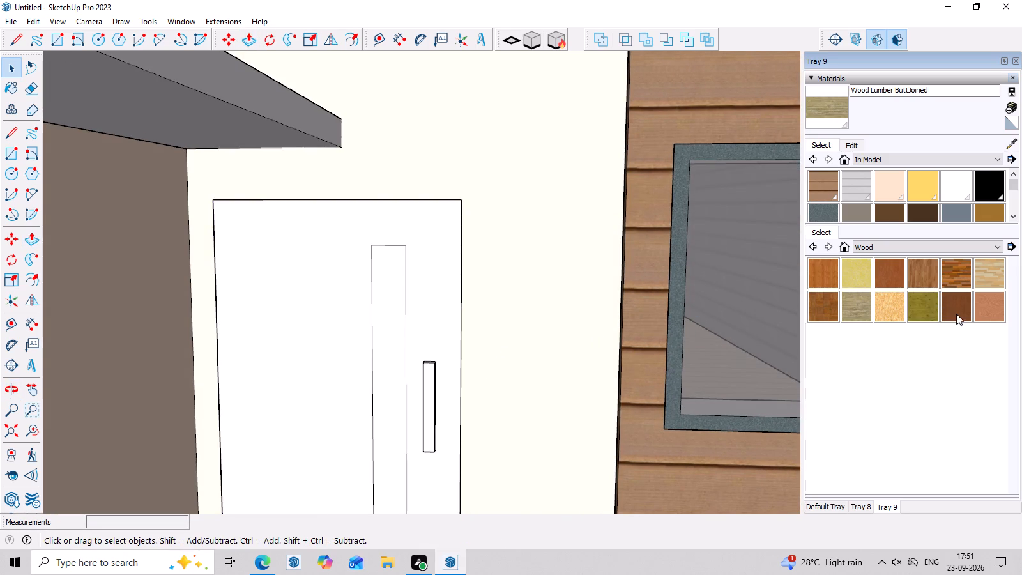
left_click(956, 314)
left_click(423, 259)
scroll(432, 298, "down", 2)
middle_click_drag(439, 339, 446, 273)
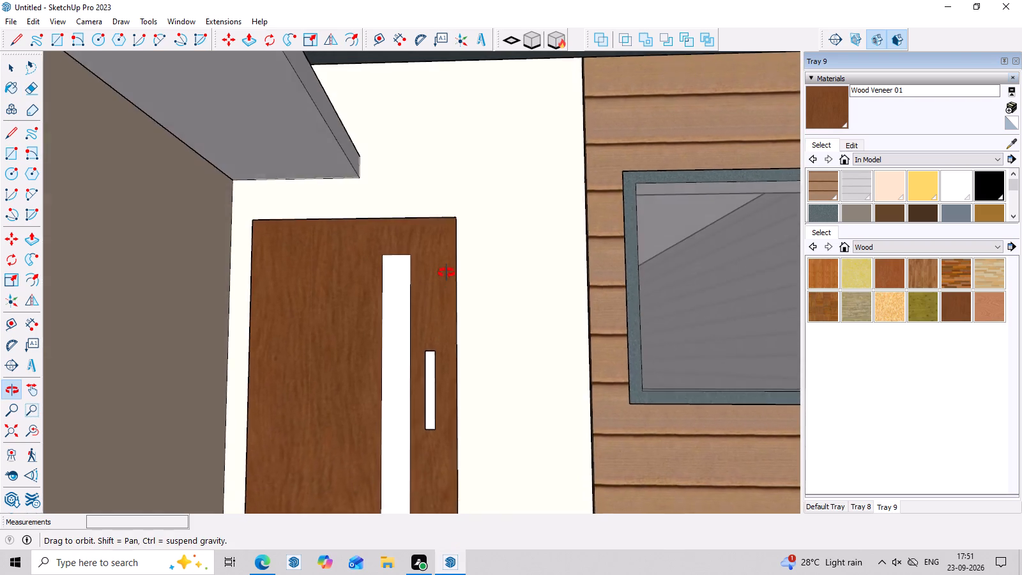
middle_click_drag(446, 273, 447, 228)
middle_click_drag(432, 266, 427, 284)
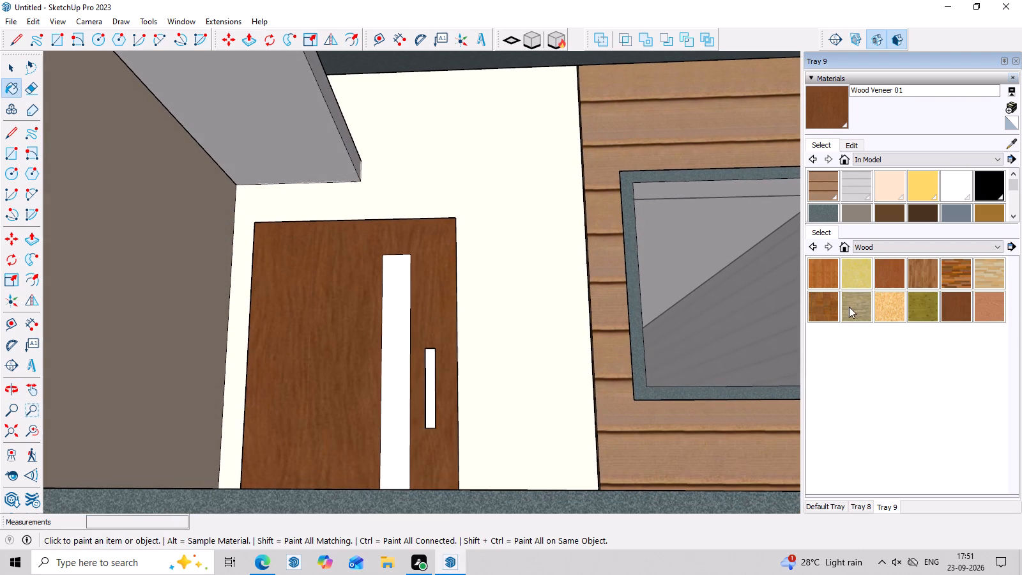
Paint the balcony door's vertical strip with the Wood Lumber ButtJoined material.
left_click(849, 307)
left_click(402, 307)
Paint the front and top faces of the balcony door's handle with the black Color M09 material from the model.
scroll(406, 312, "down", 4)
middle_click_drag(439, 335, 439, 350)
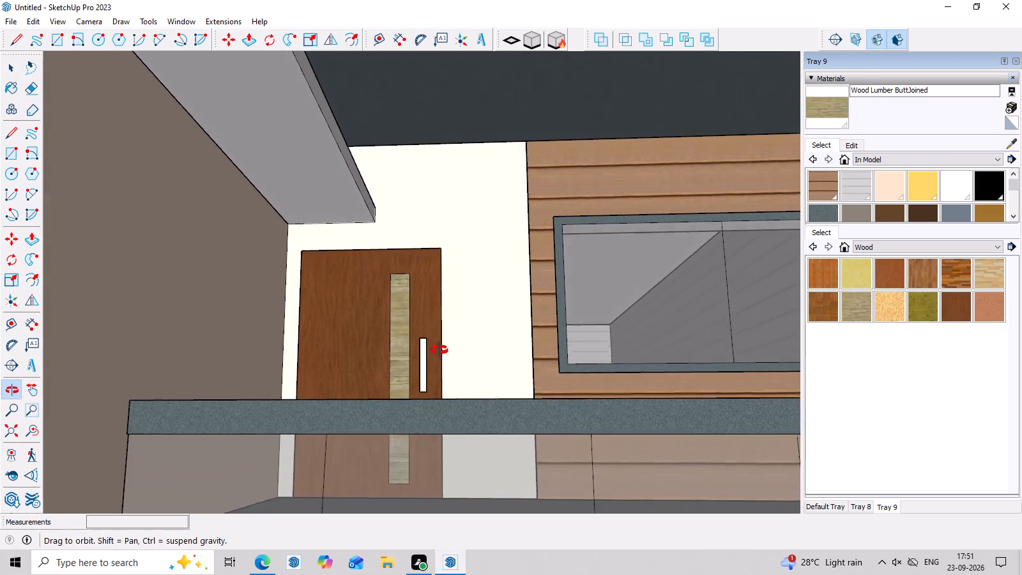
middle_click_drag(439, 350, 435, 417)
scroll(961, 277, "up", 2)
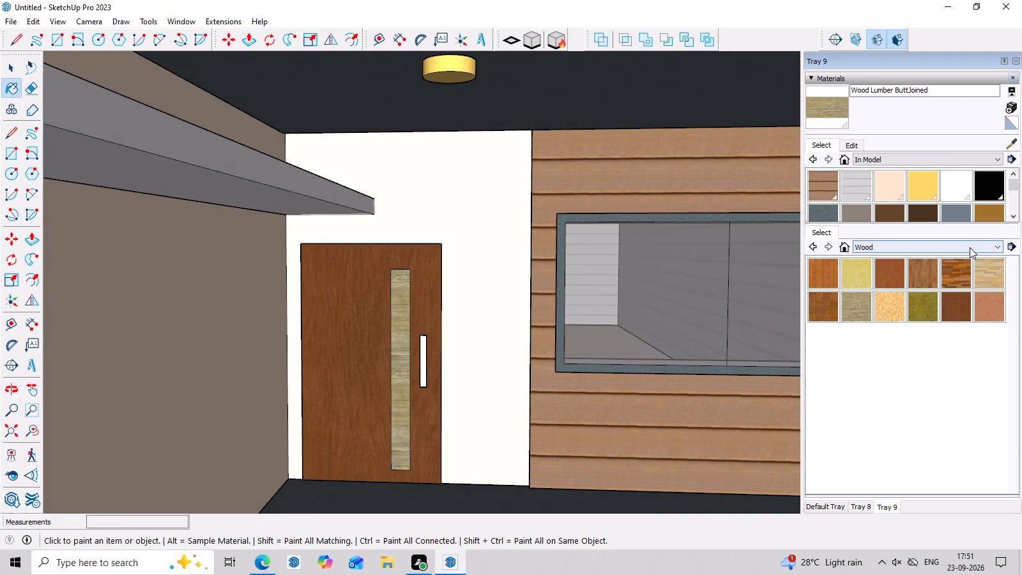
left_click(970, 247)
left_click(982, 178)
scroll(399, 369, "up", 3)
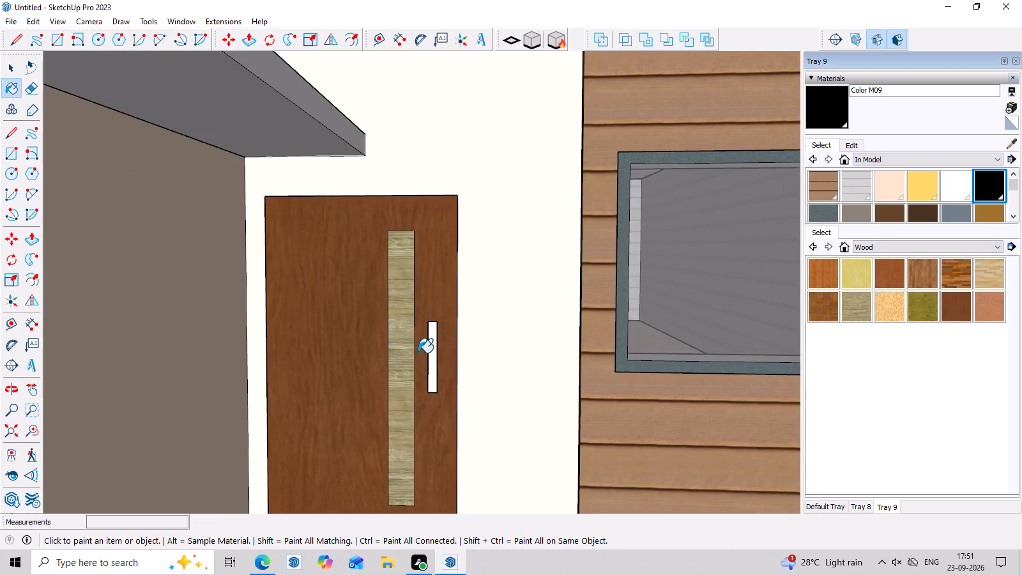
scroll(420, 348, "up", 4)
left_click(438, 339)
scroll(438, 339, "down", 3)
middle_click_drag(438, 333, 440, 374)
middle_click_drag(440, 381, 440, 395)
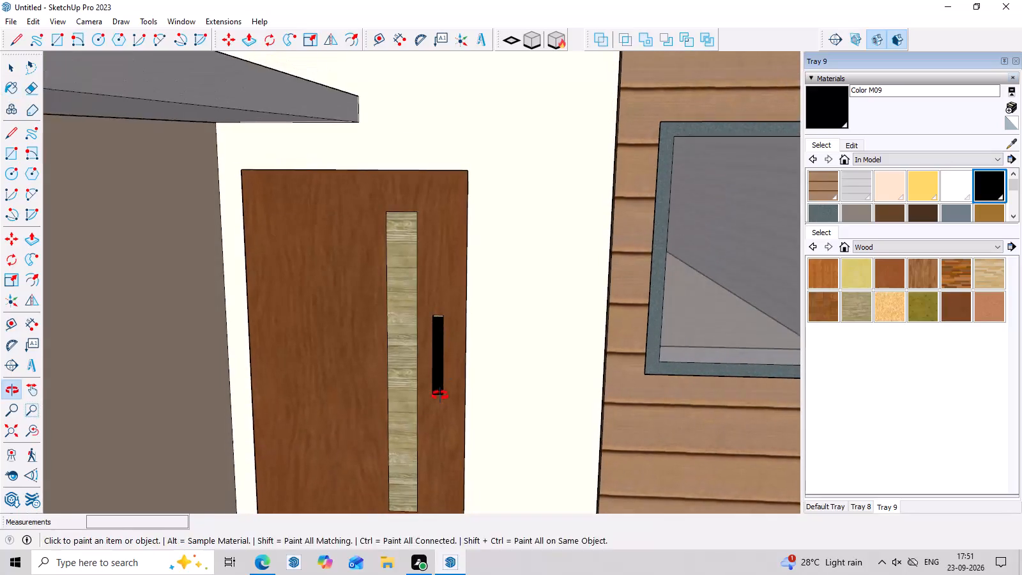
middle_click_drag(440, 395, 440, 419)
scroll(436, 301, "up", 11)
left_click(454, 287)
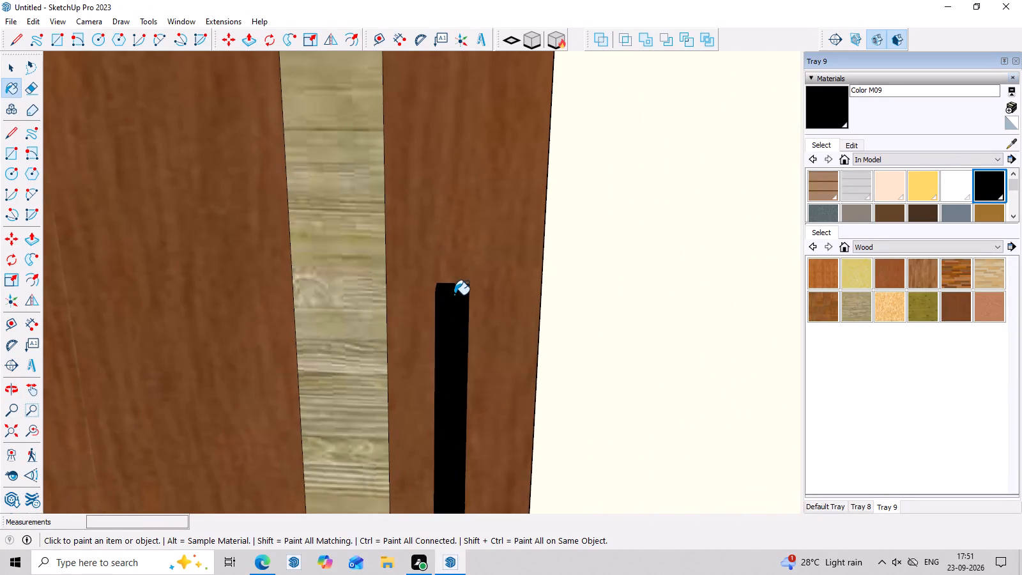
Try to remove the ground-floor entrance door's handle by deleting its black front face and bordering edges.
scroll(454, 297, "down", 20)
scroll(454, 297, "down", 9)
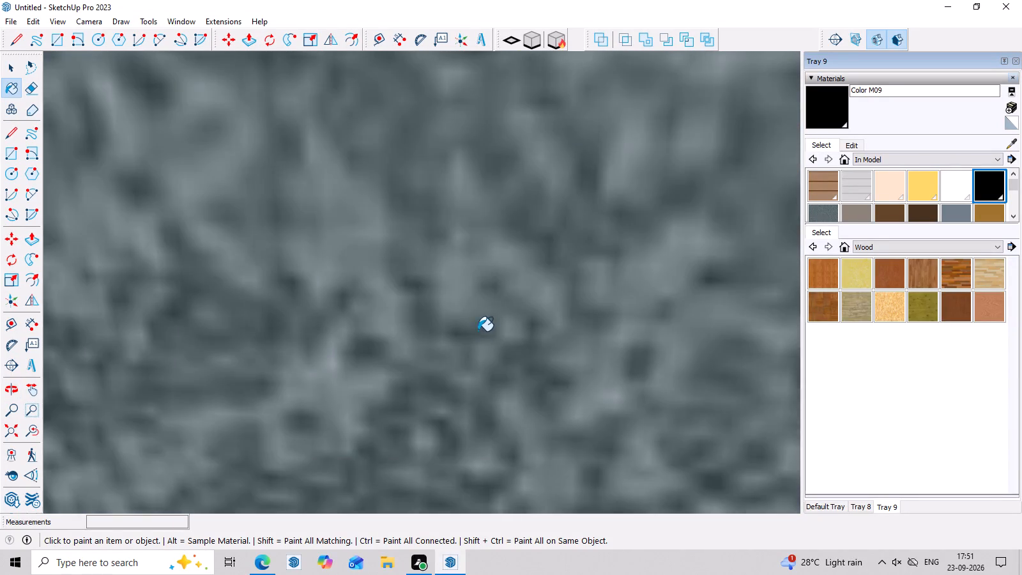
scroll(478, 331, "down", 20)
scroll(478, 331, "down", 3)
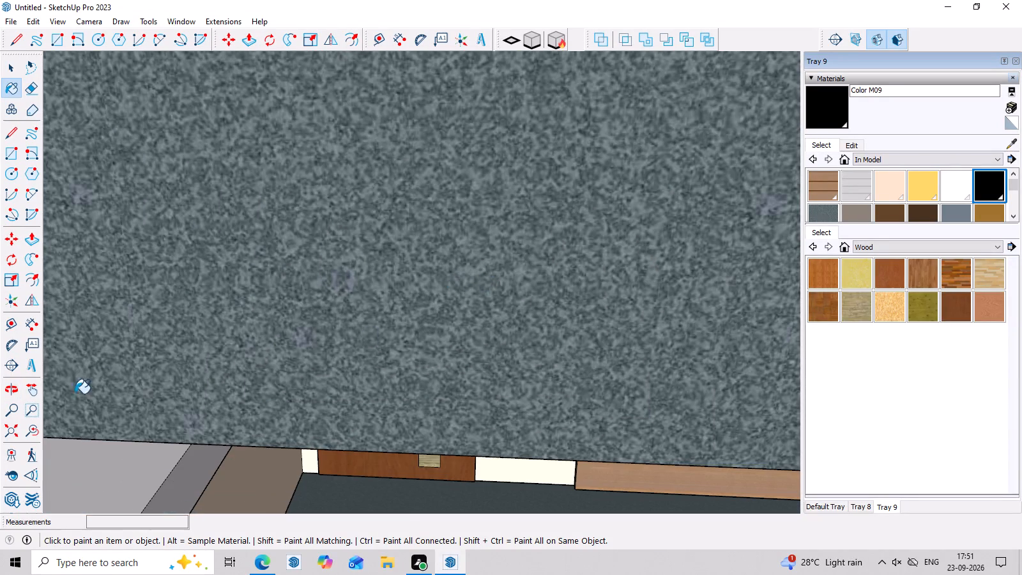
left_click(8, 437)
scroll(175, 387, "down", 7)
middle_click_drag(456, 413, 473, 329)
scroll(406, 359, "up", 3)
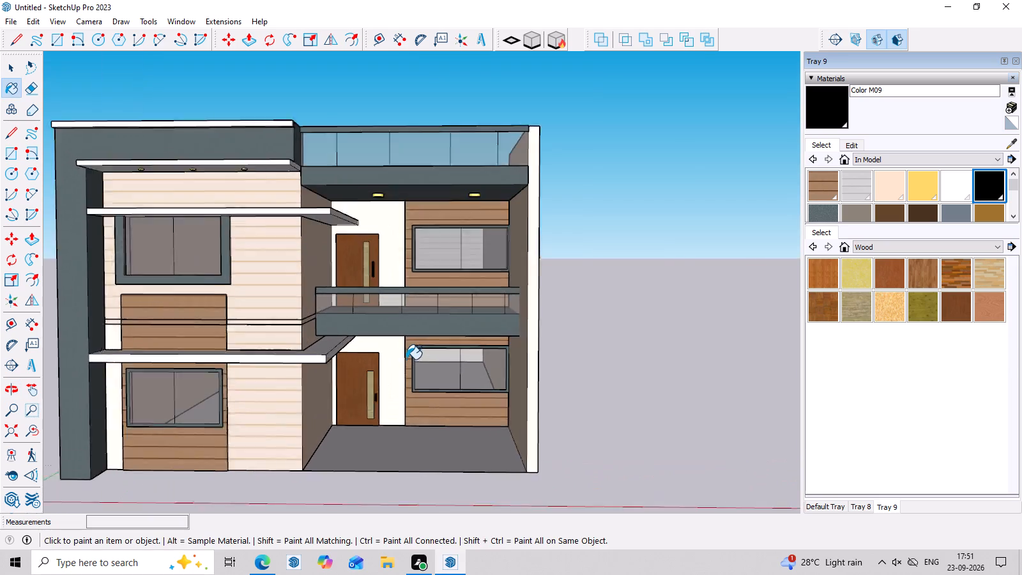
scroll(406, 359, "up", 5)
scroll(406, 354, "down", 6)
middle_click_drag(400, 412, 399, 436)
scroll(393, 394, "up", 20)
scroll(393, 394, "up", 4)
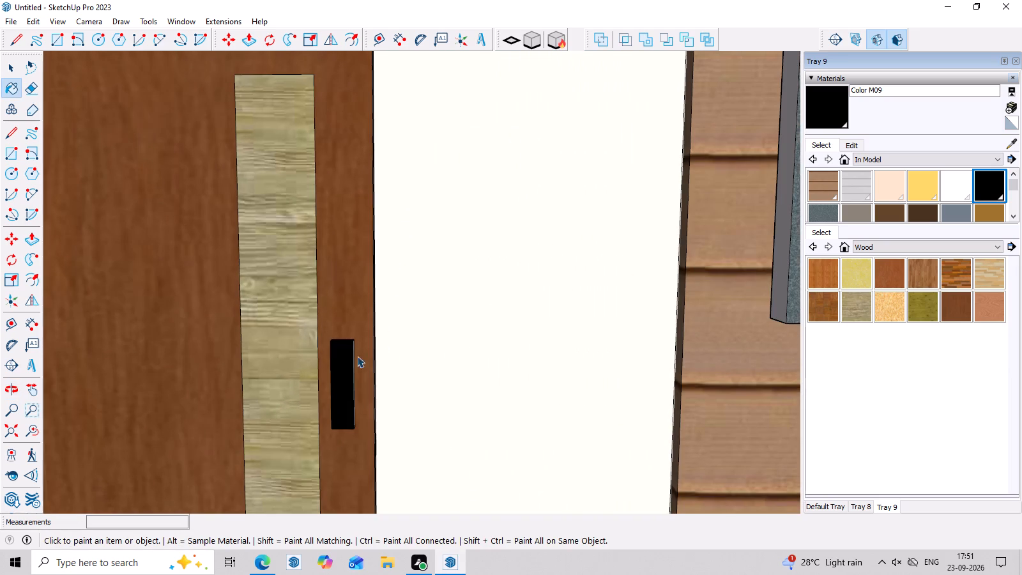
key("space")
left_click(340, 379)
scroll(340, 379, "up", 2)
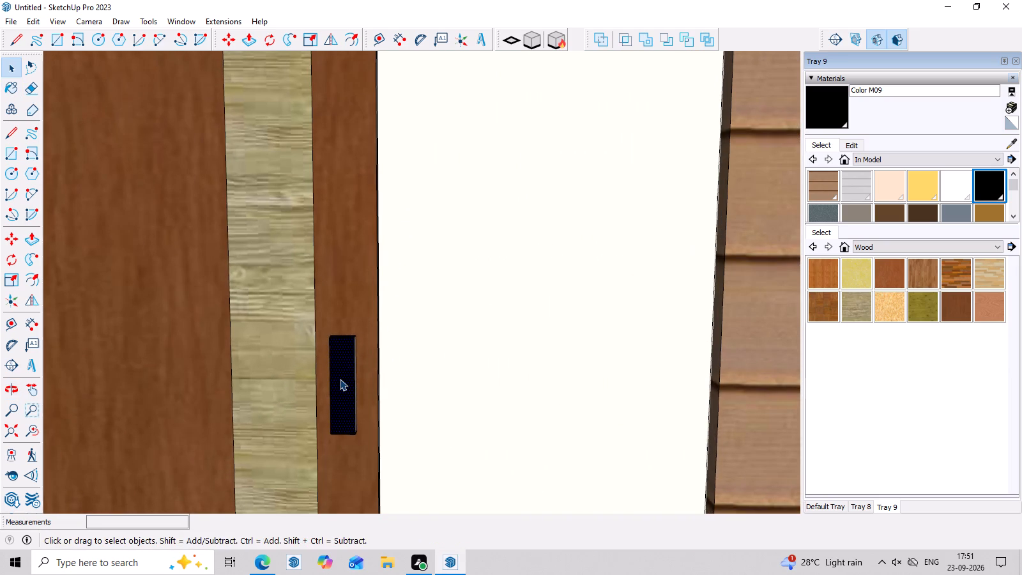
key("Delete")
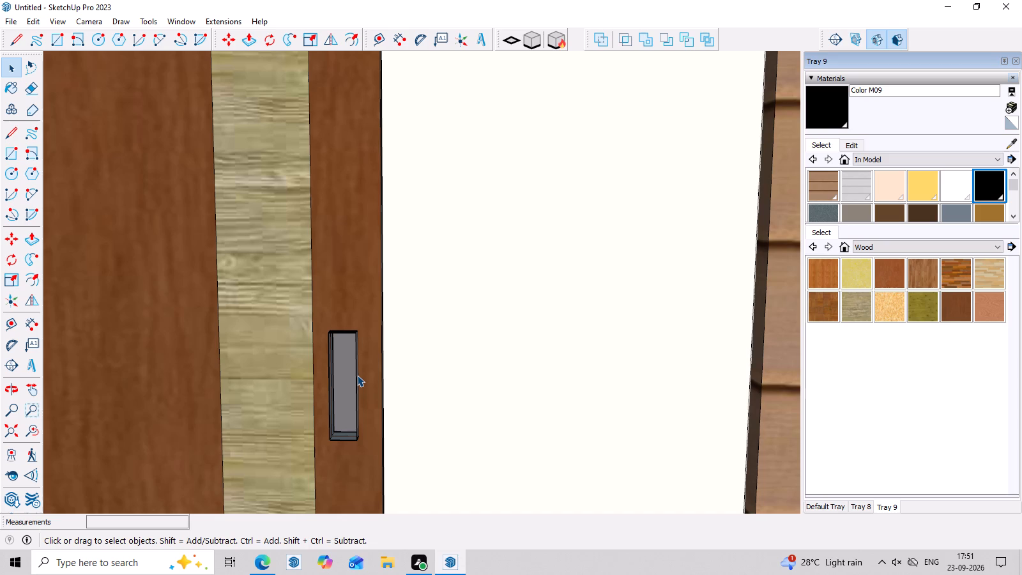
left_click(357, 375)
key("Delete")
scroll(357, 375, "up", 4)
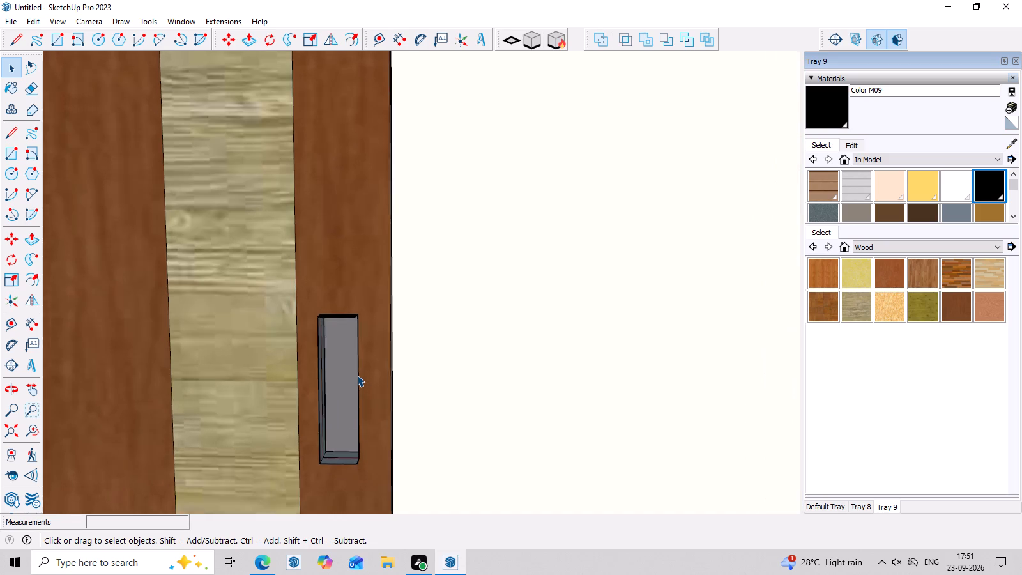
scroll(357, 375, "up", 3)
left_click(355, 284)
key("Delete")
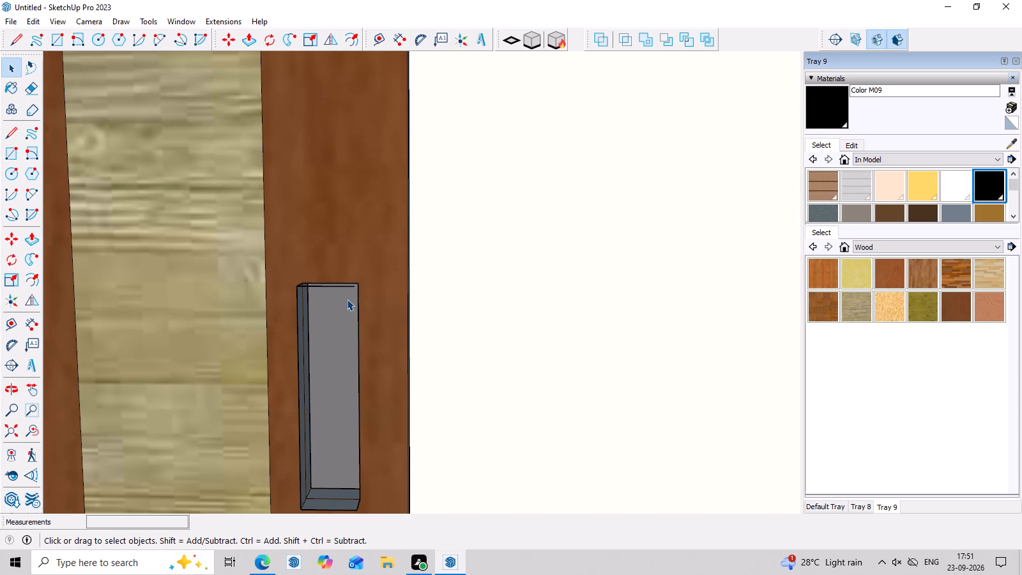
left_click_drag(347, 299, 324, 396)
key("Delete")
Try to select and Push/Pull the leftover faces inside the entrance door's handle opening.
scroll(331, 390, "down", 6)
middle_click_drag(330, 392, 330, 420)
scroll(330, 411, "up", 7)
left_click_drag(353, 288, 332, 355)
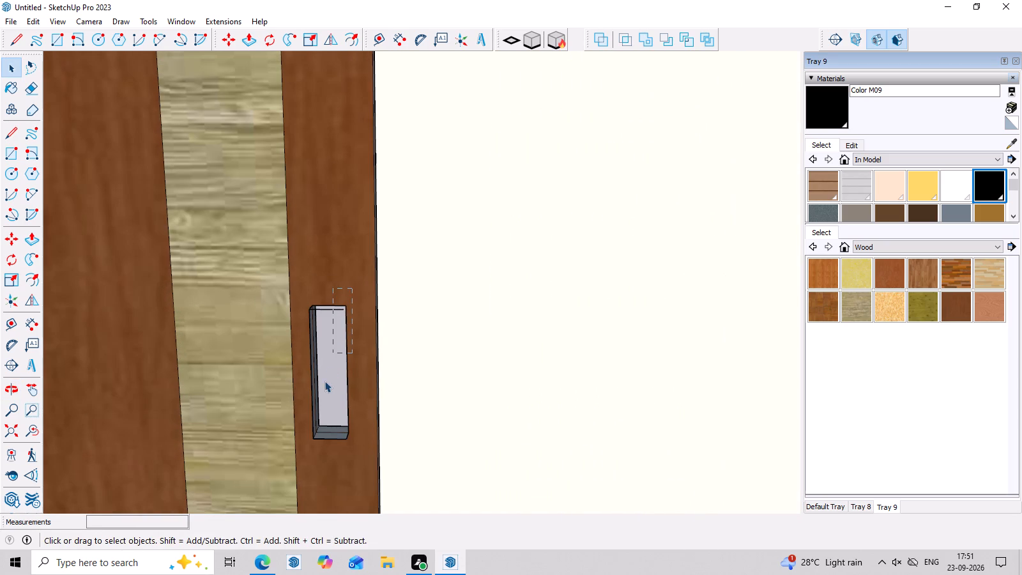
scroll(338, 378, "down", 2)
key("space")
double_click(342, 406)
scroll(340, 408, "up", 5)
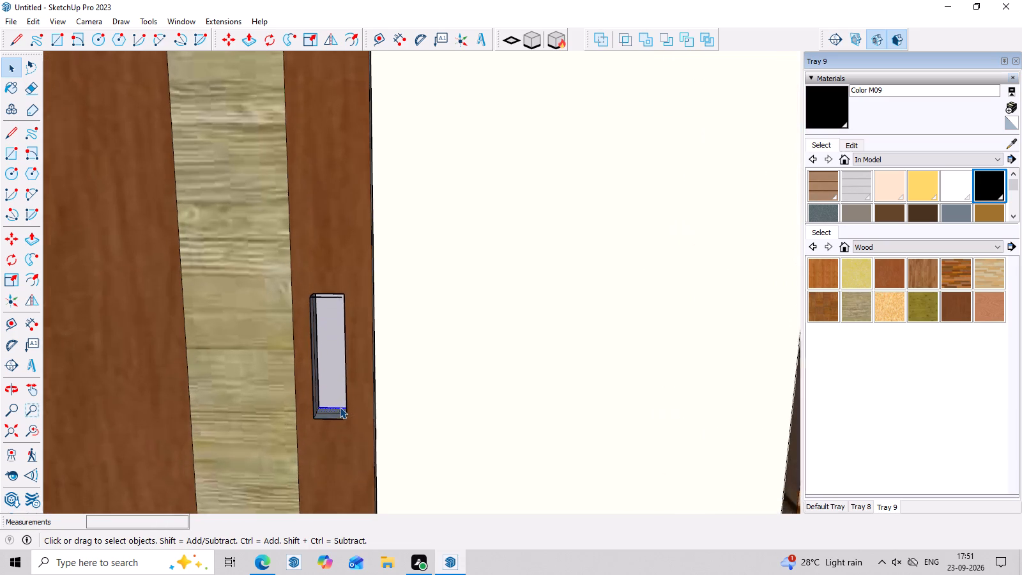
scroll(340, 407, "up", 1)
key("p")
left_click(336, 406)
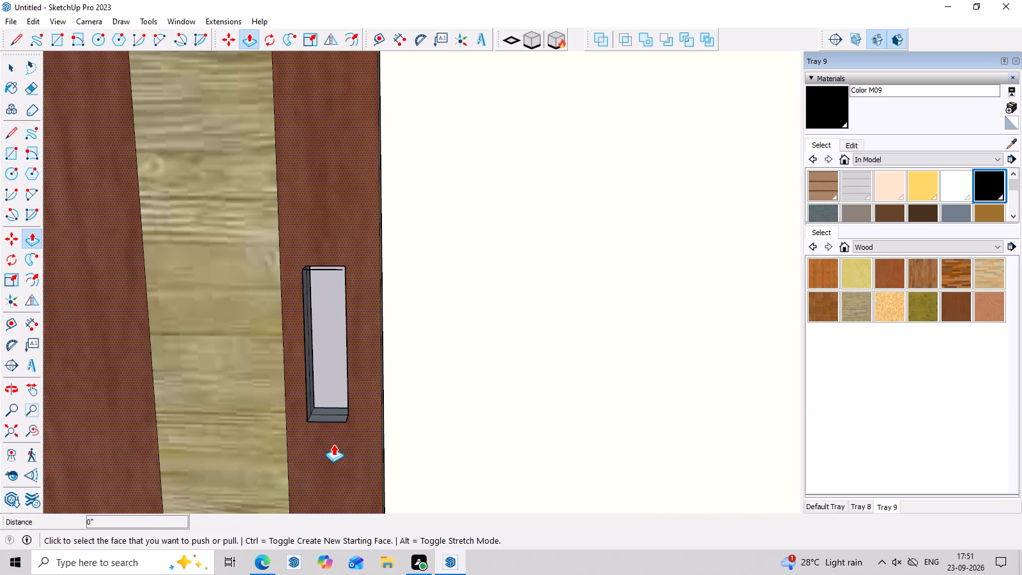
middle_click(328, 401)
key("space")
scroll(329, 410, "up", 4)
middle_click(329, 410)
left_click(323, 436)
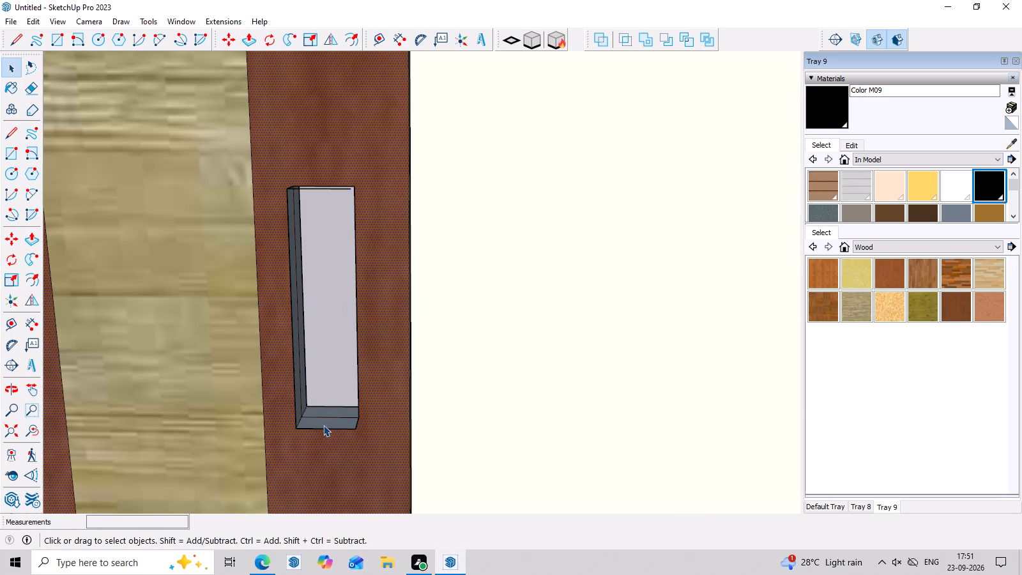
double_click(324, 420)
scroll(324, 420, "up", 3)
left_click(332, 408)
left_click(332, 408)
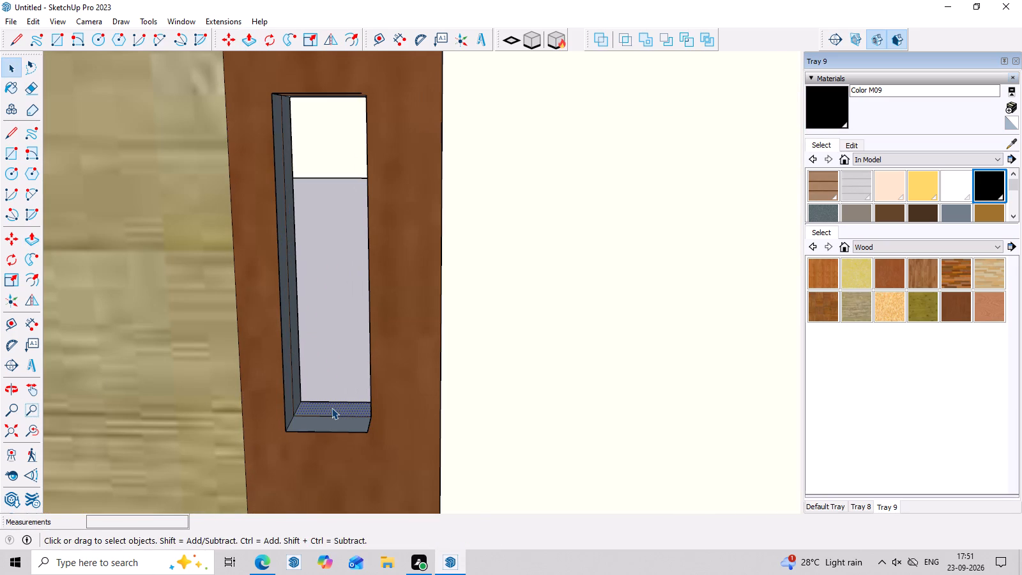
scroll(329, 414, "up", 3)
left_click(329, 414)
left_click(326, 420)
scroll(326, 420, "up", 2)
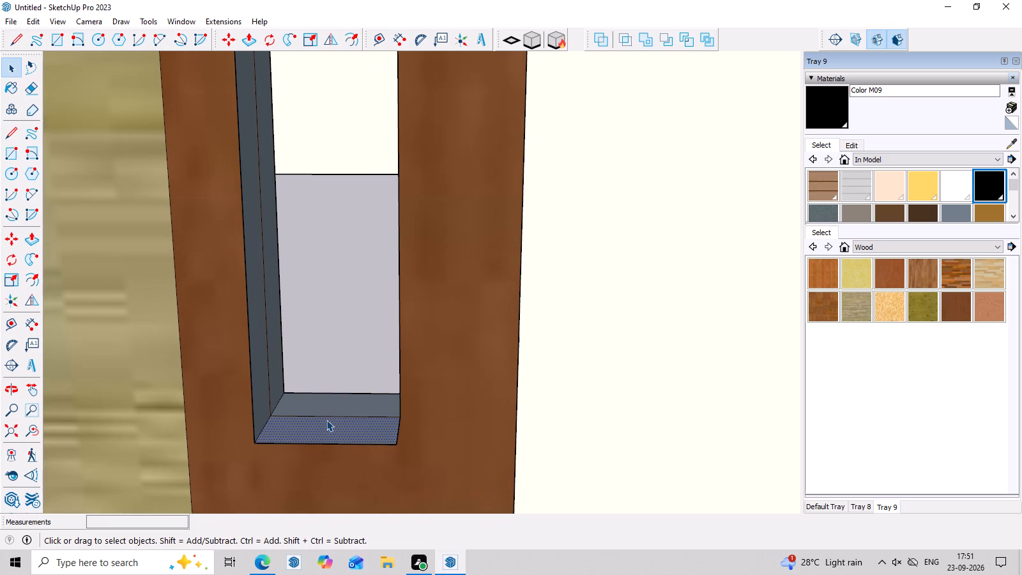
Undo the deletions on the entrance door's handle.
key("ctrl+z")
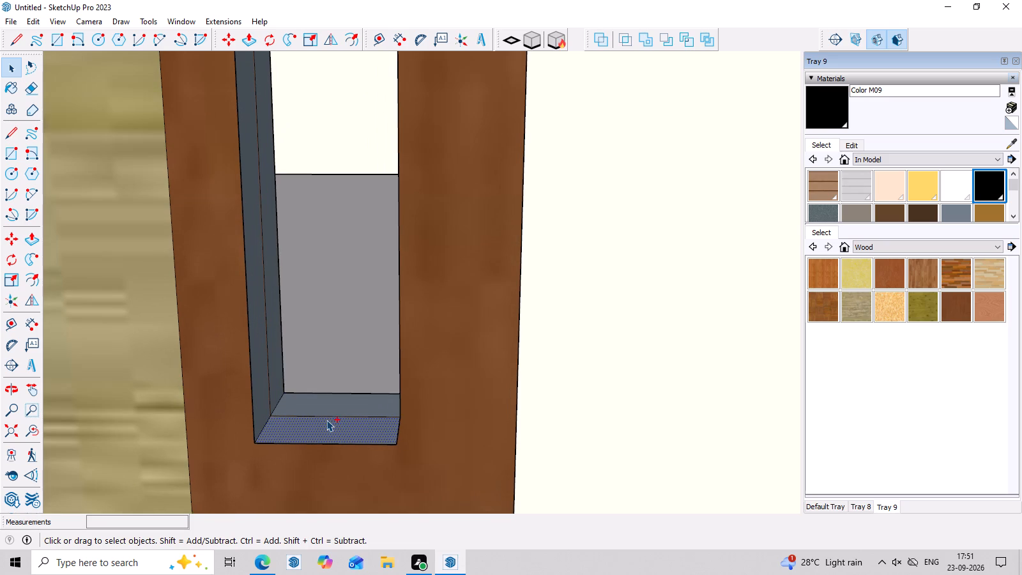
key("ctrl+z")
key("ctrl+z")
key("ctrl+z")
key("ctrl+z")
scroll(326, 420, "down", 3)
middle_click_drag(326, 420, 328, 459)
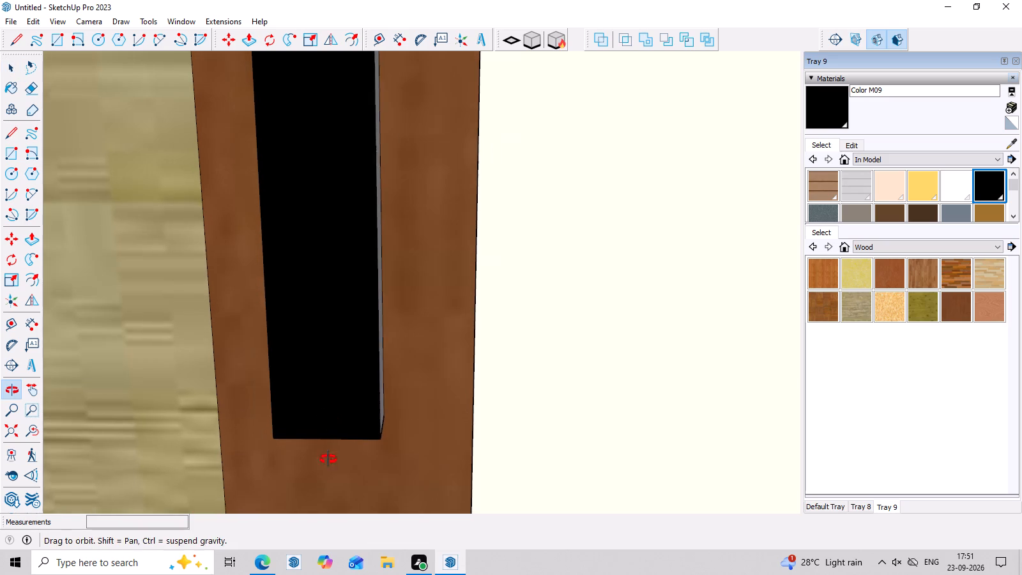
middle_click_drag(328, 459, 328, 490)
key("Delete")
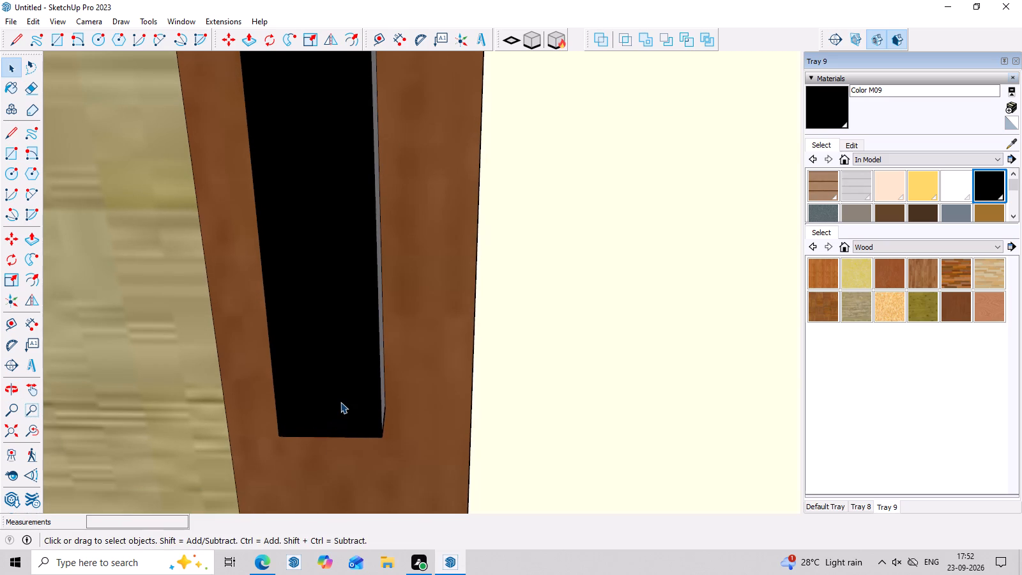
Push/Pull the top face of the entrance door's handle up by 2" to lengthen it.
scroll(340, 401, "down", 3)
left_click(340, 395)
scroll(351, 359, "down", 3)
scroll(357, 262, "up", 3)
middle_click_drag(352, 185, 345, 368)
scroll(316, 210, "up", 7)
left_click(309, 209)
key("p")
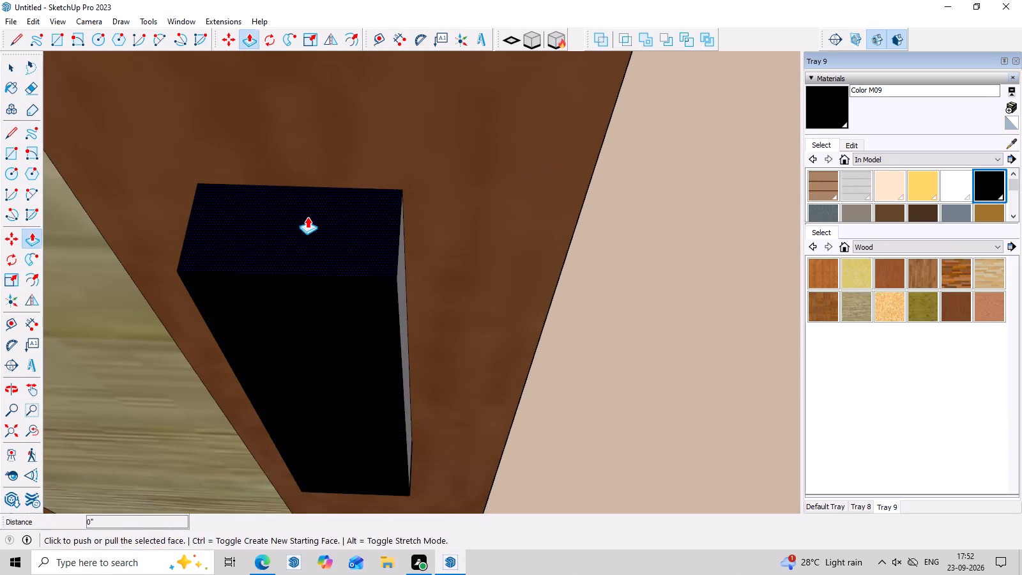
left_click(307, 217)
scroll(303, 124, "down", 6)
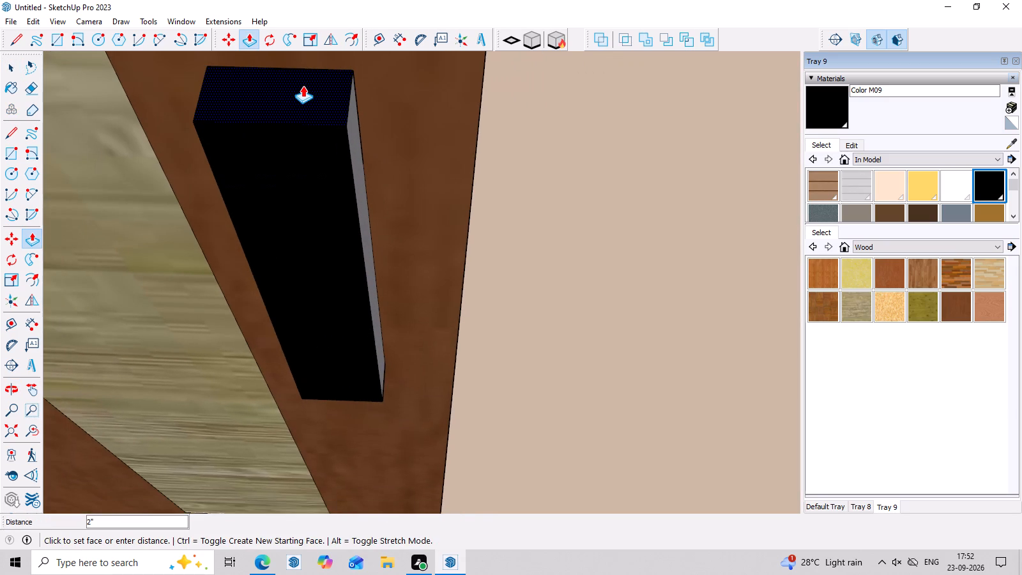
left_click(303, 86)
scroll(311, 163, "down", 6)
middle_click_drag(368, 386, 395, 27)
scroll(377, 152, "down", 5)
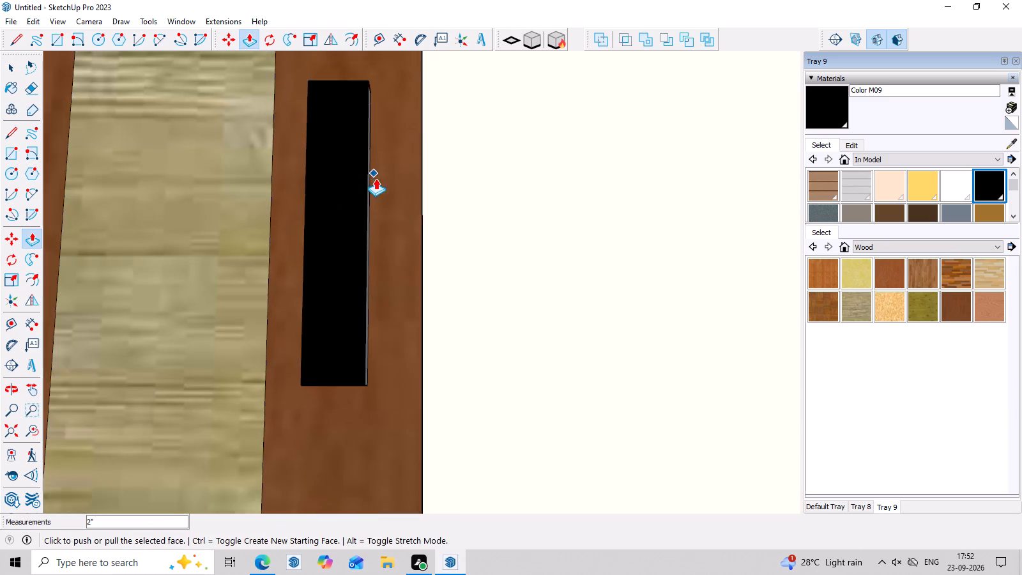
scroll(376, 178, "down", 7)
key("space")
Push/Pull the top face of the entrance door's handle up by a further 4".
scroll(400, 332, "down", 16)
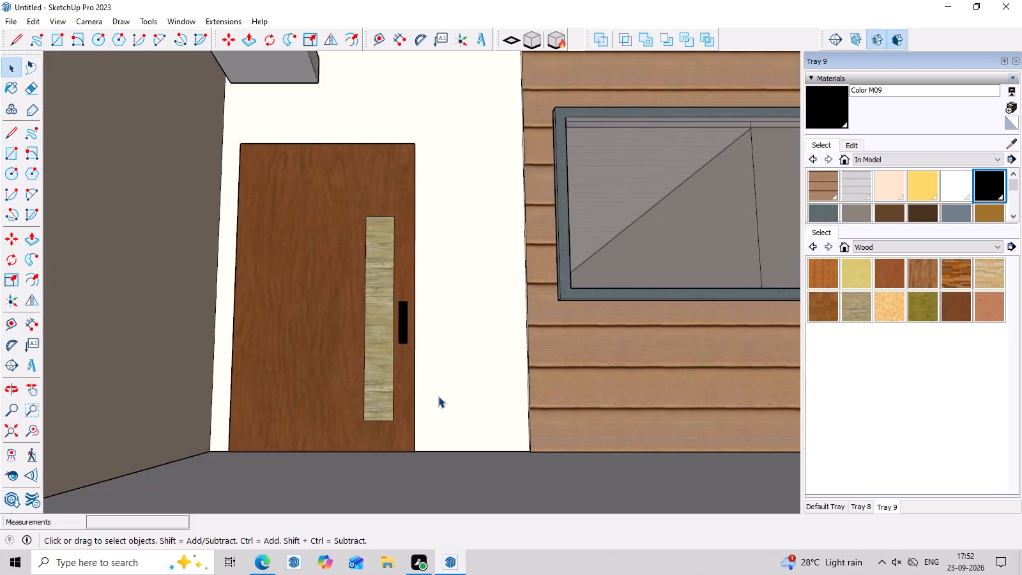
scroll(438, 396, "down", 10)
middle_click_drag(468, 371, 478, 520)
scroll(568, 447, "up", 3)
middle_click_drag(576, 440, 574, 422)
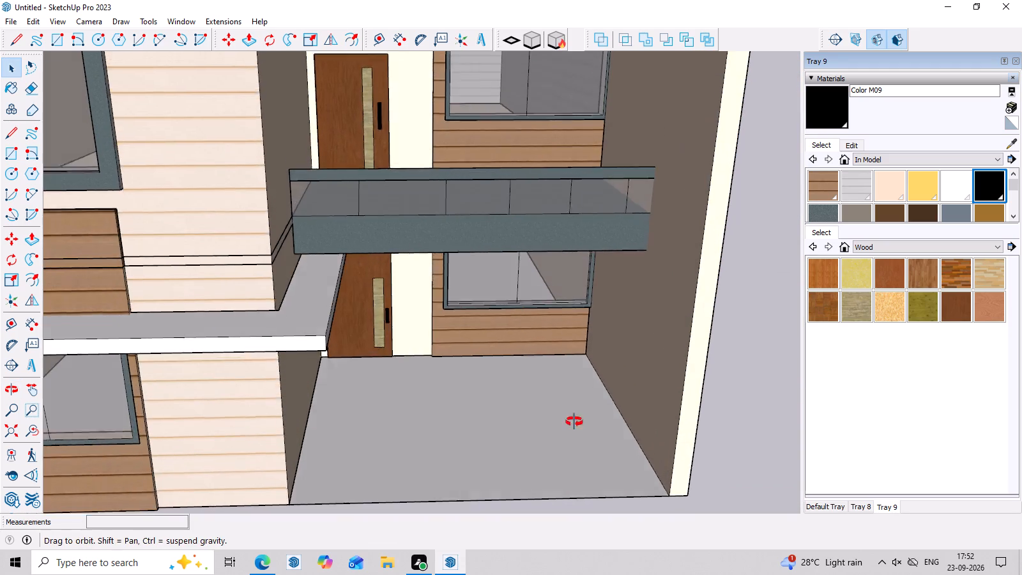
middle_click_drag(574, 422, 573, 383)
scroll(433, 329, "up", 17)
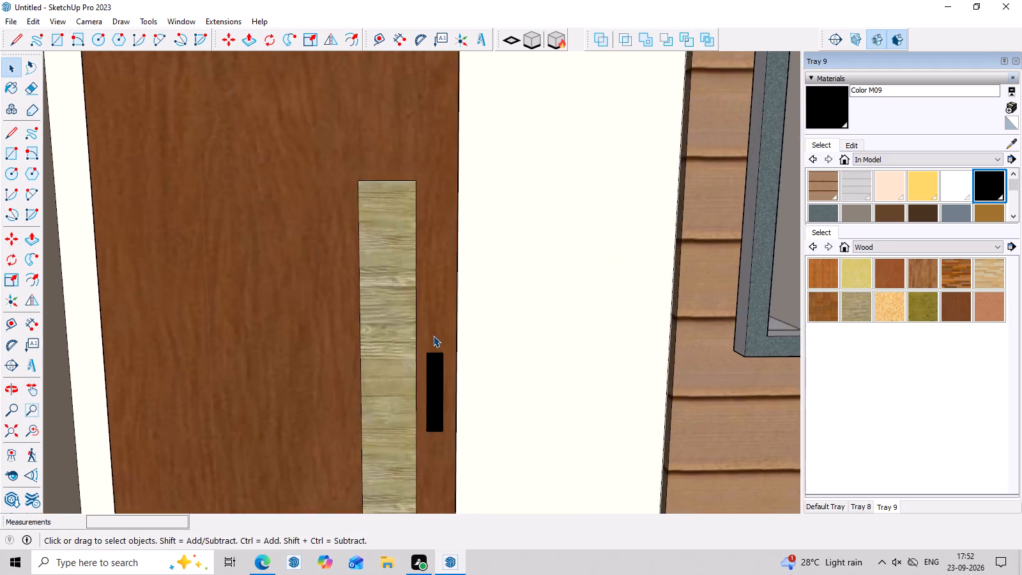
scroll(433, 335, "up", 3)
middle_click_drag(505, 397, 508, 470)
scroll(468, 370, "up", 7)
middle_click(468, 369)
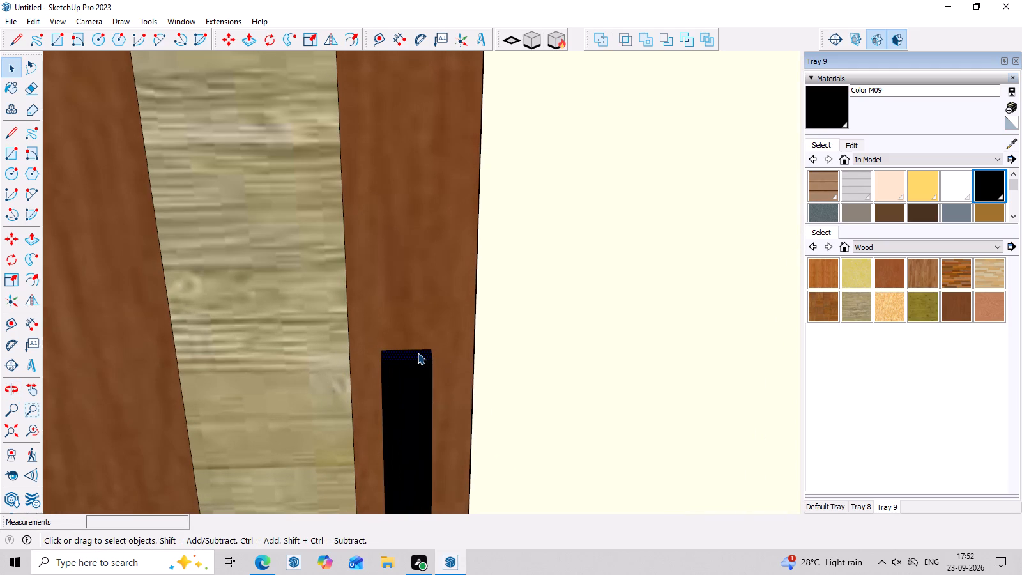
key("p")
left_click(415, 351)
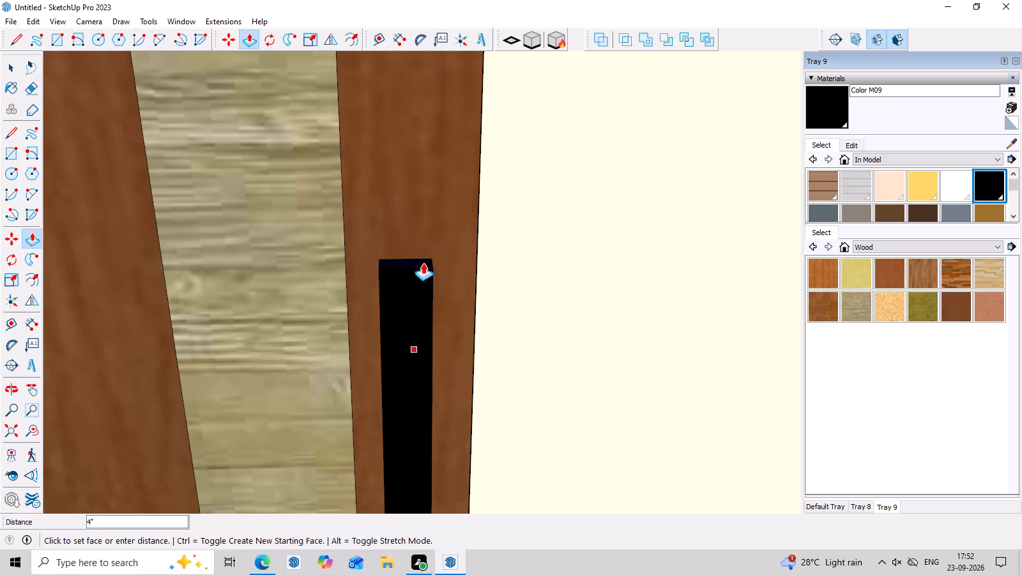
left_click(423, 263)
Examine the whole house elevation from above, below and the front, comparing both doors with the rest of the facade.
scroll(423, 282, "down", 15)
middle_click_drag(497, 470, 498, 468)
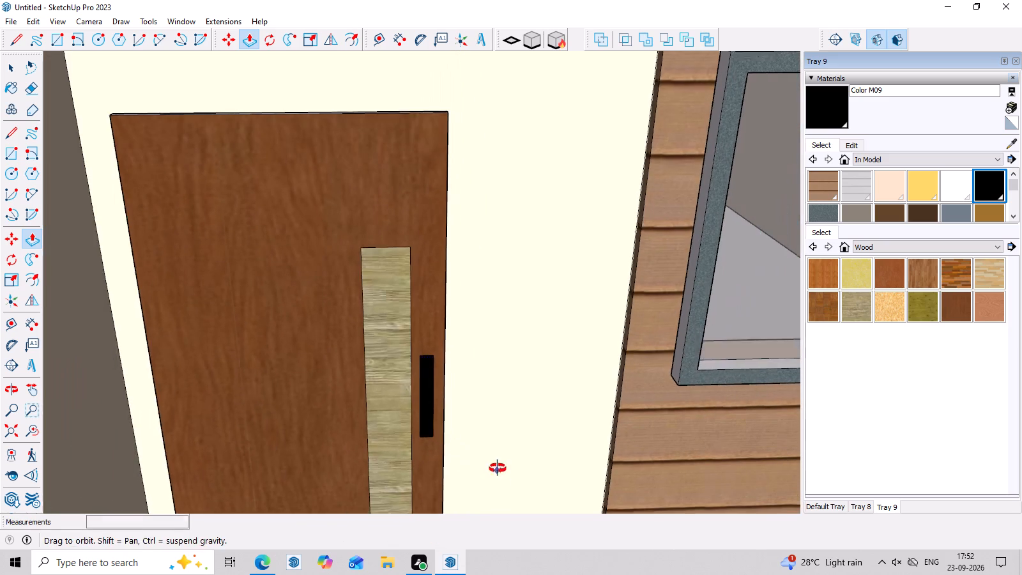
middle_click_drag(498, 468, 502, 436)
scroll(502, 436, "down", 20)
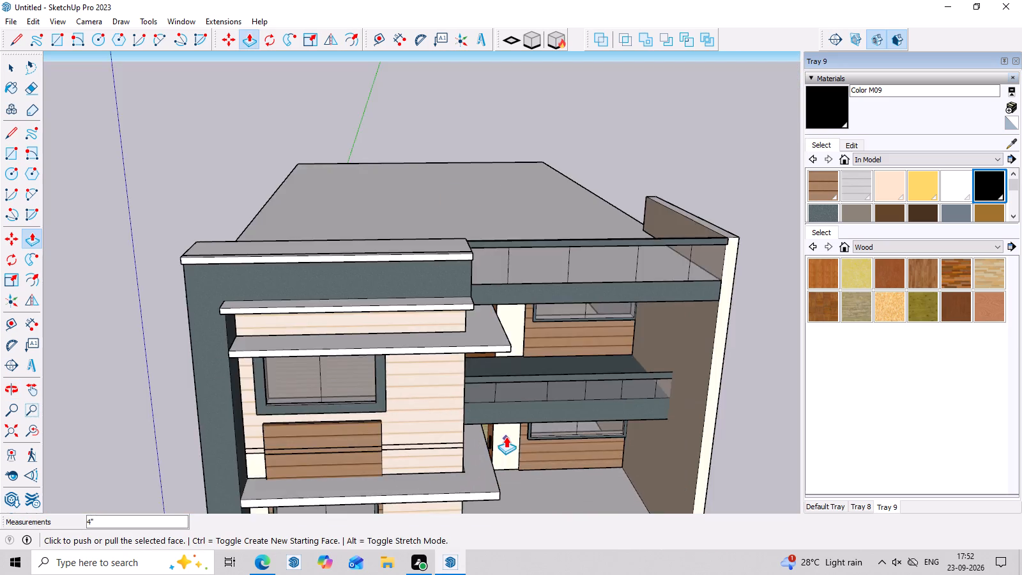
scroll(506, 436, "down", 11)
scroll(466, 391, "down", 3)
scroll(523, 441, "up", 2)
middle_click_drag(523, 441, 480, 355)
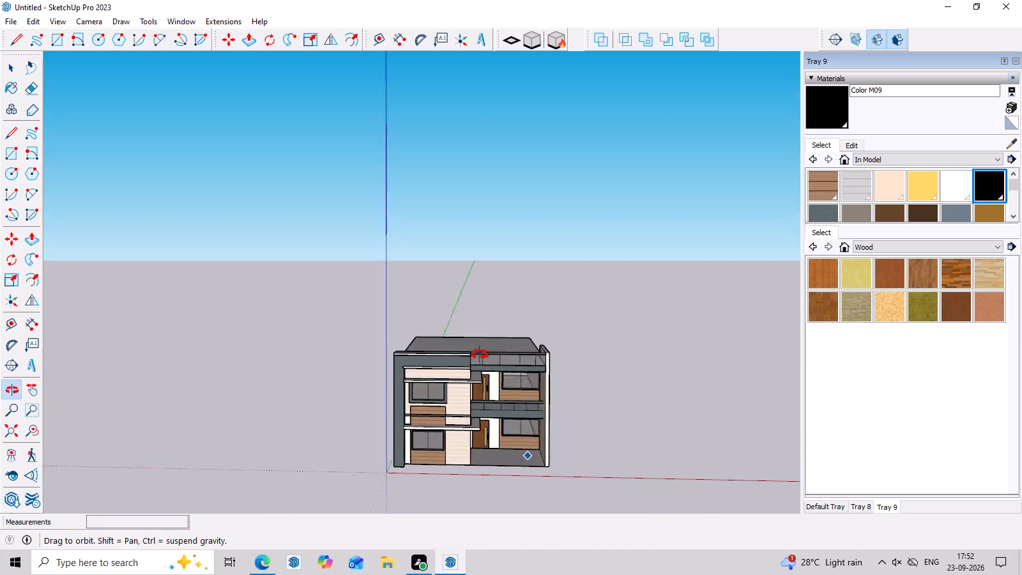
middle_click_drag(480, 355, 466, 333)
scroll(507, 406, "up", 7)
scroll(536, 482, "down", 2)
middle_click_drag(559, 498, 562, 402)
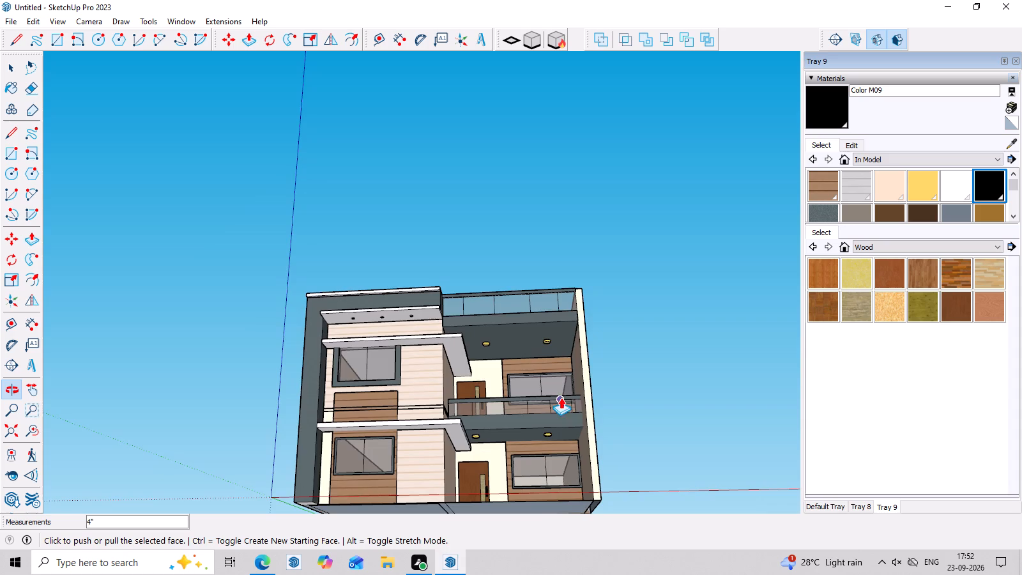
scroll(554, 386, "down", 6)
middle_click_drag(555, 402, 551, 519)
scroll(576, 485, "up", 9)
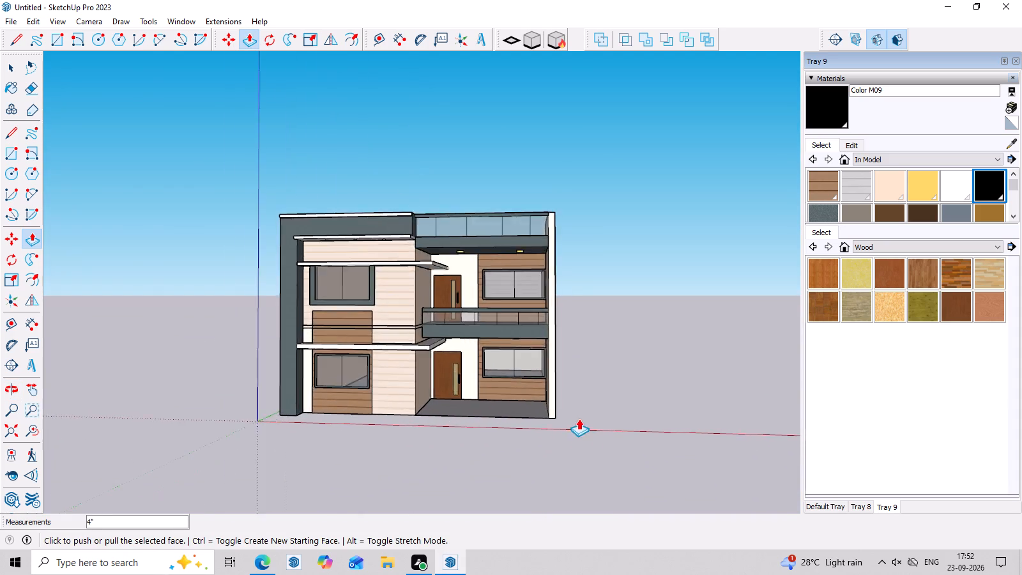
Examine the entrance door up close, including its handle and the top of its vertical wood inset strip.
scroll(579, 418, "up", 2)
middle_click_drag(583, 423, 606, 471)
scroll(605, 468, "up", 3)
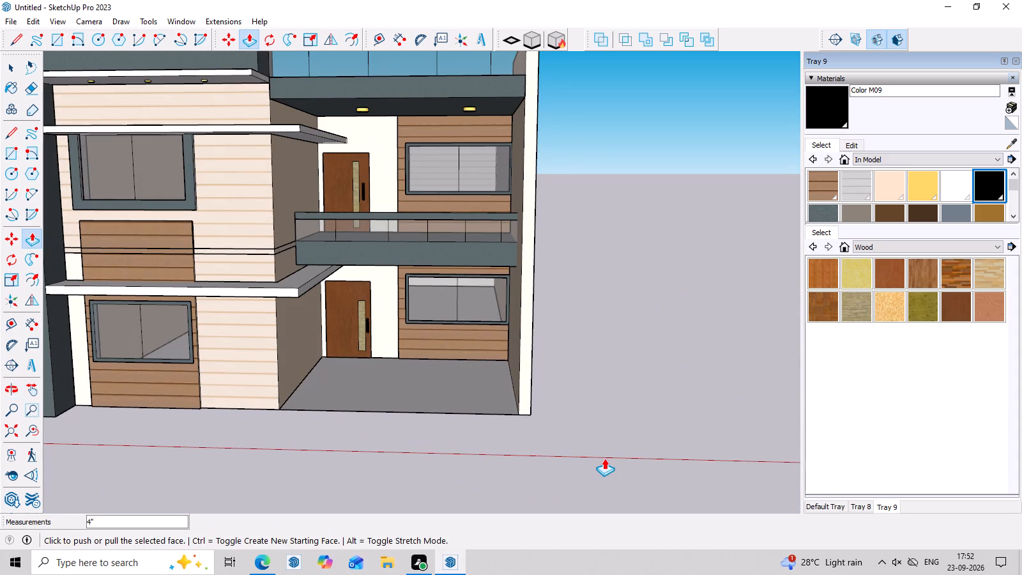
scroll(604, 458, "down", 1)
middle_click_drag(604, 458, 618, 461)
scroll(454, 369, "up", 1)
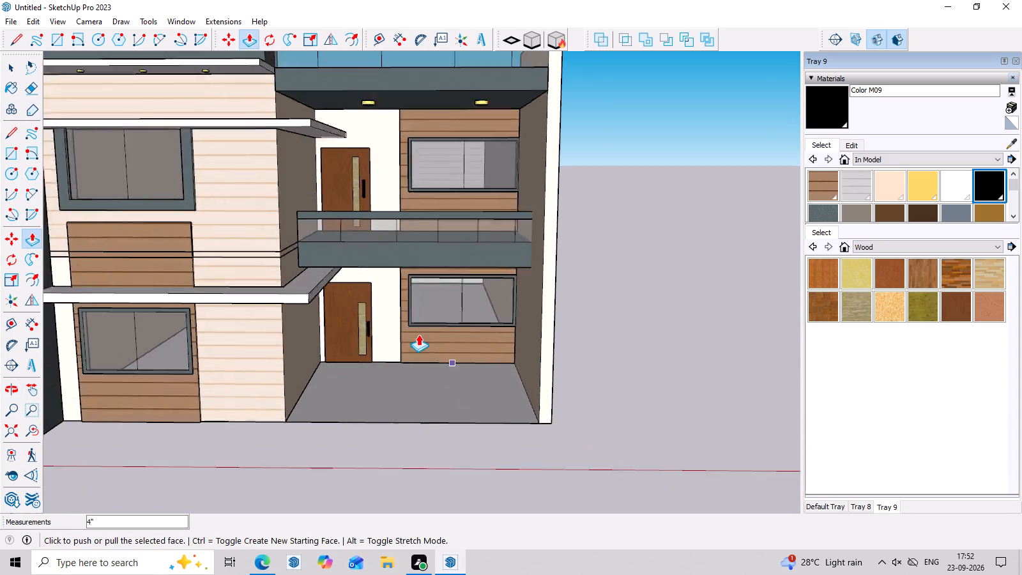
scroll(418, 334, "up", 9)
middle_click_drag(360, 360, 372, 297)
scroll(349, 329, "up", 9)
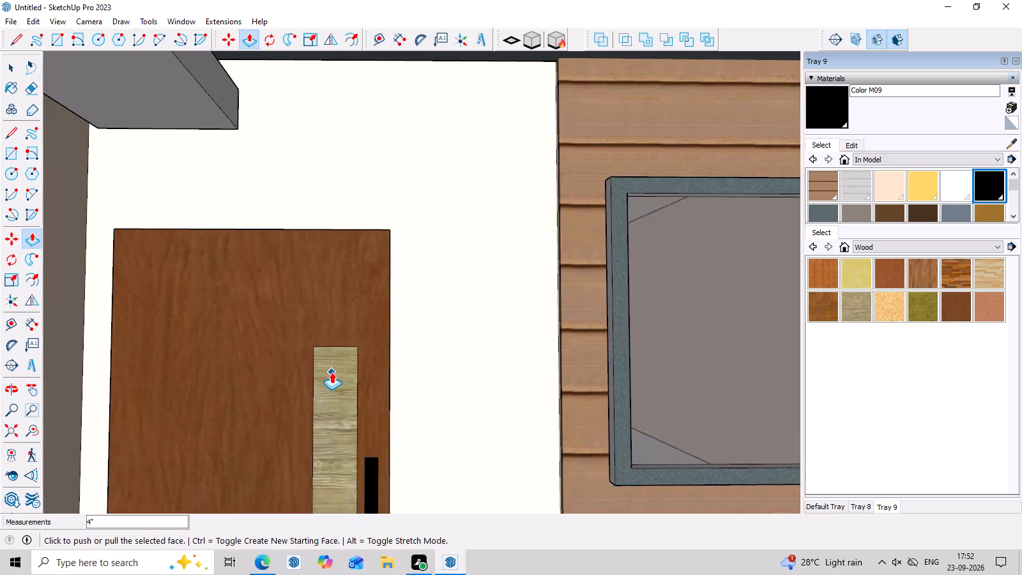
scroll(332, 372, "up", 2)
middle_click_drag(337, 360, 374, 234)
scroll(305, 397, "up", 7)
key("space")
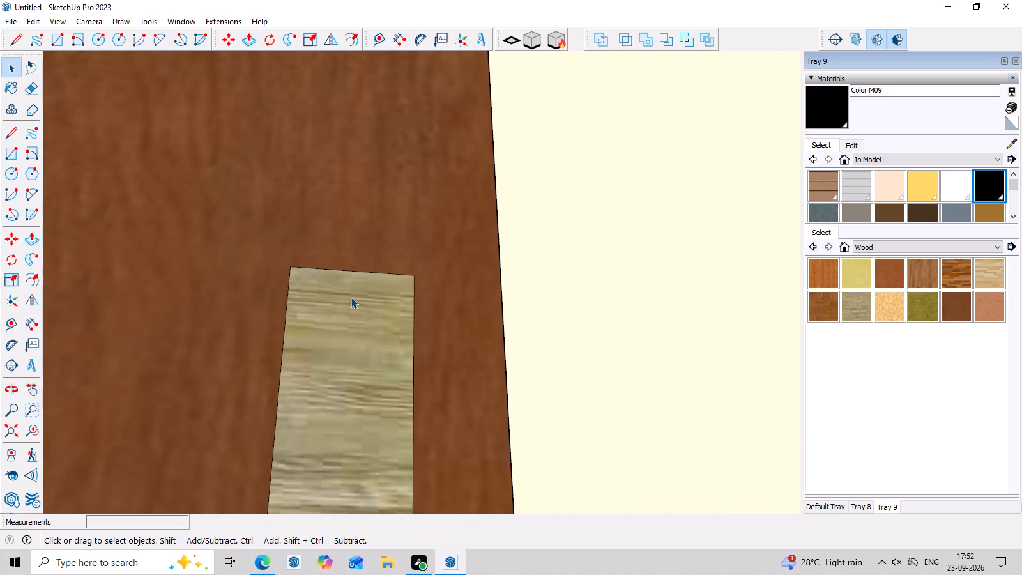
middle_click_drag(351, 297, 333, 514)
scroll(380, 263, "up", 10)
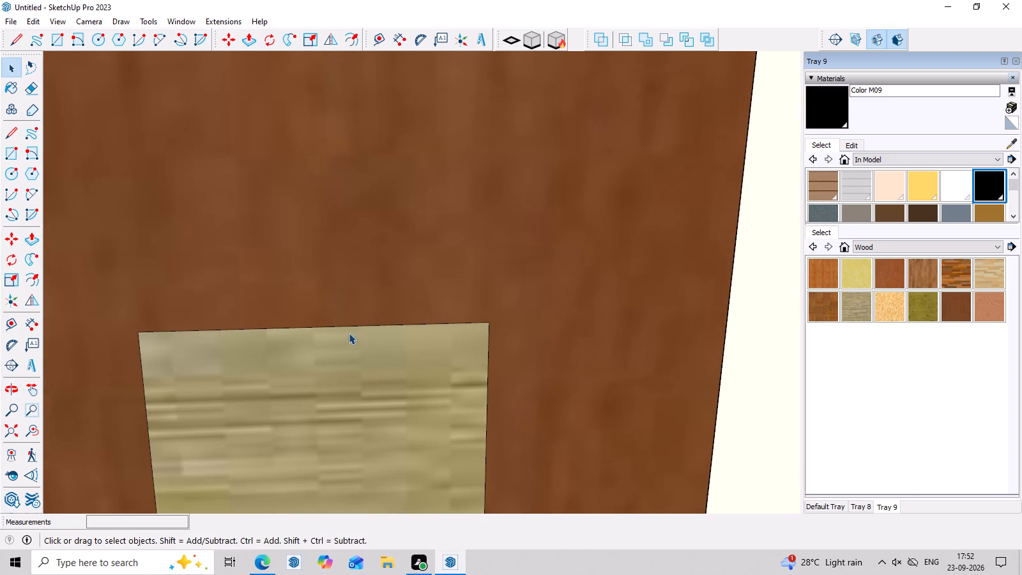
left_click(346, 343)
scroll(347, 363, "down", 11)
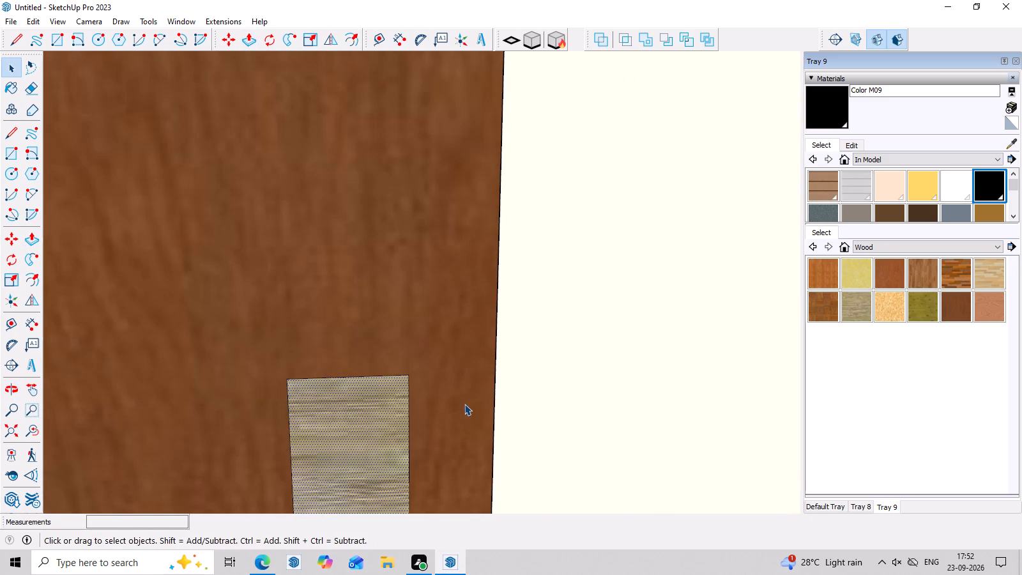
key("Escape")
scroll(460, 435, "down", 12)
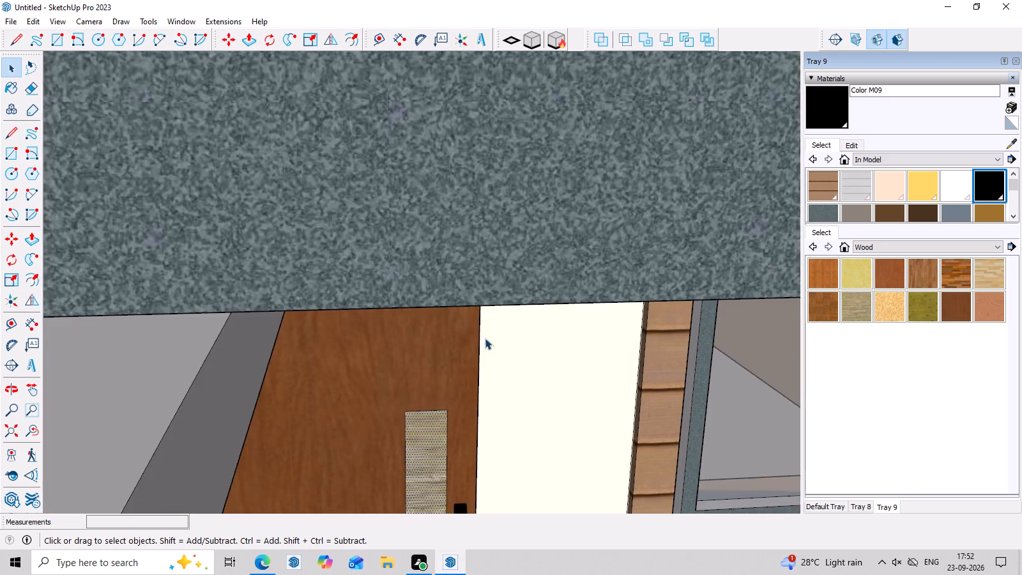
Examine the whole house from the front and side, and the rear end of the side parapet on the roof.
scroll(485, 338, "down", 20)
scroll(485, 338, "down", 10)
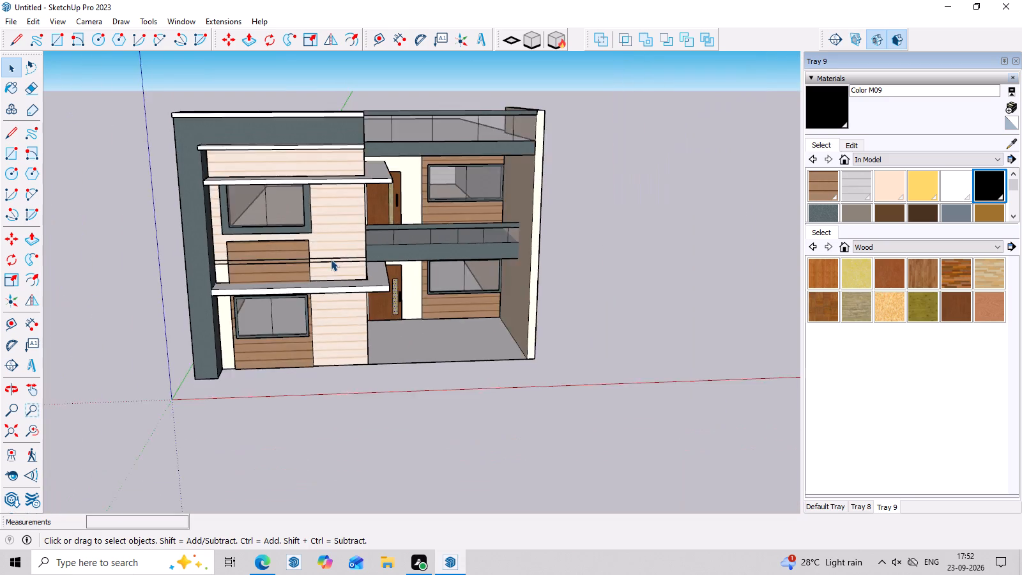
scroll(331, 259, "down", 5)
middle_click_drag(584, 369, 437, 362)
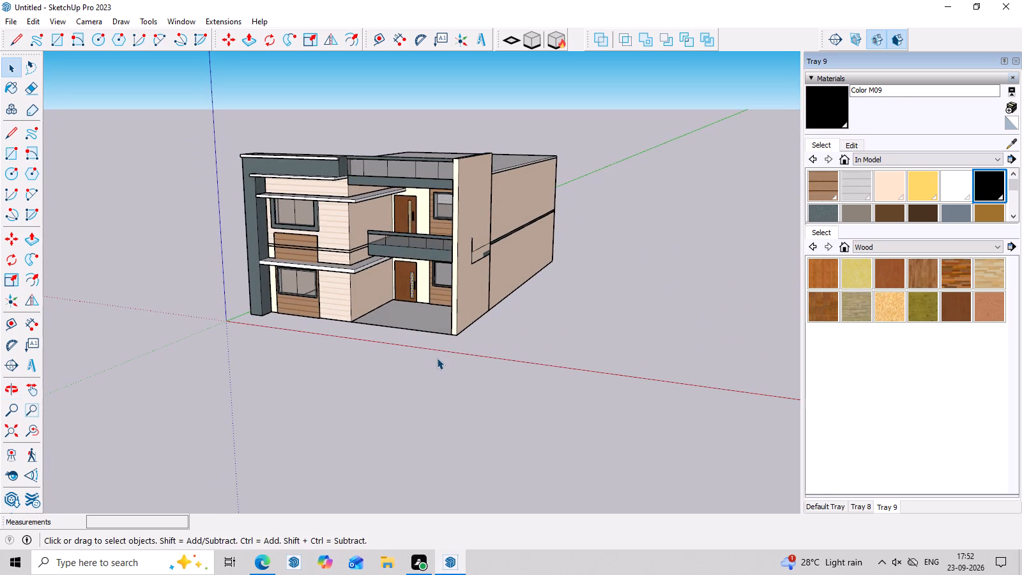
middle_click_drag(489, 224, 116, 344)
scroll(488, 231, "up", 3)
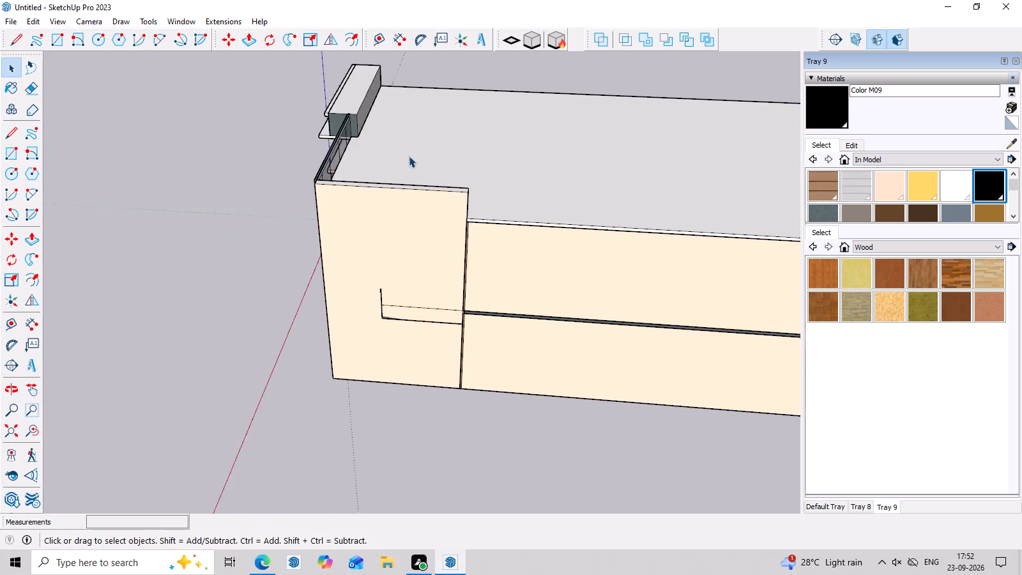
scroll(409, 156, "down", 2)
scroll(409, 156, "up", 3)
middle_click_drag(485, 175, 145, 85)
scroll(224, 106, "up", 11)
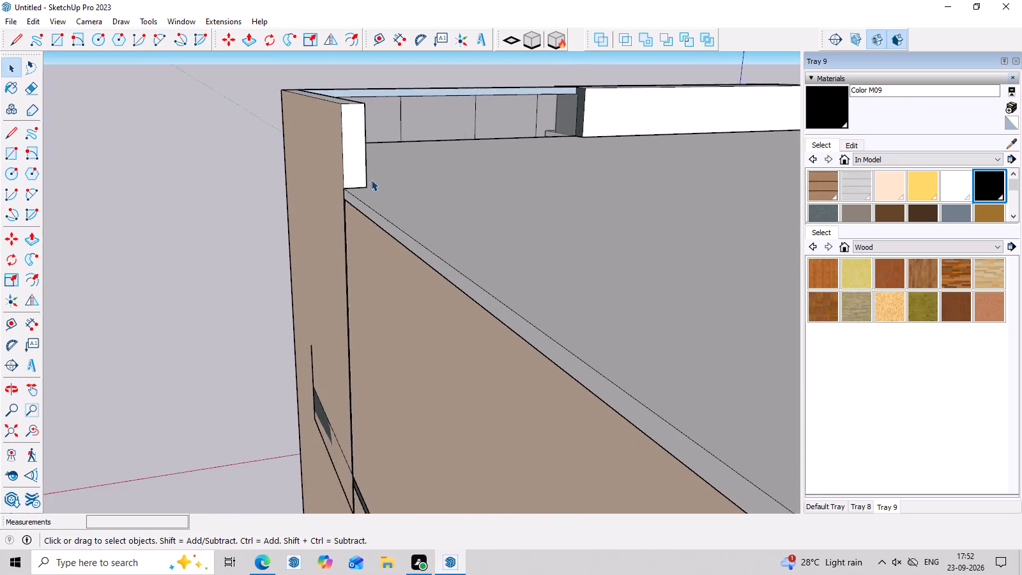
scroll(371, 180, "up", 4)
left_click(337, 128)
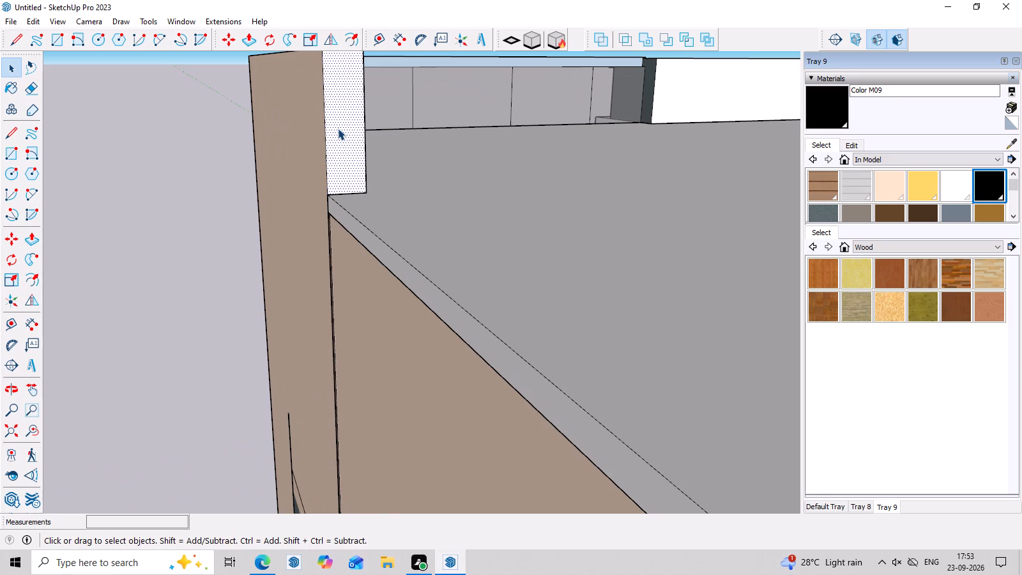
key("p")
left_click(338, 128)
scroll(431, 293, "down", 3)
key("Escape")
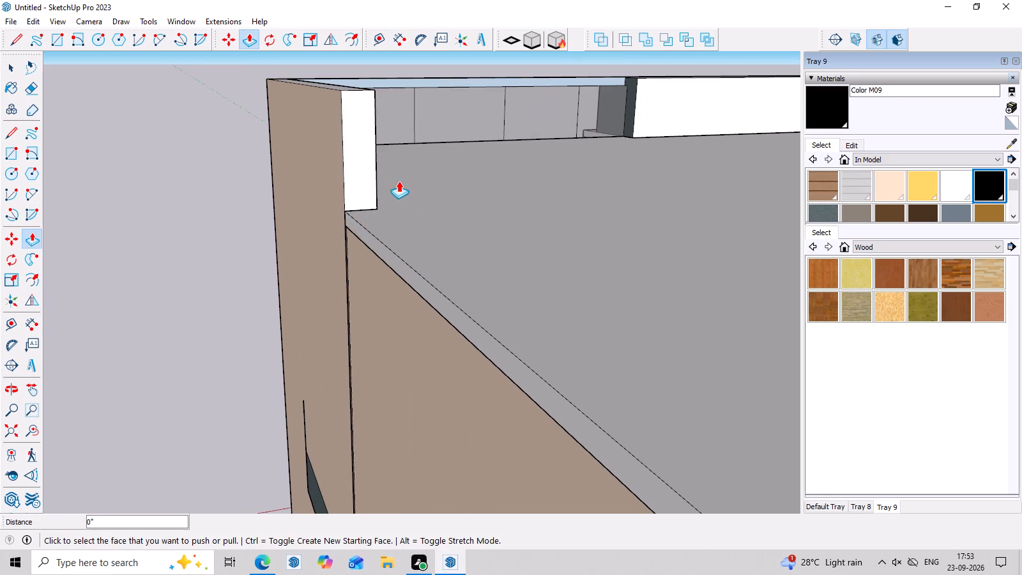
Draw a rectangle about 9" wide over the rear end face of the short side parapet, from corner to corner.
scroll(378, 149, "up", 2)
key("space")
key("r")
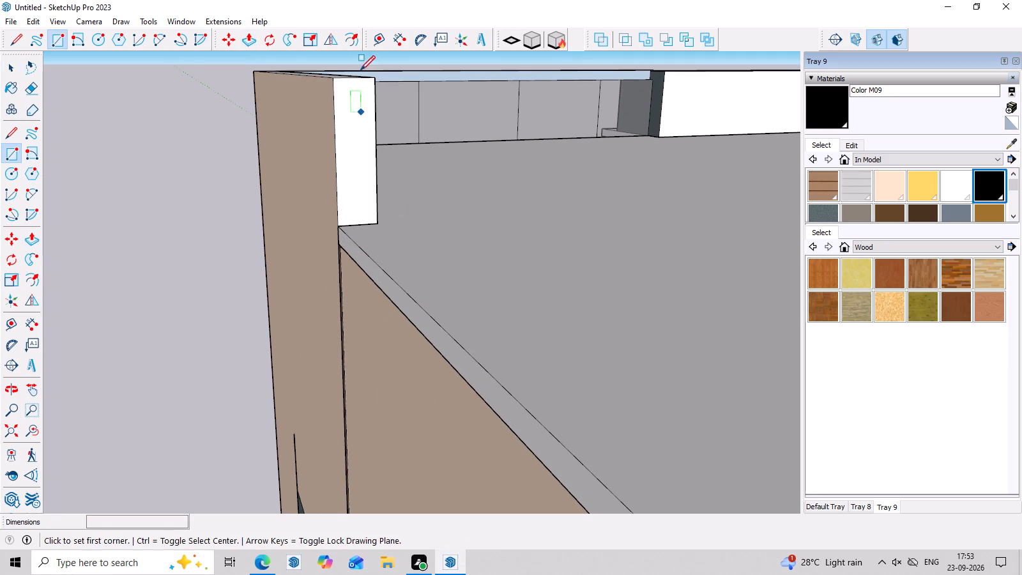
left_click(335, 78)
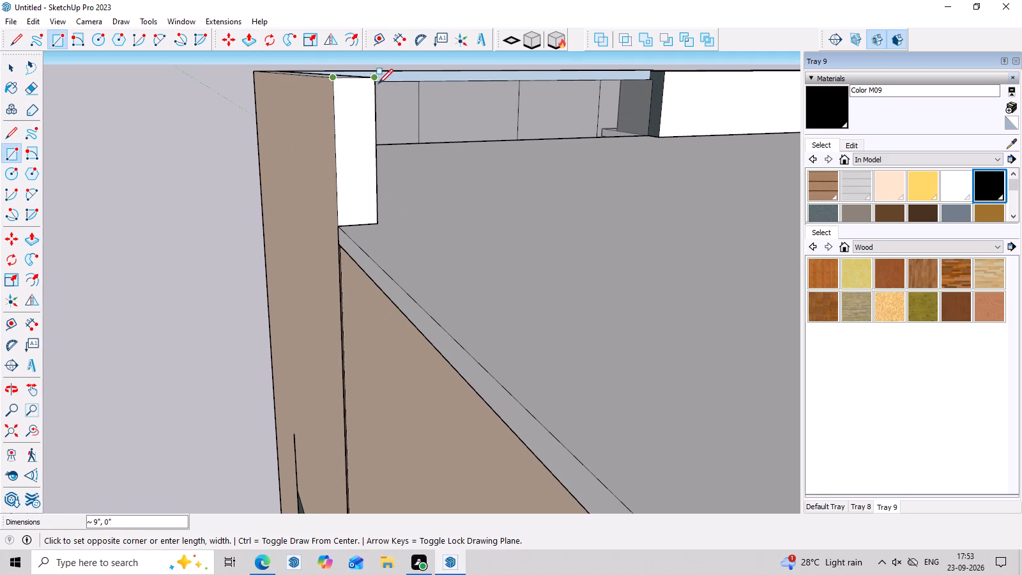
left_click(378, 80)
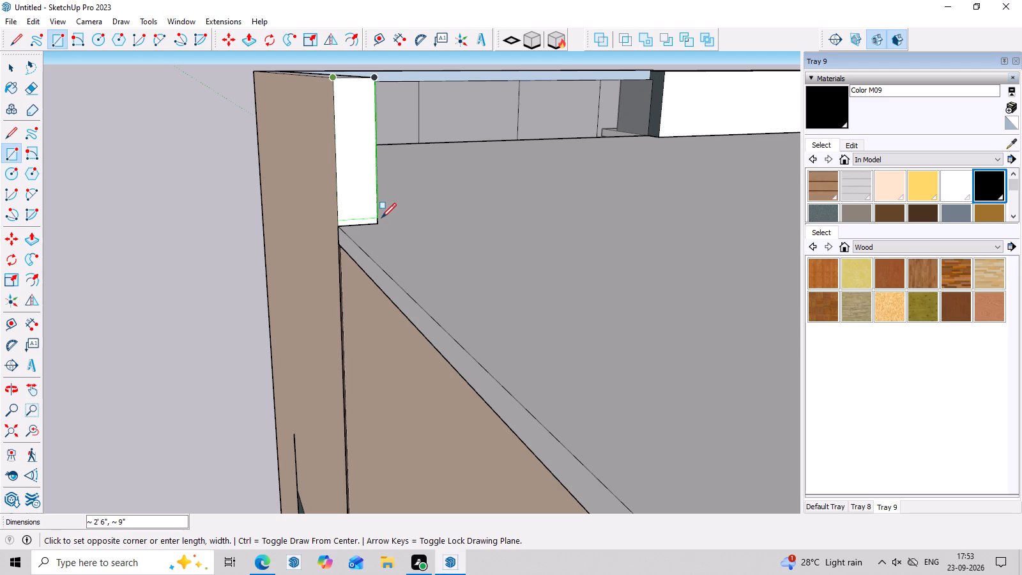
left_click(379, 222)
Push/Pull the side parapet's end face 40' 2" along the roof edge to the rear corner of the house.
key("p")
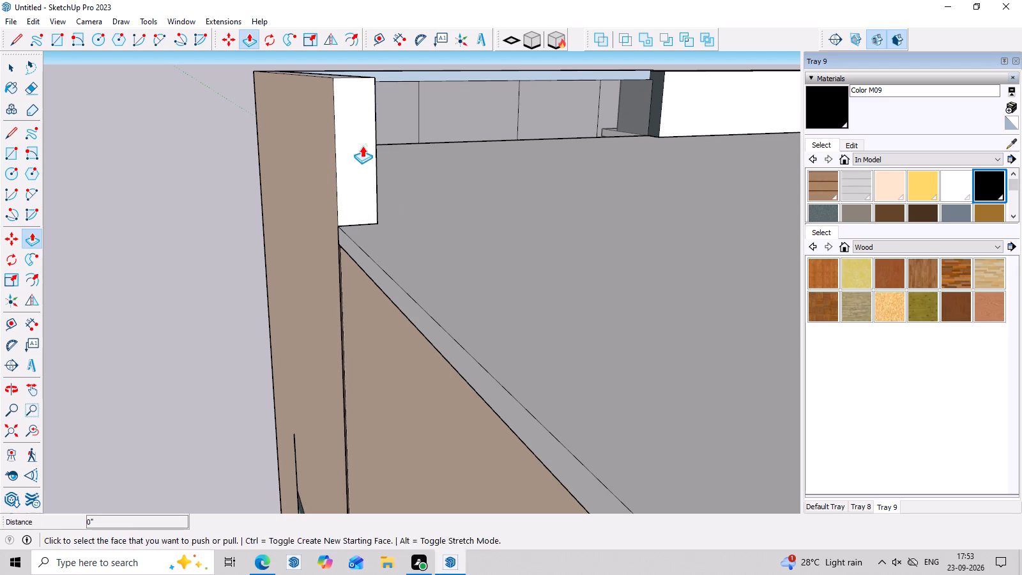
left_click_drag(360, 144, 365, 152)
scroll(487, 256, "down", 19)
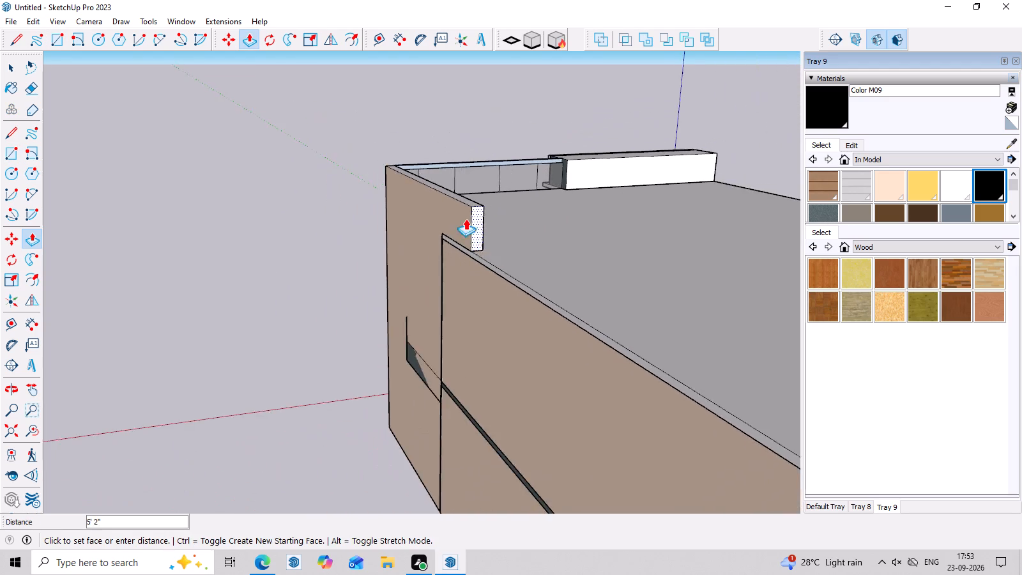
scroll(466, 218, "down", 8)
scroll(527, 269, "up", 3)
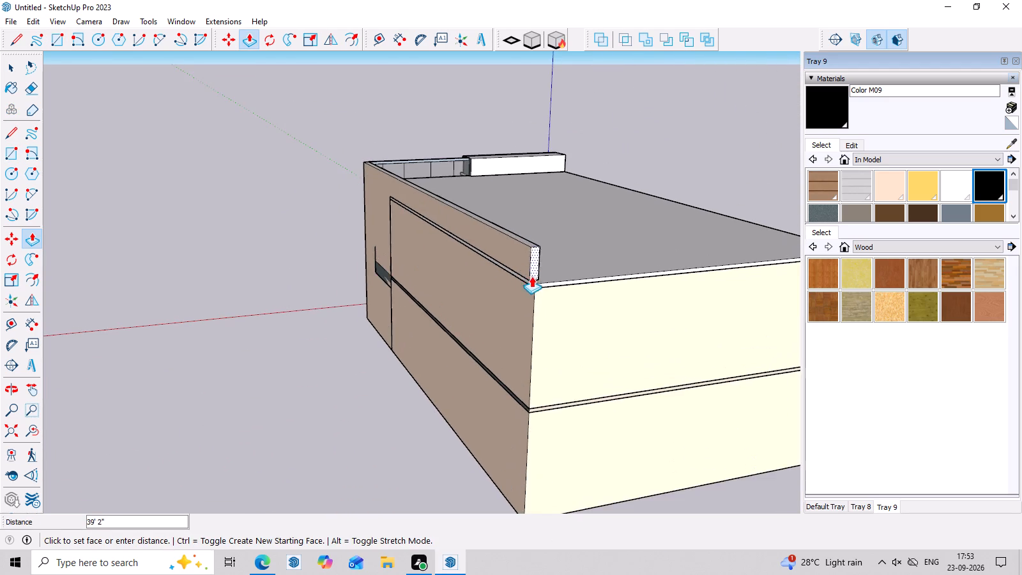
middle_click_drag(540, 284, 397, 290)
scroll(313, 294, "up", 3)
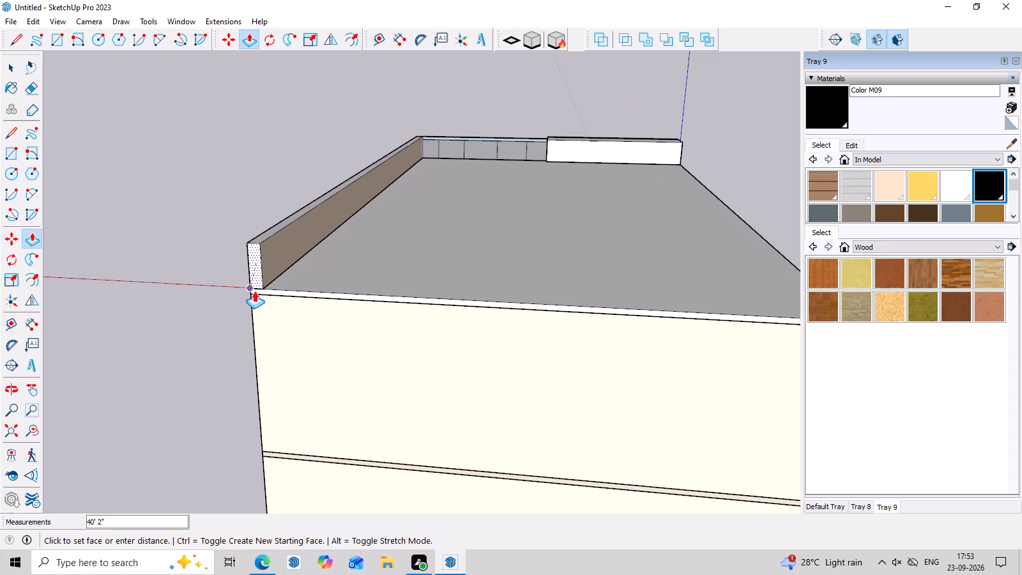
left_click(253, 288)
Draw a rectangle about 2' 8" by 7" on the inner face of the side parapet, at its rear end.
middle_click_drag(344, 292, 195, 296)
scroll(153, 224, "up", 4)
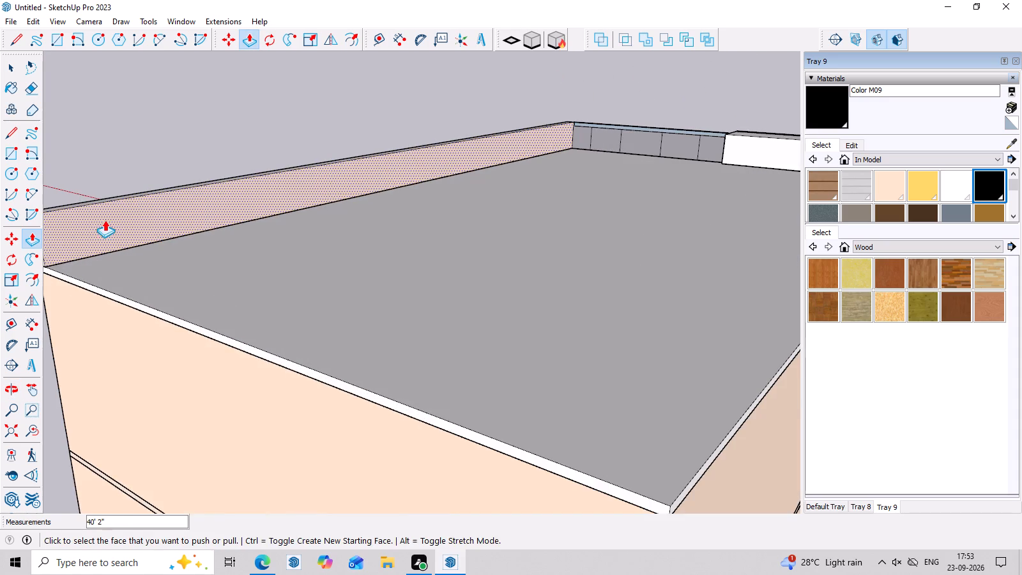
scroll(102, 224, "down", 6)
middle_click_drag(248, 270, 258, 273)
key("space")
scroll(133, 229, "up", 7)
scroll(211, 209, "down", 7)
middle_click_drag(390, 282, 287, 357)
scroll(105, 263, "up", 8)
middle_click_drag(171, 268, 185, 215)
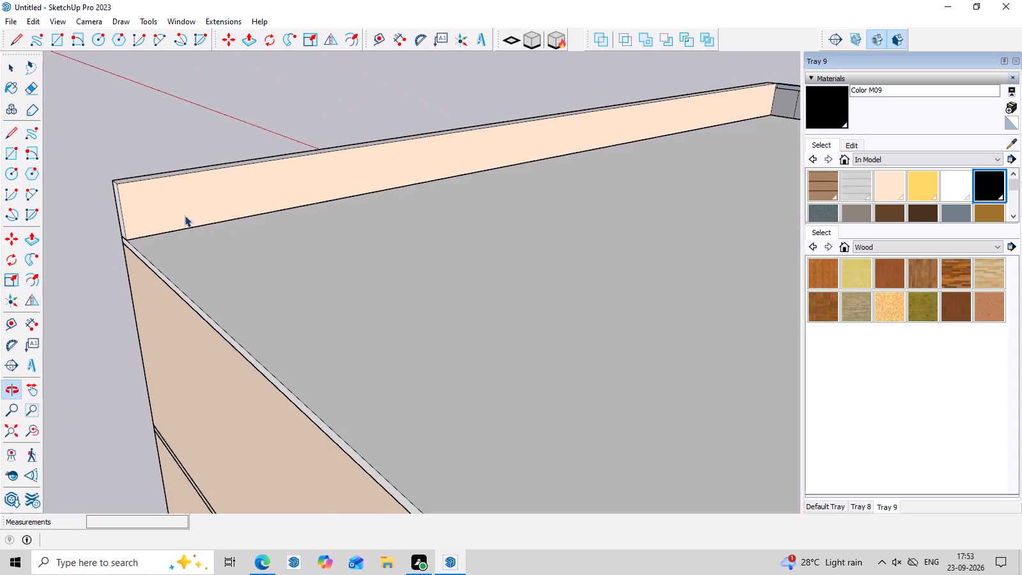
key("r")
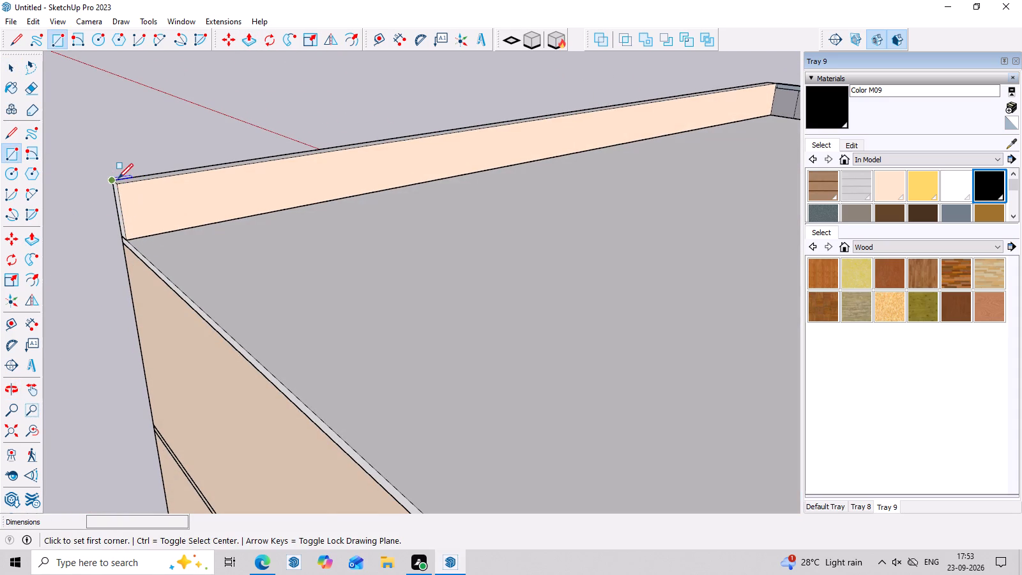
left_click(118, 187)
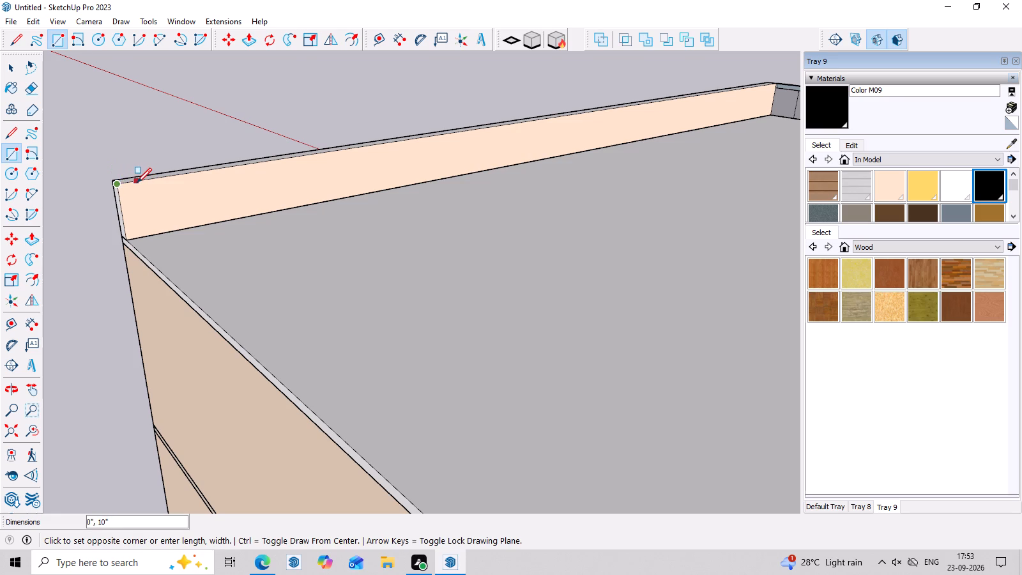
left_click(132, 183)
scroll(139, 234, "up", 5)
left_click(139, 238)
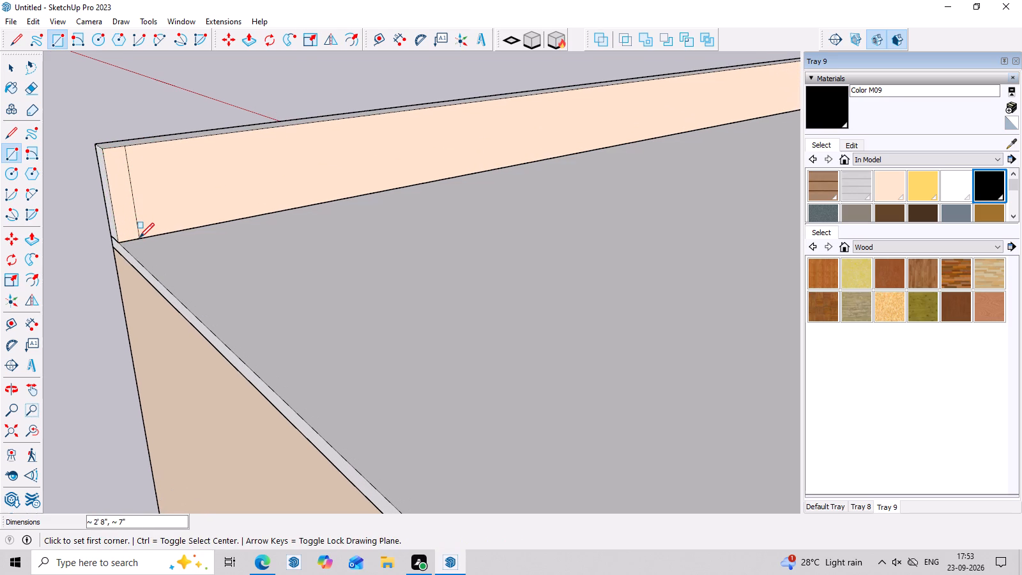
middle_click(158, 231)
key("space")
Push/Pull the new rectangle about 30' 9" along the rear roof edge to the opposite corner, forming the rear parapet.
key("p")
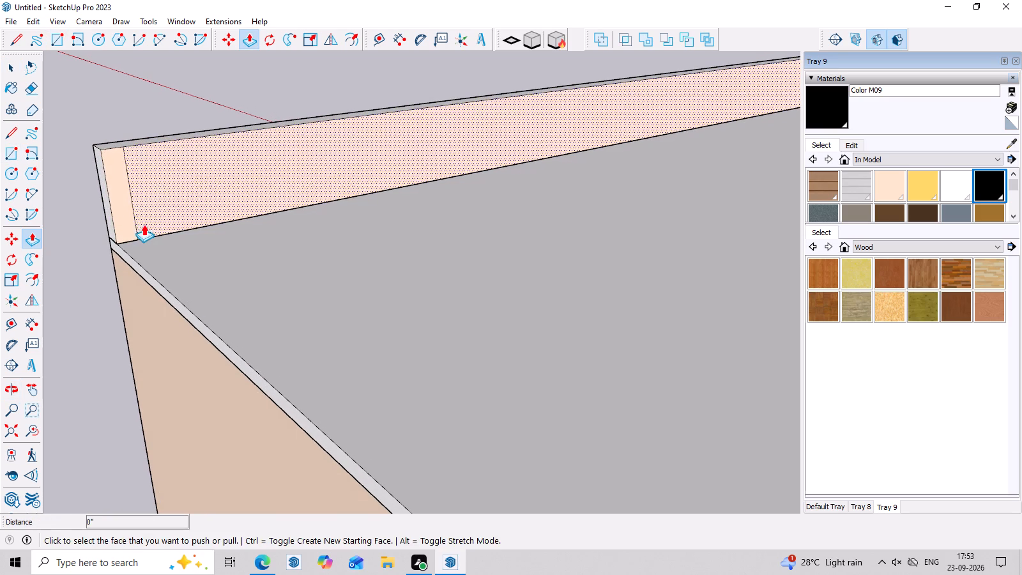
left_click(128, 215)
scroll(306, 356, "down", 11)
middle_click_drag(347, 399, 330, 241)
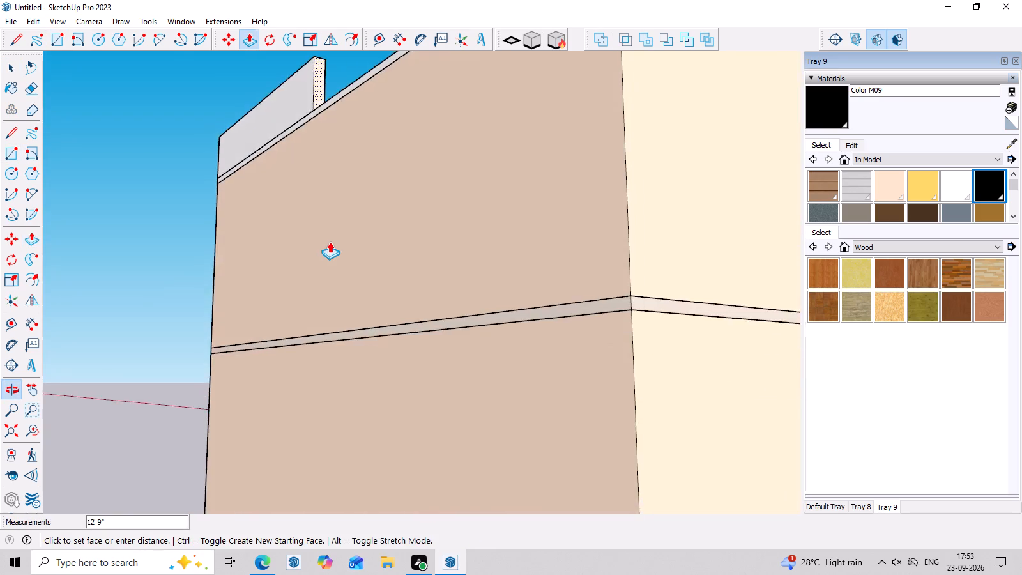
scroll(330, 241, "down", 6)
middle_click_drag(386, 237, 360, 404)
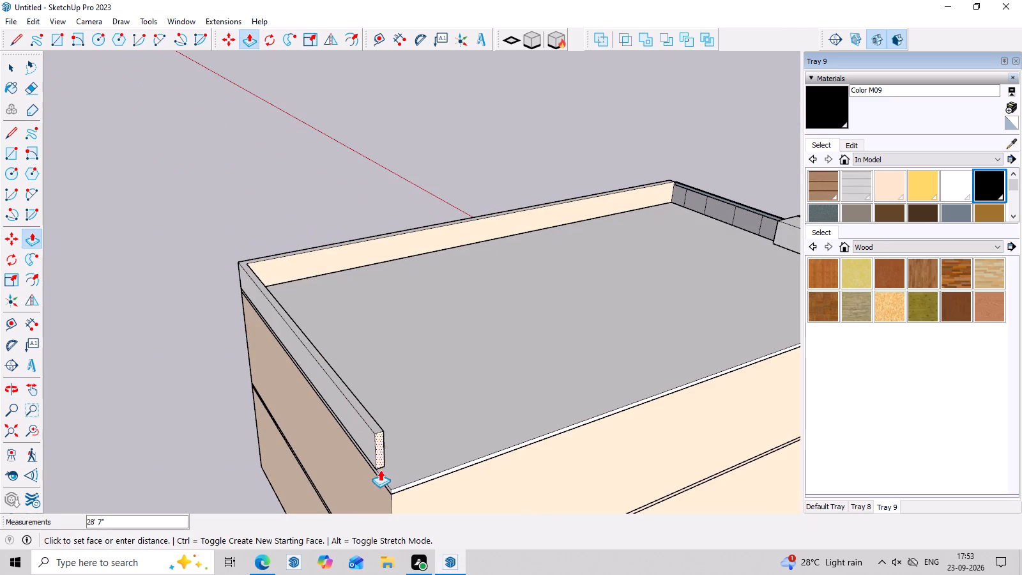
scroll(388, 492, "up", 3)
left_click(389, 489)
Draw a rectangle about 2' 8" by 5" on the inner face of the rear parapet, at its open end.
middle_click_drag(443, 487, 139, 439)
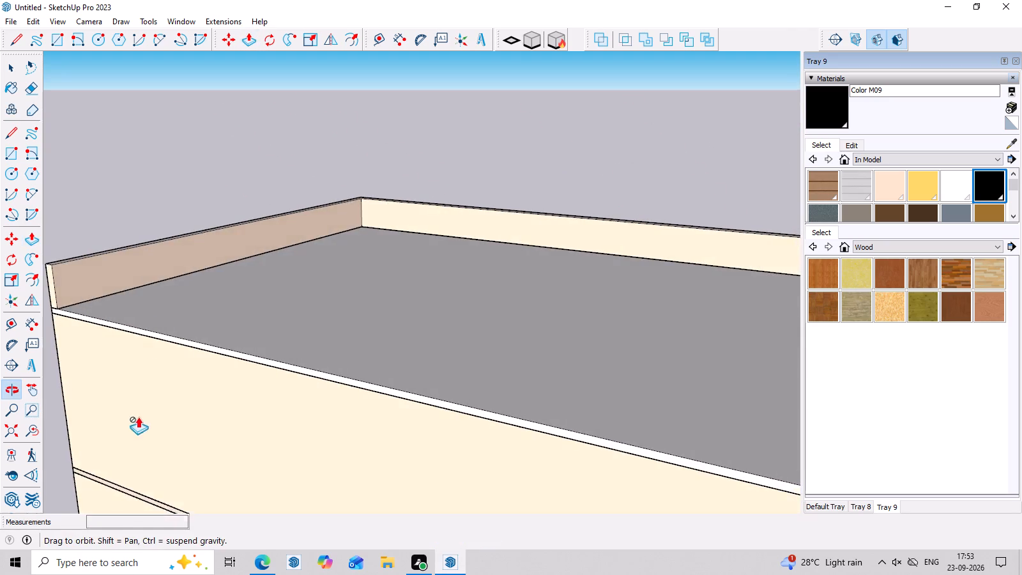
scroll(160, 307, "down", 10)
middle_click_drag(363, 353, 365, 404)
scroll(243, 286, "up", 8)
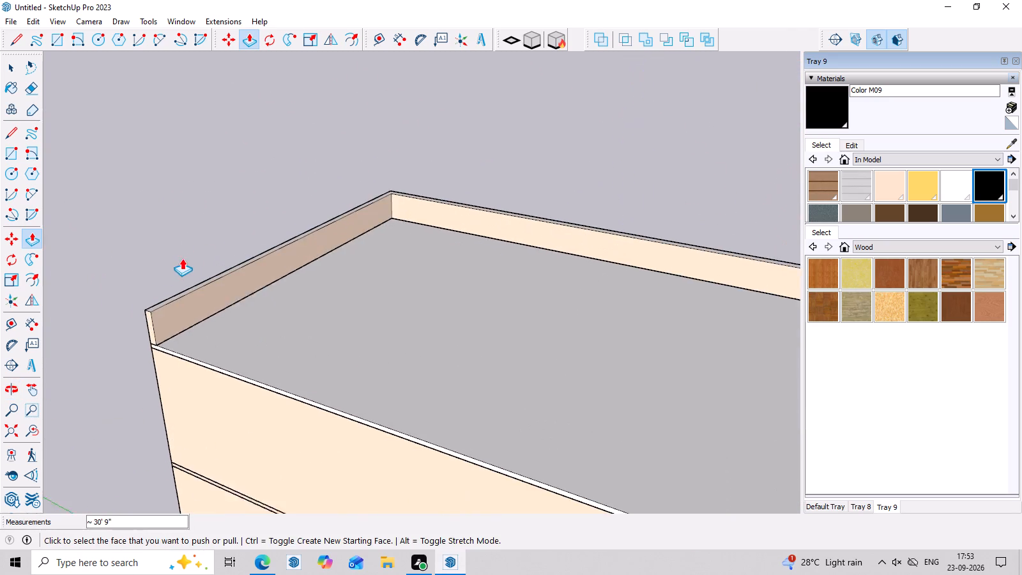
scroll(169, 335, "up", 5)
key("Escape")
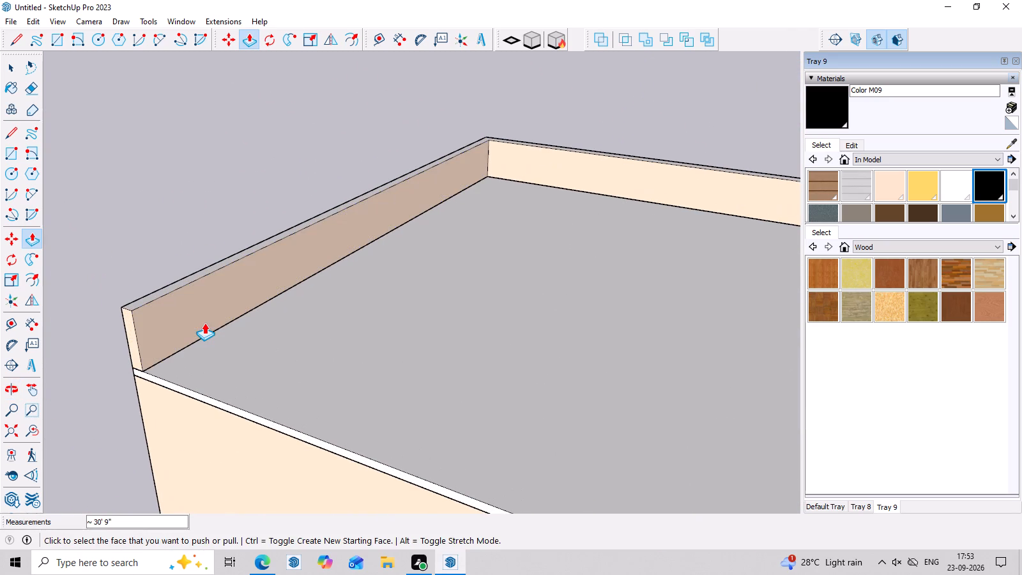
scroll(200, 326, "up", 3)
middle_click_drag(199, 326, 186, 287)
key("r")
scroll(99, 252, "up", 3)
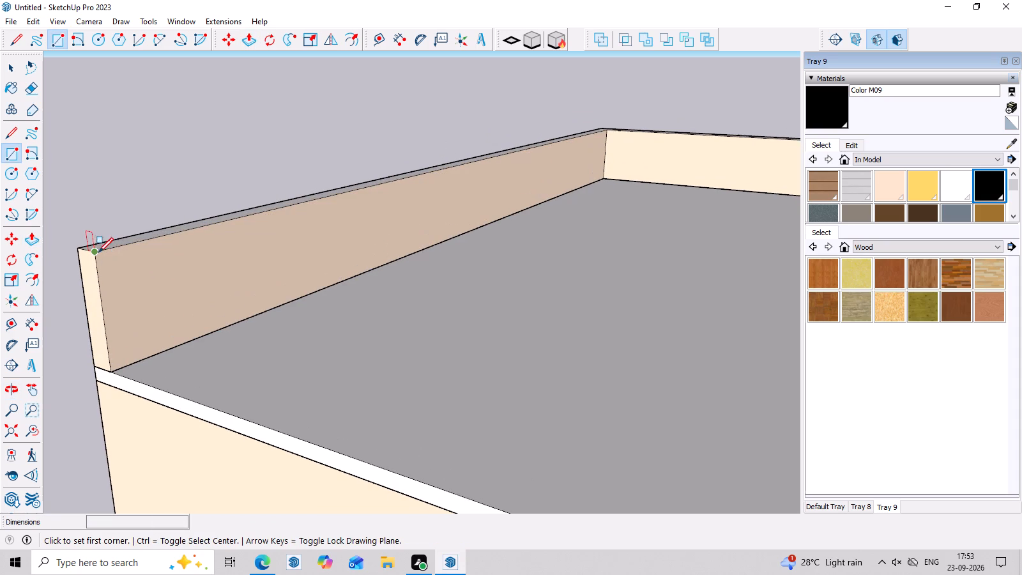
double_click(94, 256)
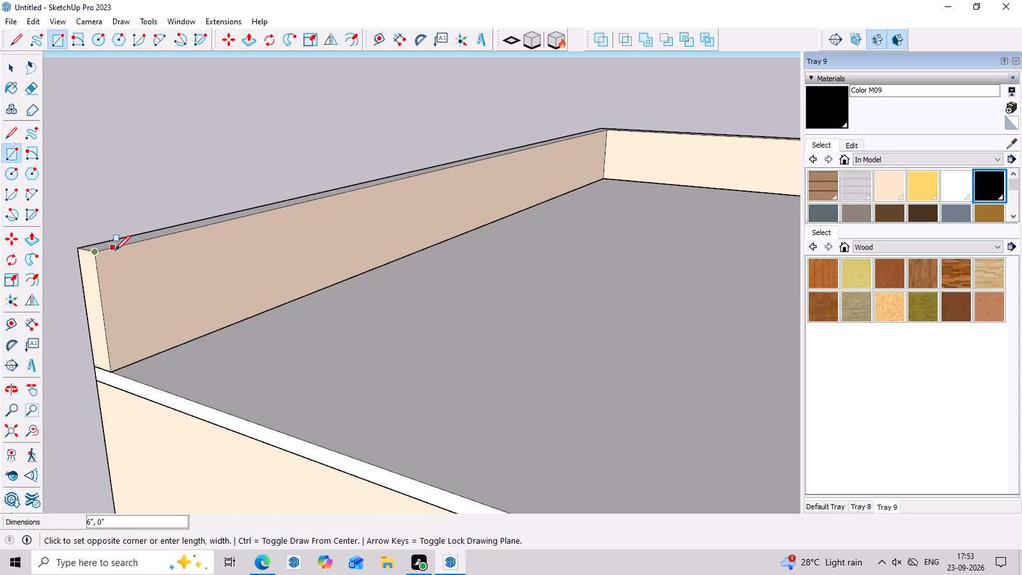
double_click(115, 250)
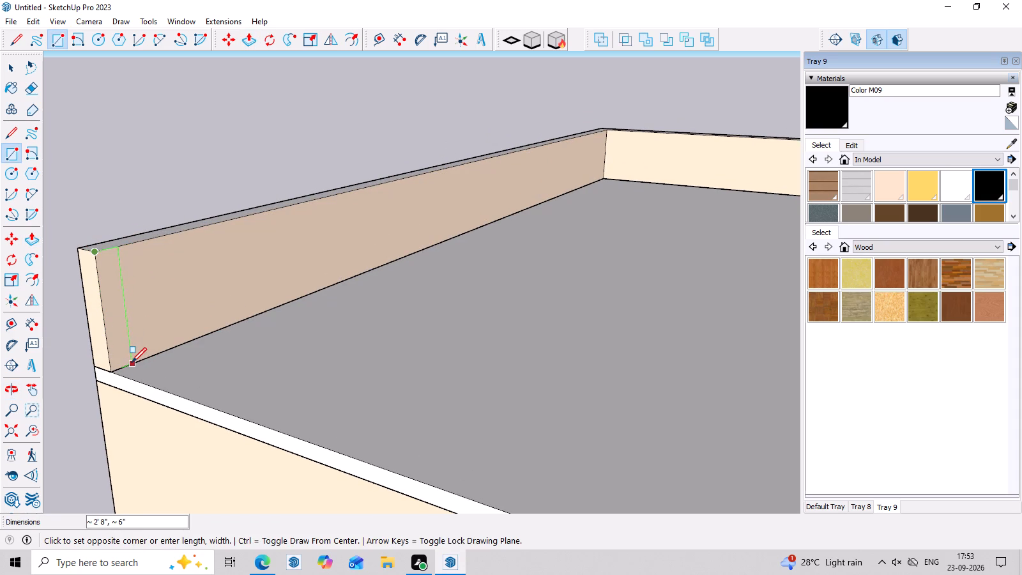
left_click(127, 364)
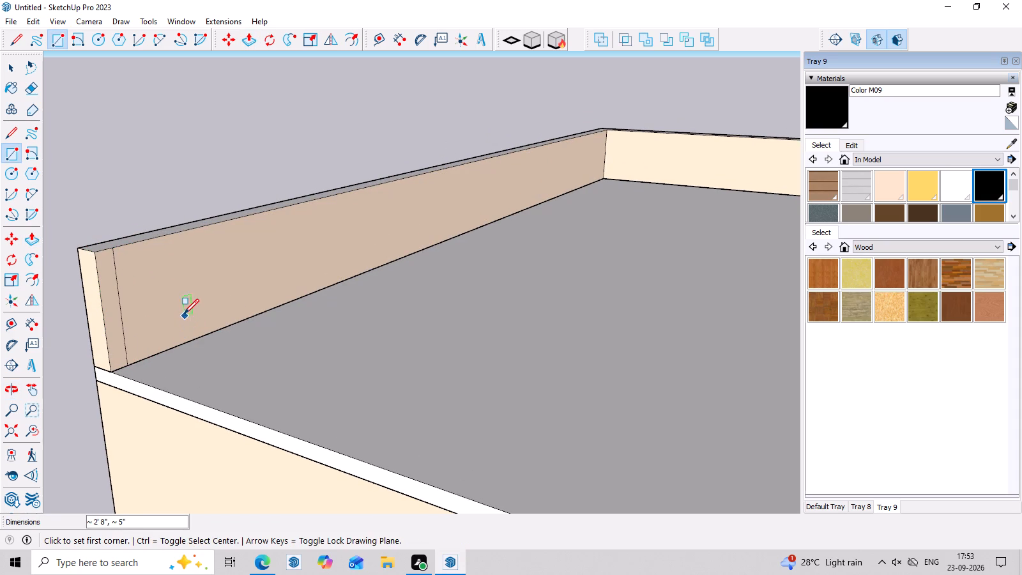
Push/Pull the new rectangle about 52' 5" along the remaining long roof edge to the front frame, closing the parapet.
key("p")
left_click(112, 314)
scroll(435, 420, "down", 2)
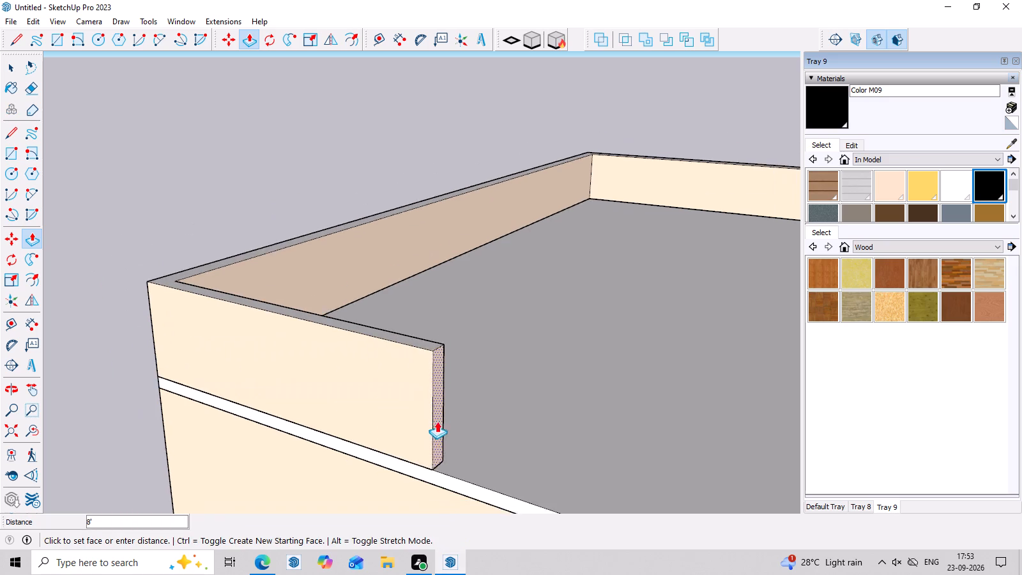
scroll(437, 421, "down", 20)
scroll(437, 421, "down", 6)
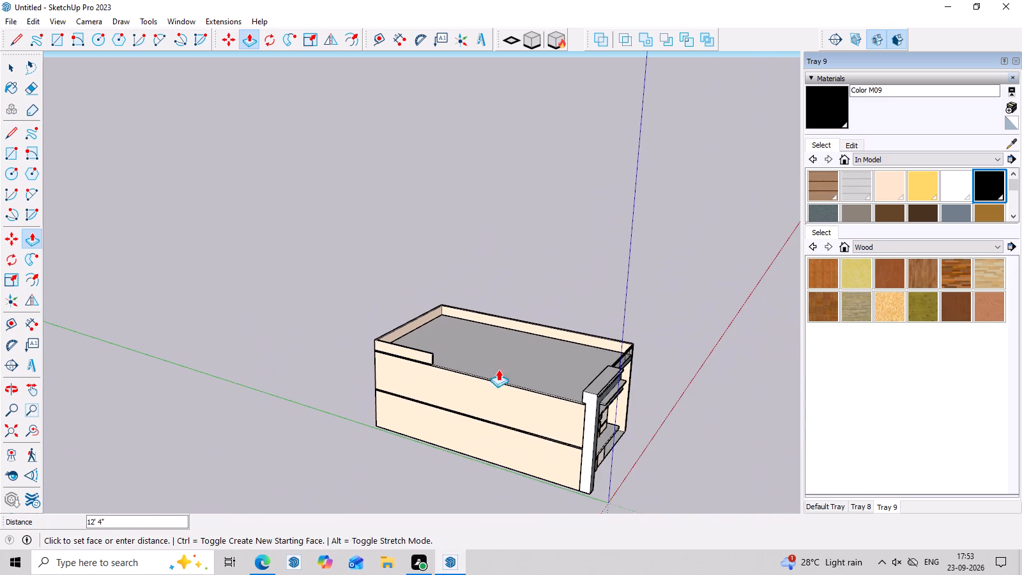
scroll(558, 398, "up", 12)
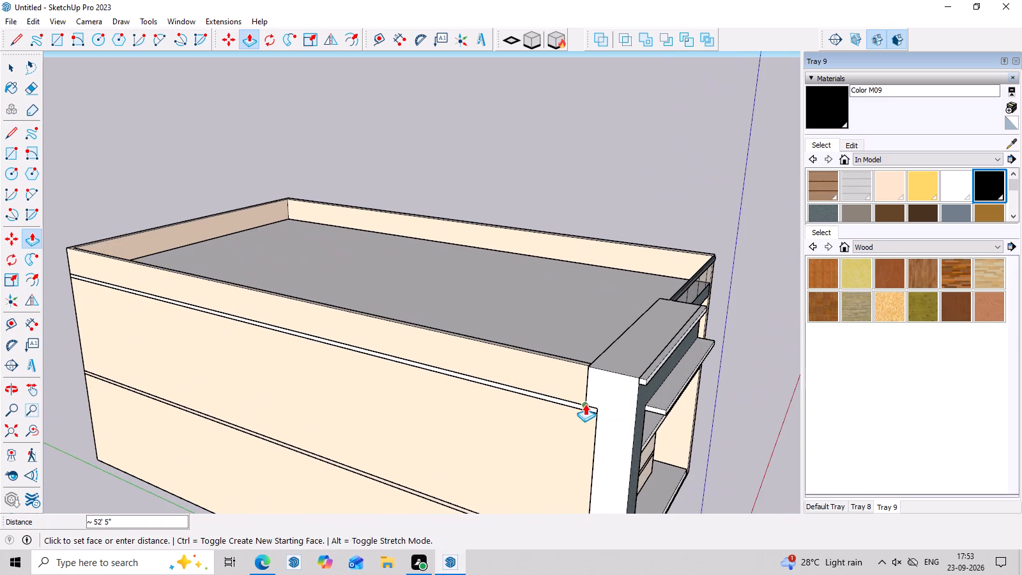
left_click(585, 404)
Examine the roof parapet and the whole front elevation from low, raised and frontal views.
scroll(537, 417, "down", 11)
middle_click_drag(542, 417, 378, 272)
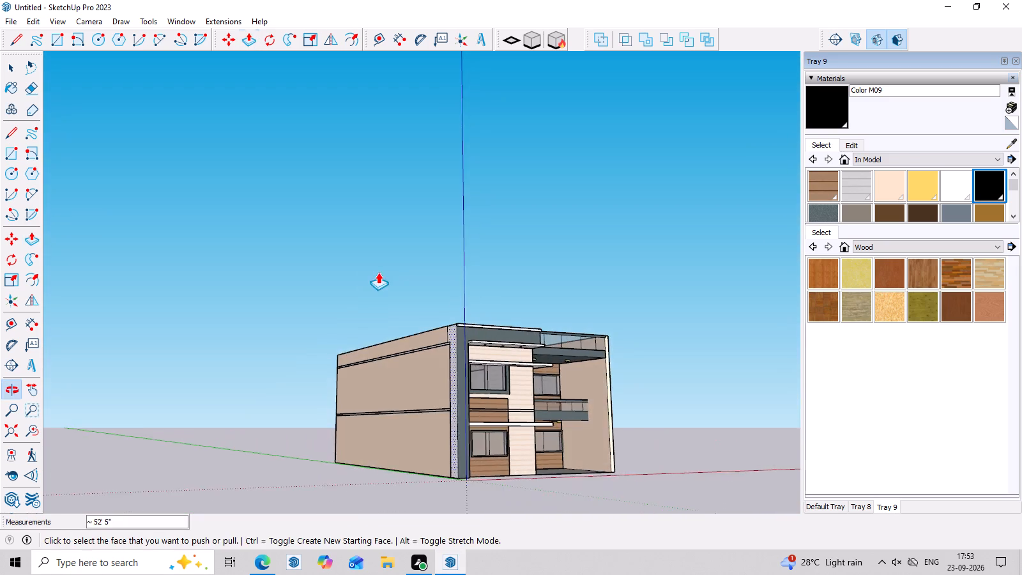
scroll(500, 290, "down", 4)
middle_click_drag(618, 336, 563, 434)
scroll(563, 435, "down", 1)
scroll(569, 416, "up", 7)
middle_click_drag(705, 434, 659, 433)
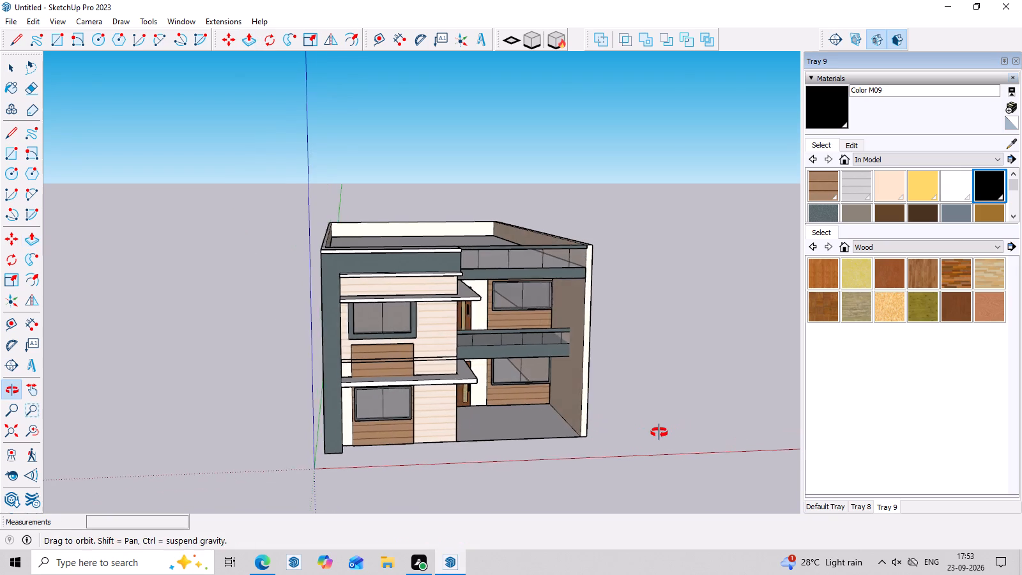
middle_click_drag(659, 433, 657, 433)
key("space")
scroll(650, 410, "up", 4)
middle_click_drag(629, 377, 620, 346)
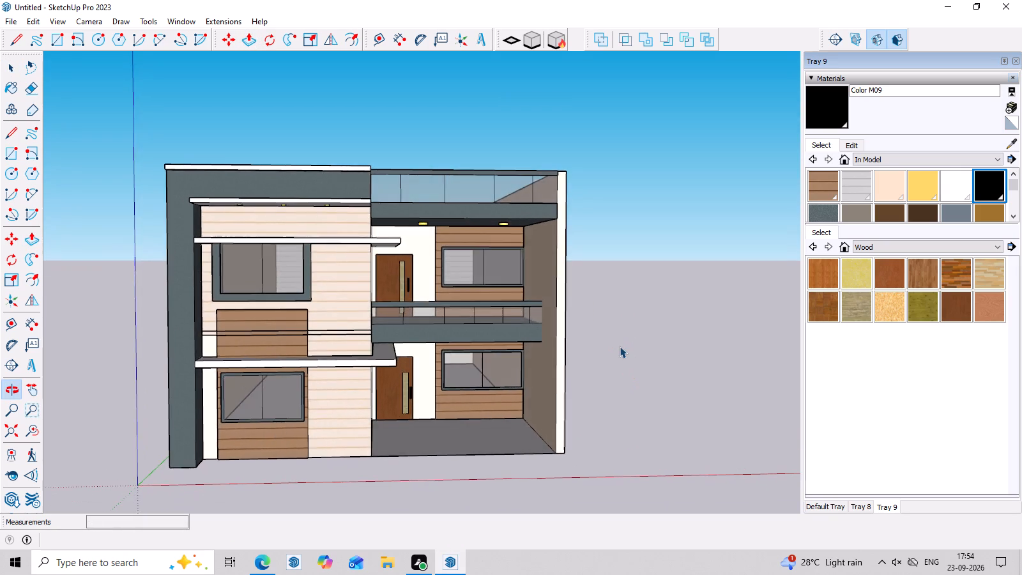
scroll(620, 346, "up", 2)
scroll(620, 346, "down", 2)
middle_click(620, 346)
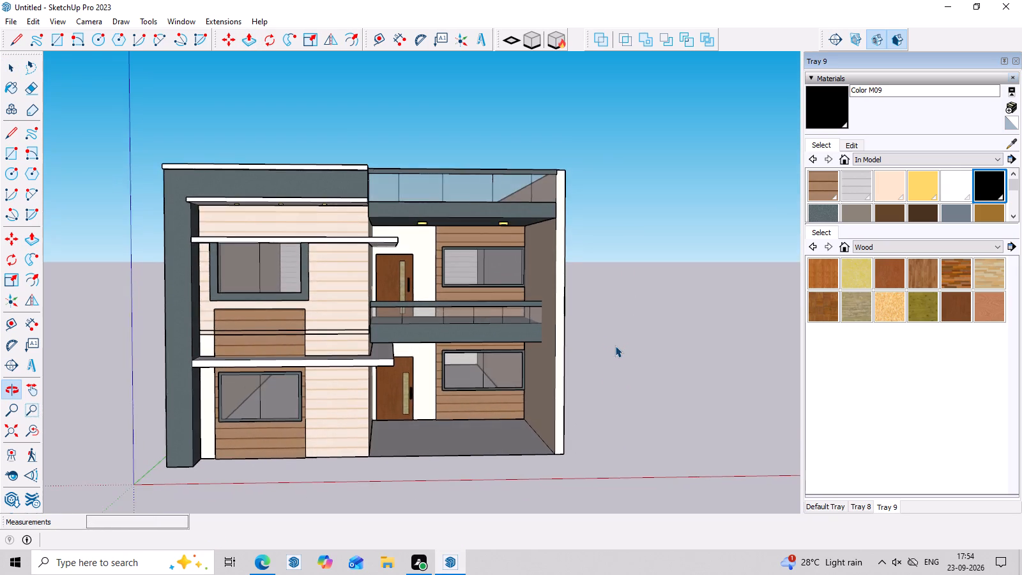
scroll(615, 346, "up", 2)
middle_click_drag(614, 346, 608, 338)
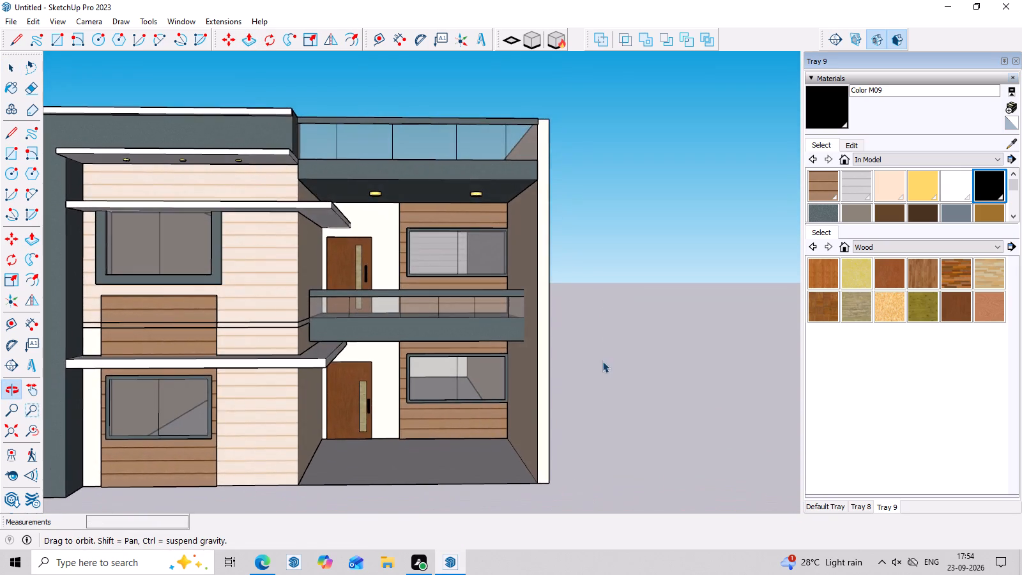
scroll(592, 399, "down", 4)
middle_click_drag(499, 458, 496, 450)
scroll(495, 450, "up", 3)
middle_click_drag(500, 460, 504, 482)
scroll(507, 472, "up", 2)
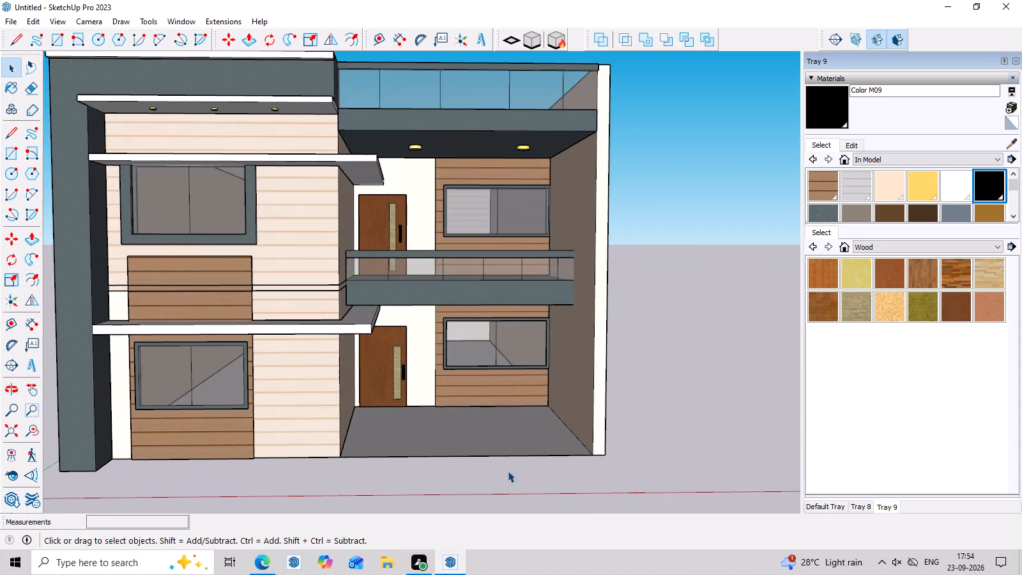
scroll(508, 471, "down", 2)
middle_click_drag(553, 487, 554, 496)
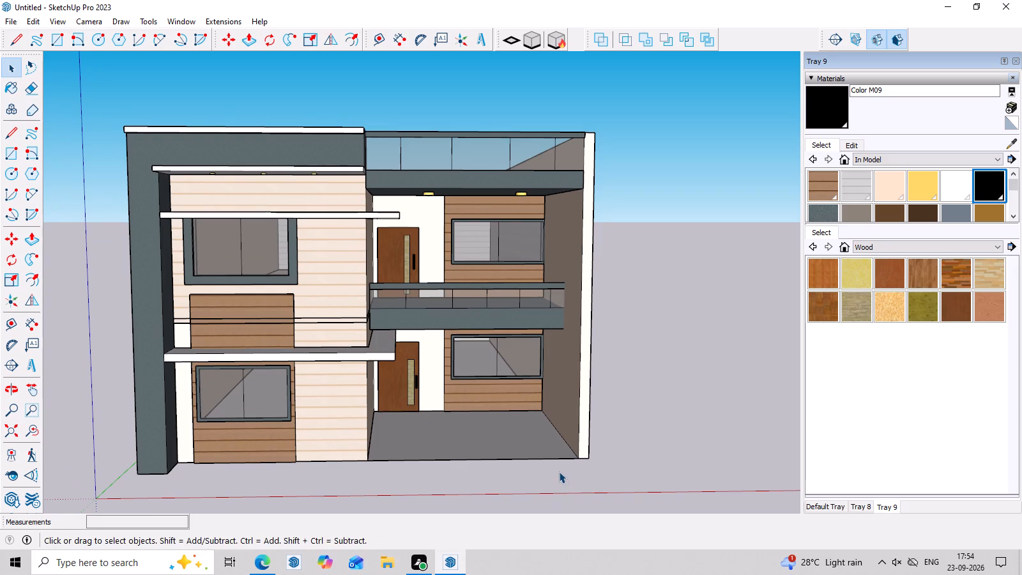
scroll(559, 471, "down", 3)
middle_click_drag(559, 471, 556, 379)
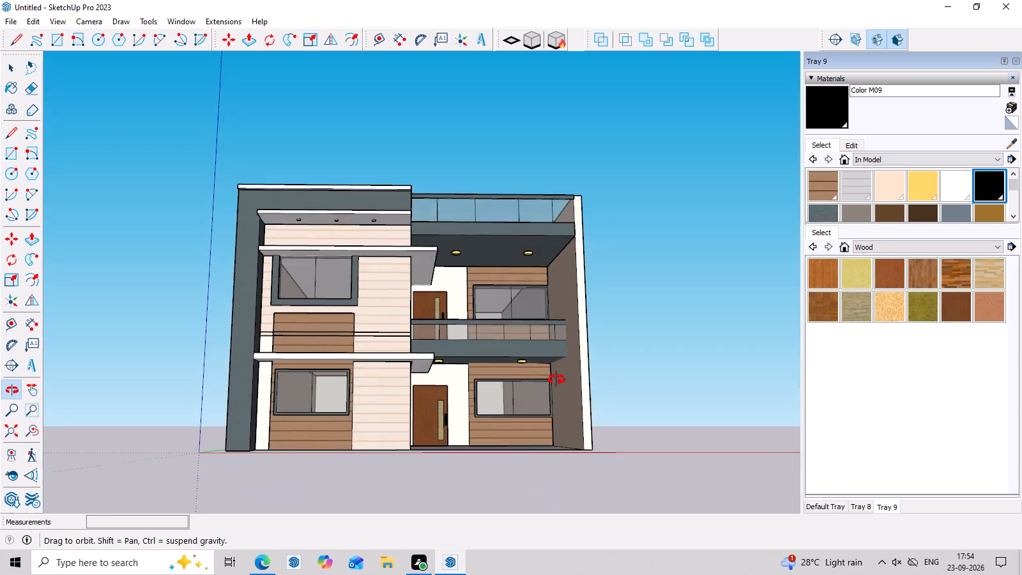
middle_click_drag(556, 379, 517, 492)
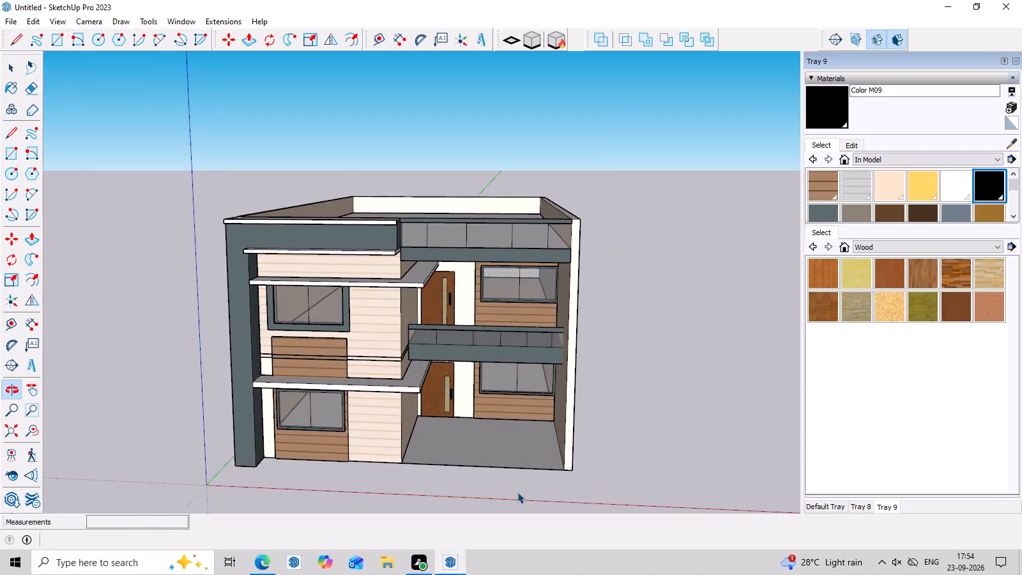
scroll(517, 492, "up", 5)
scroll(517, 492, "down", 2)
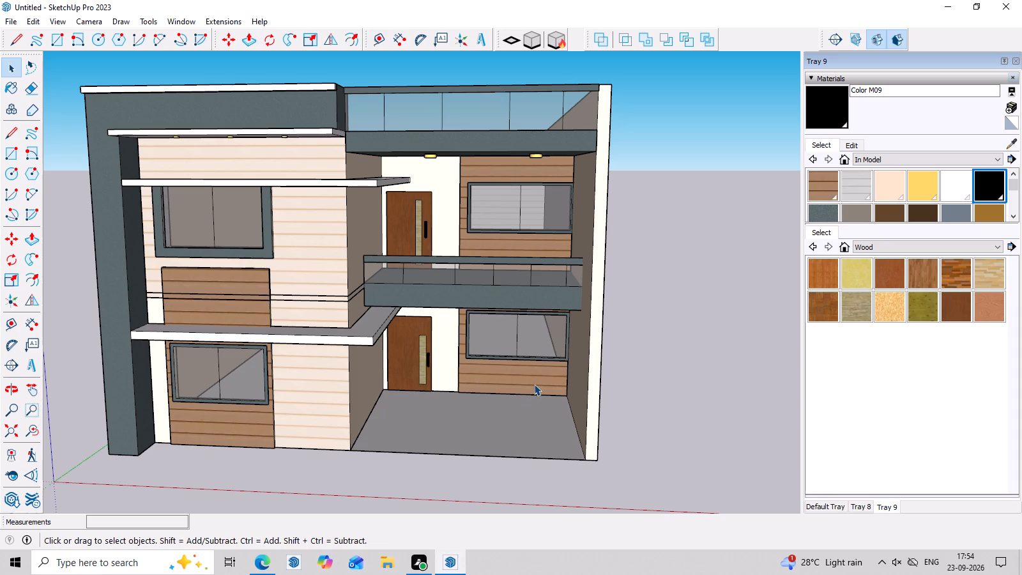
scroll(533, 386, "down", 3)
middle_click_drag(533, 387, 541, 341)
scroll(504, 371, "up", 4)
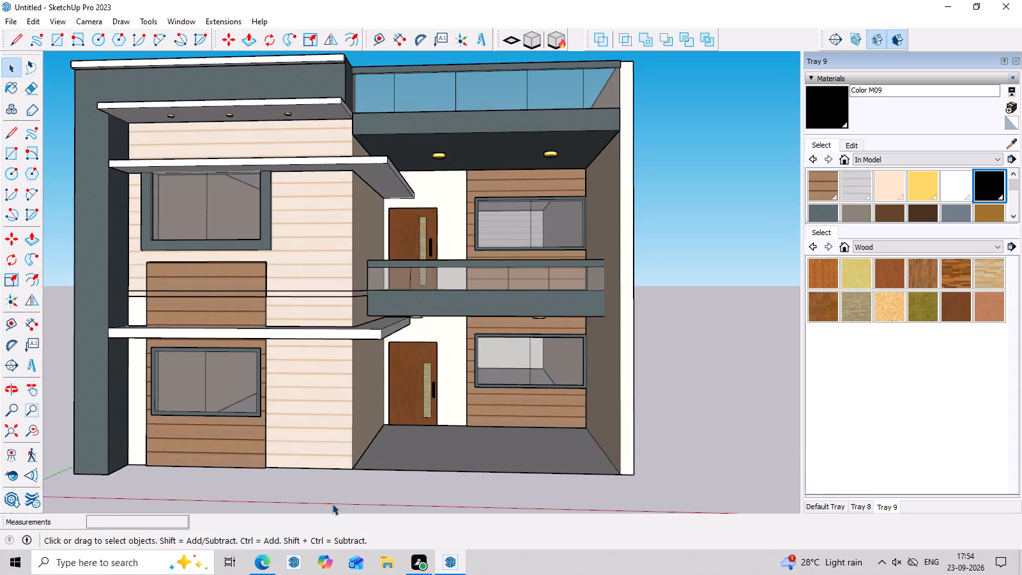
Examine the front facade's cladding, windows, doors, canopies and balcony close up and from several angles.
scroll(131, 424, "down", 5)
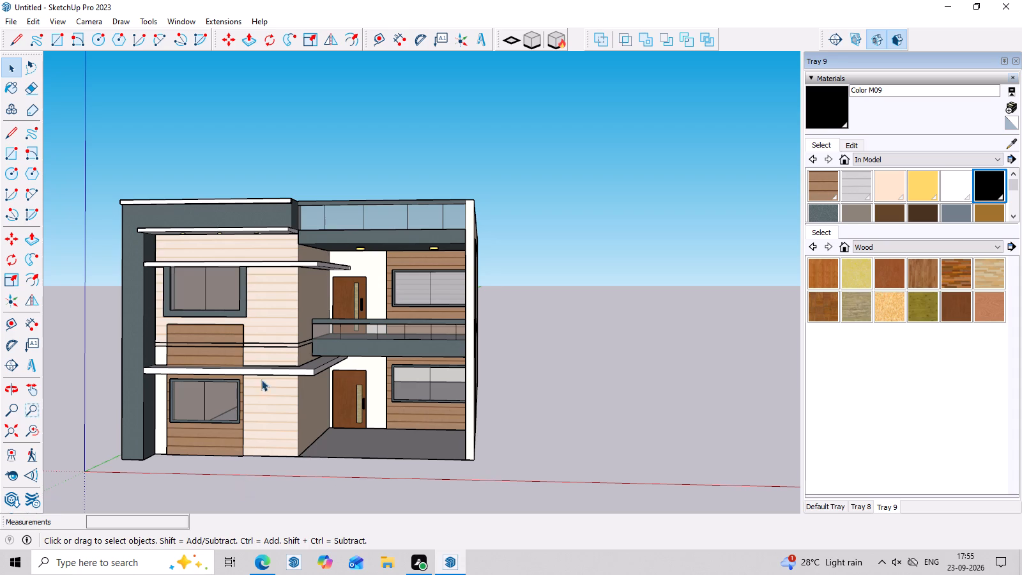
scroll(274, 334, "up", 7)
middle_click(277, 326)
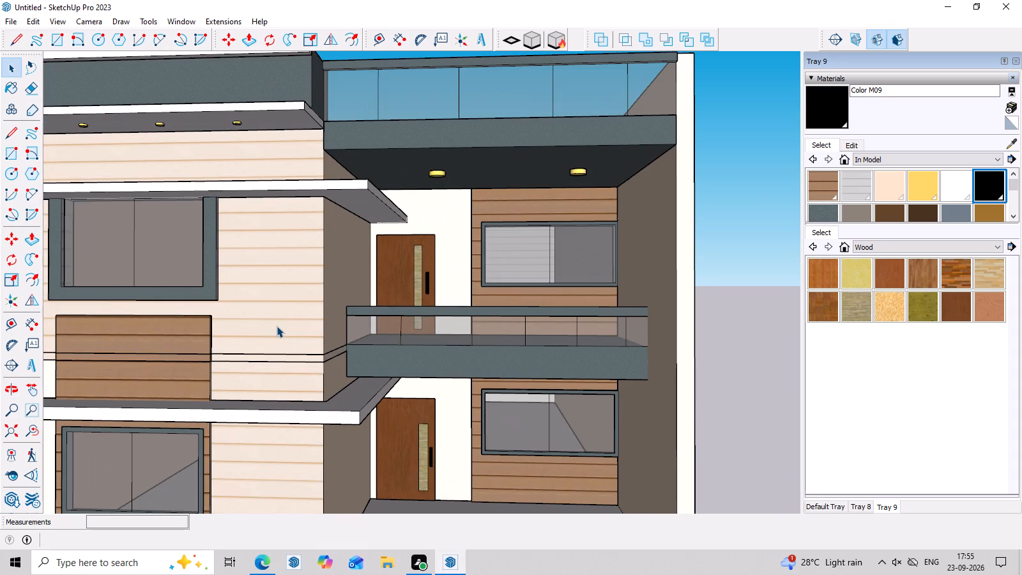
scroll(277, 326, "up", 2)
scroll(277, 326, "down", 11)
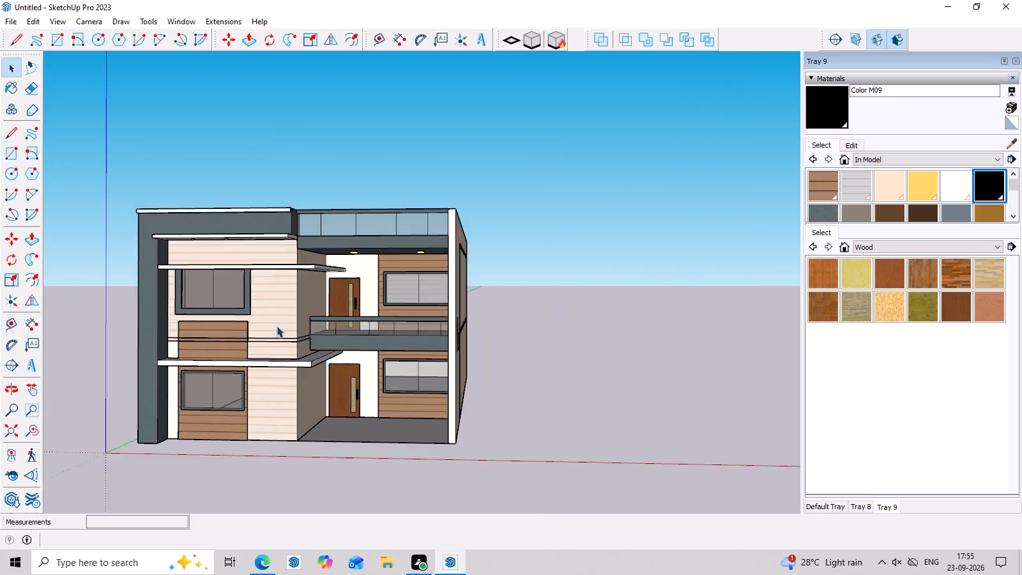
scroll(277, 326, "down", 2)
middle_click_drag(277, 326, 384, 356)
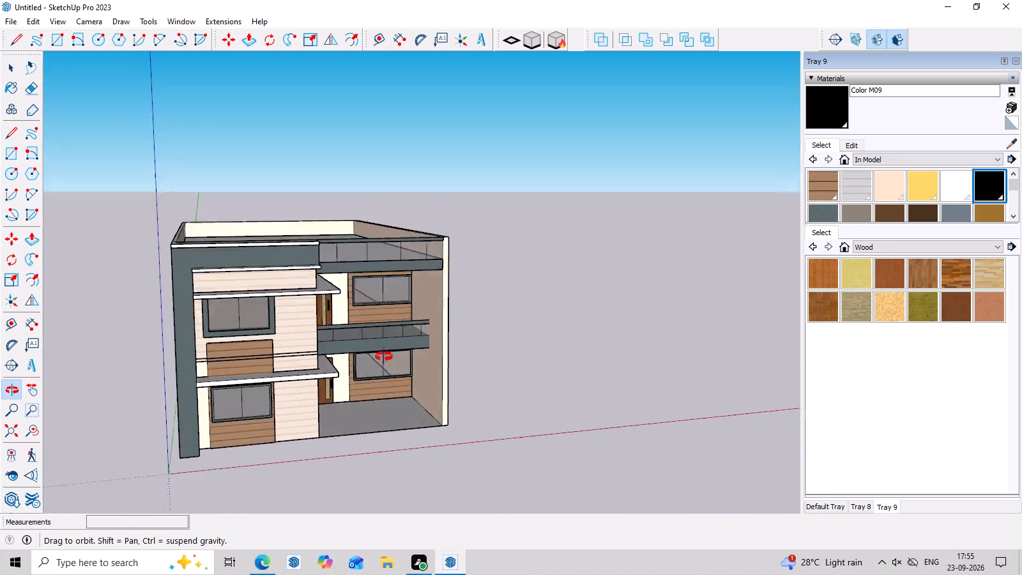
middle_click_drag(384, 356, 305, 374)
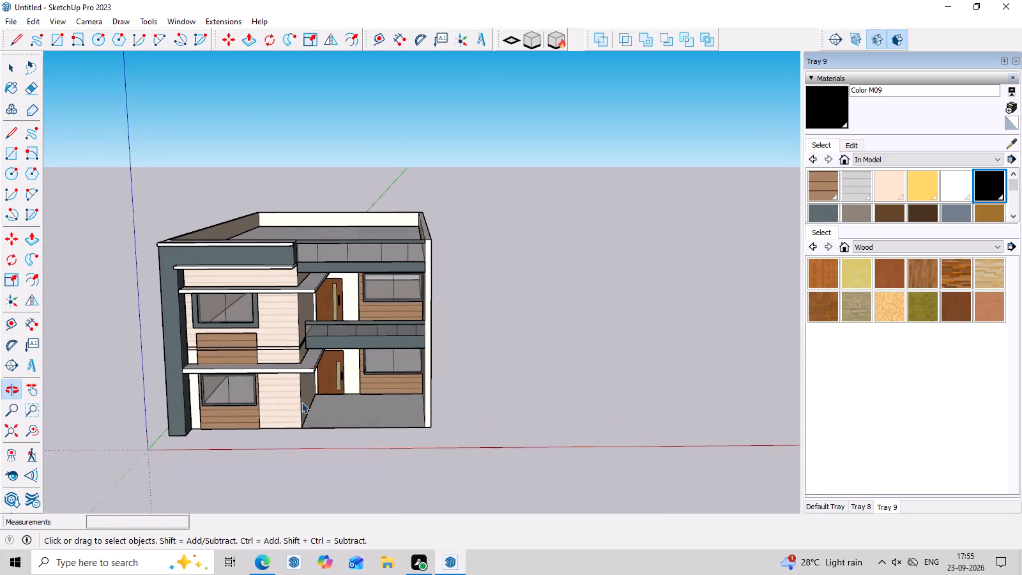
scroll(302, 427, "up", 5)
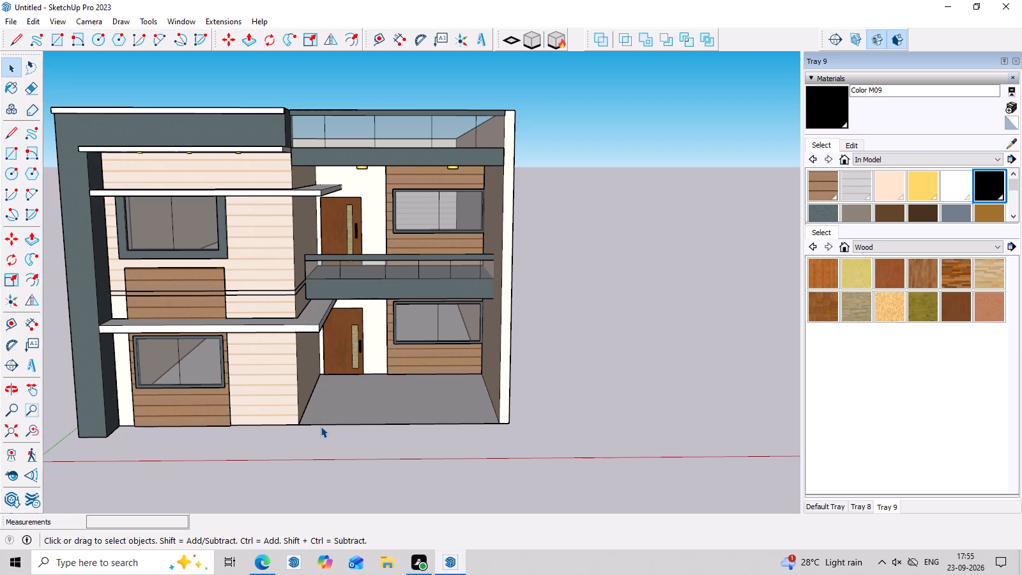
left_click(321, 424)
scroll(321, 424, "up", 3)
scroll(321, 424, "down", 4)
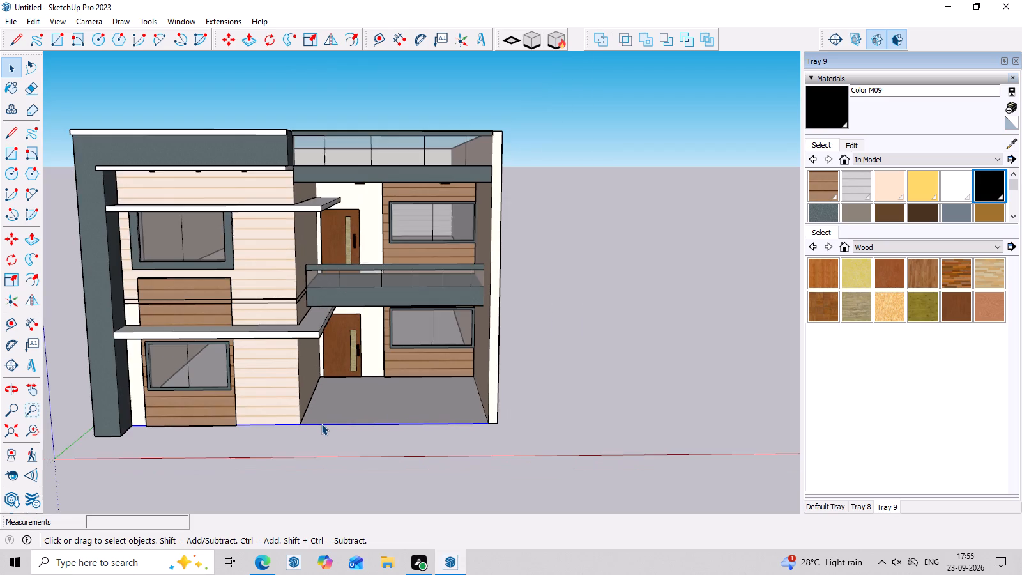
scroll(321, 424, "down", 3)
key("Escape")
key("space")
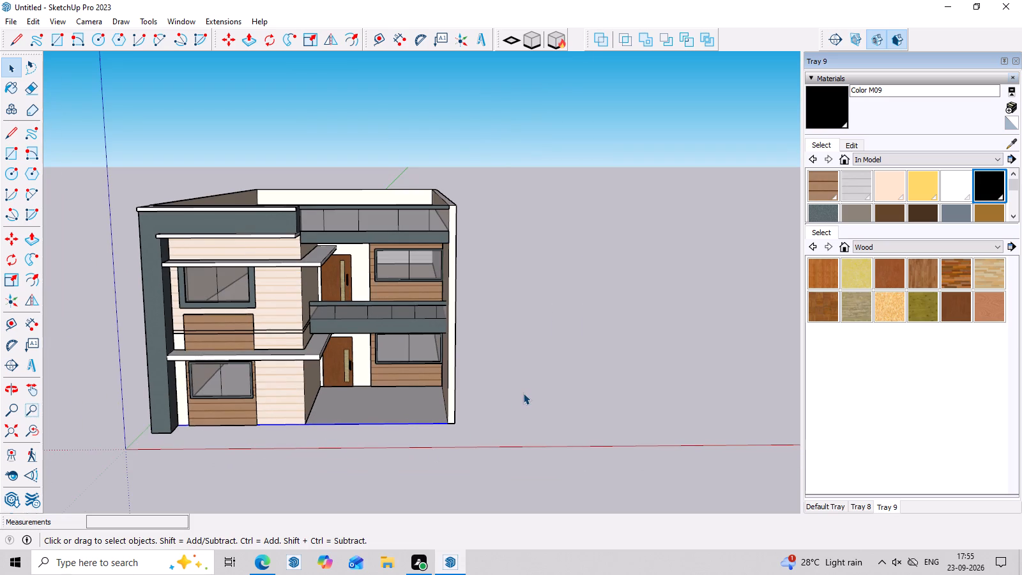
double_click(523, 393)
scroll(523, 393, "down", 7)
middle_click_drag(523, 395, 523, 295)
scroll(501, 319, "up", 6)
middle_click_drag(485, 332, 480, 371)
scroll(372, 422, "up", 4)
scroll(326, 401, "down", 3)
middle_click_drag(319, 401, 312, 417)
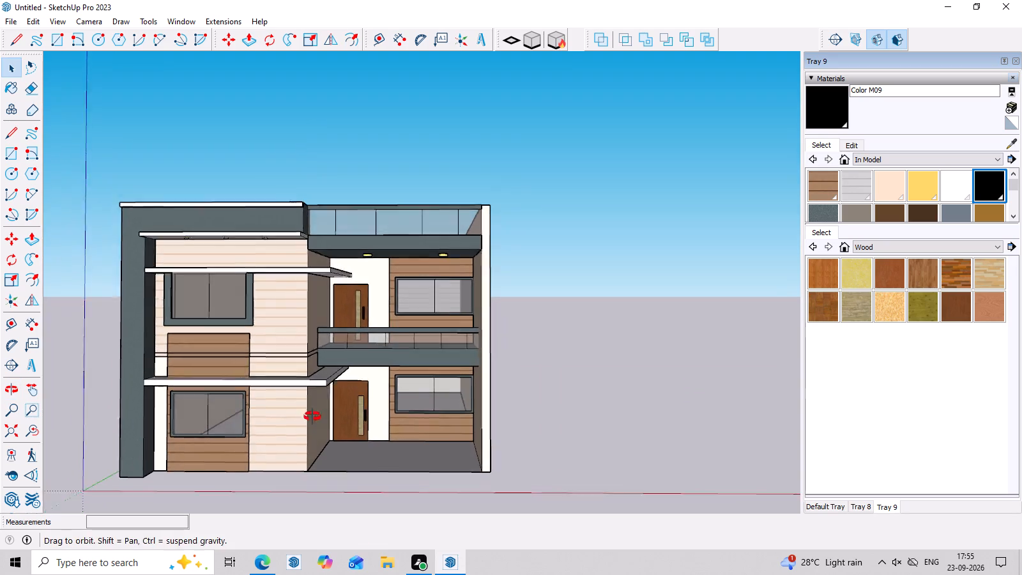
middle_click_drag(312, 417, 311, 424)
scroll(236, 422, "up", 4)
scroll(191, 388, "down", 5)
scroll(170, 410, "up", 3)
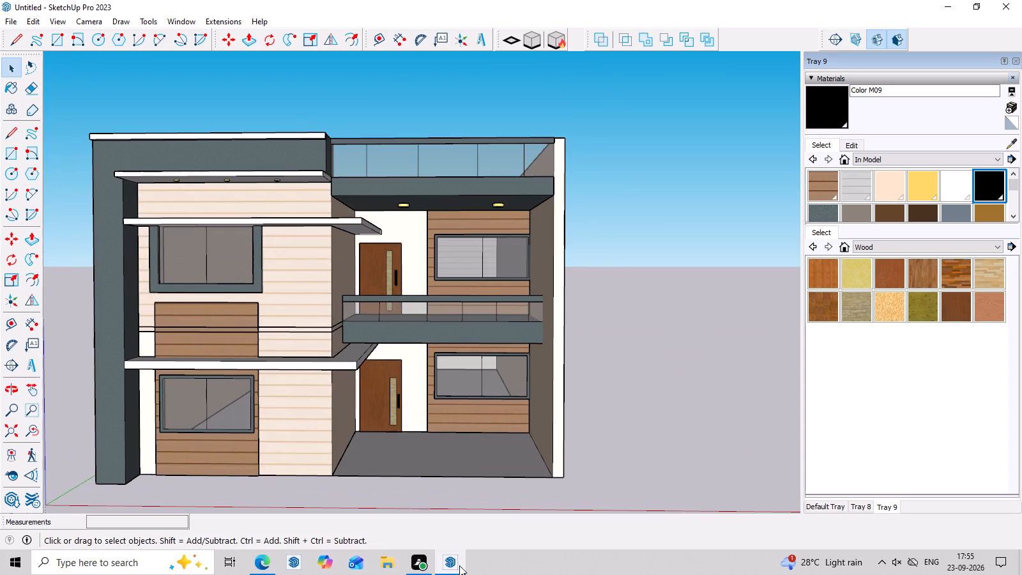
scroll(420, 526, "down", 5)
scroll(584, 452, "down", 7)
middle_click_drag(585, 445, 544, 464)
scroll(512, 471, "up", 4)
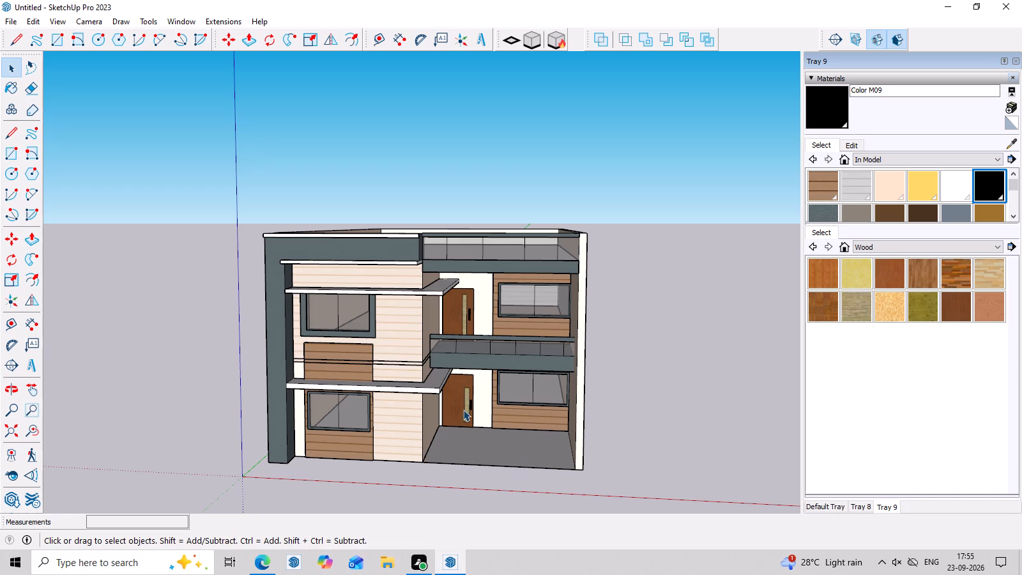
scroll(353, 337, "down", 2)
middle_click_drag(404, 454, 438, 416)
scroll(402, 427, "up", 4)
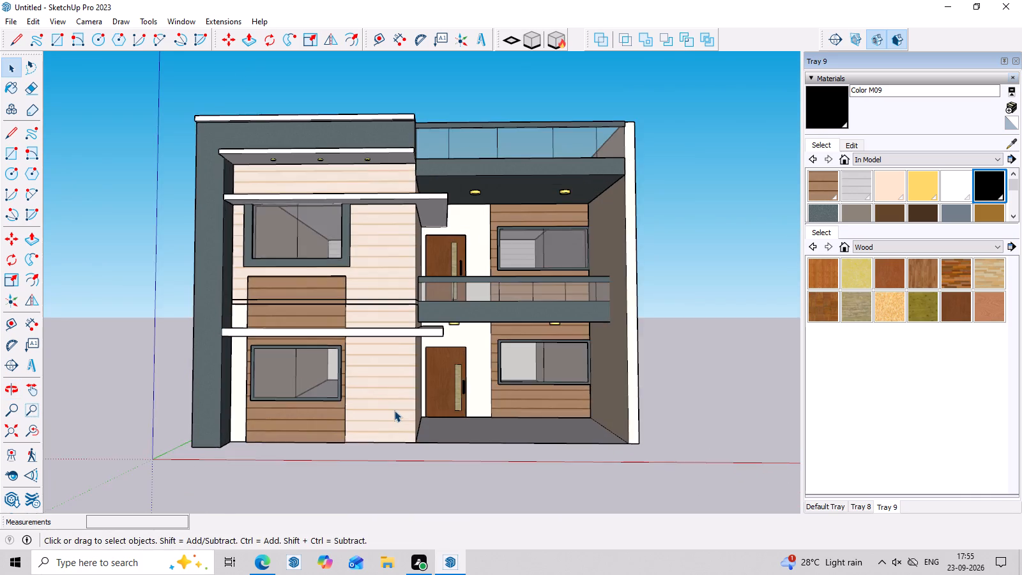
scroll(394, 410, "up", 3)
middle_click_drag(435, 417, 449, 392)
middle_click_drag(461, 422, 462, 439)
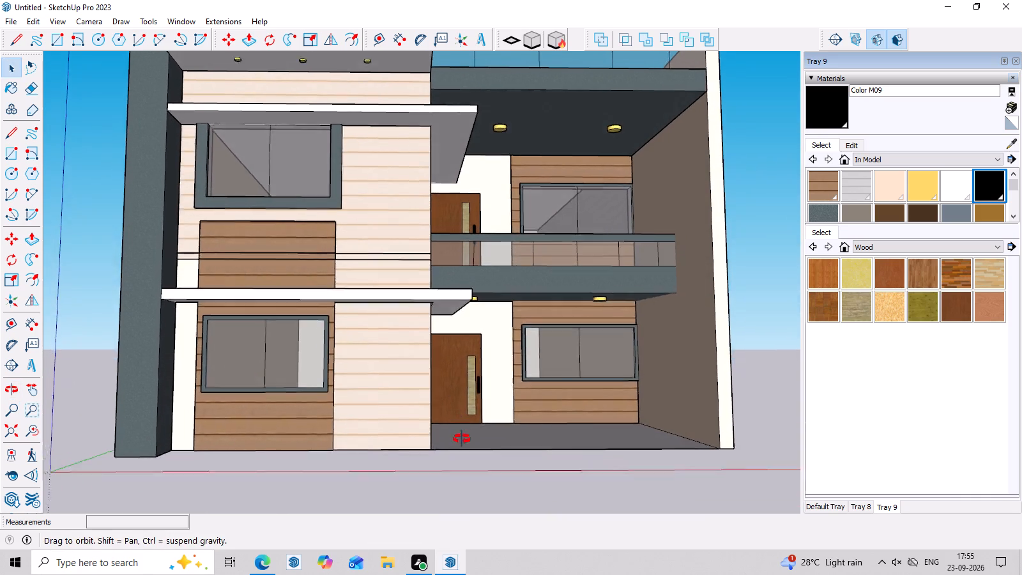
middle_click_drag(462, 439, 457, 466)
scroll(475, 441, "down", 3)
middle_click_drag(639, 498, 599, 500)
scroll(599, 500, "down", 1)
scroll(599, 500, "up", 3)
middle_click_drag(599, 510, 605, 509)
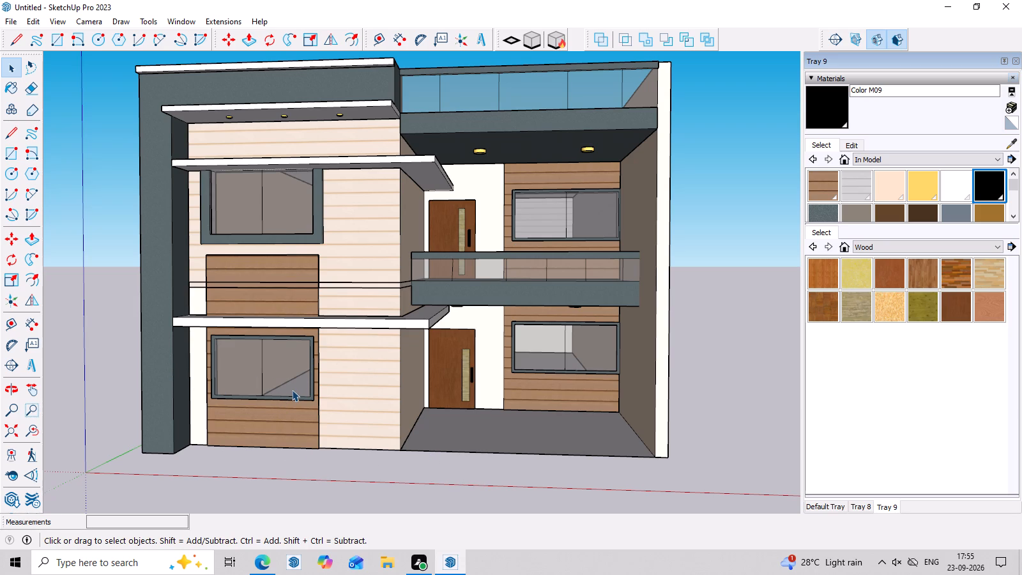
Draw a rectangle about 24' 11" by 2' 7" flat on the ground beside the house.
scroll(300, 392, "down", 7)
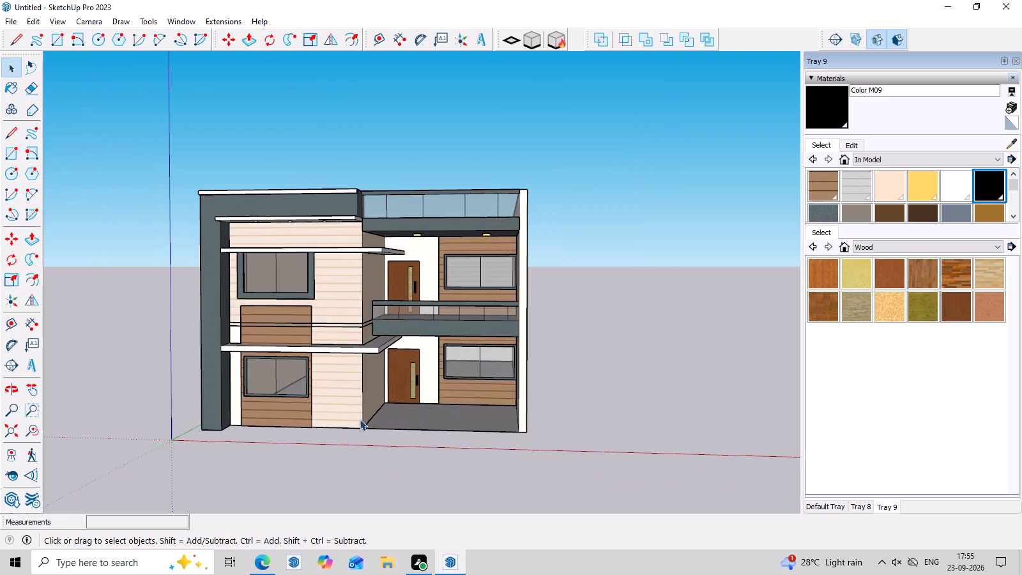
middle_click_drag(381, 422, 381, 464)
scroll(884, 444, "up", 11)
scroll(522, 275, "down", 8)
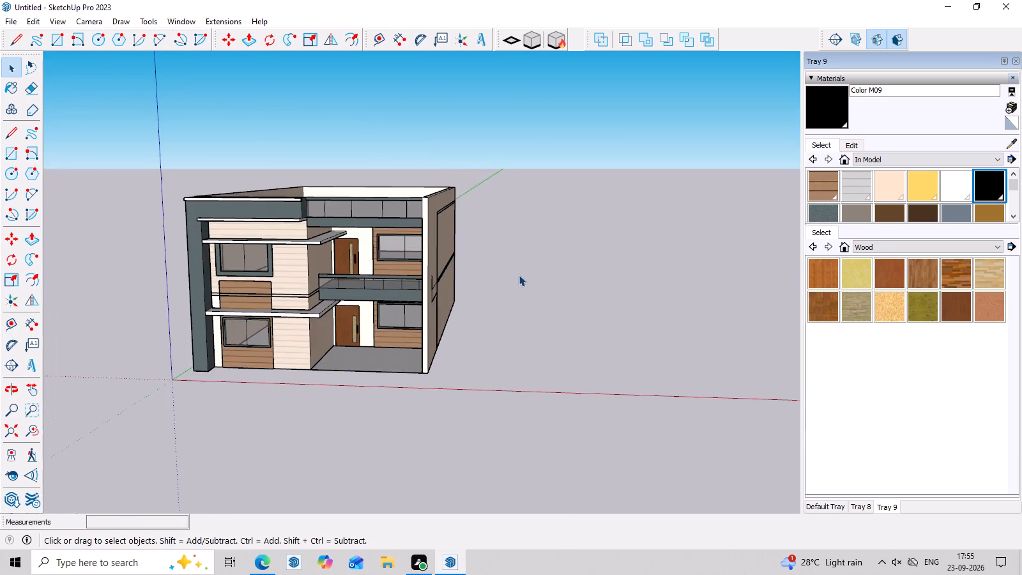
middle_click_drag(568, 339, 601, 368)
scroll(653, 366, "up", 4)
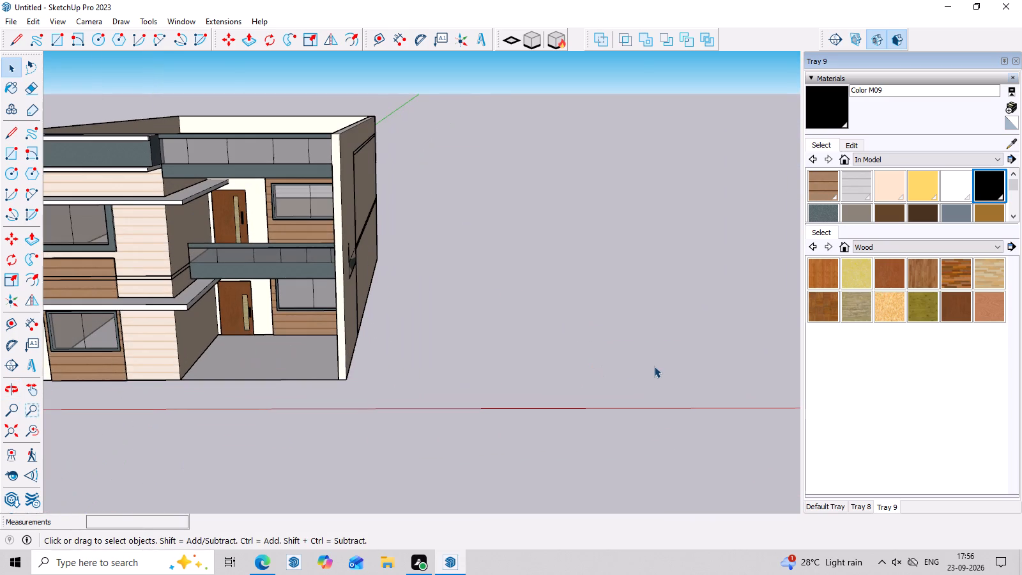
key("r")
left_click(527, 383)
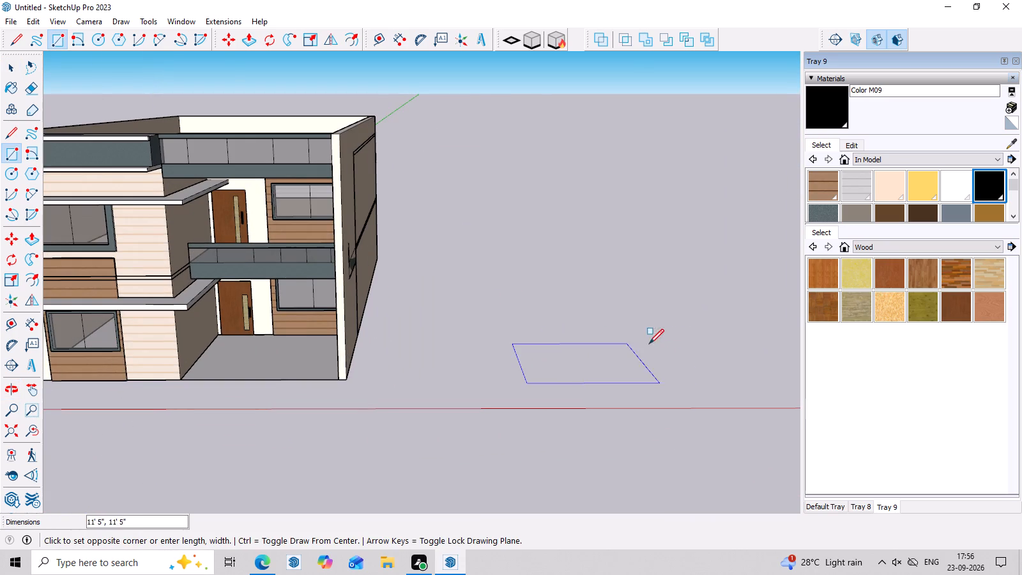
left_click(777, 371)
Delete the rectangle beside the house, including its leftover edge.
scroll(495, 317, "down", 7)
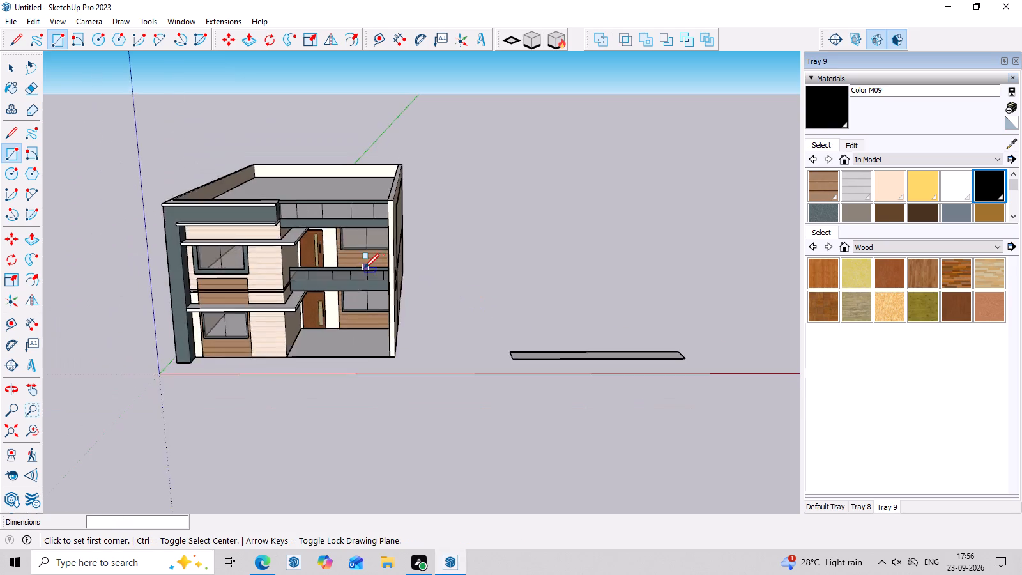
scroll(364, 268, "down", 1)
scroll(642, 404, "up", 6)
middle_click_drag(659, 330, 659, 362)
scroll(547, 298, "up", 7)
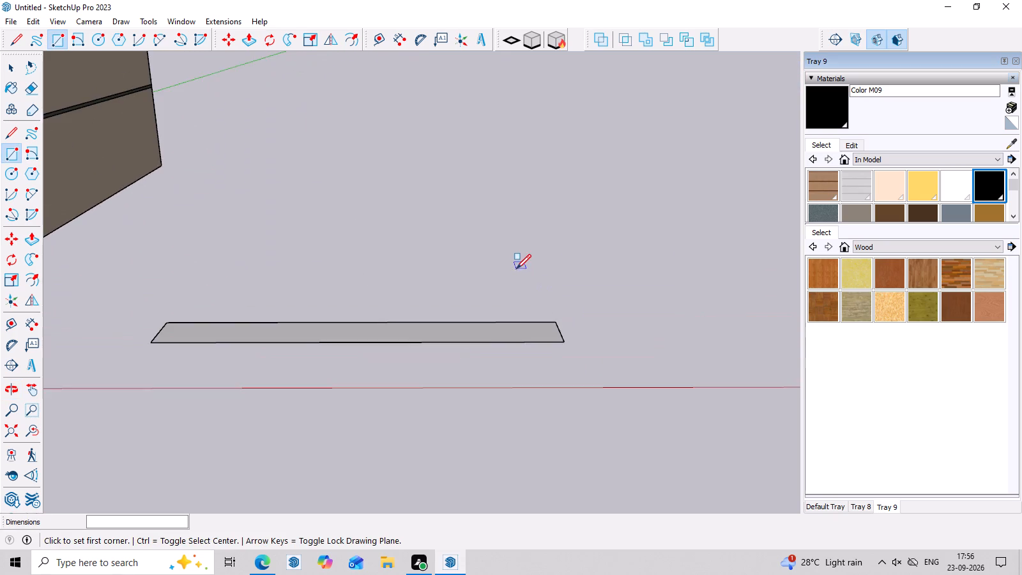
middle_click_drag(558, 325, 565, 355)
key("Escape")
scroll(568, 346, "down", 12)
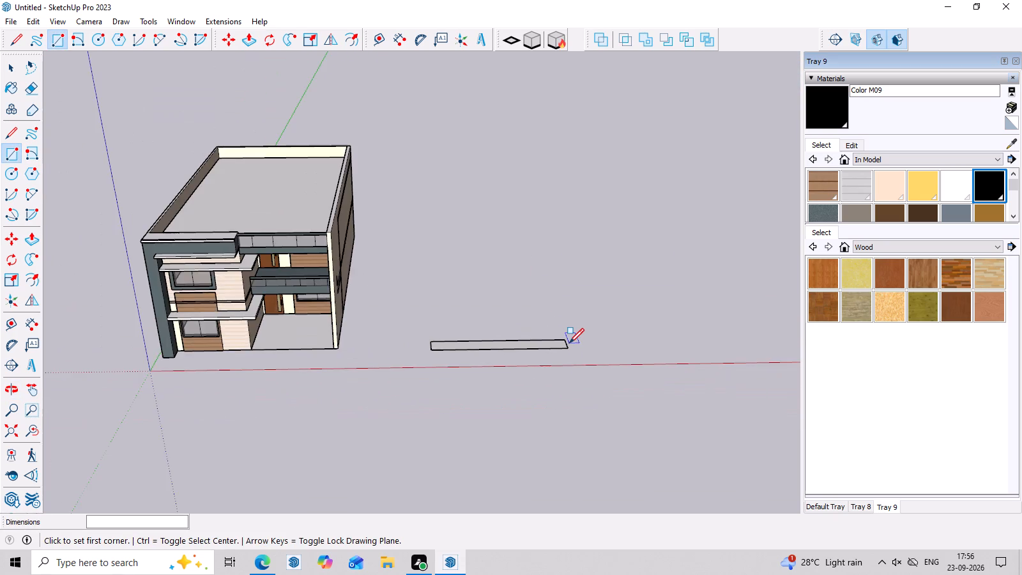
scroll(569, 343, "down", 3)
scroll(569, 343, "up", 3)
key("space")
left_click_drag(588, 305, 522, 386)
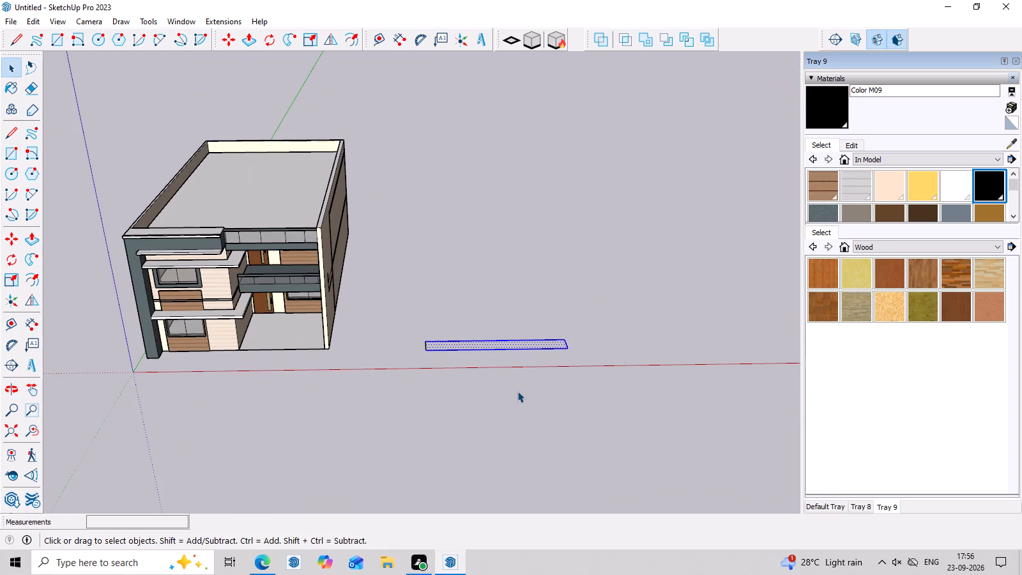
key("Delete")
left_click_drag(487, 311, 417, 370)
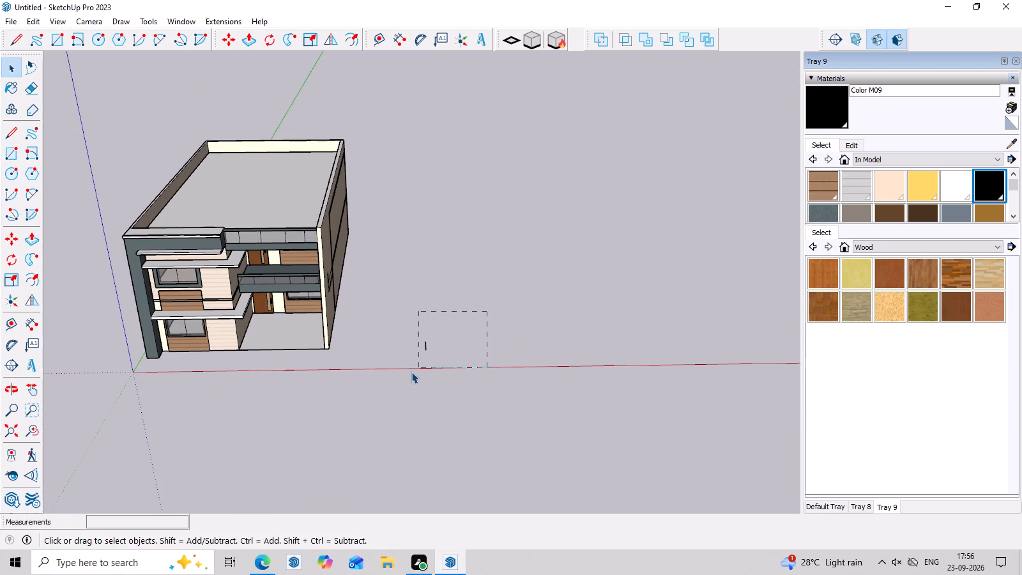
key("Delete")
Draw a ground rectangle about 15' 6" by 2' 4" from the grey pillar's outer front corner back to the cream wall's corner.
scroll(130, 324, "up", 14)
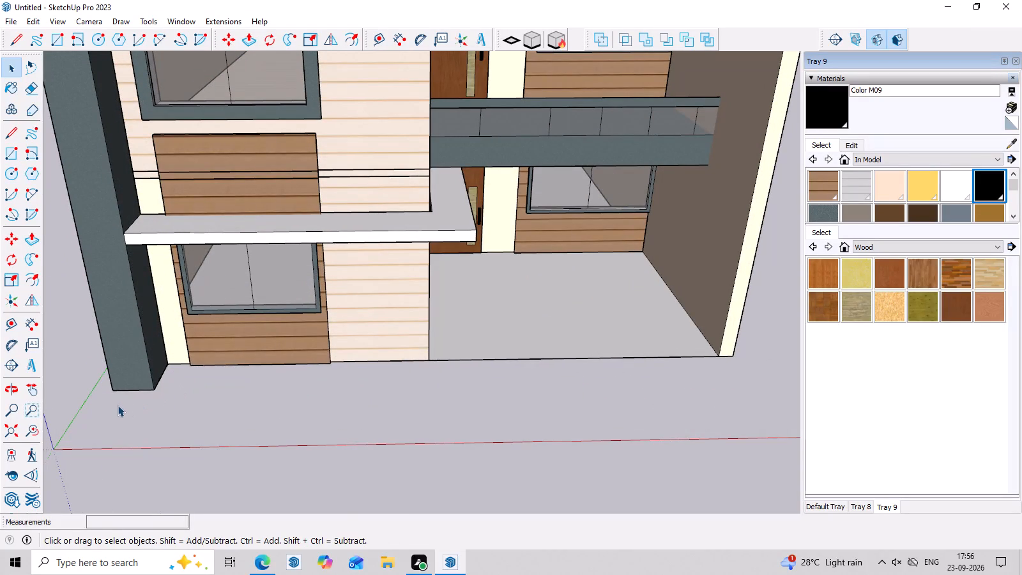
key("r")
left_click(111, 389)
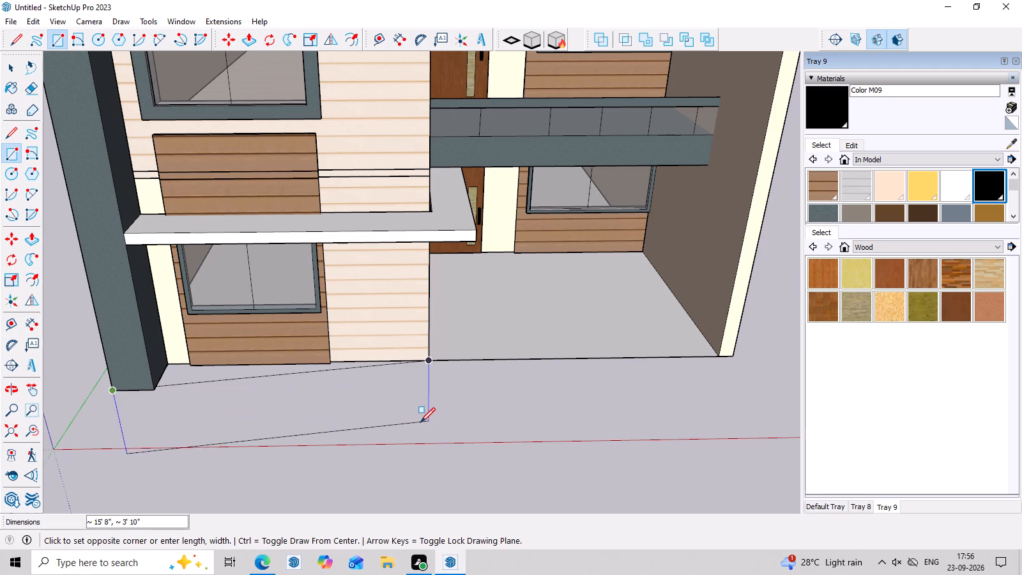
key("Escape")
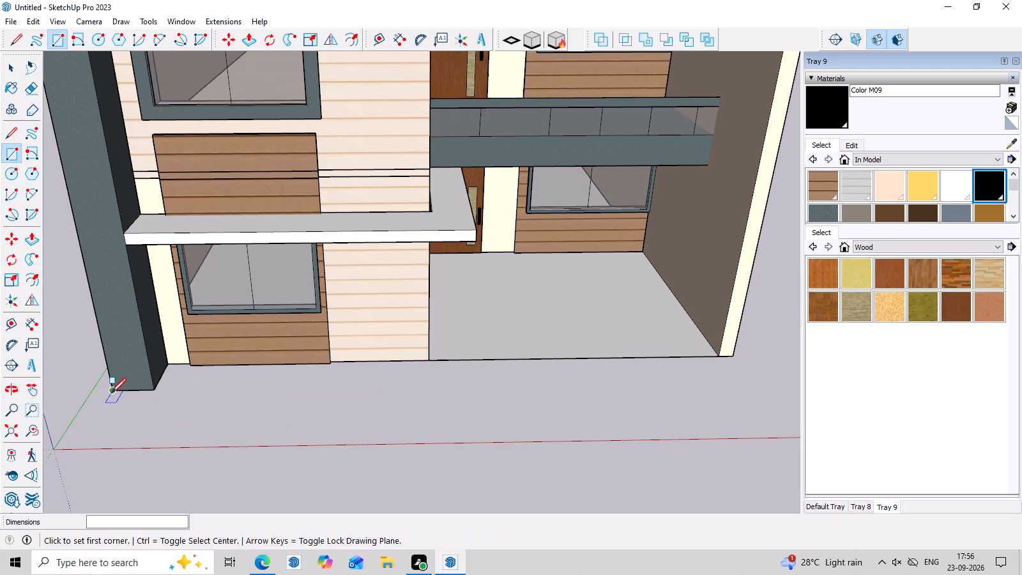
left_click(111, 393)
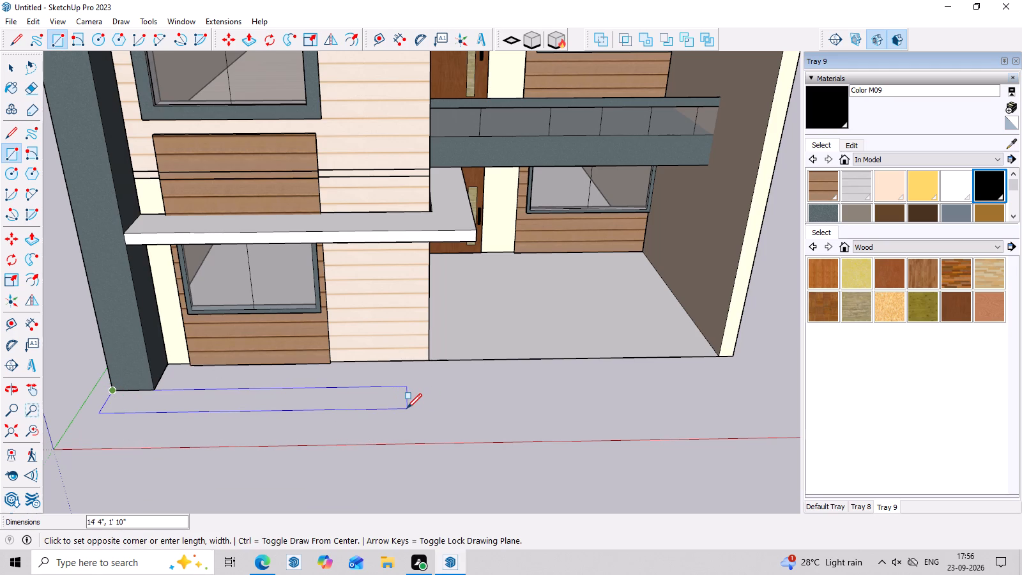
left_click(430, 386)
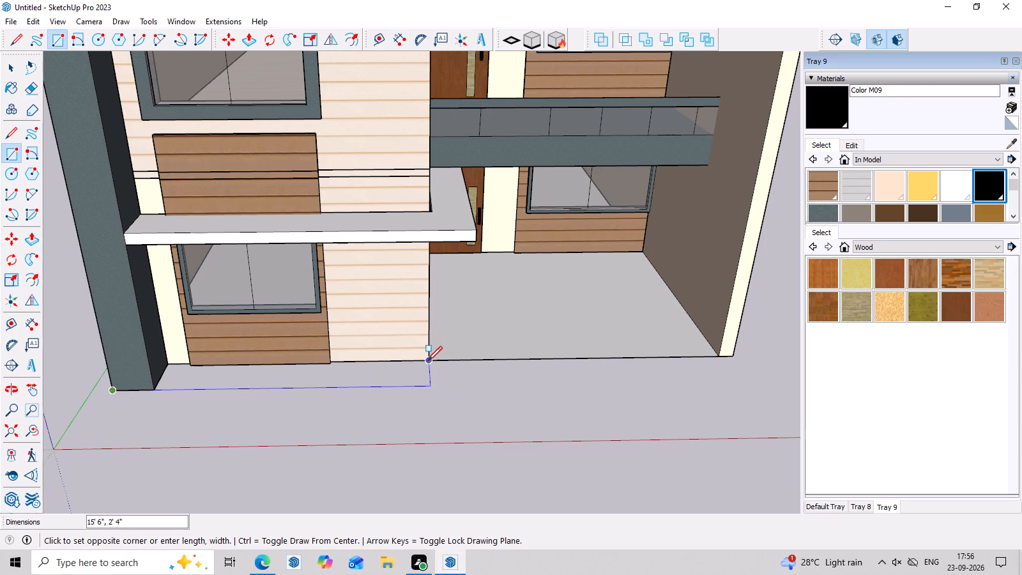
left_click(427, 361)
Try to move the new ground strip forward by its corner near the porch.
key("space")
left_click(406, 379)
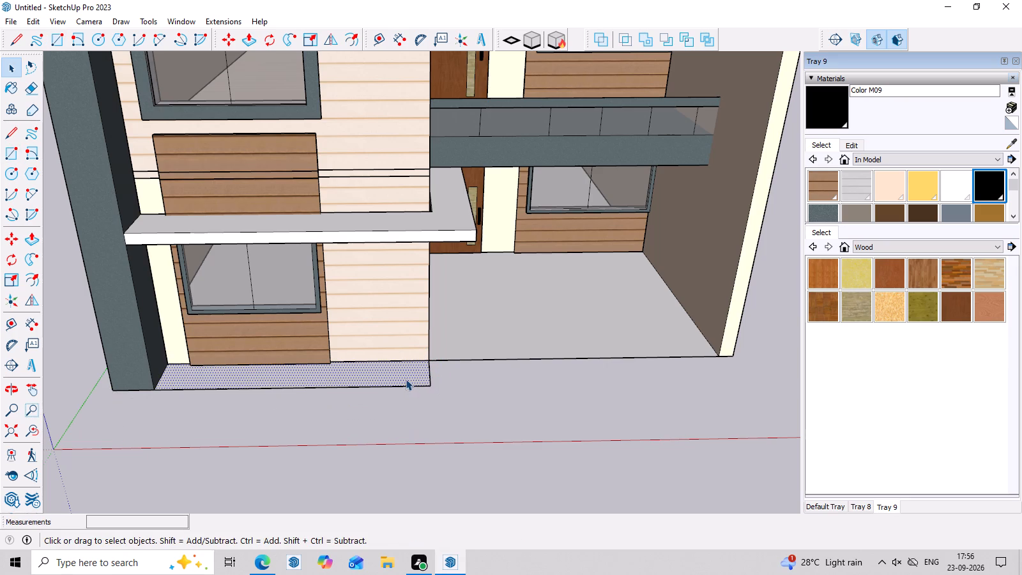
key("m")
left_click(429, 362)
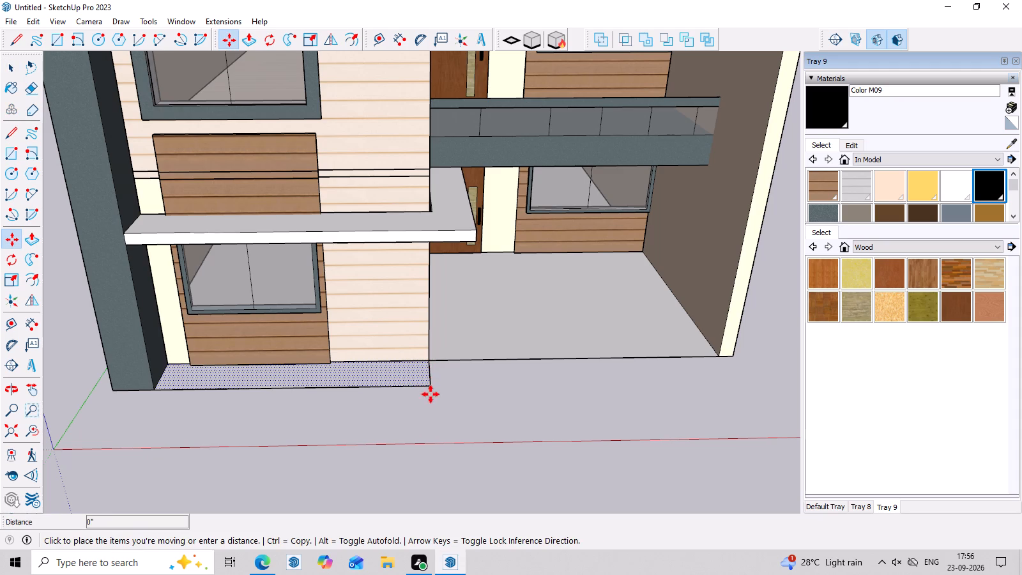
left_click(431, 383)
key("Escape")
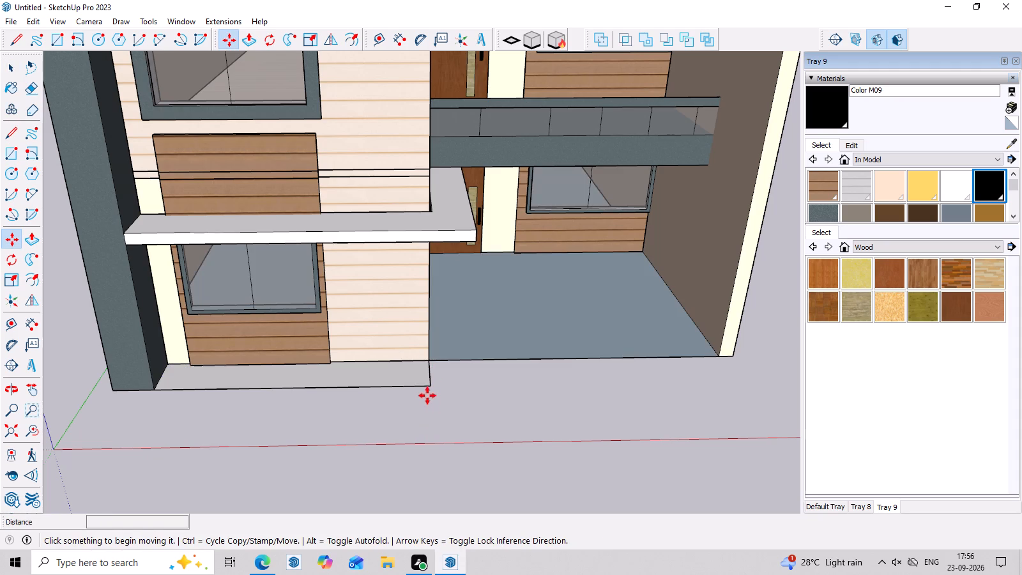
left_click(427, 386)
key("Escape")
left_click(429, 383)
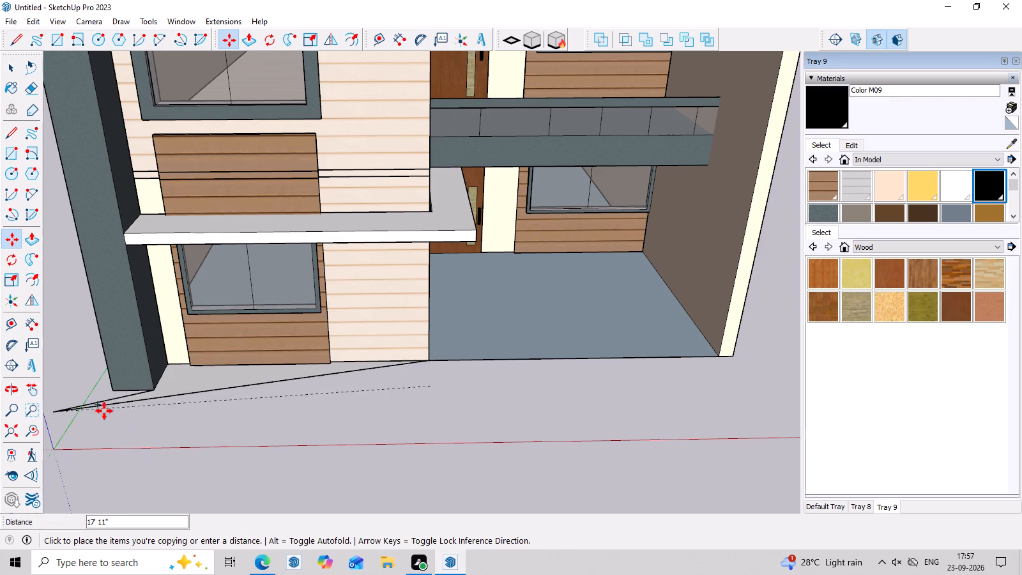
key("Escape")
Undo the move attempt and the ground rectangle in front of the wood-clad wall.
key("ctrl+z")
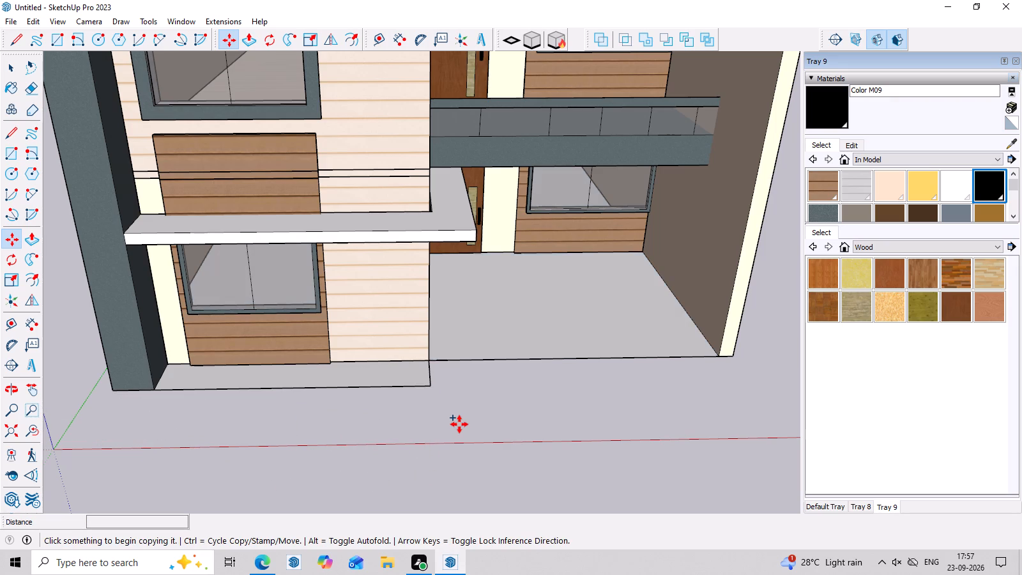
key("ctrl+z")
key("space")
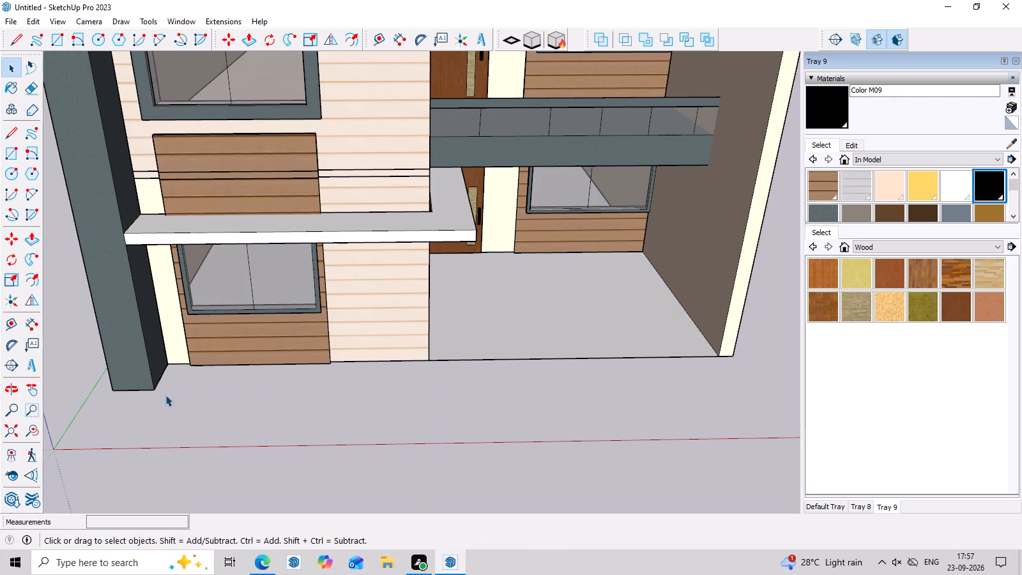
Draw a ground rectangle about 15' 6" by 2' projecting forward from the grey pillar's front corner, ending in line with the porch edge.
key("r")
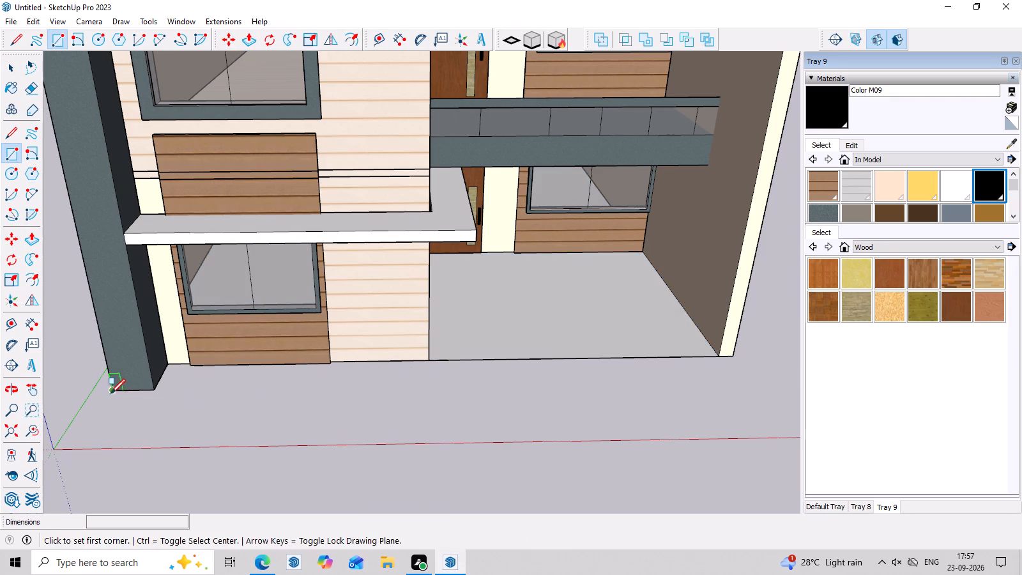
left_click(112, 394)
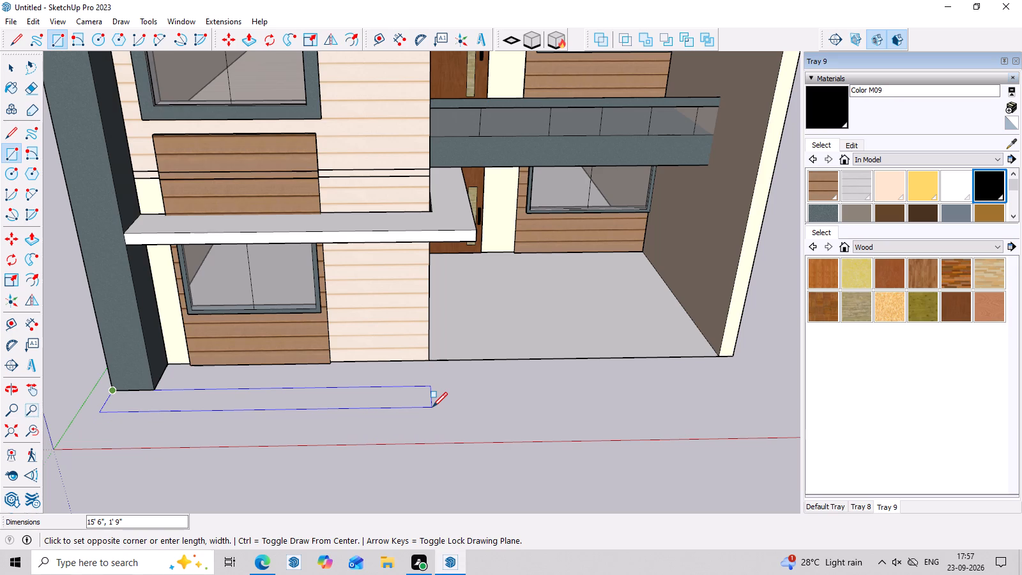
left_click(432, 410)
Reverse the new ground rectangle's face.
scroll(423, 399, "up", 2)
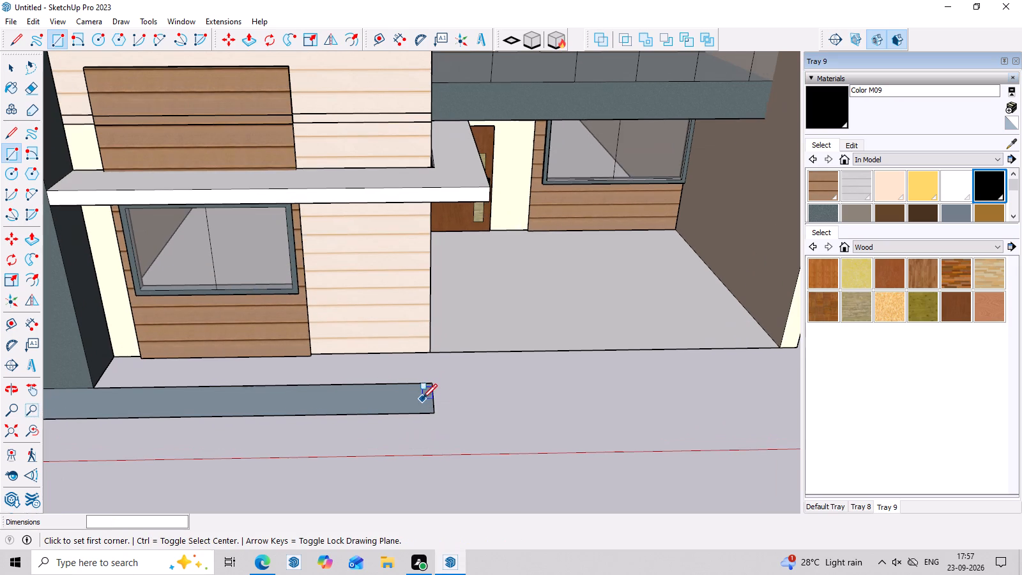
key("space")
right_click(409, 402)
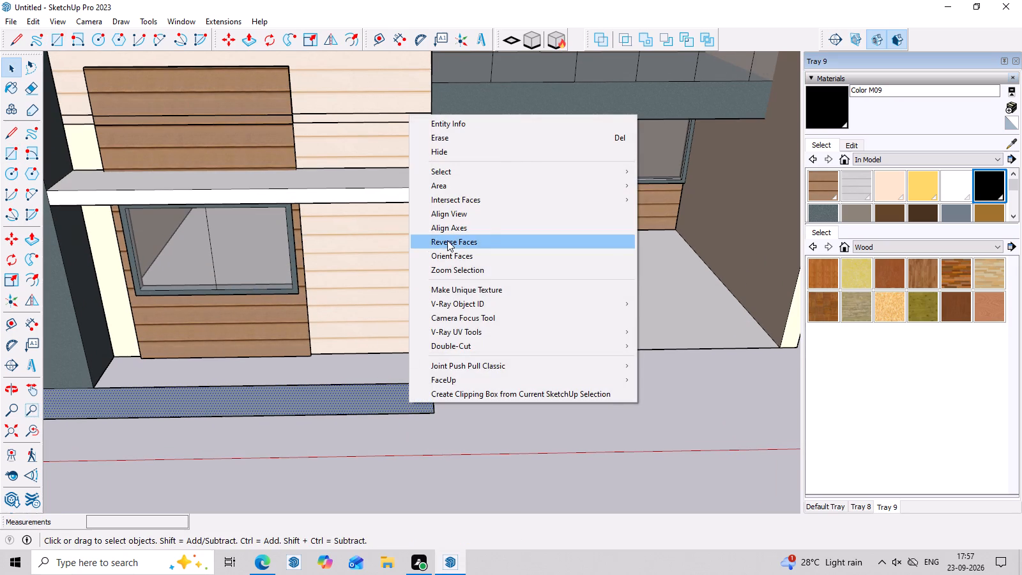
left_click(447, 240)
Push/Pull the ground rectangle up about 4' 5" into a low box in front of the ground-floor window.
scroll(429, 389, "down", 2)
key("p")
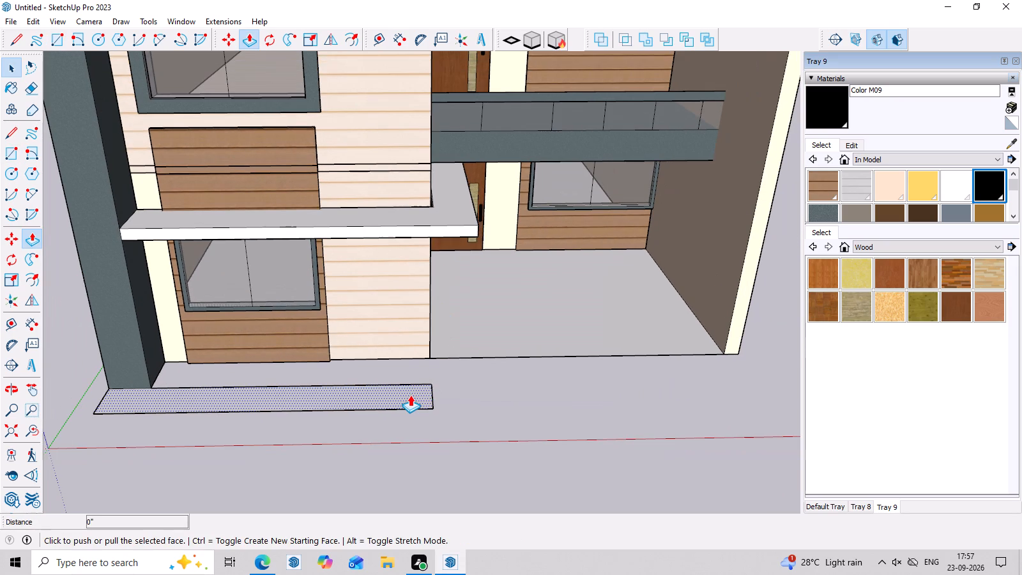
left_click(410, 388)
scroll(410, 340, "down", 2)
middle_click_drag(410, 340, 413, 299)
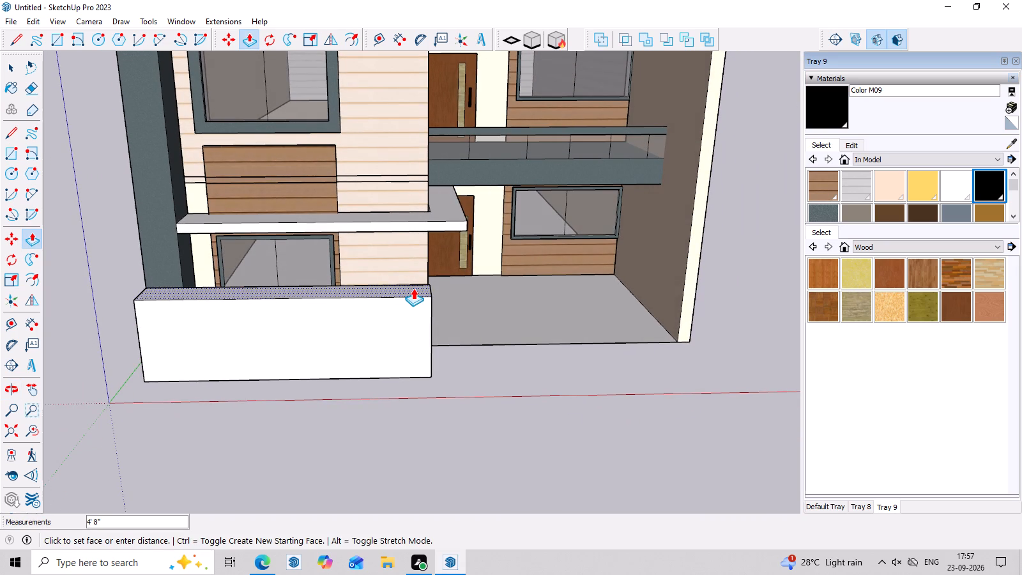
left_click(413, 291)
Close the open underside of the low front box with a rectangle about 15' 6" by 2'.
middle_click_drag(413, 342, 503, 352)
scroll(316, 429, "up", 3)
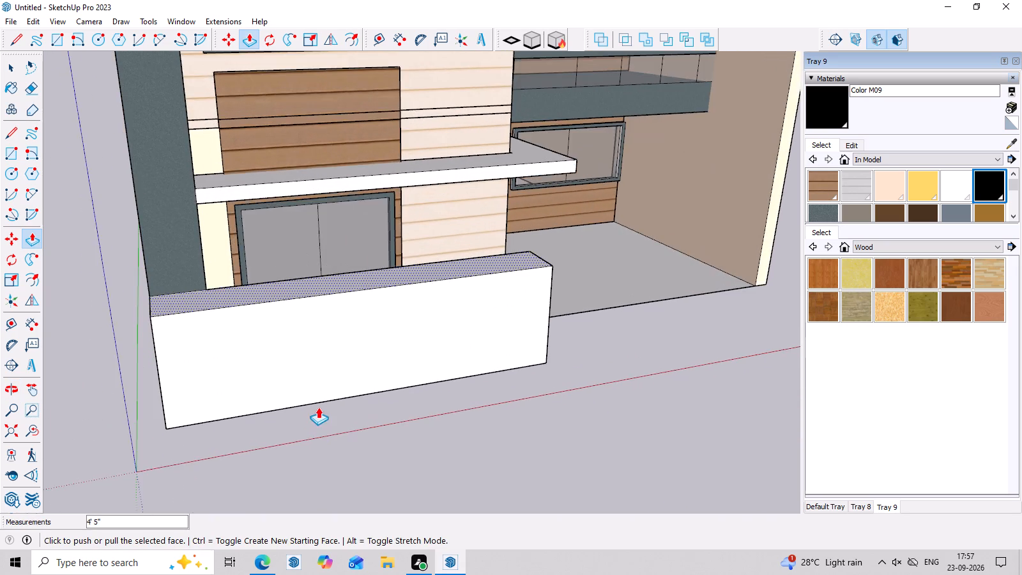
scroll(318, 407, "up", 3)
middle_click_drag(323, 415, 340, 255)
scroll(306, 192, "up", 3)
middle_click_drag(376, 211, 451, 180)
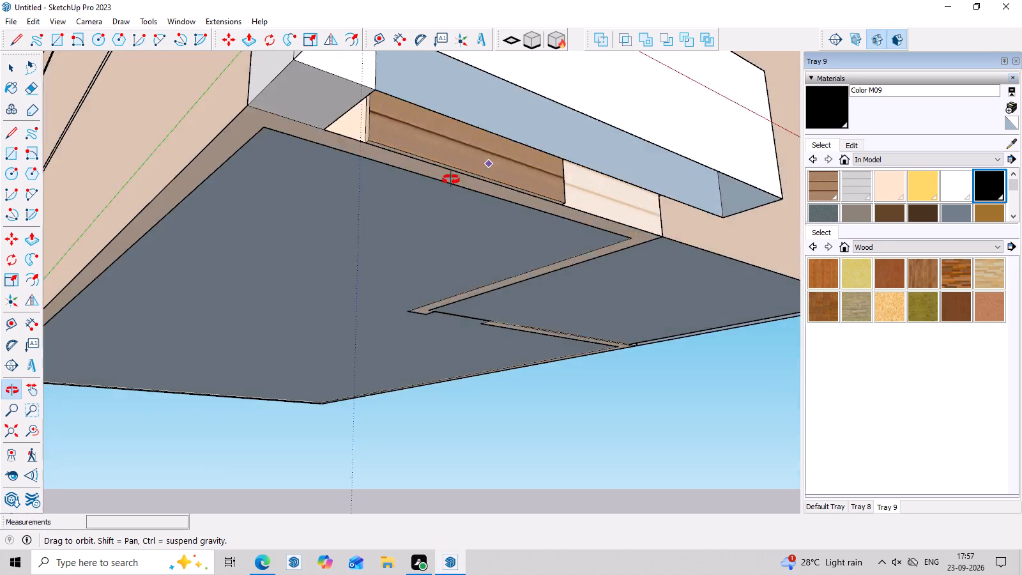
middle_click_drag(451, 180, 441, 233)
scroll(441, 233, "down", 6)
middle_click_drag(437, 274, 369, 252)
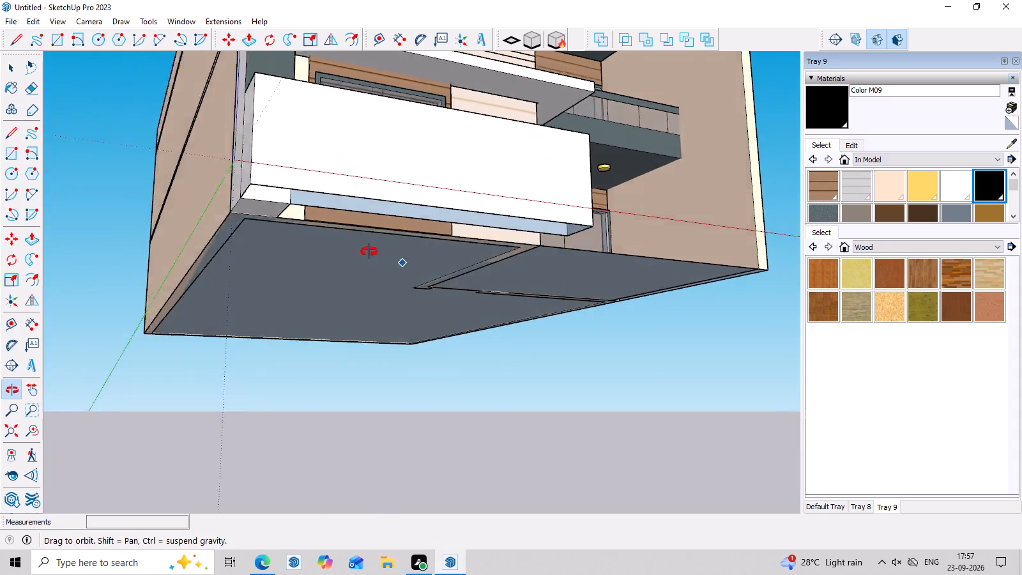
middle_click_drag(369, 252, 357, 249)
key("Escape")
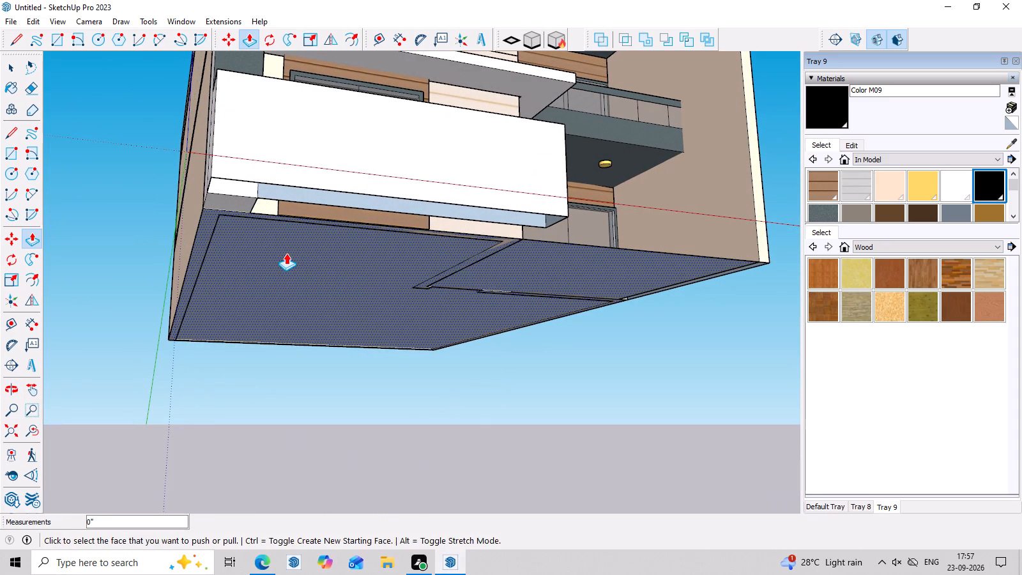
key("r")
left_click(213, 180)
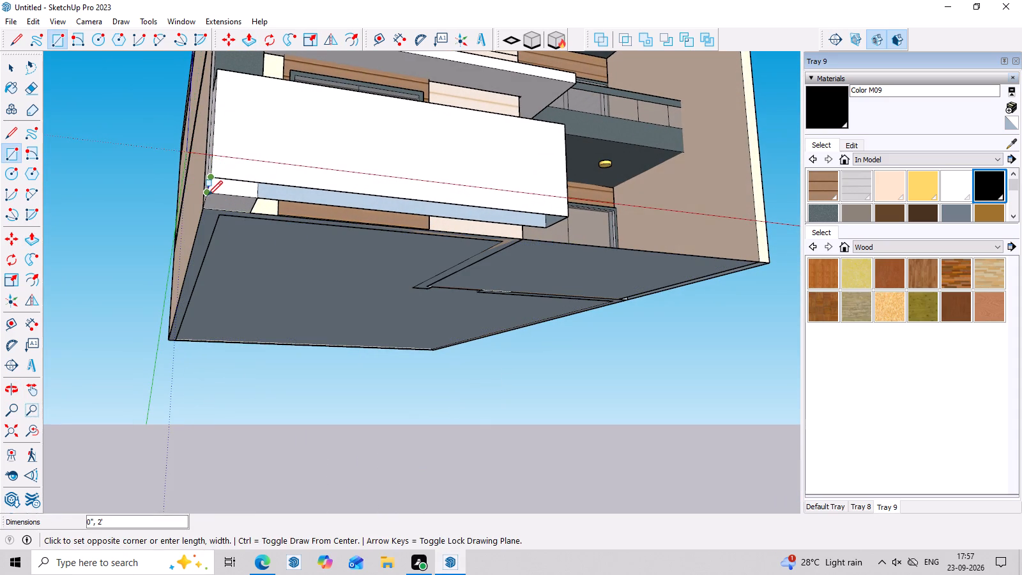
left_click(208, 195)
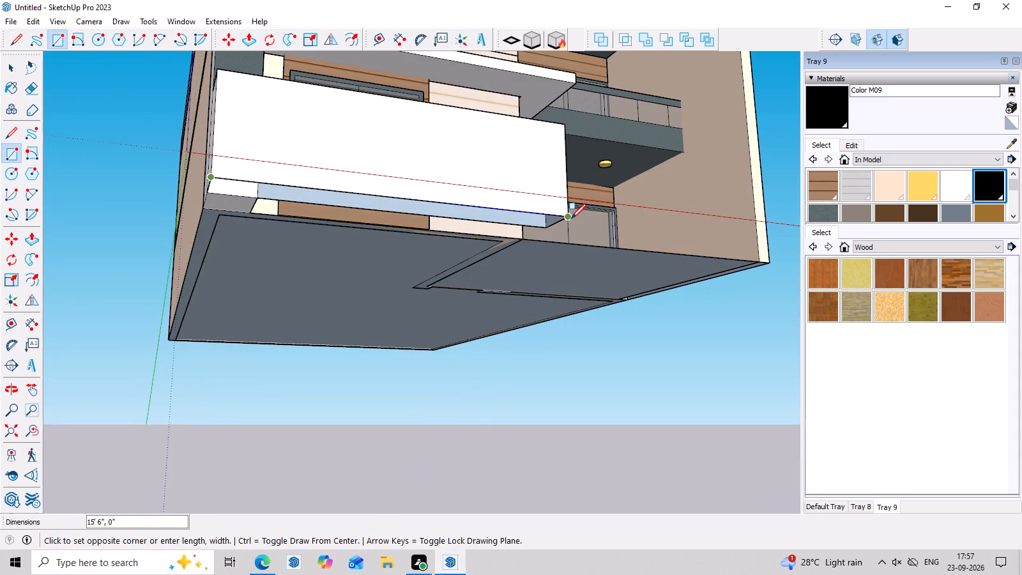
left_click(571, 218)
left_click(543, 229)
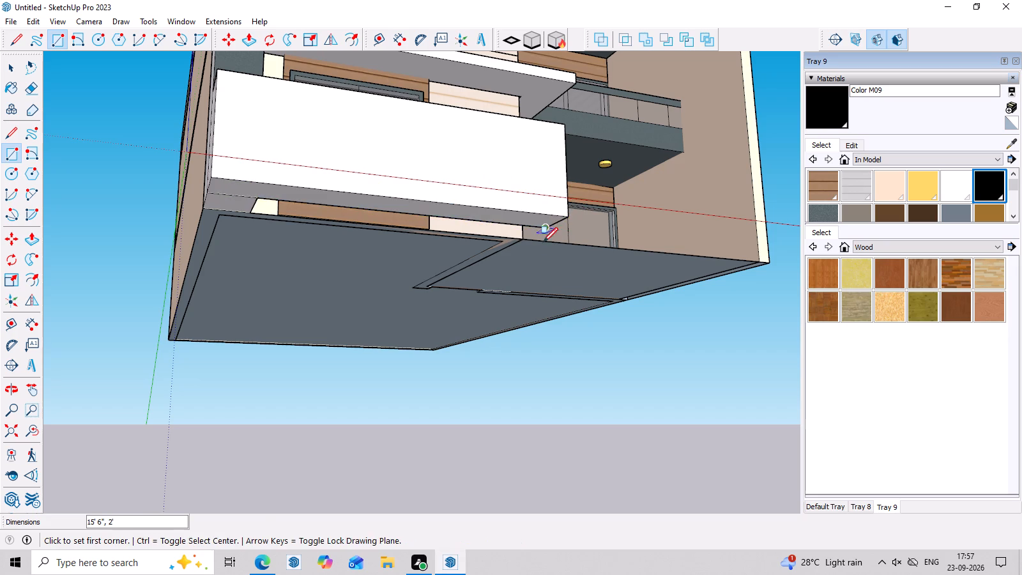
scroll(543, 259, "down", 2)
middle_click_drag(543, 267, 506, 448)
scroll(466, 434, "down", 7)
middle_click_drag(472, 459, 465, 333)
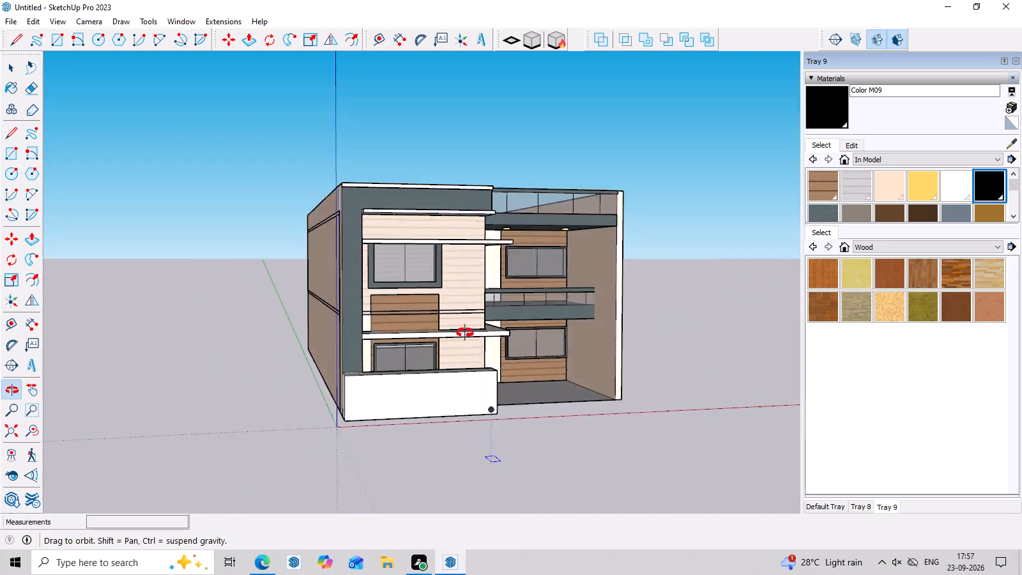
Push/Pull the front face of the low box back toward the house by about 1'.
middle_click_drag(465, 333, 450, 323)
scroll(400, 392, "up", 6)
middle_click_drag(504, 425, 370, 525)
key("space")
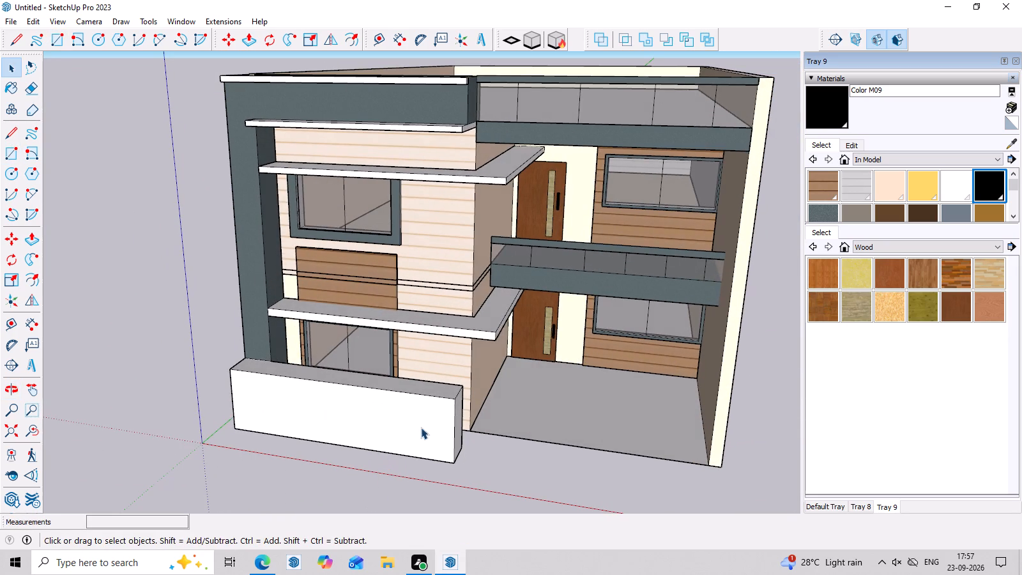
double_click(423, 425)
key("p")
left_click(423, 425)
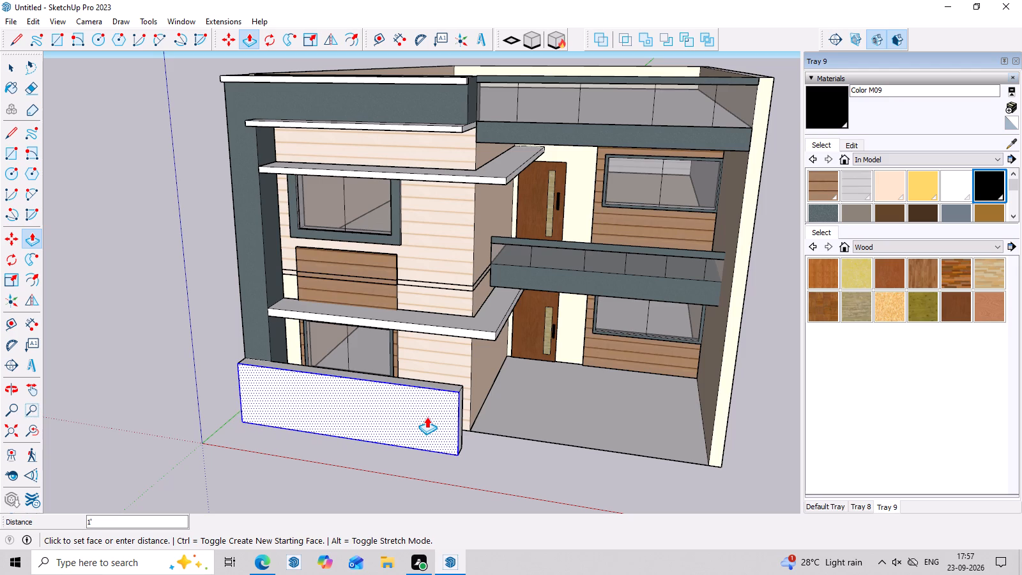
left_click(427, 417)
middle_click_drag(434, 440, 524, 481)
key("Escape")
key("space")
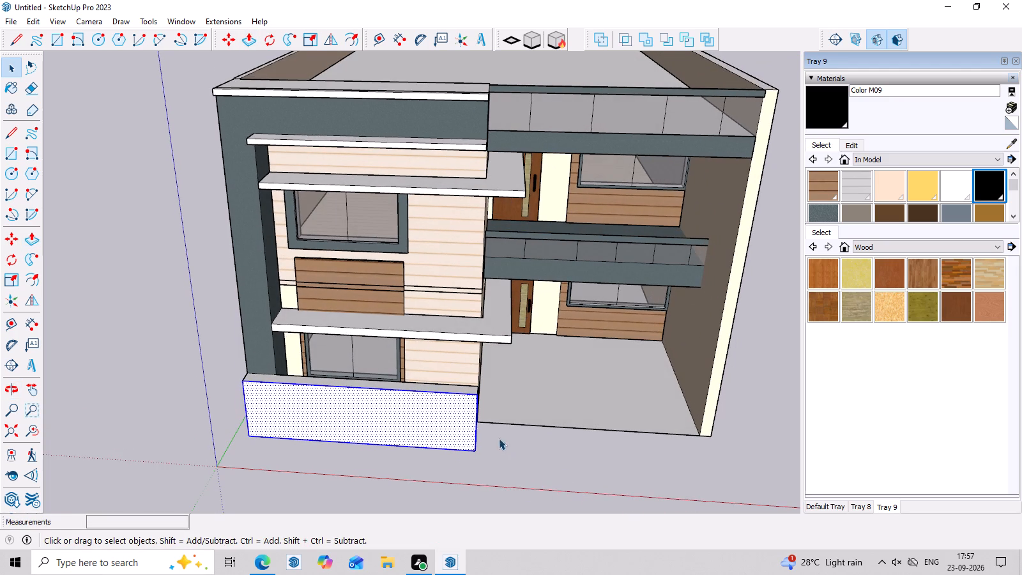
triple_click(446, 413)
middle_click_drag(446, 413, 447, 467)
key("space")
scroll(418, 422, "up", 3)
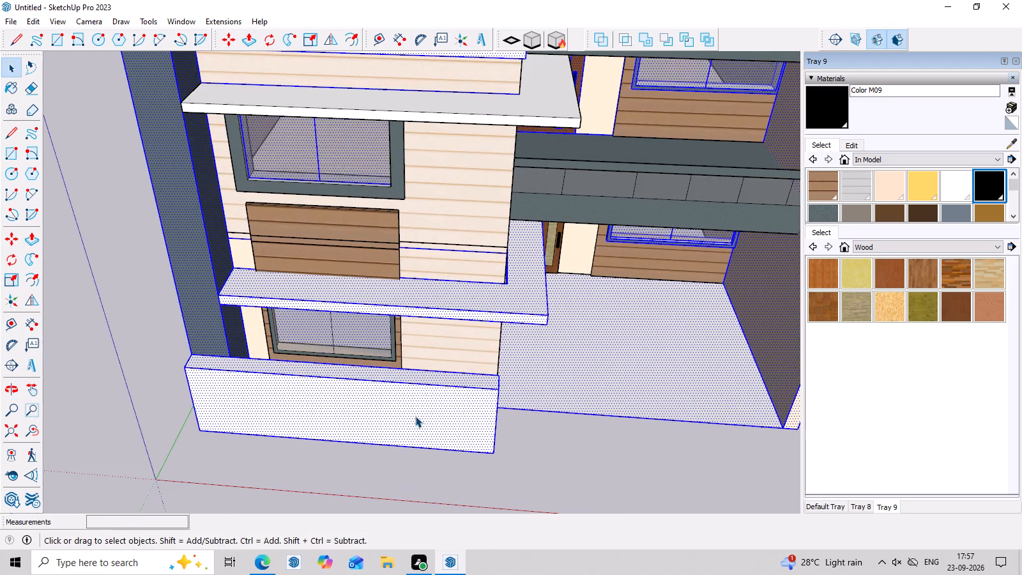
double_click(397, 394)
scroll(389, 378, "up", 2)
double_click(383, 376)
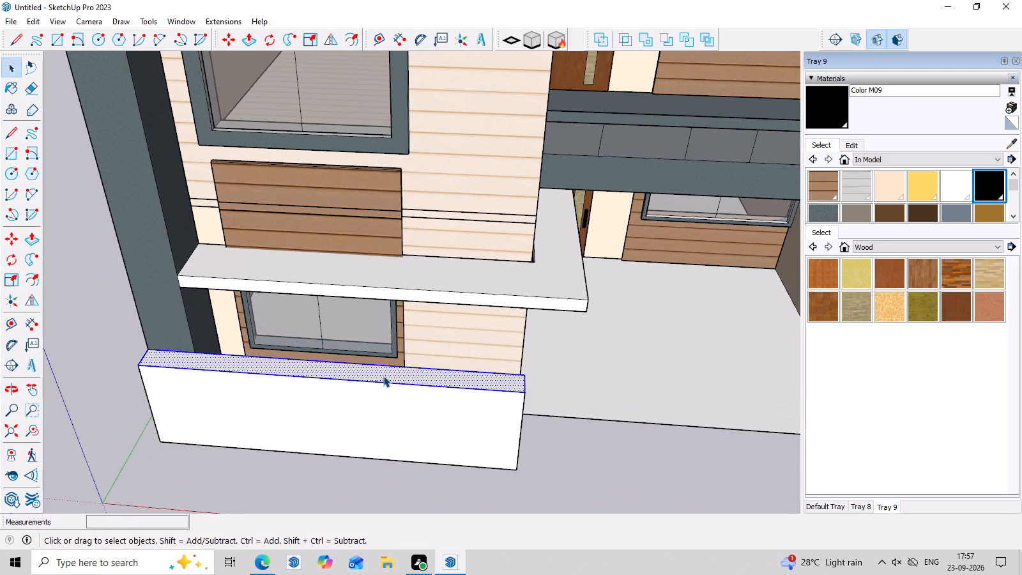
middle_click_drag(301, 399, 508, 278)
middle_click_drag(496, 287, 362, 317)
Offset the outline of the low front box's long front face inward by about 9".
key("space")
left_click(372, 393)
scroll(604, 420, "up", 1)
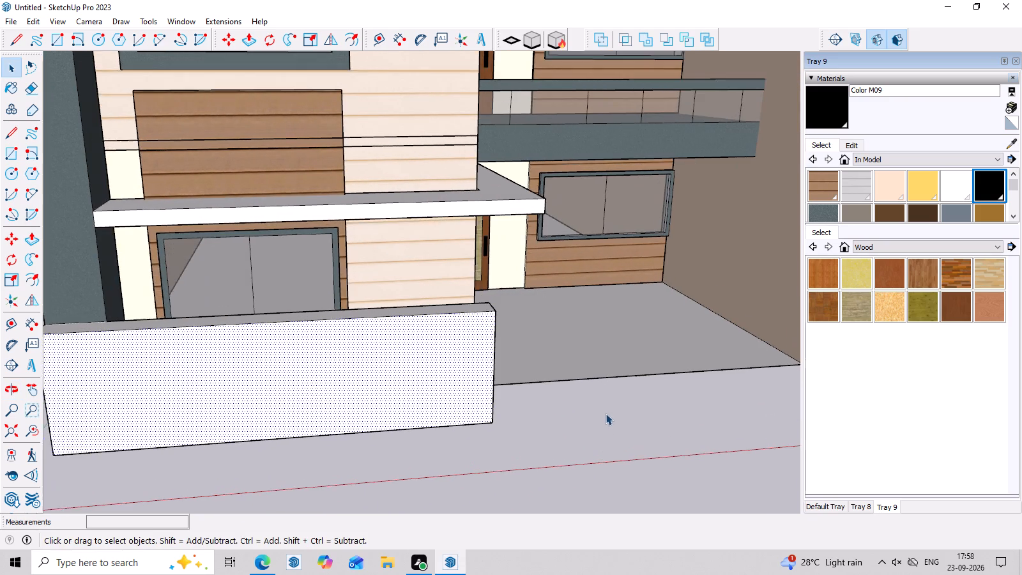
scroll(606, 413, "down", 6)
middle_click_drag(605, 425, 599, 376)
scroll(547, 361, "up", 6)
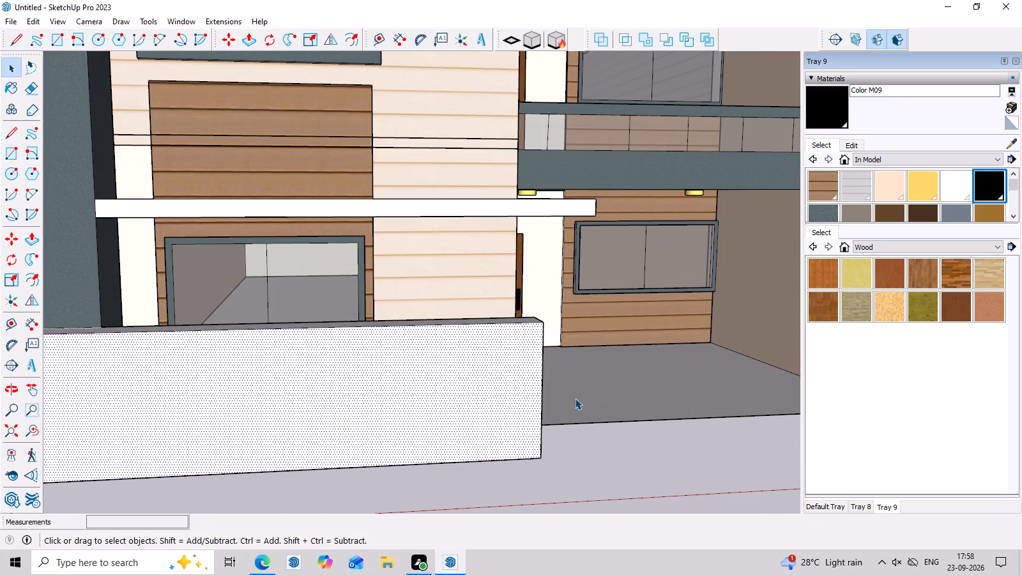
key("l")
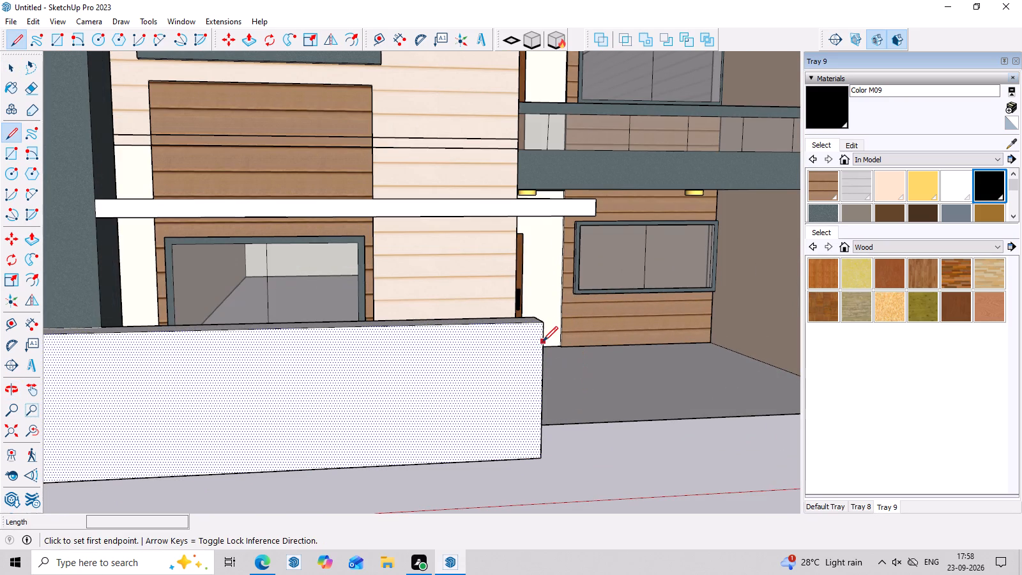
key("f")
left_click(374, 390)
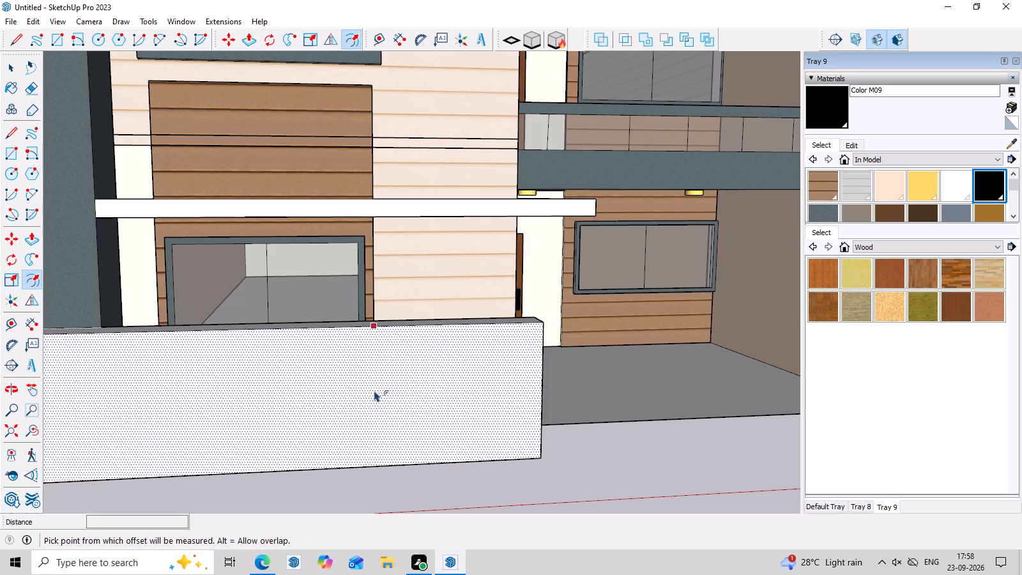
left_click(384, 350)
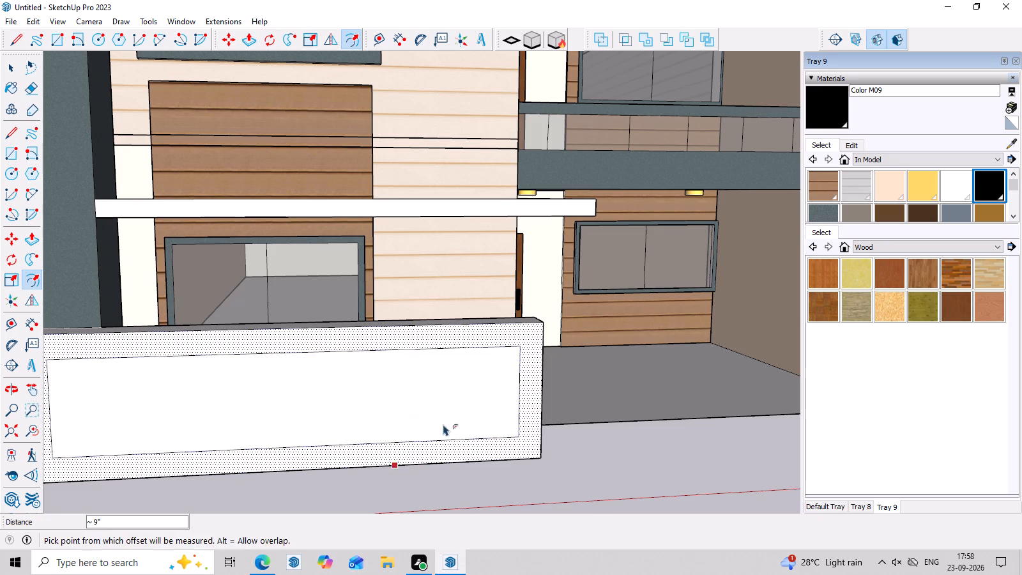
Draw two lines extending the inset rectangle's upper and lower edges to the front face's porch-side edge.
middle_click_drag(478, 429, 389, 410)
scroll(394, 394, "down", 7)
scroll(170, 415, "up", 4)
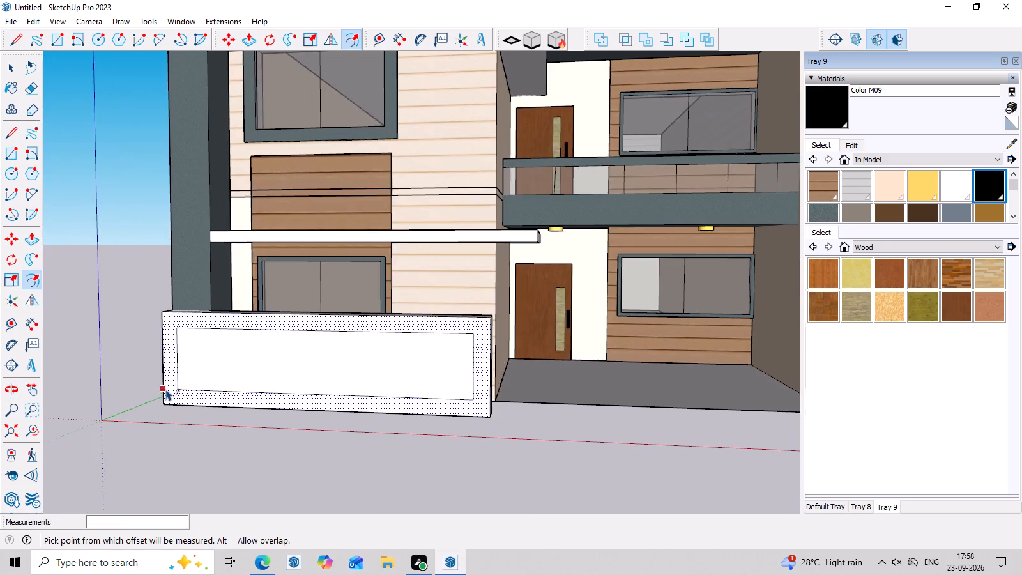
scroll(166, 389, "up", 1)
middle_click(579, 496)
key("space")
left_click(619, 461)
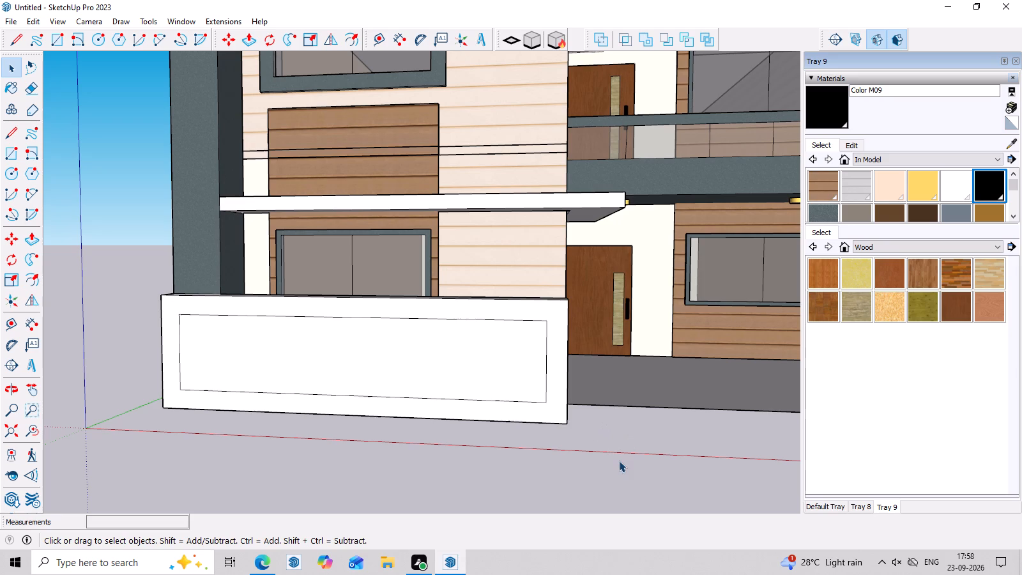
key("l")
scroll(568, 385, "up", 3)
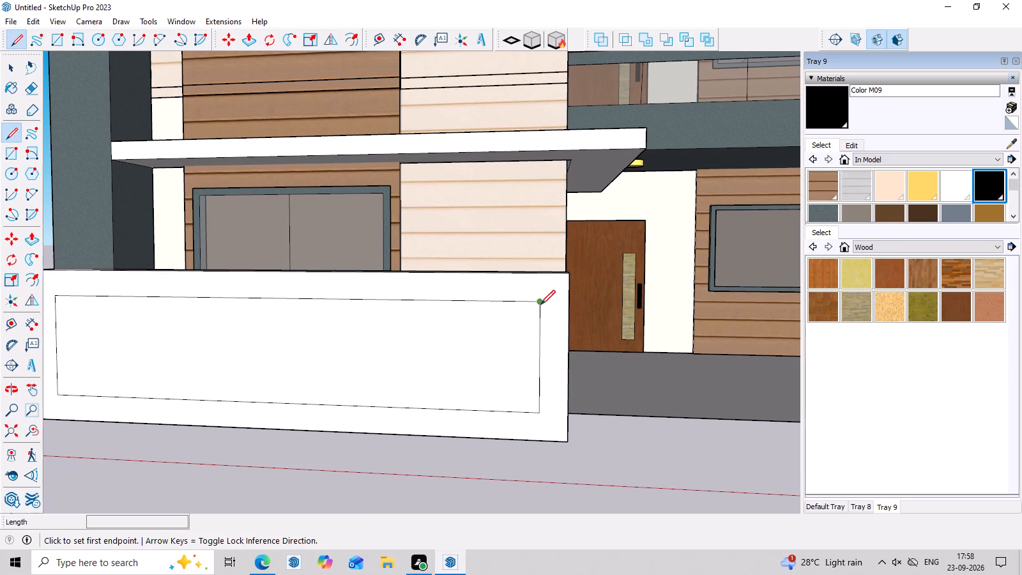
left_click(540, 305)
left_click(569, 304)
key("space")
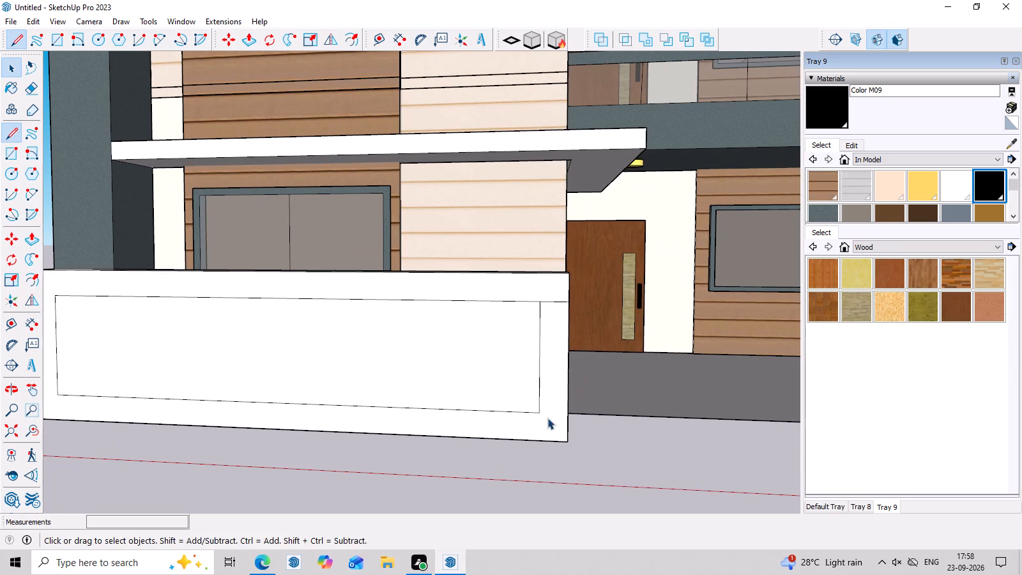
key("l")
left_click(538, 411)
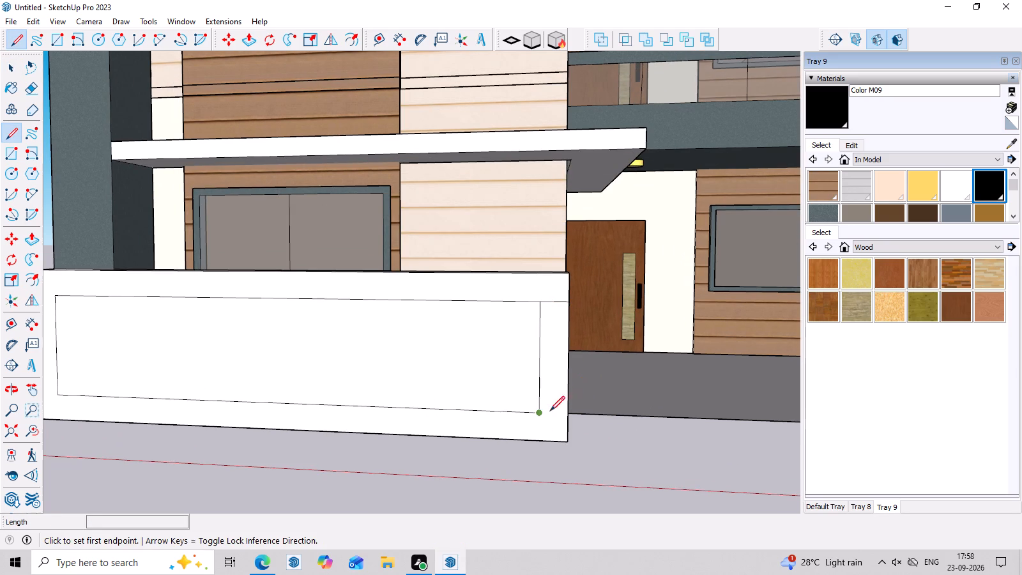
left_click(569, 411)
key("Escape")
Erase the inset rectangle's vertical edge nearest the porch on the low box's front face.
key("e")
left_click(537, 367)
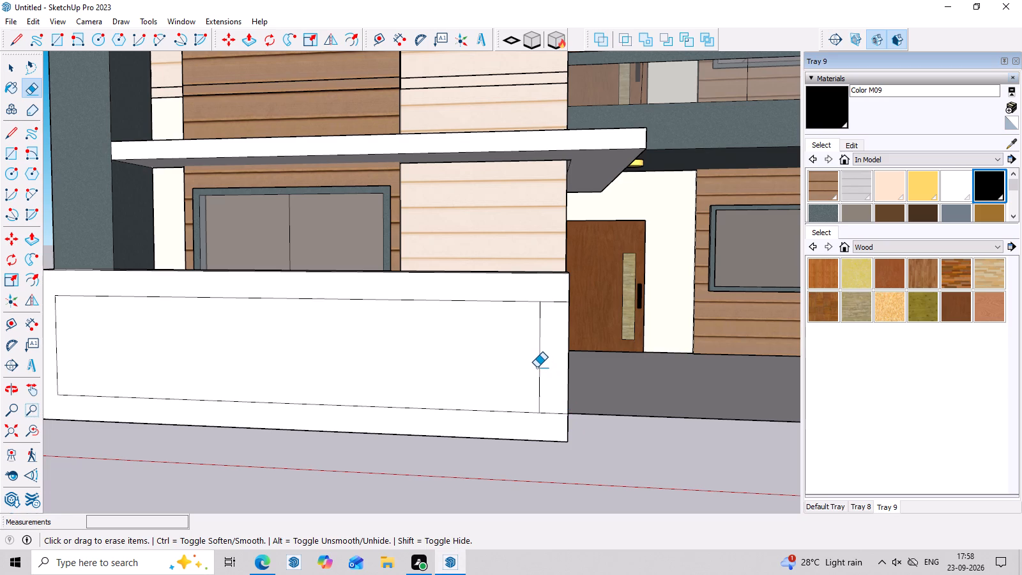
left_click(538, 381)
Draw a rectangle about 3' 3" by 3' 8" from the upper inset line to the front face's lower porch-side corner.
scroll(538, 394, "down", 6)
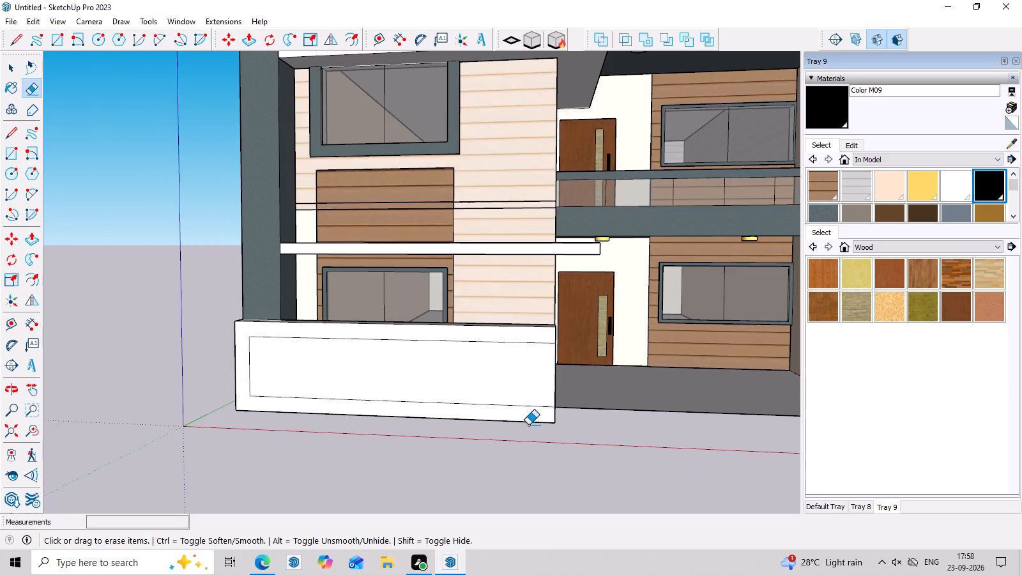
middle_click_drag(528, 425, 559, 434)
scroll(559, 434, "down", 1)
scroll(556, 431, "up", 5)
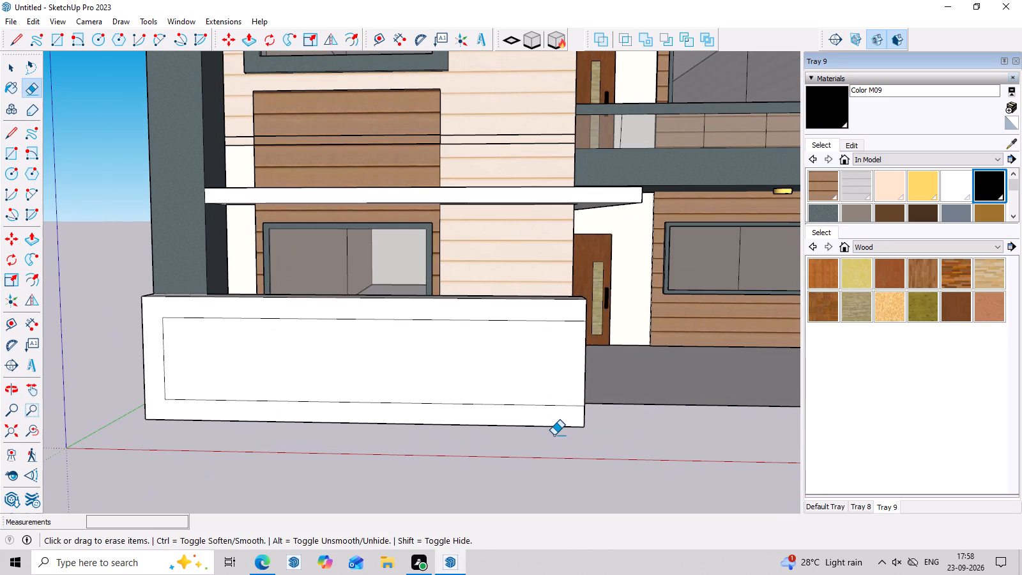
key("r")
left_click(483, 308)
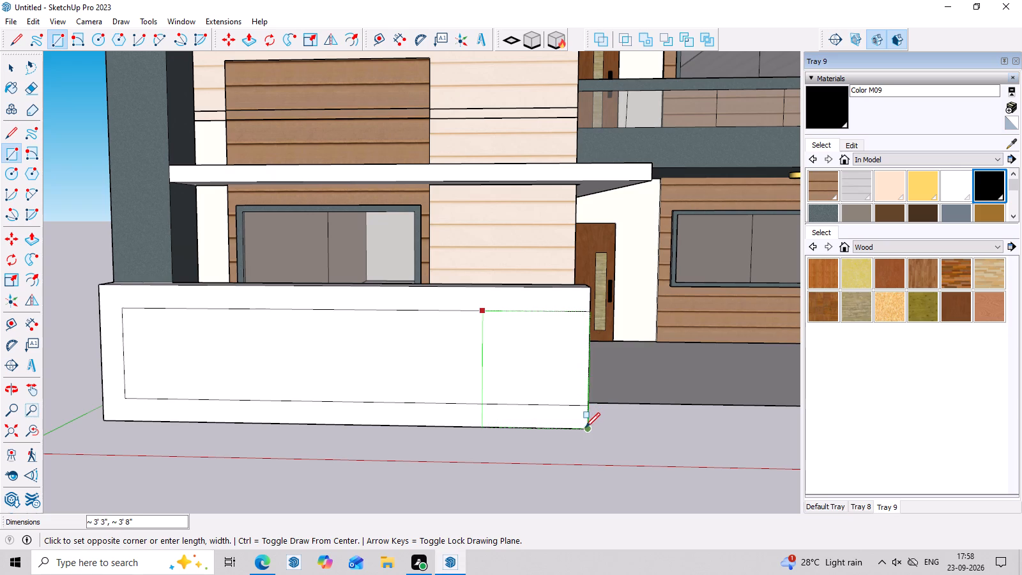
left_click(585, 431)
key("space")
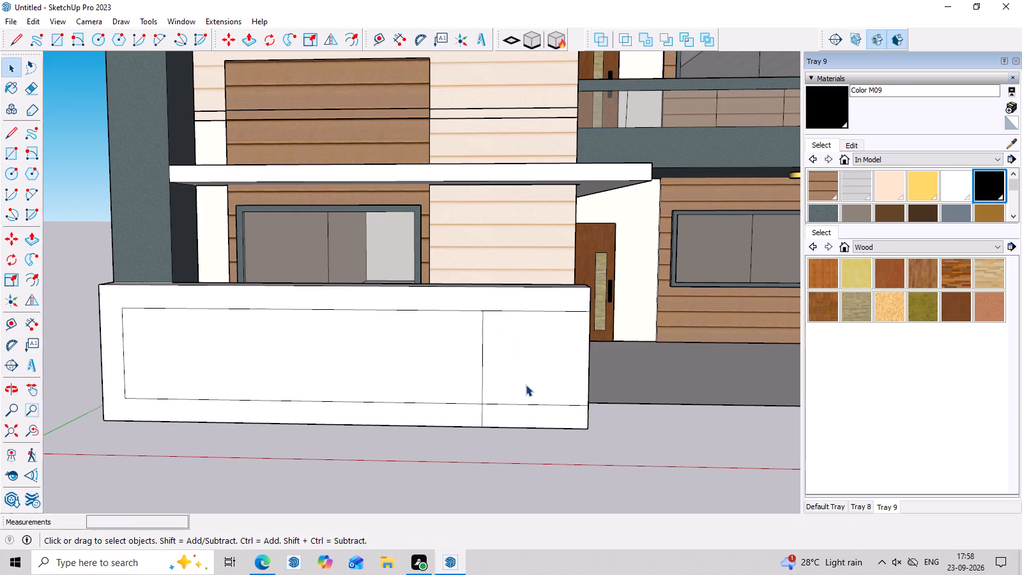
Erase the lower inset line segment crossing the new porch-side rectangle.
key("e")
left_click(525, 406)
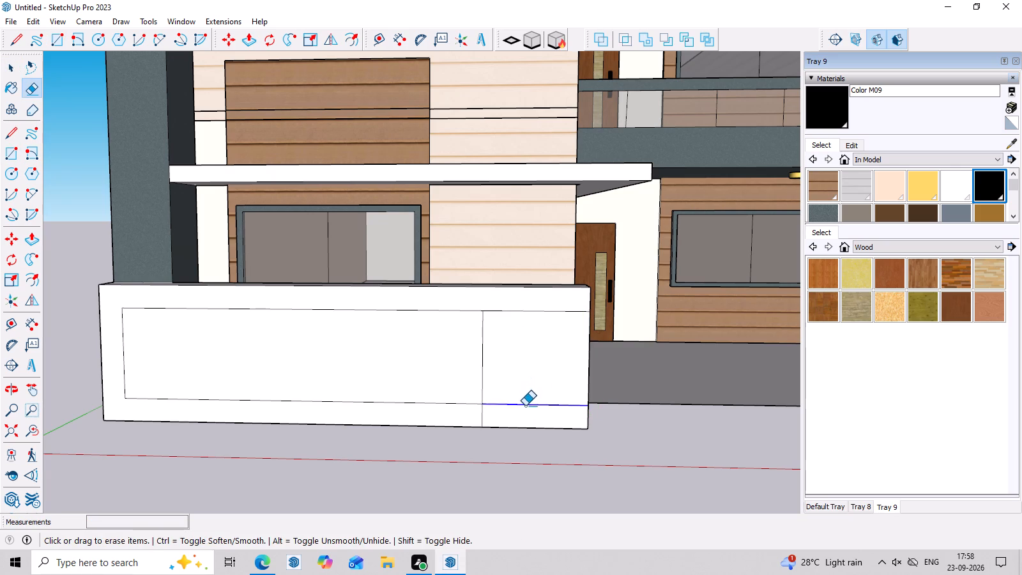
Offset the porch-side rectangle's outline inward by about 5" to form a frame.
scroll(523, 402, "down", 6)
middle_click_drag(521, 398, 533, 350)
scroll(533, 350, "up", 5)
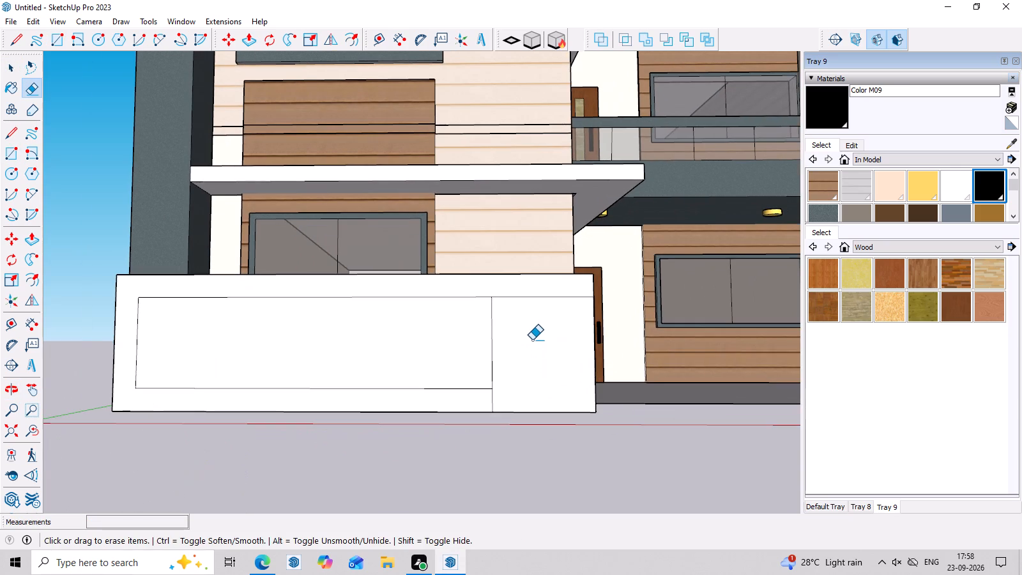
key("Escape")
key("space")
double_click(550, 341)
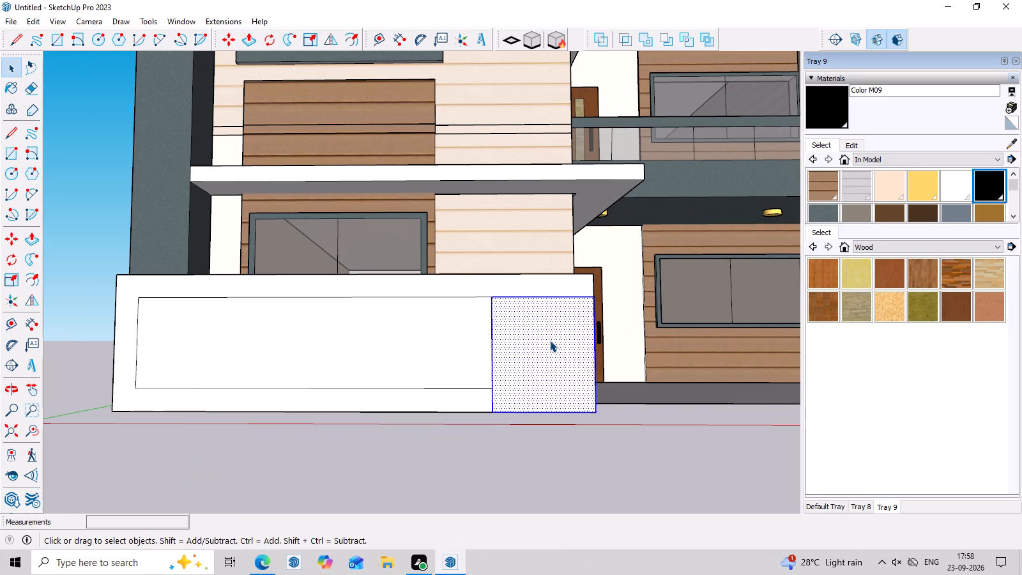
key("d")
key("f")
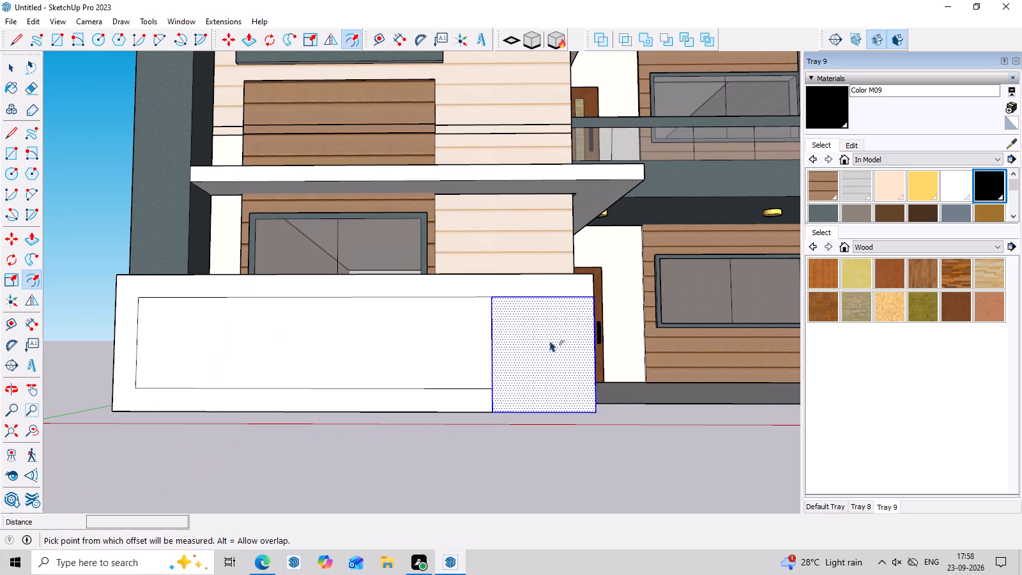
left_click(558, 304)
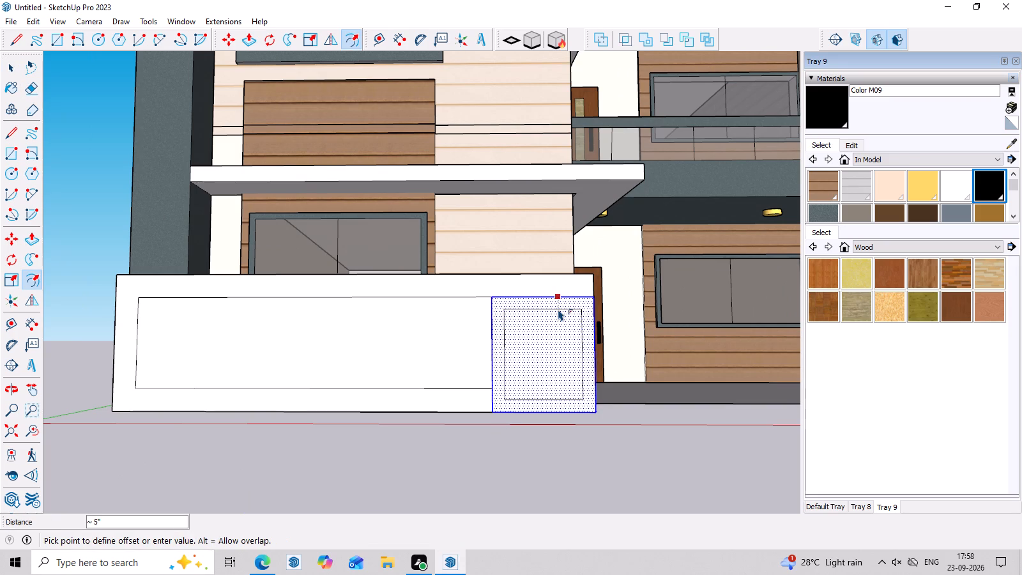
left_click(558, 309)
Push/Pull the frame around the porch-side rectangle outward by 1", creating a new starting face.
middle_click_drag(557, 339, 526, 375)
scroll(525, 369, "up", 3)
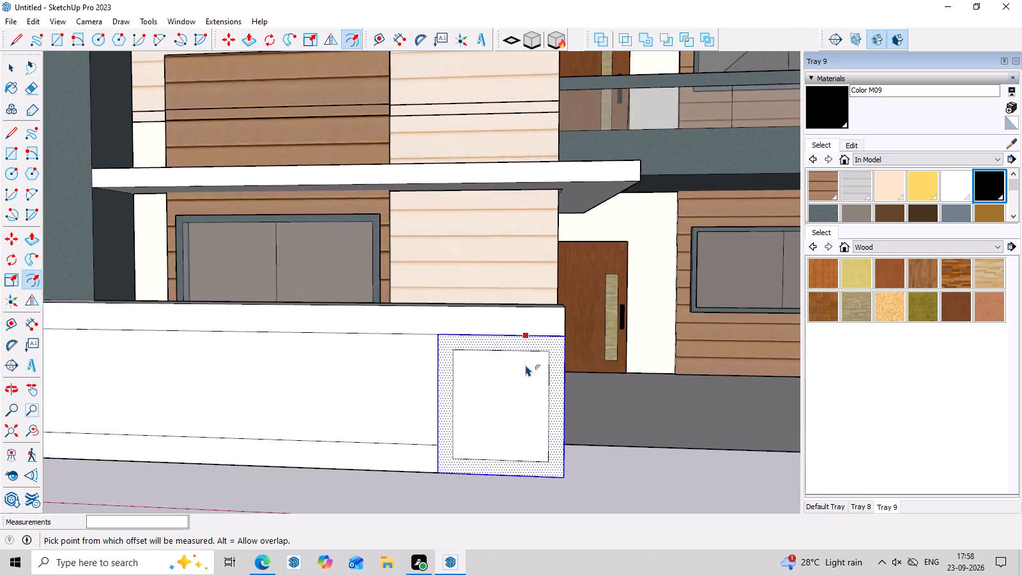
key("p")
left_click(564, 359)
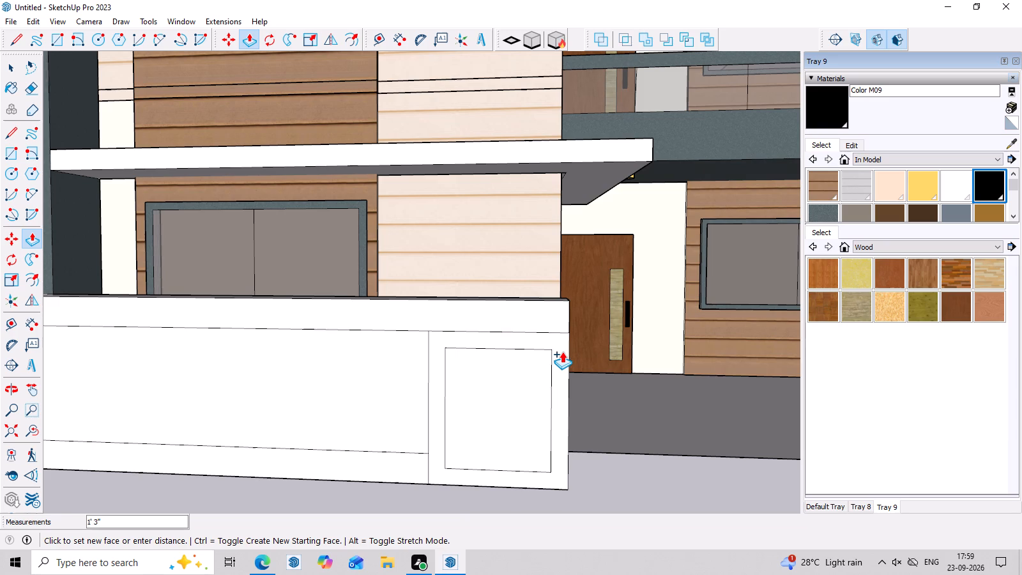
left_click(560, 362)
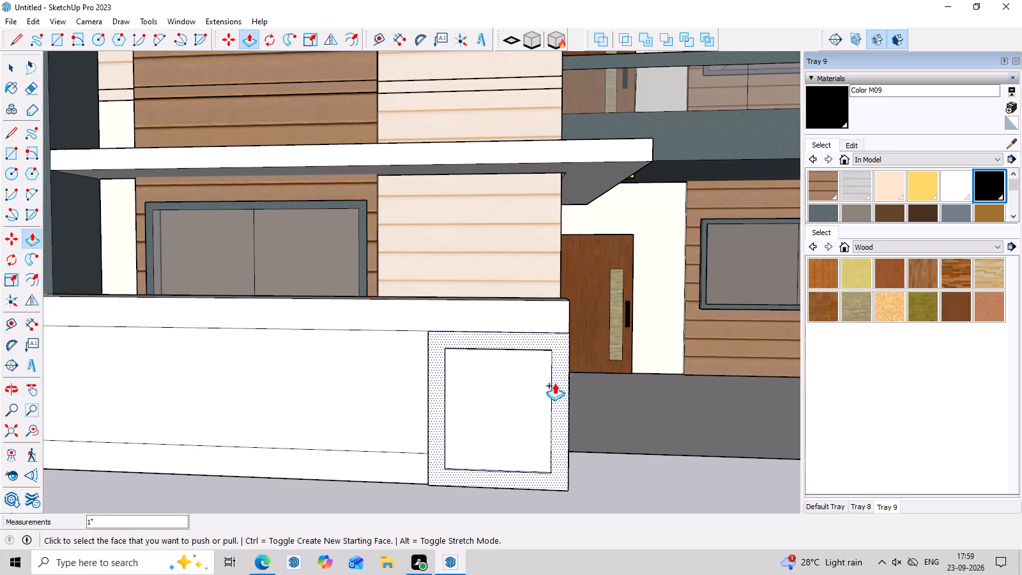
Push/Pull the inner panel of the porch-side frame on the low wall outward by about 3".
middle_click_drag(554, 383, 466, 374)
scroll(408, 383, "up", 5)
middle_click_drag(436, 397, 500, 369)
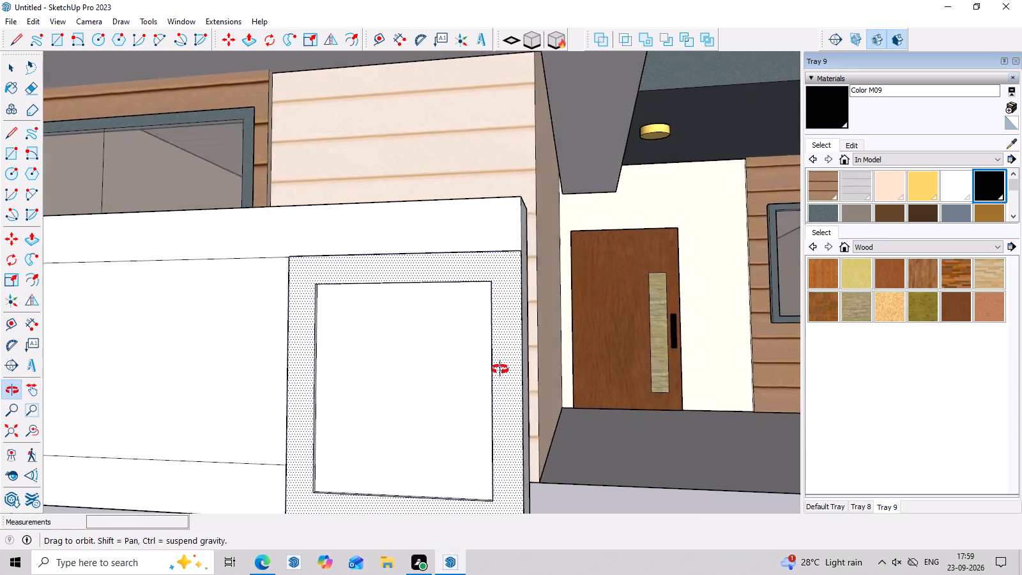
middle_click_drag(500, 369, 524, 339)
middle_click_drag(522, 346, 522, 405)
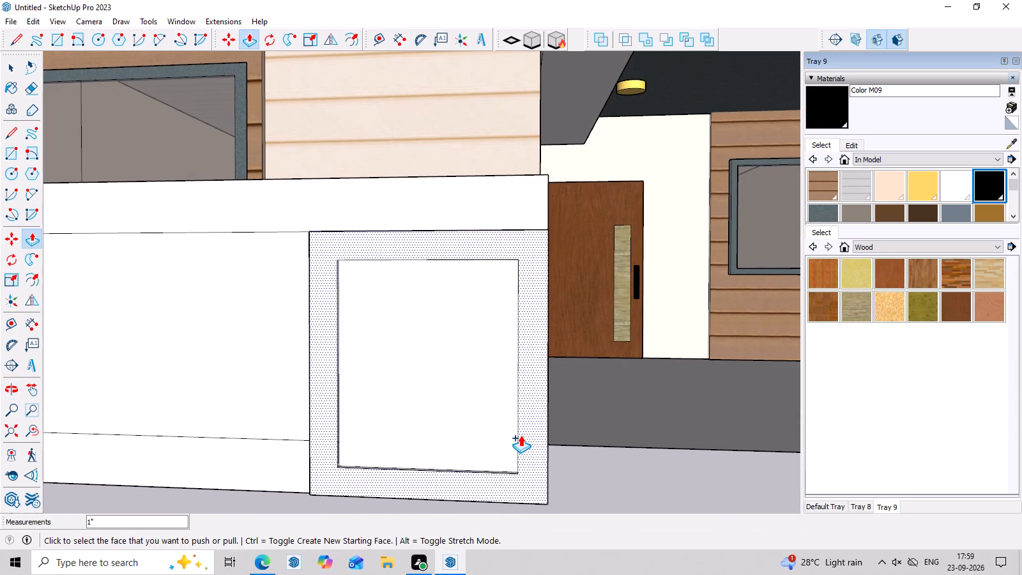
key("space")
left_click(471, 367)
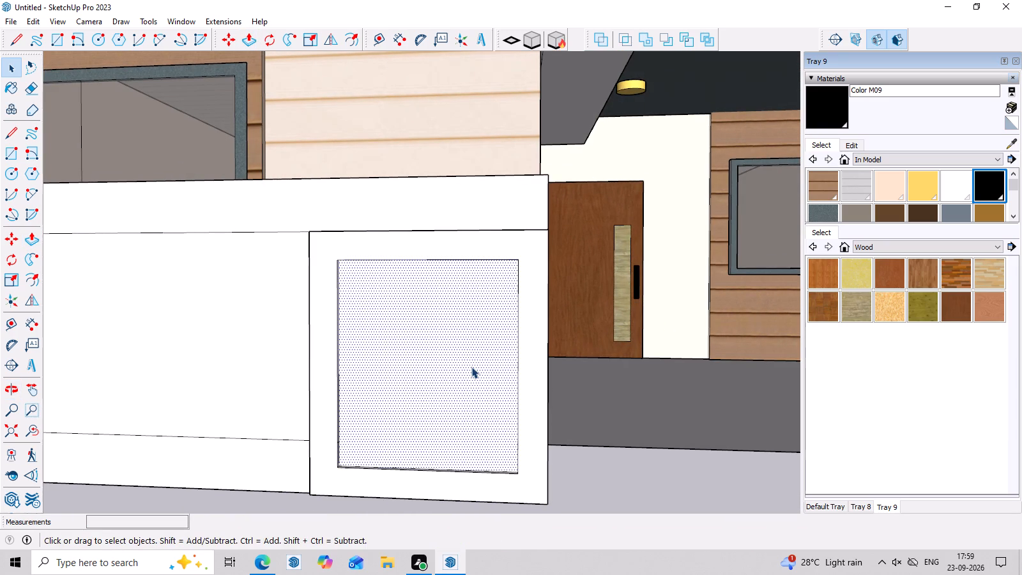
key("p")
left_click(471, 367)
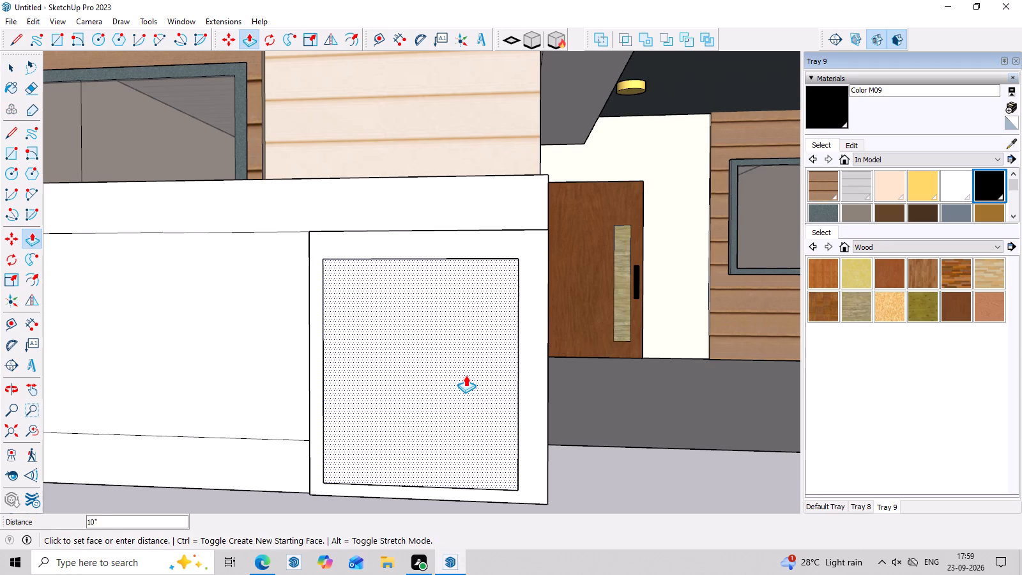
middle_click_drag(468, 369, 464, 448)
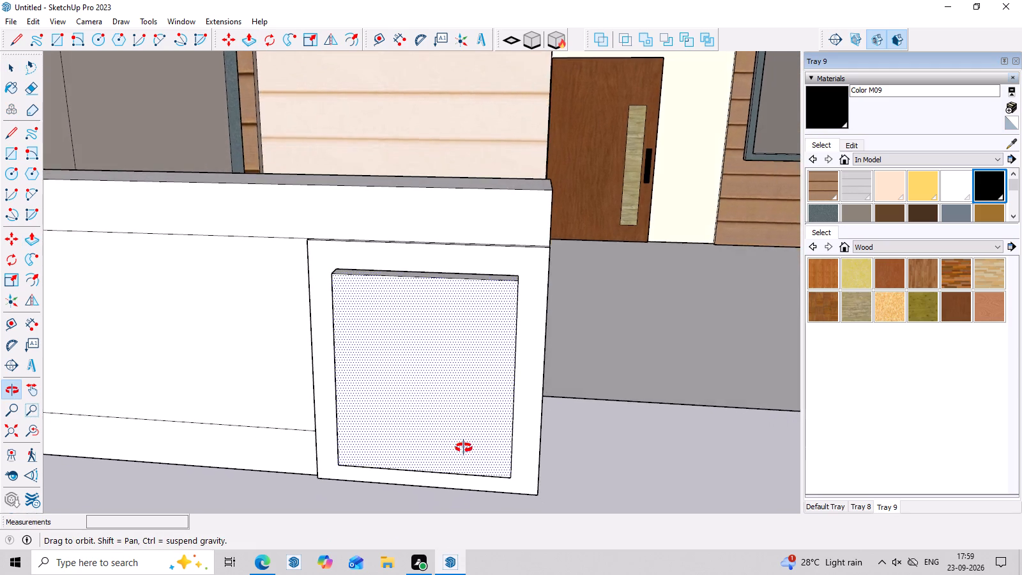
middle_click_drag(464, 448, 474, 420)
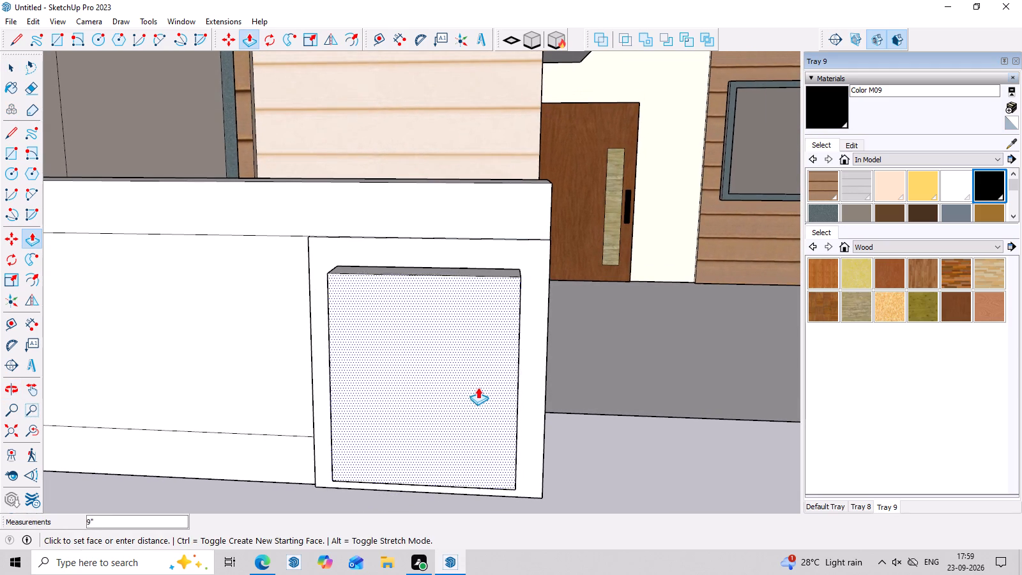
left_click(480, 376)
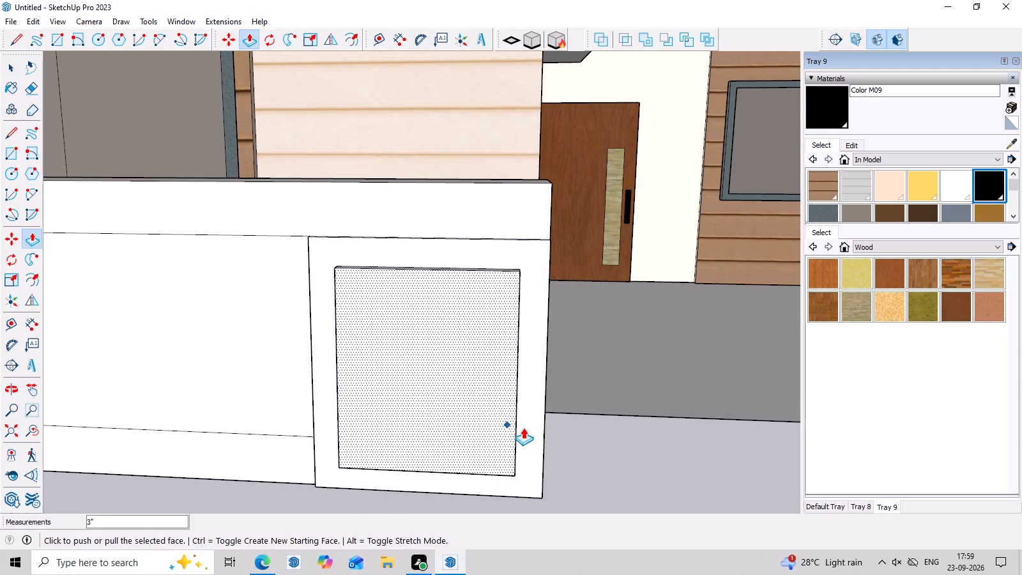
middle_click_drag(540, 427, 660, 404)
key("space")
left_click(632, 422)
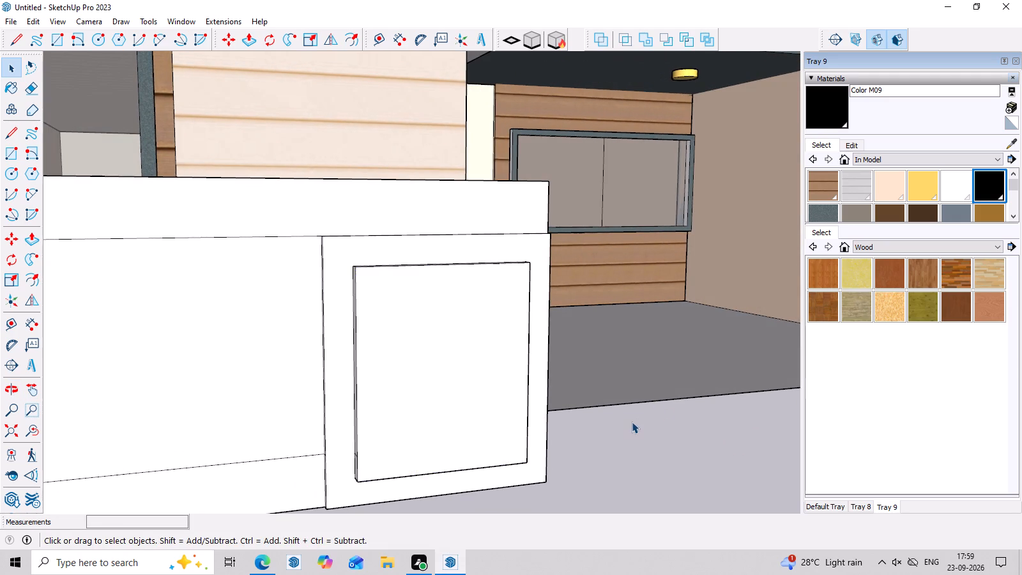
Push/Pull the low wall's outer border band outward so it projects beyond the long panel and the porch-side frame.
scroll(632, 422, "down", 7)
middle_click_drag(632, 434, 612, 434)
scroll(563, 372, "up", 3)
left_click(542, 311)
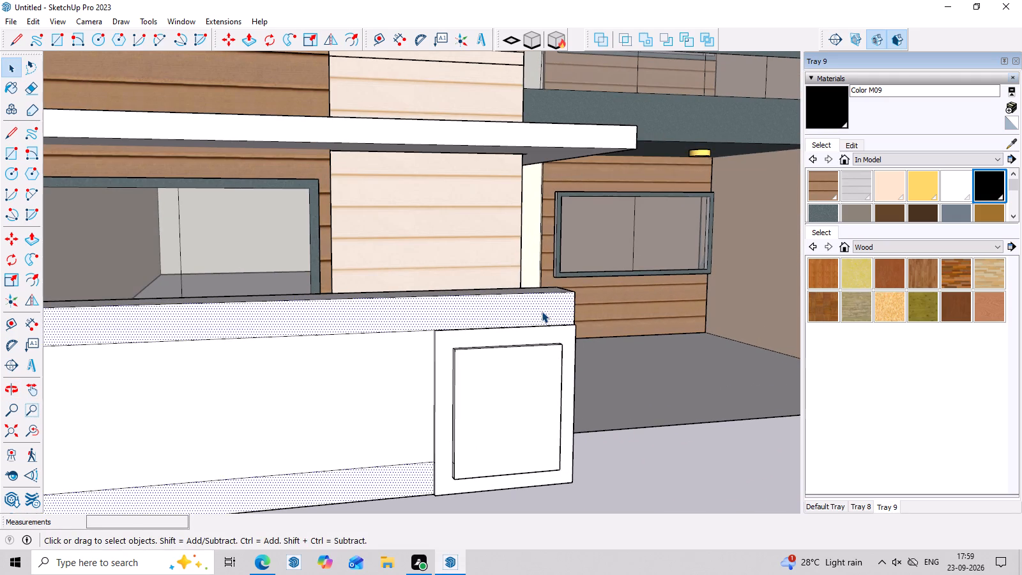
key("p")
left_click(542, 311)
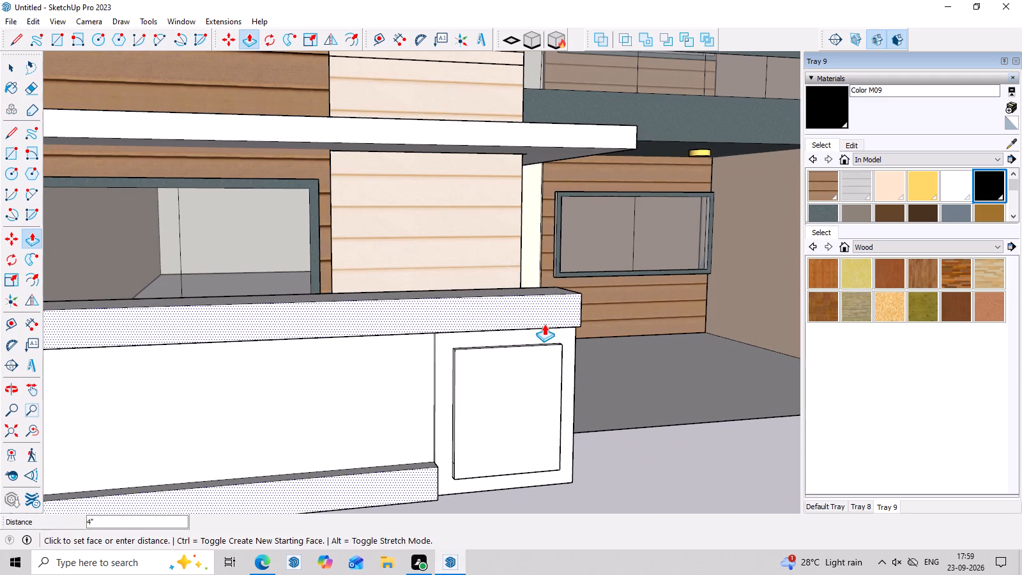
scroll(544, 324, "down", 4)
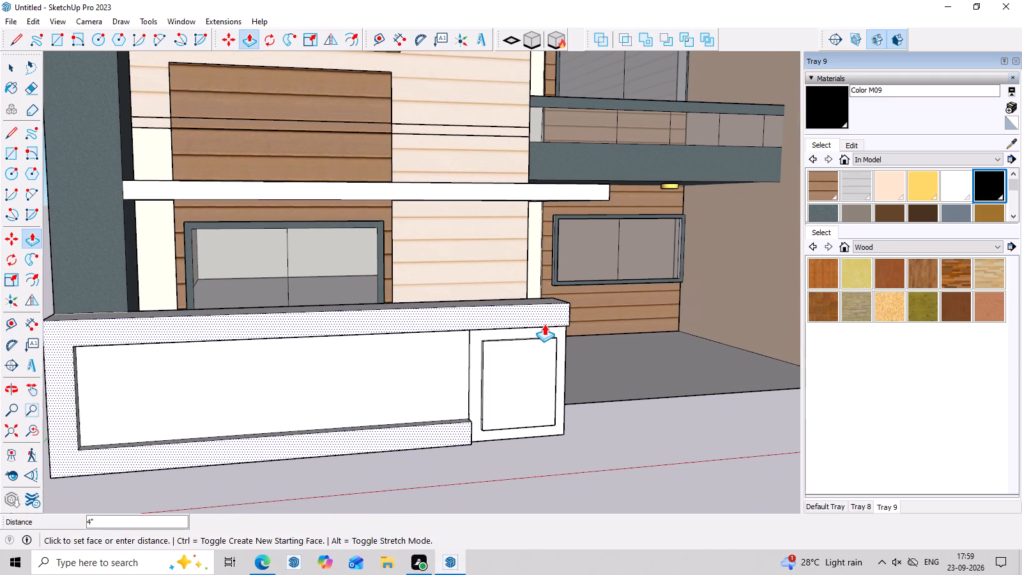
middle_click_drag(555, 319, 531, 325)
scroll(546, 346, "up", 3)
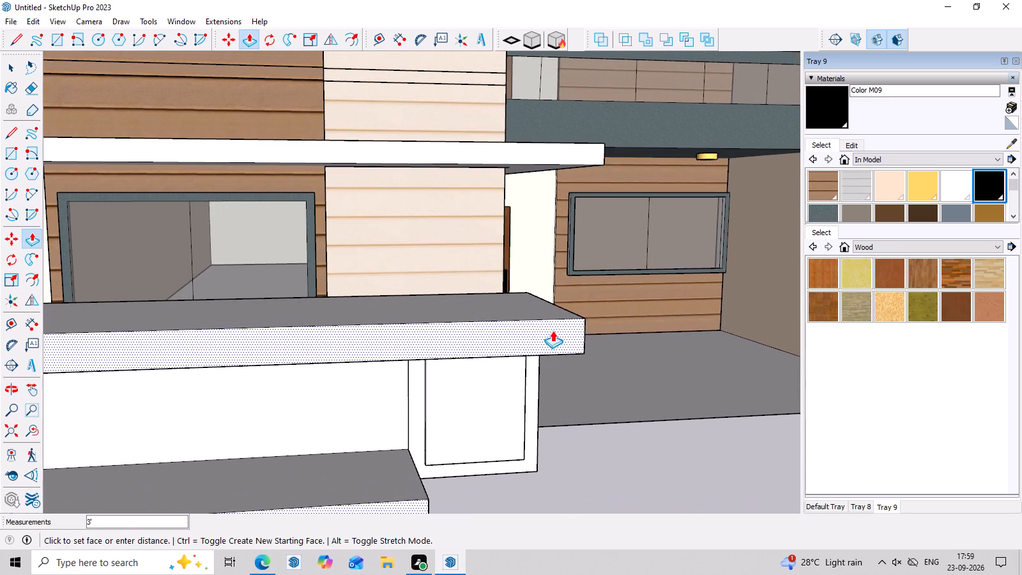
middle_click_drag(586, 372, 415, 309)
scroll(512, 335, "up", 3)
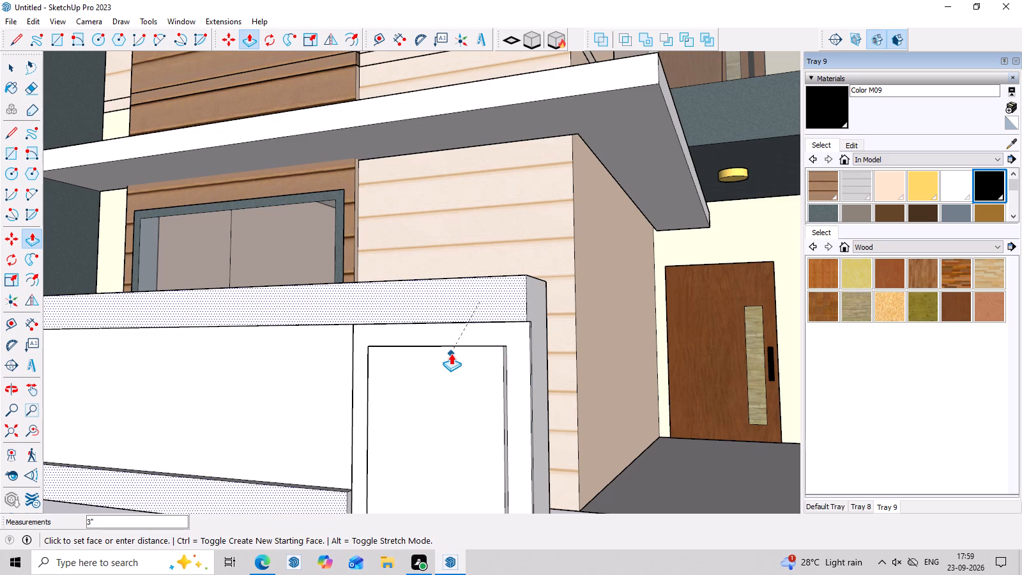
scroll(451, 353, "down", 2)
middle_click_drag(451, 353, 403, 362)
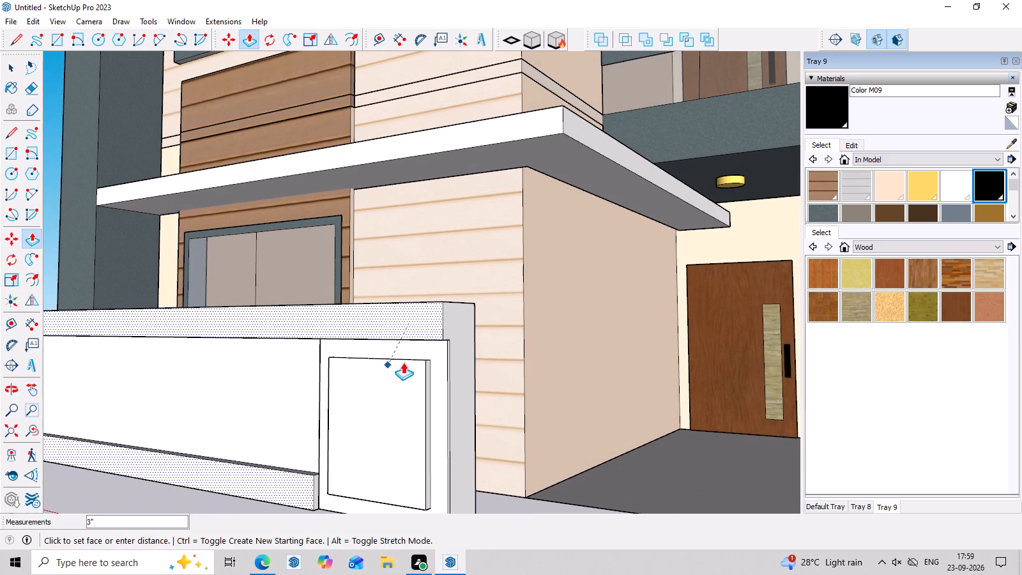
scroll(425, 347, "up", 2)
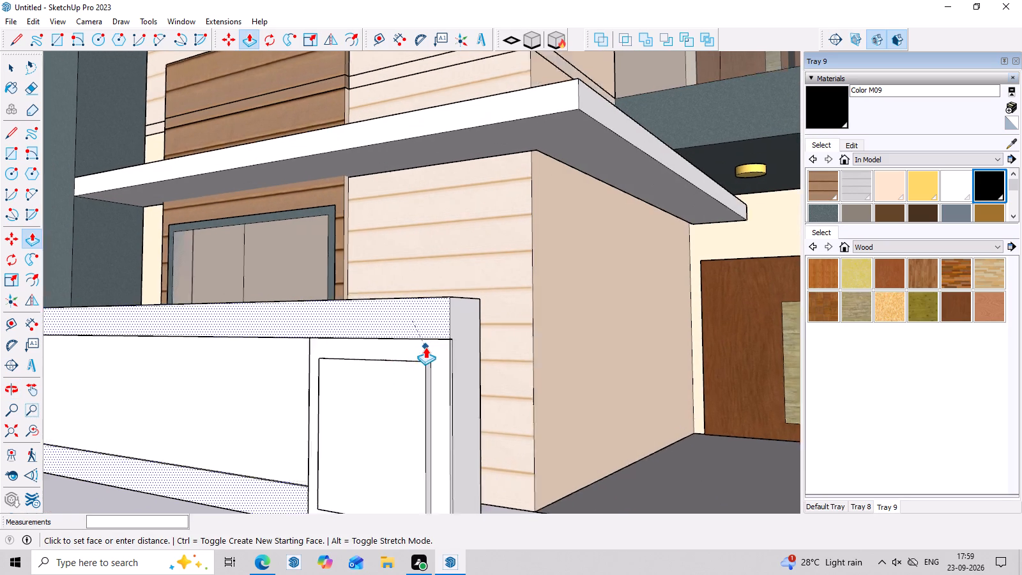
scroll(425, 347, "up", 1)
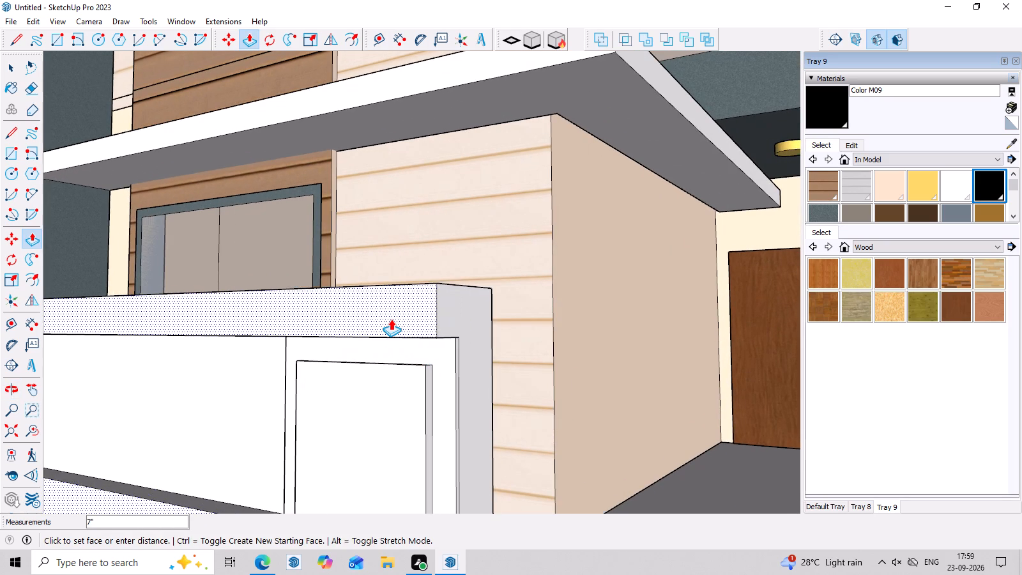
left_click(398, 319)
Push/Pull the porch-side frame outward until it is flush with the face of the upper border band.
key("space")
double_click(446, 364)
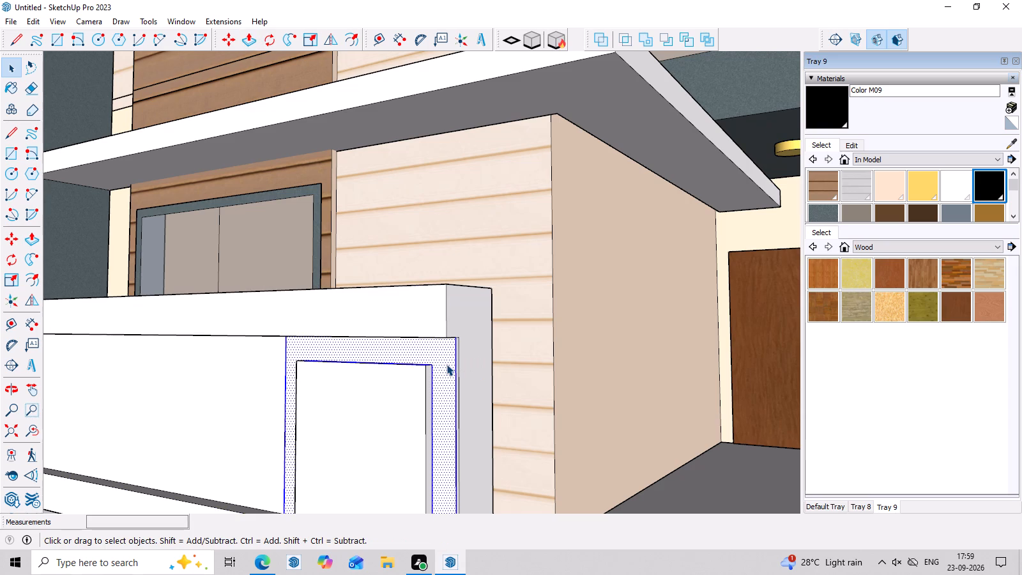
key("p")
left_click(439, 364)
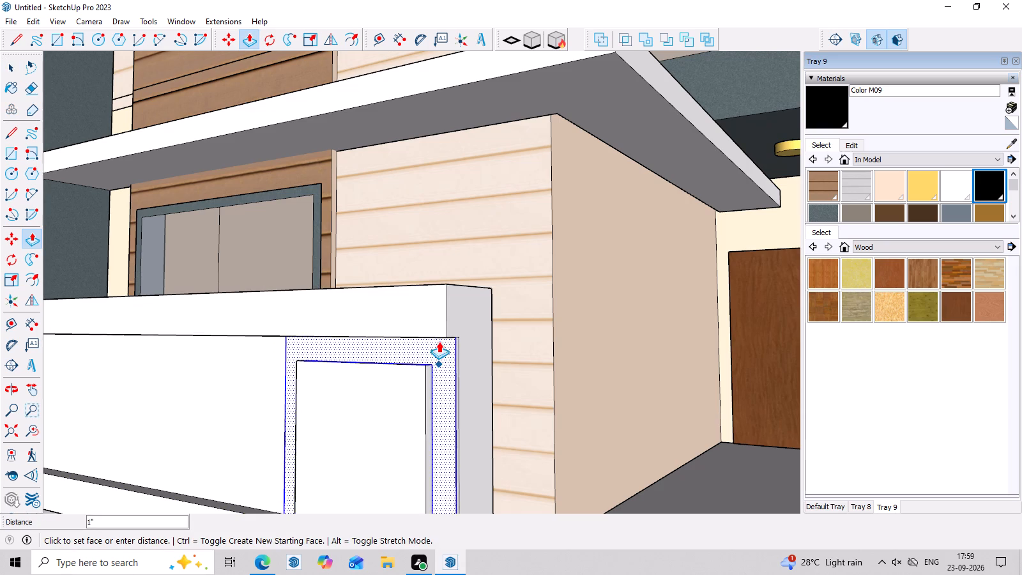
left_click(441, 337)
middle_click_drag(439, 370, 442, 393)
Push/Pull the inner panel of the porch-side frame outward again by about 3" so it projects past the frame.
key("space")
left_click(378, 425)
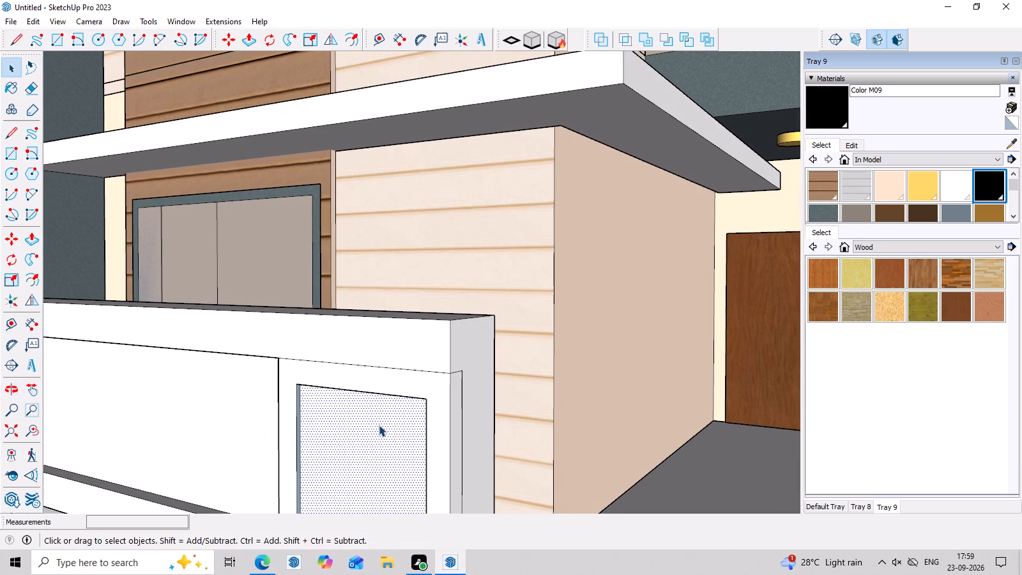
key("p")
left_click(379, 425)
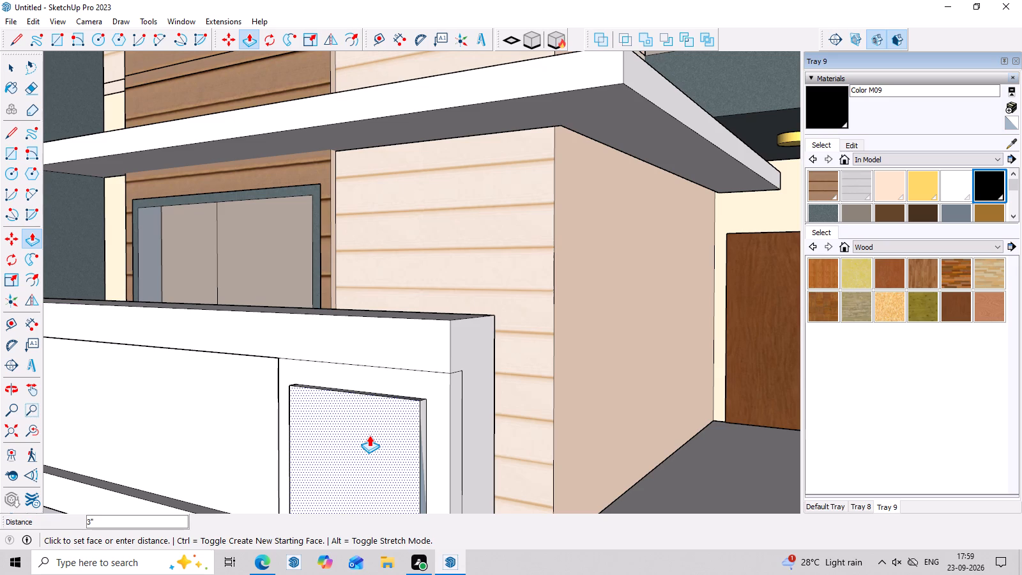
left_click(369, 435)
middle_click_drag(422, 437, 361, 446)
scroll(339, 439, "up", 3)
scroll(339, 433, "down", 5)
key("space")
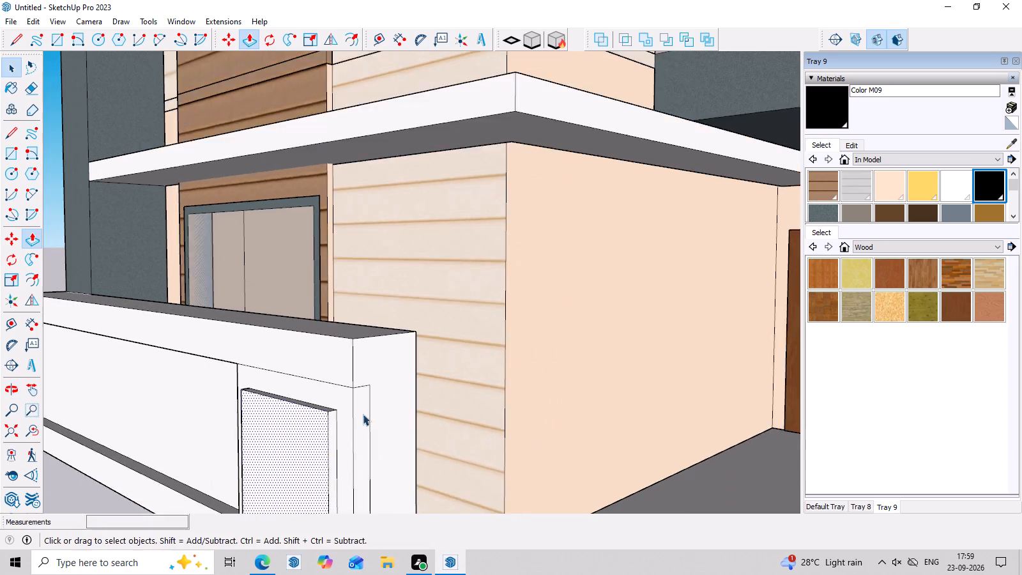
scroll(363, 414, "down", 7)
middle_click_drag(350, 436, 577, 427)
key("space")
left_click(590, 470)
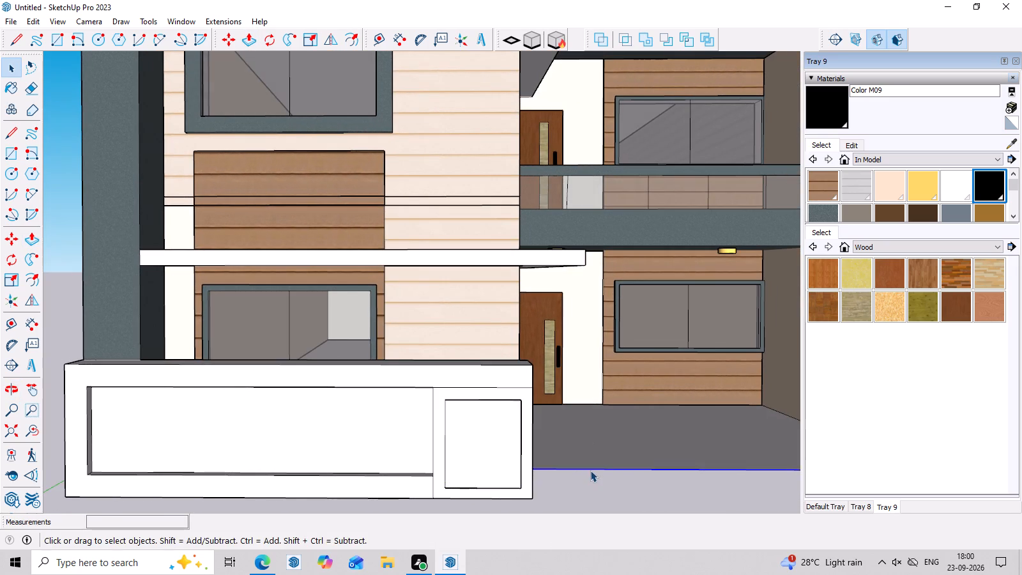
Paint the front face of the low wall's outer border band with Formica Speckled Grey.
scroll(447, 491, "down", 3)
middle_click_drag(443, 494, 463, 467)
scroll(425, 461, "up", 3)
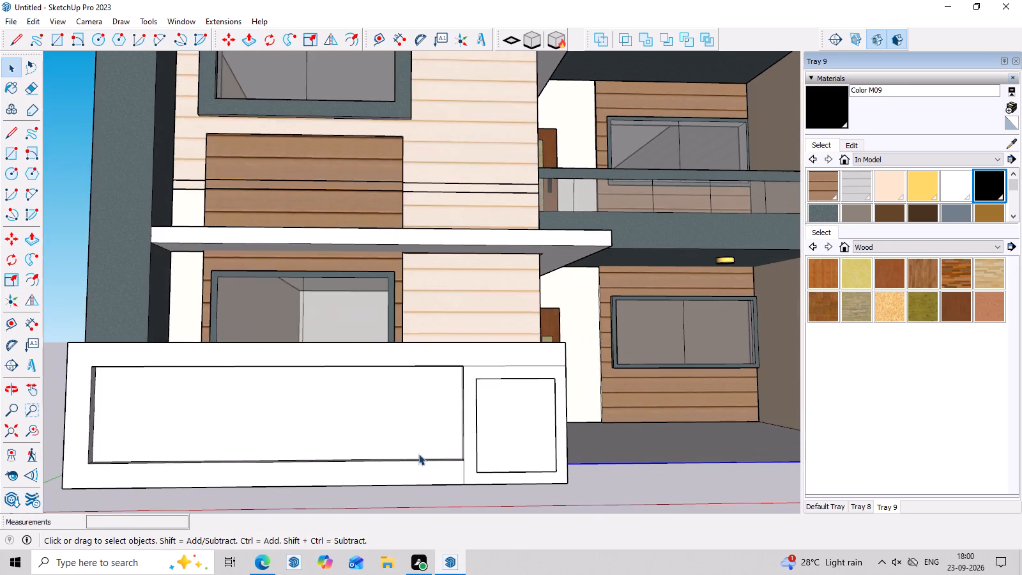
scroll(418, 450, "up", 2)
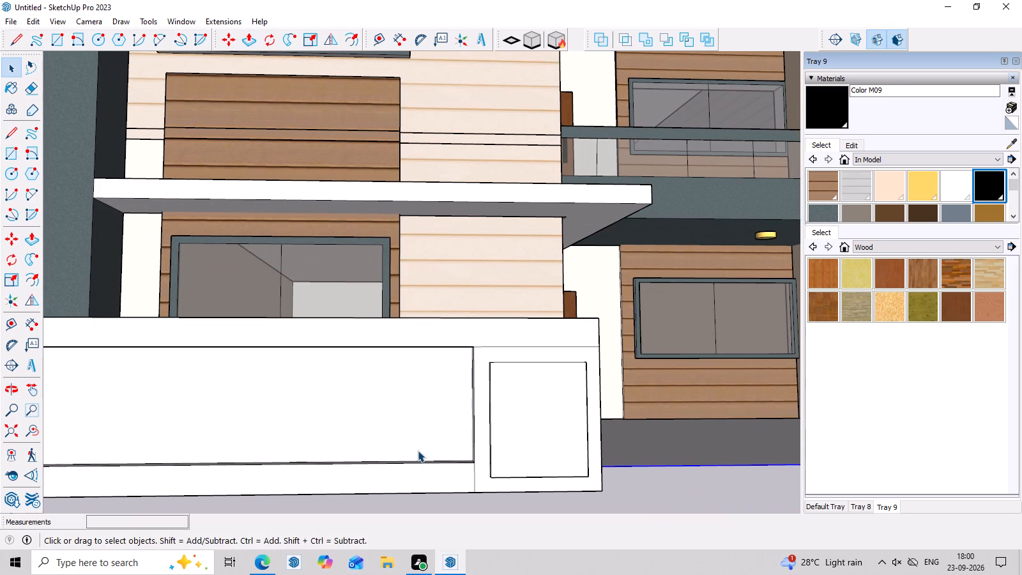
scroll(306, 378, "down", 7)
middle_click_drag(656, 500, 636, 513)
scroll(427, 408, "up", 3)
left_click(423, 346)
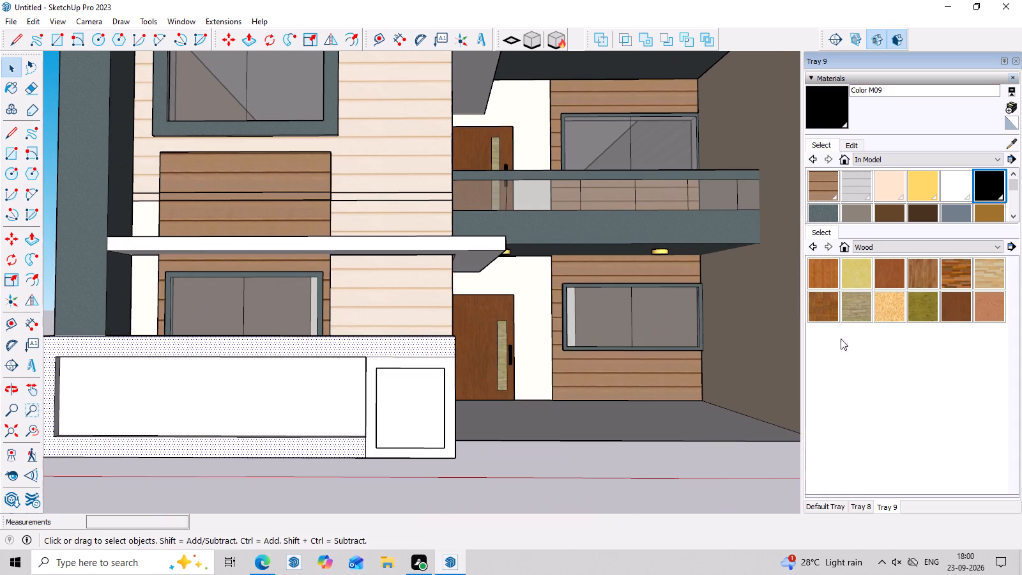
scroll(955, 194, "down", 3)
scroll(929, 195, "up", 2)
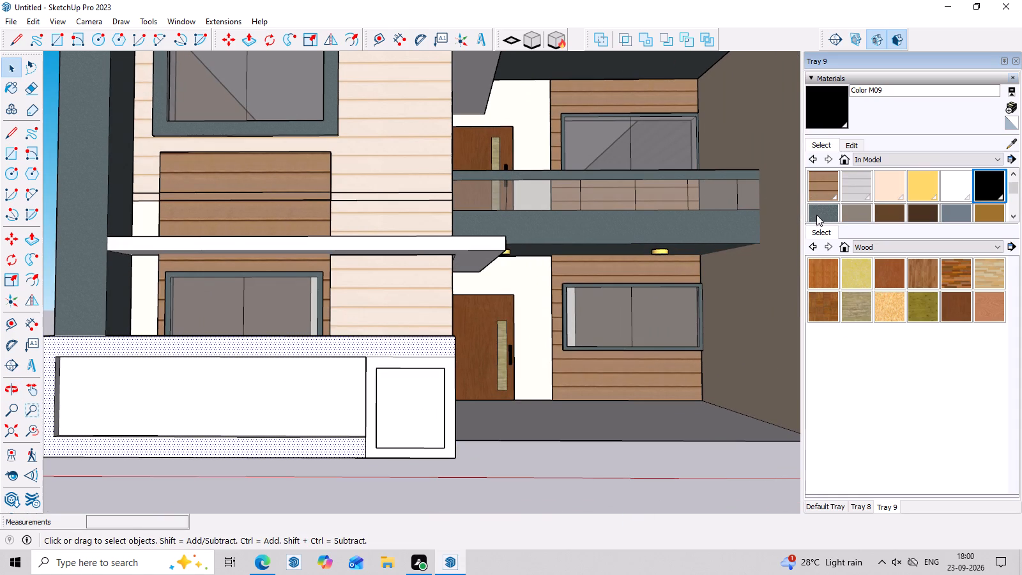
left_click(818, 210)
left_click(441, 346)
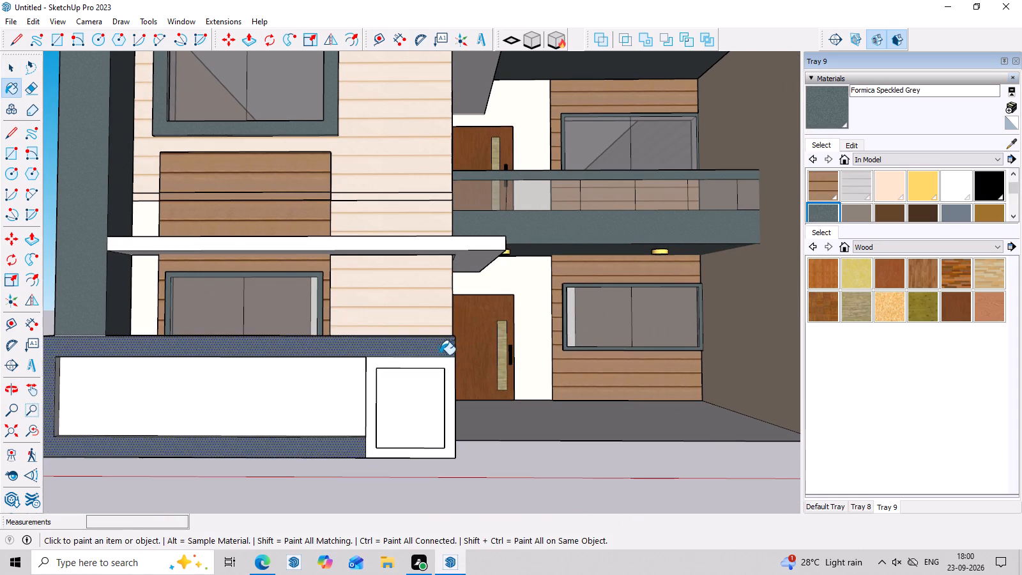
scroll(448, 367, "down", 6)
middle_click(531, 452)
key("space")
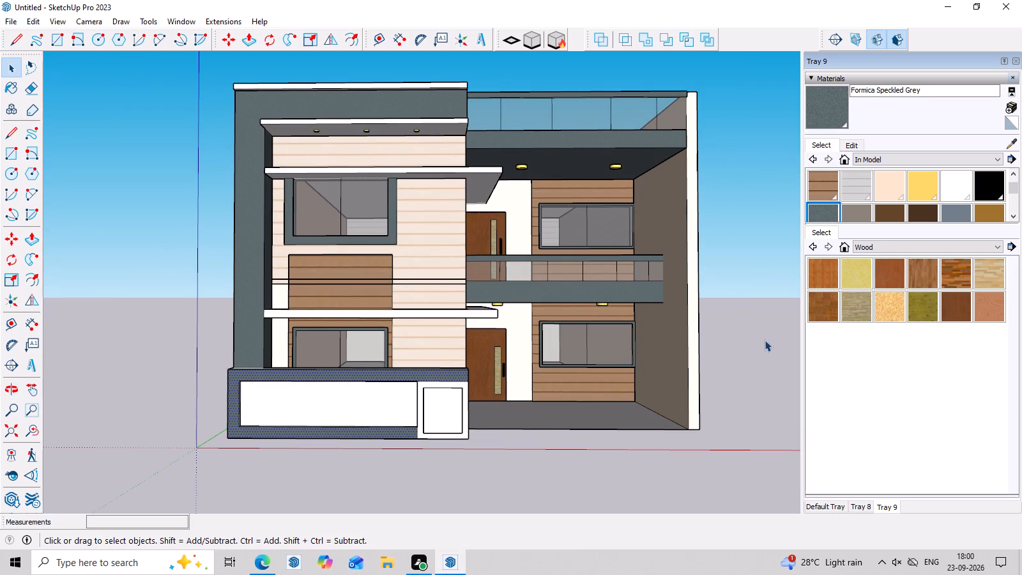
left_click(759, 340)
Paint the top face of the low wall with Formica Speckled Grey.
middle_click_drag(756, 335, 727, 460)
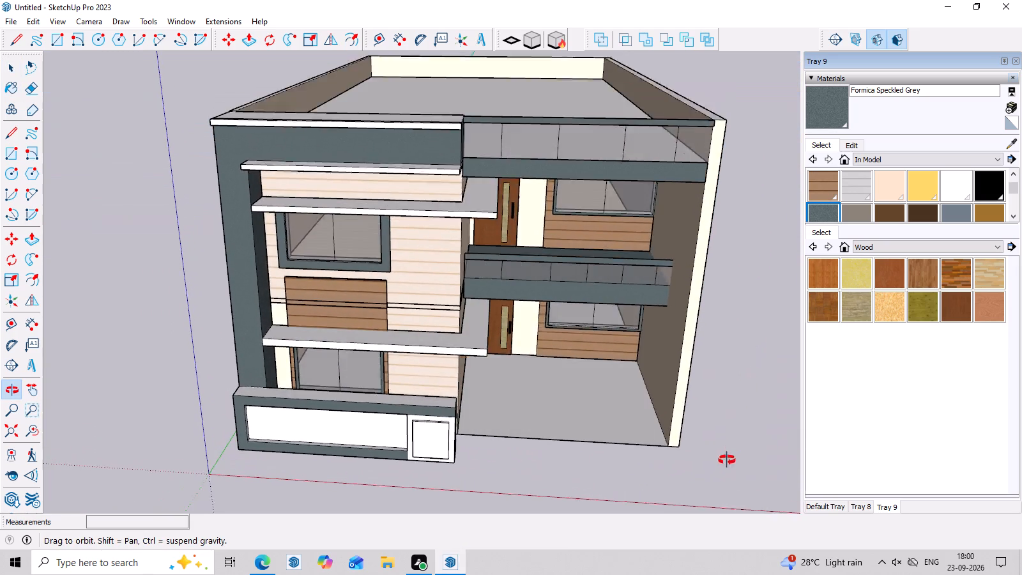
middle_click_drag(727, 460, 724, 477)
left_click(828, 211)
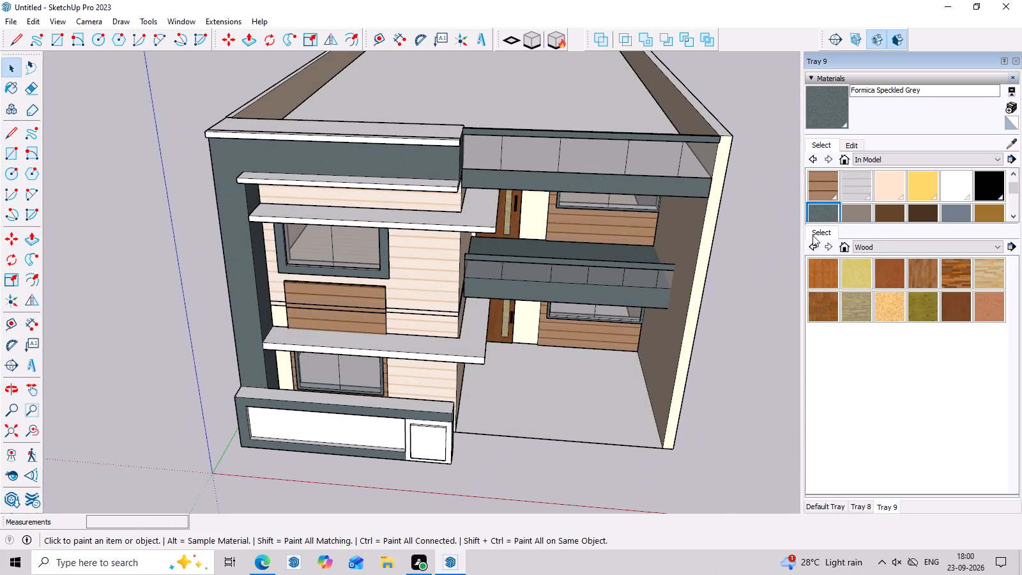
left_click(386, 404)
middle_click_drag(448, 442, 531, 297)
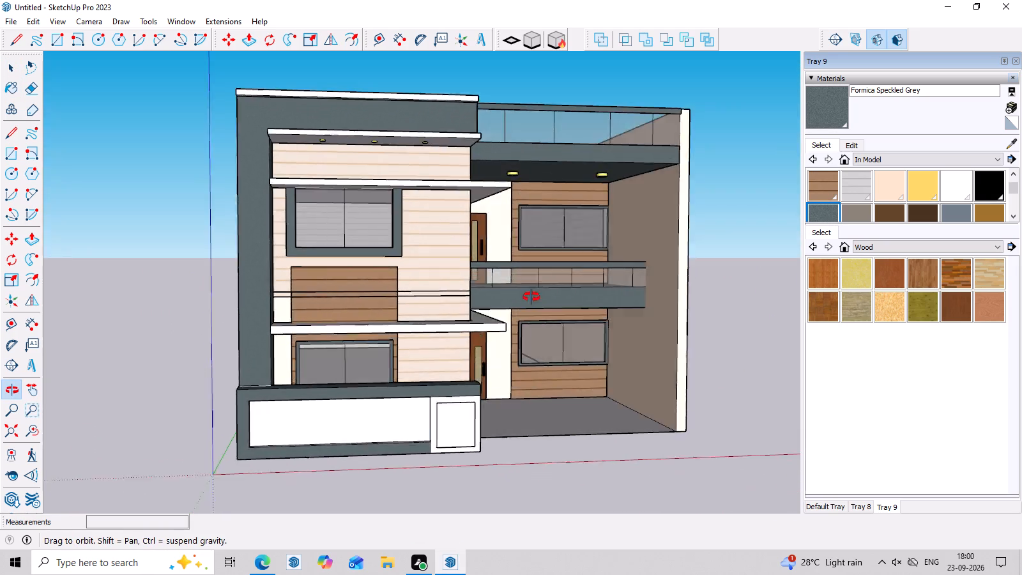
middle_click_drag(531, 297, 515, 280)
key("space")
left_click(736, 307)
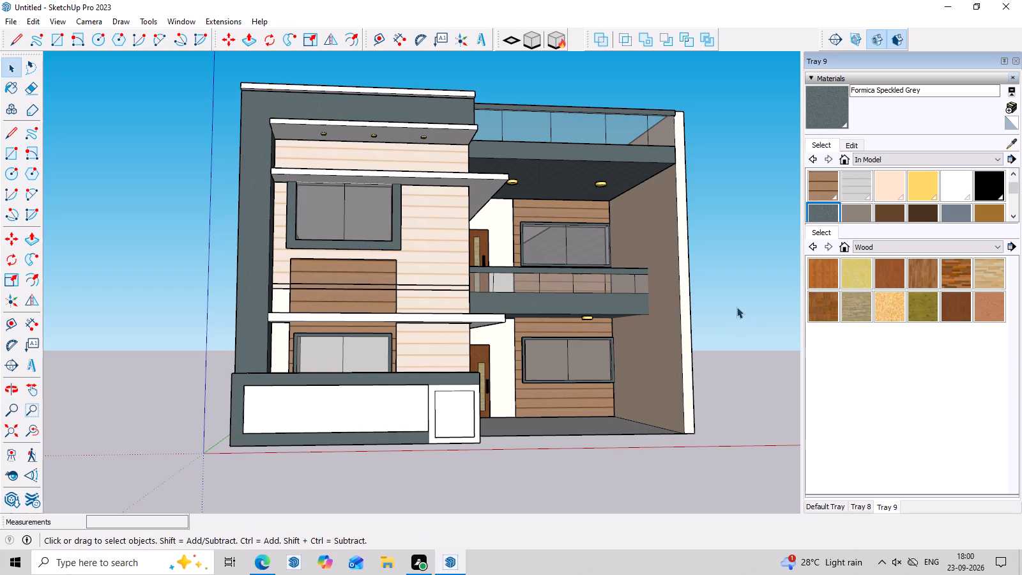
Examine the low wall's grey border and its unpainted panels from the front and up close.
scroll(736, 307, "down", 2)
middle_click_drag(736, 345, 719, 360)
scroll(515, 430, "up", 7)
middle_click_drag(263, 357, 236, 349)
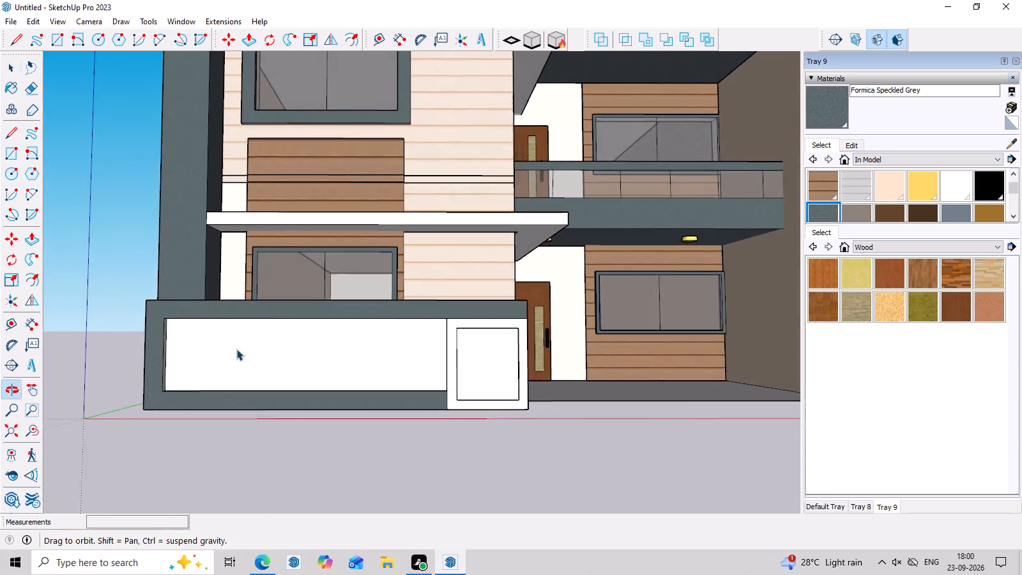
middle_click_drag(236, 349, 245, 349)
scroll(121, 338, "up", 7)
scroll(445, 401, "down", 10)
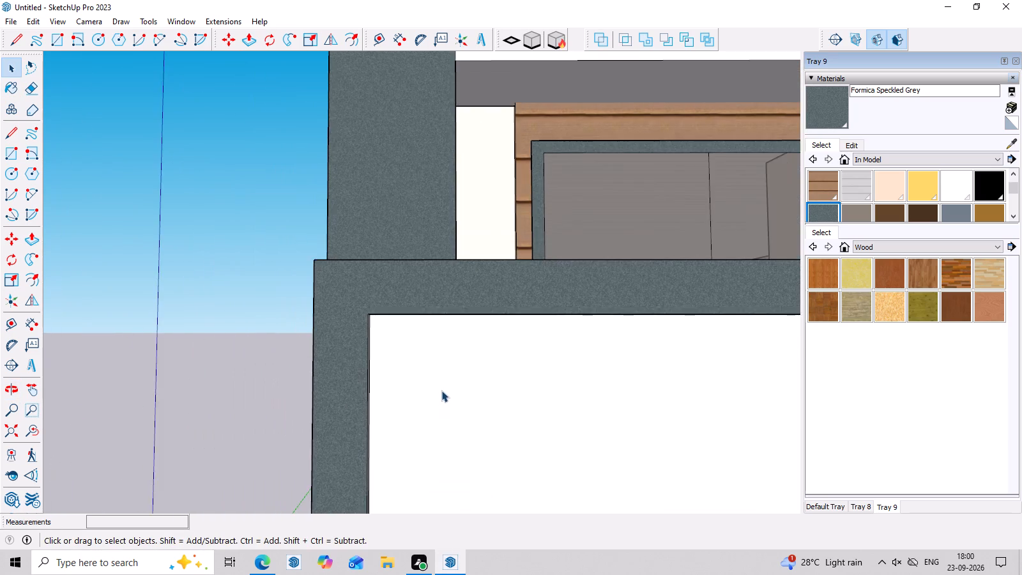
scroll(441, 390, "down", 3)
middle_click_drag(544, 417, 543, 451)
scroll(544, 451, "up", 3)
scroll(479, 333, "down", 7)
middle_click(606, 475)
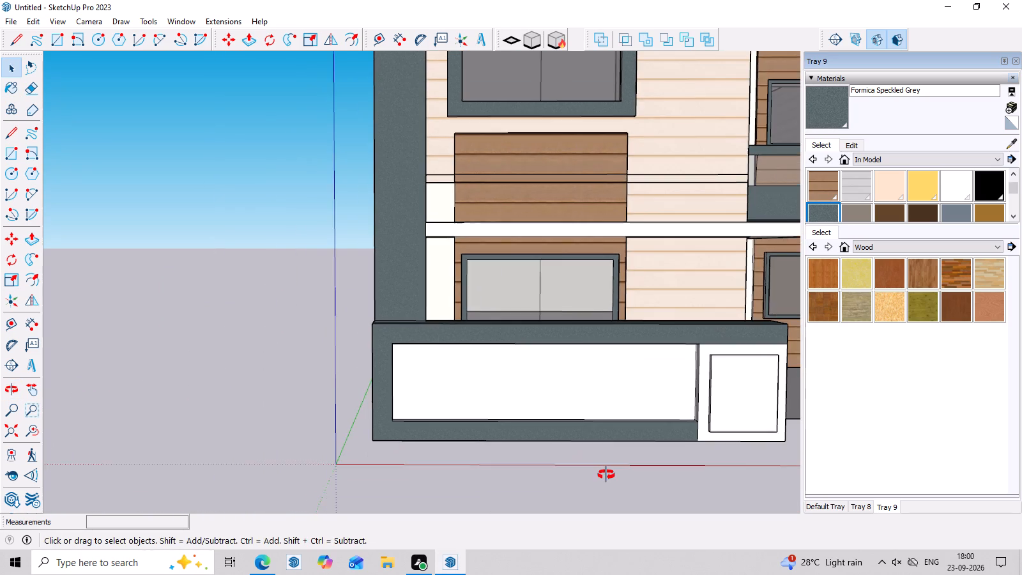
Paint the end, bottom and top inner edge faces of the low wall's long recess with Formica Speckled Grey.
scroll(748, 456, "up", 6)
left_click(825, 221)
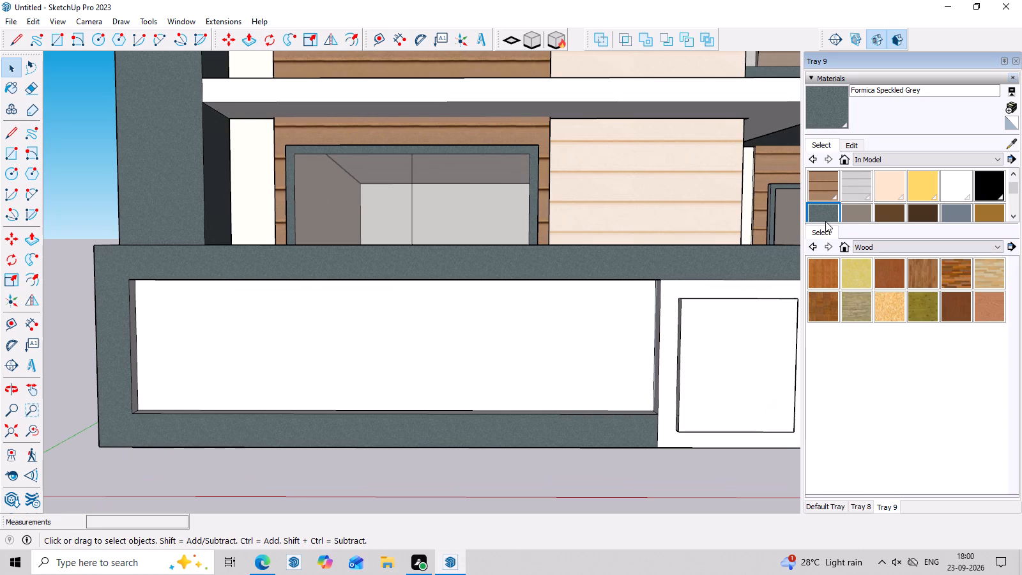
left_click(825, 209)
scroll(188, 352, "up", 5)
left_click(118, 300)
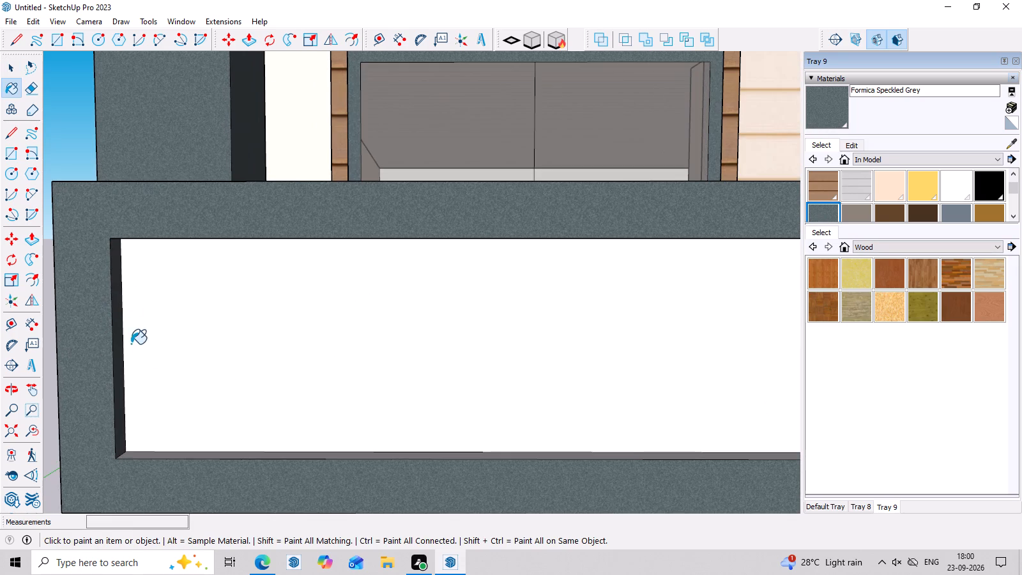
left_click(169, 454)
middle_click_drag(312, 389, 367, 247)
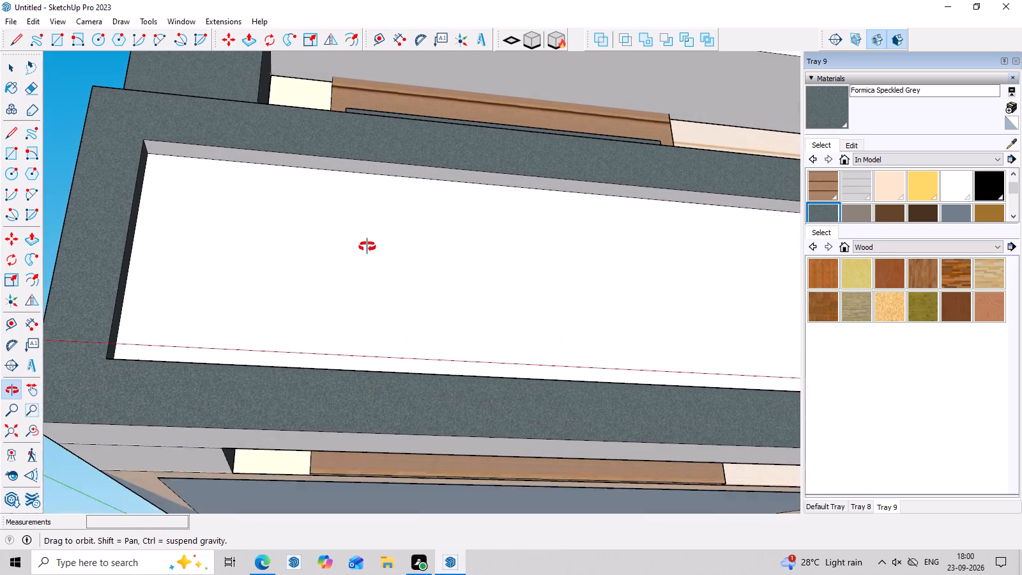
middle_click_drag(367, 247, 368, 241)
left_click(381, 161)
Paint the underside of the low wall's projecting border with Formica Speckled Grey.
scroll(443, 252, "down", 3)
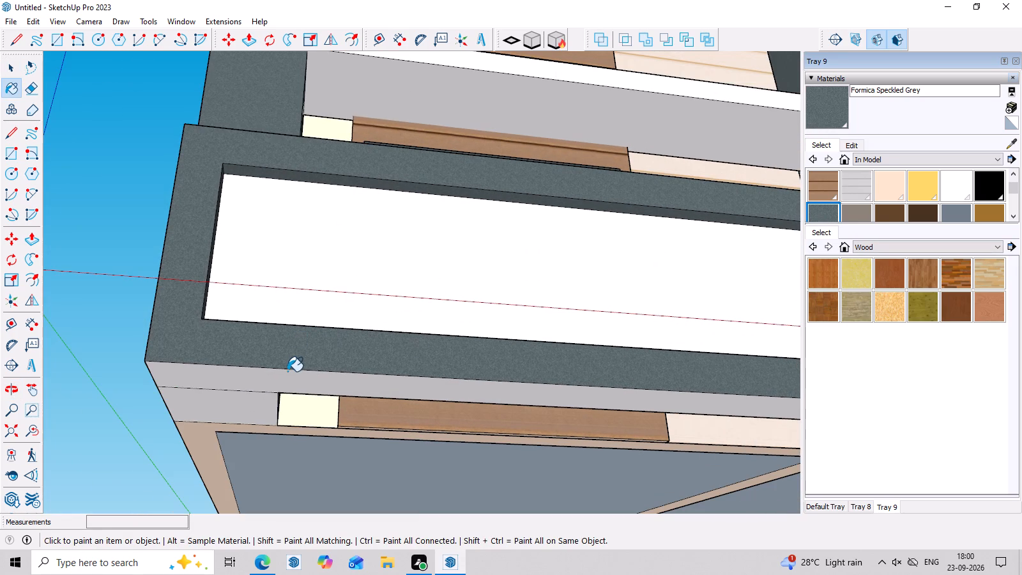
left_click(287, 373)
Examine the low wall's painted border and white panels from several angles, close up and together with the whole front elevation.
scroll(336, 402, "down", 3)
middle_click_drag(383, 341, 362, 465)
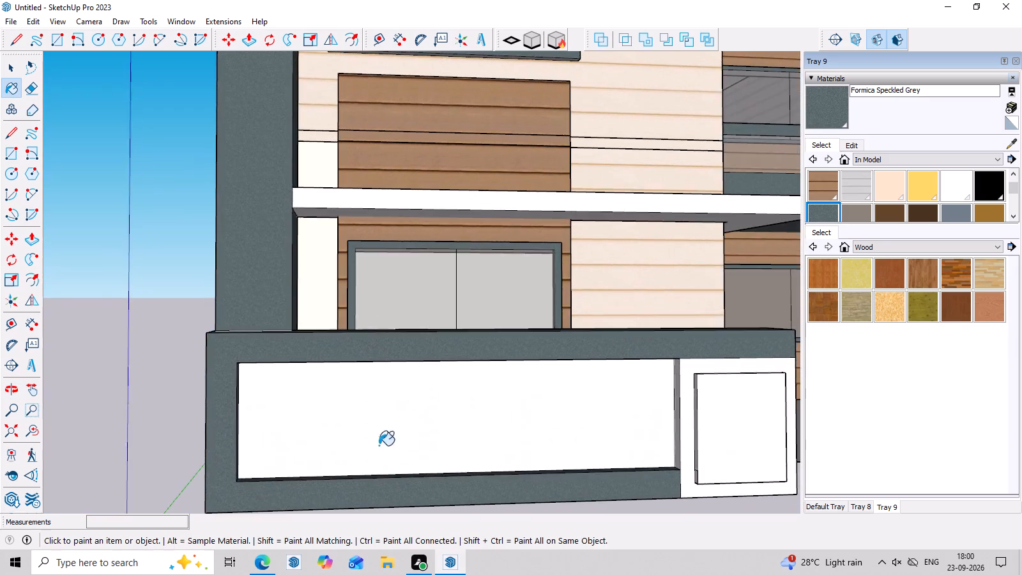
scroll(400, 417, "down", 3)
scroll(538, 457, "down", 1)
scroll(574, 489, "up", 5)
middle_click_drag(663, 461, 659, 489)
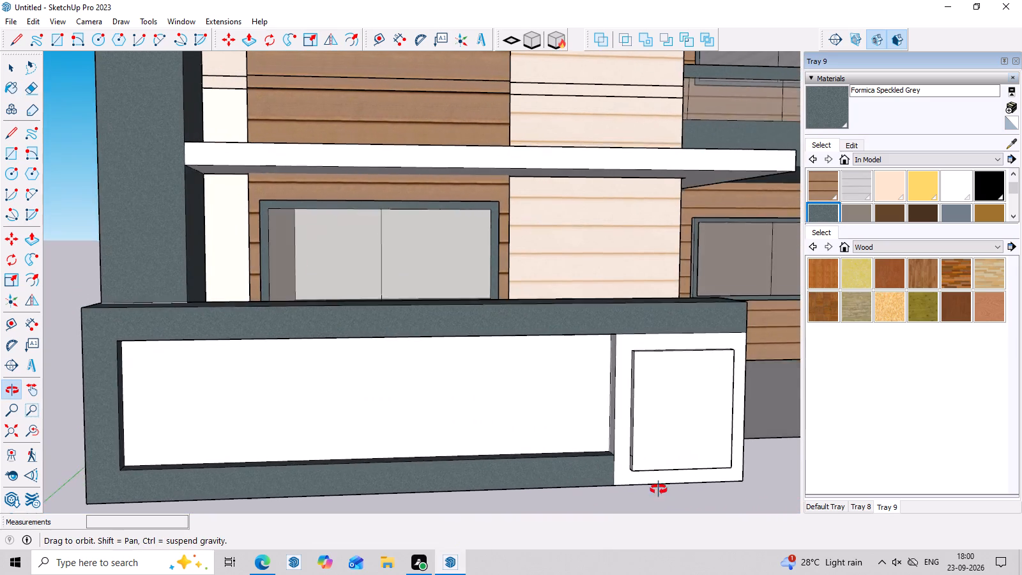
middle_click_drag(659, 489, 653, 498)
key("Escape")
scroll(230, 376, "up", 3)
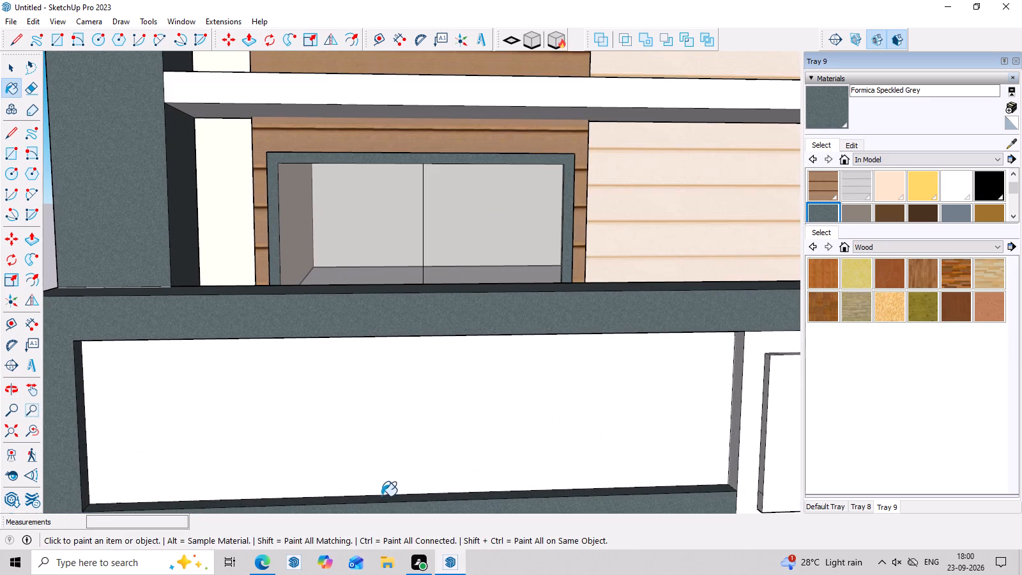
scroll(381, 496, "down", 6)
middle_click_drag(653, 521, 664, 406)
middle_click_drag(664, 415, 664, 382)
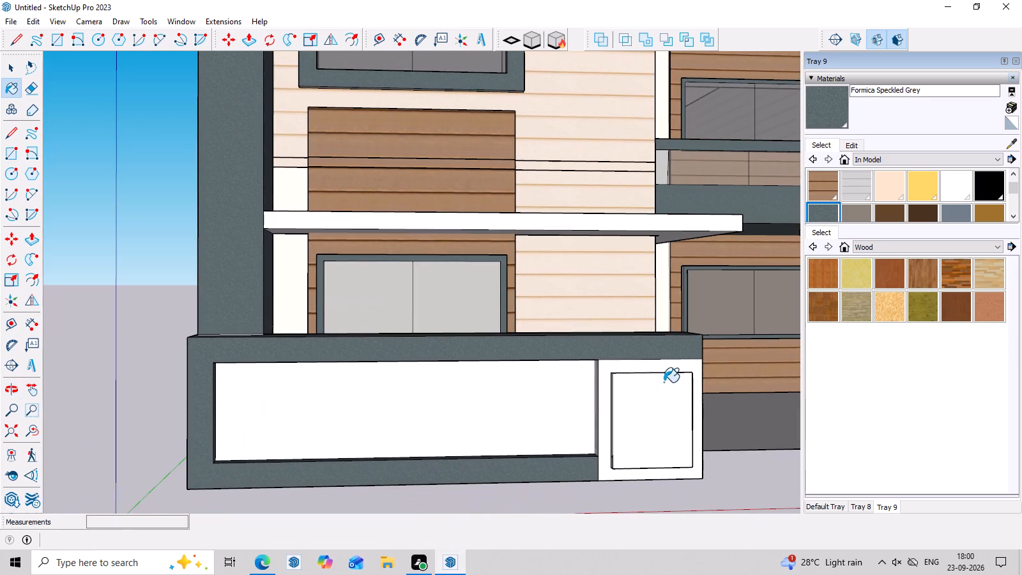
scroll(555, 419, "up", 3)
scroll(496, 378, "down", 6)
key("space")
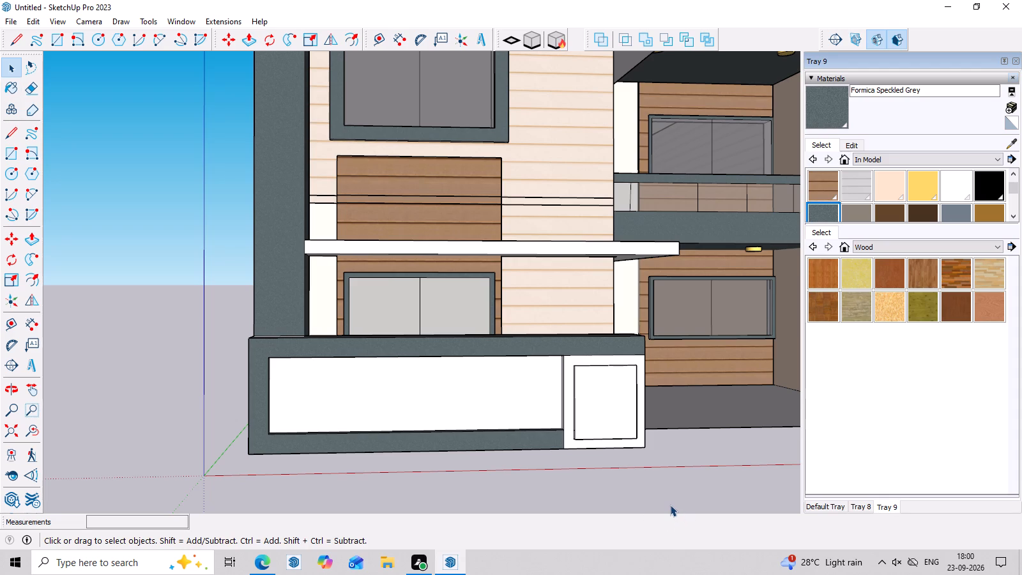
scroll(215, 461, "up", 3)
middle_click_drag(335, 462, 342, 412)
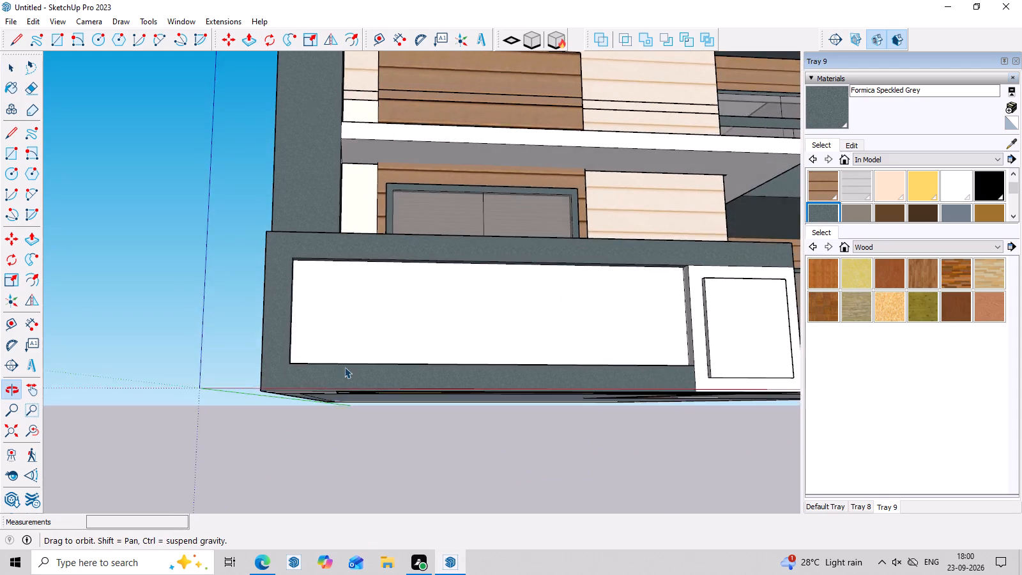
scroll(348, 341, "up", 6)
middle_click_drag(326, 331, 246, 372)
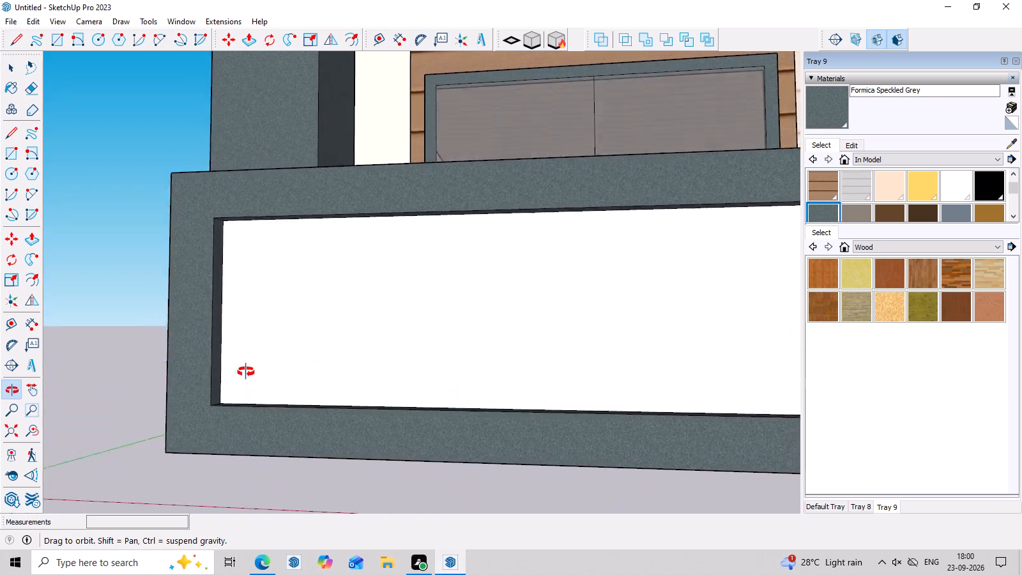
middle_click_drag(246, 372, 250, 416)
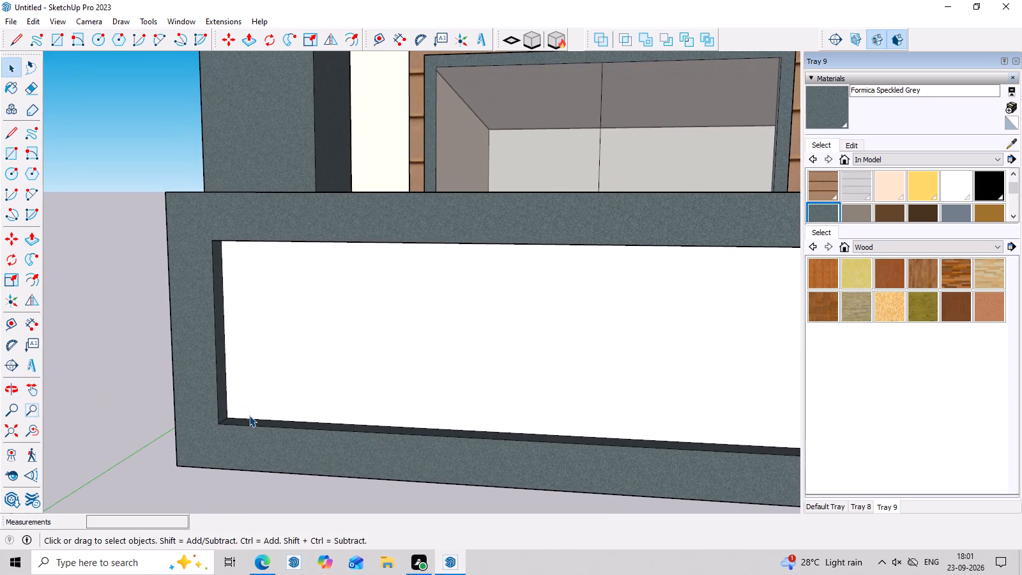
scroll(247, 415, "down", 15)
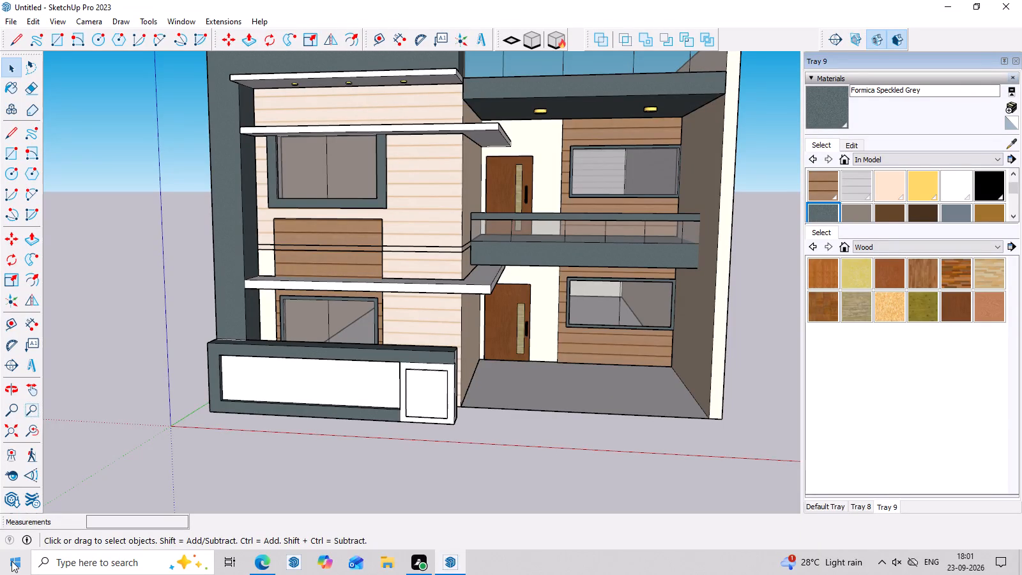
scroll(66, 353, "down", 3)
middle_click_drag(325, 438, 379, 347)
scroll(300, 321, "up", 6)
scroll(292, 319, "down", 3)
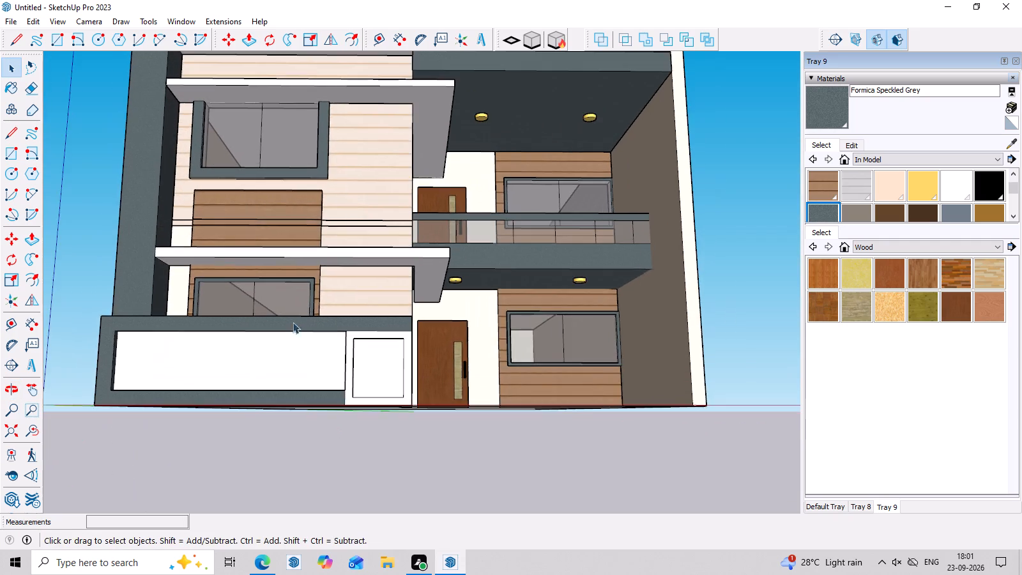
scroll(293, 322, "down", 3)
middle_click_drag(358, 387, 372, 456)
scroll(296, 440, "up", 6)
scroll(112, 327, "down", 5)
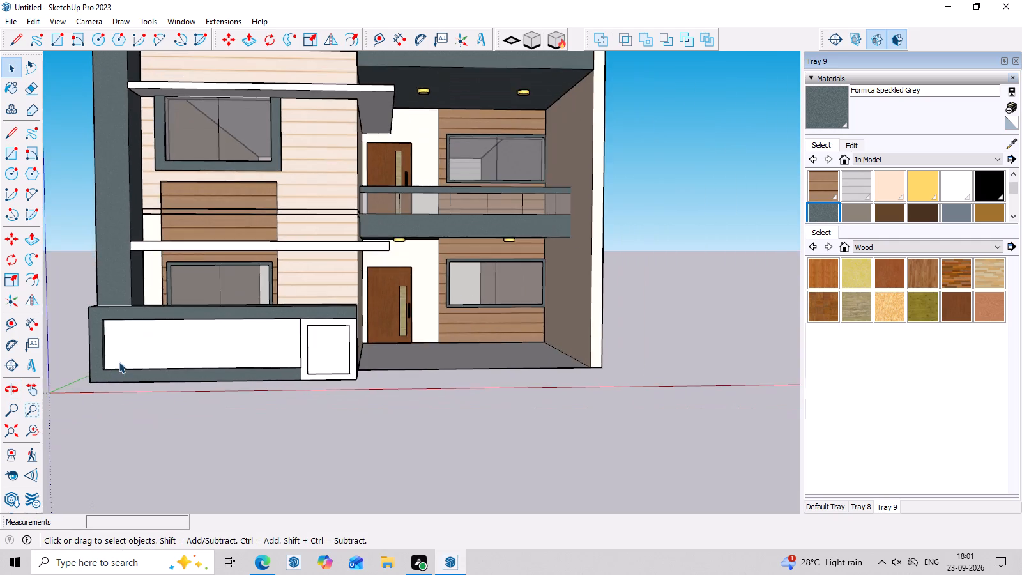
scroll(119, 362, "up", 3)
scroll(116, 335, "down", 8)
scroll(77, 336, "up", 9)
middle_click_drag(223, 405, 240, 368)
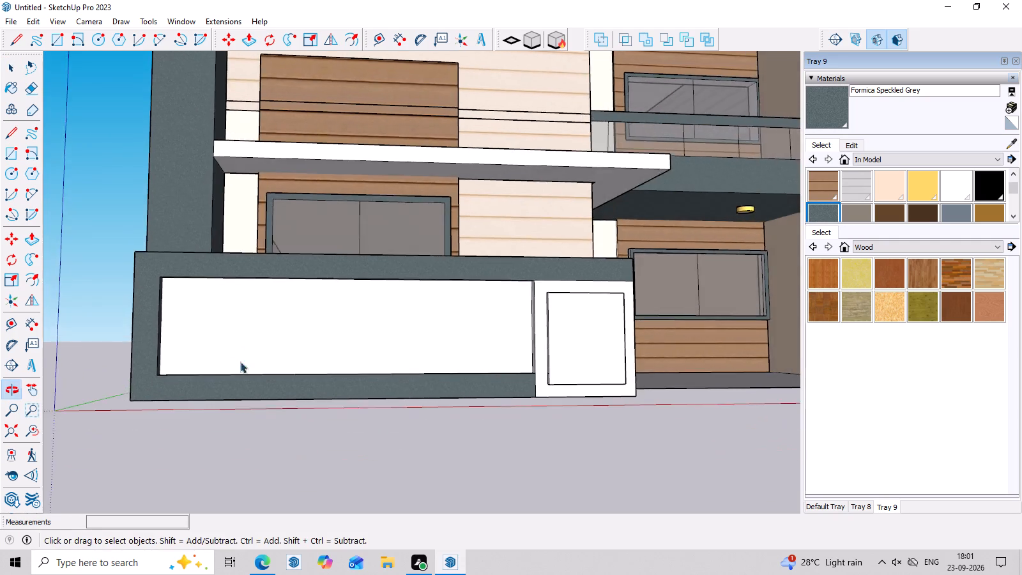
scroll(213, 333, "up", 6)
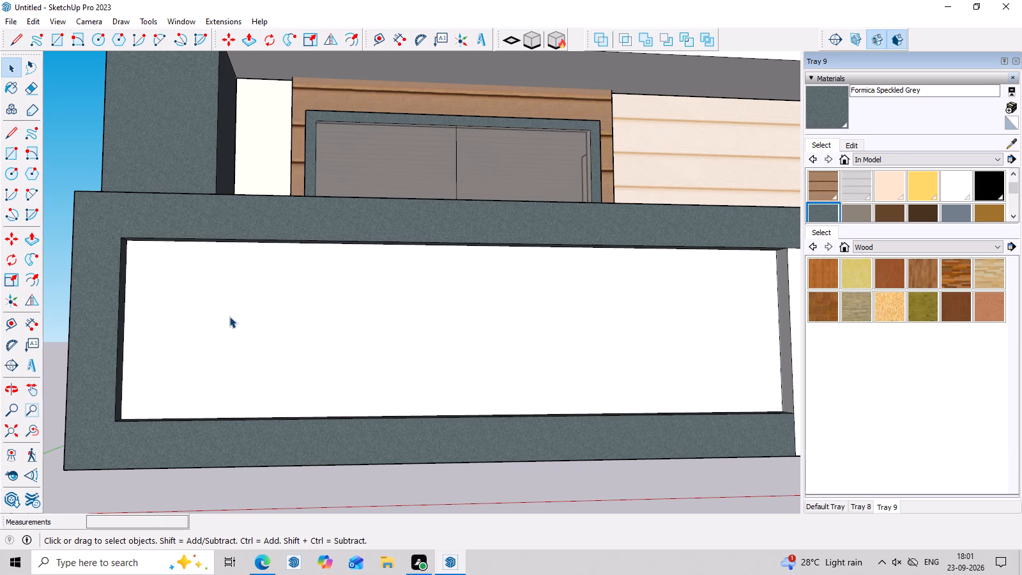
Draw a full-height rectangle about 3' 7" by 2' 11" at the outer end of the low wall's long recessed panel.
middle_click_drag(231, 302, 238, 220)
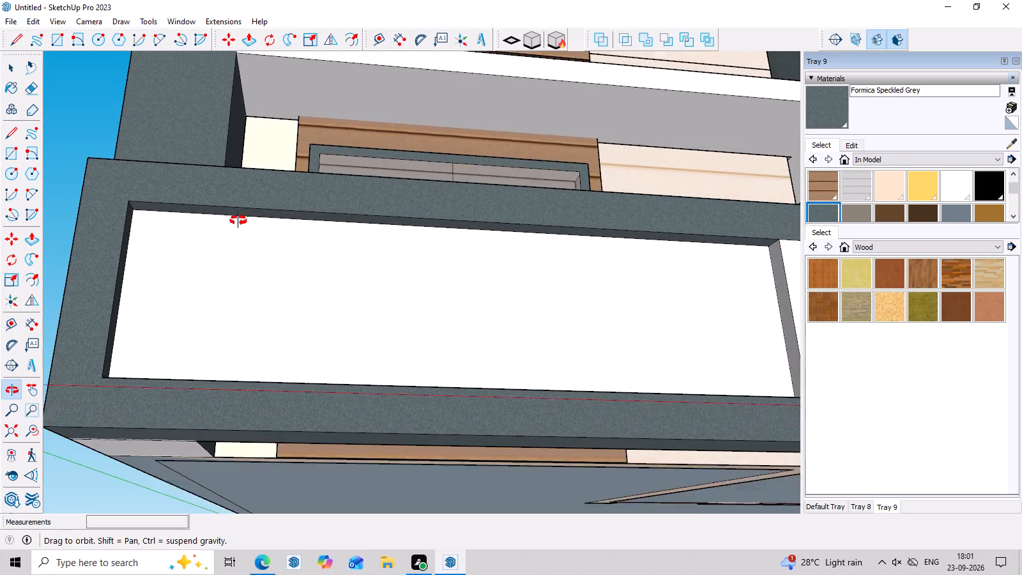
middle_click_drag(238, 220, 238, 220)
key("r")
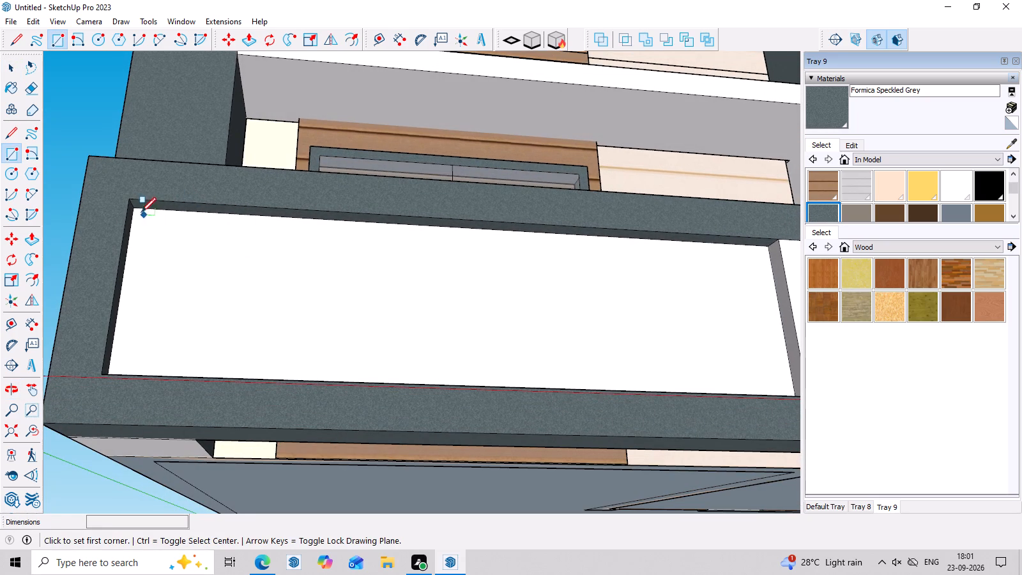
left_click(137, 208)
middle_click_drag(369, 332, 370, 332)
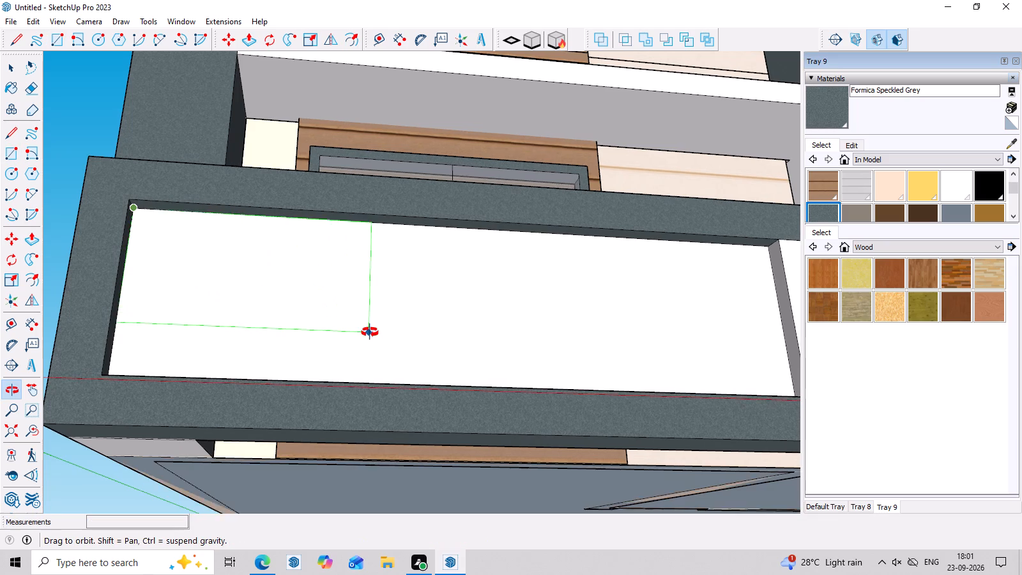
middle_click_drag(370, 332, 370, 411)
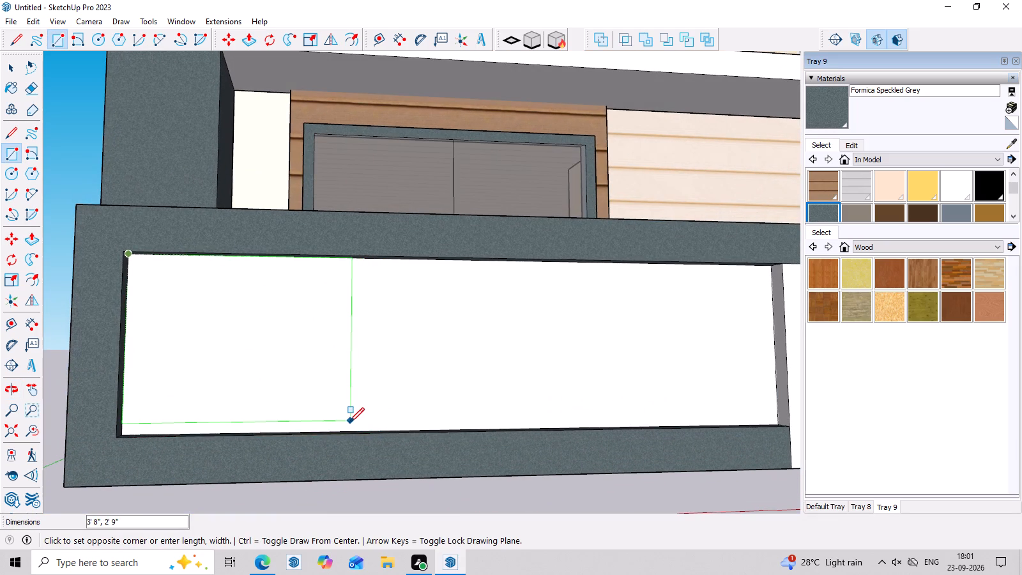
middle_click_drag(349, 423, 349, 463)
scroll(347, 443, "up", 9)
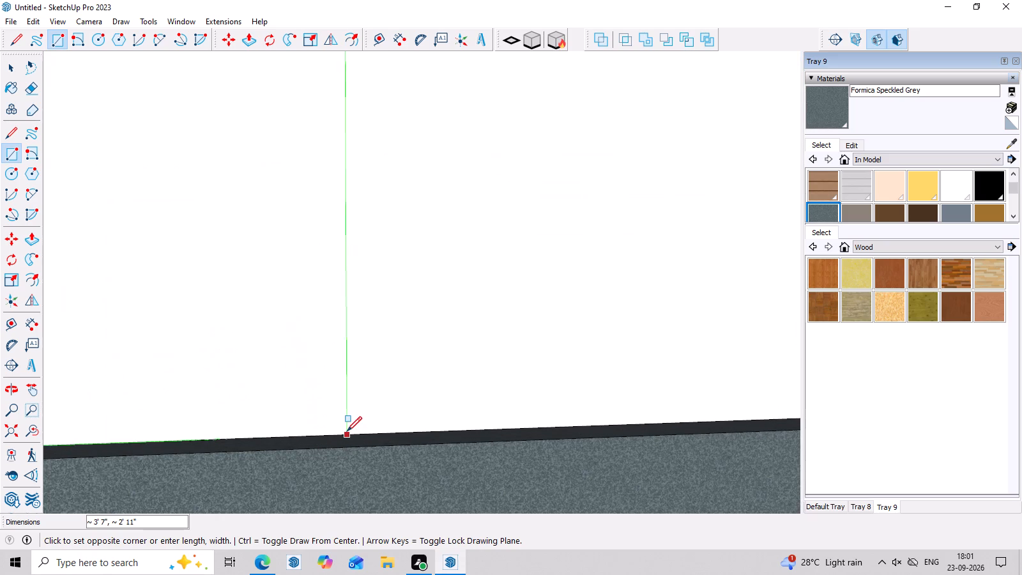
left_click(348, 431)
scroll(357, 411, "down", 13)
middle_click_drag(464, 321, 461, 321)
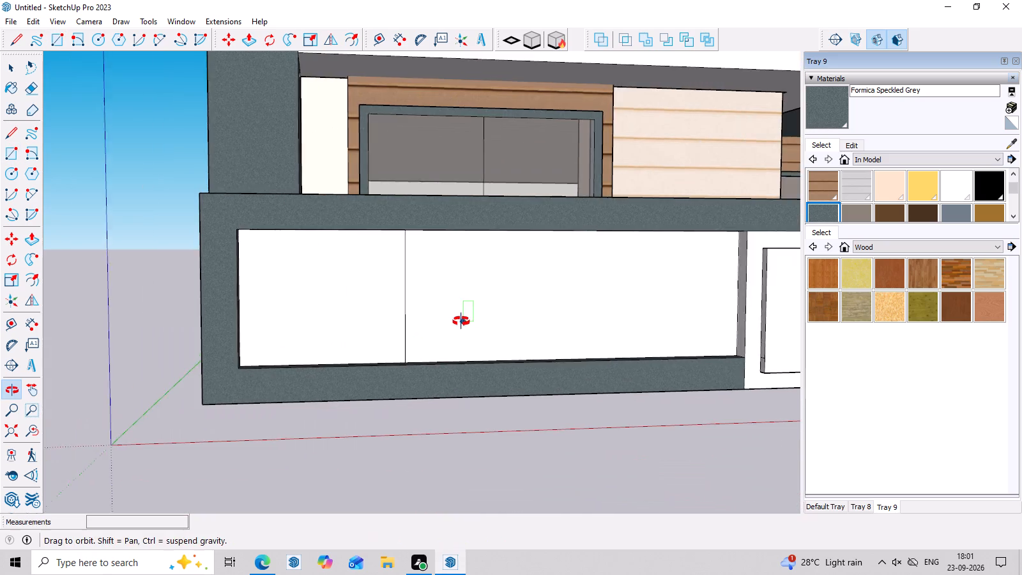
middle_click_drag(461, 321, 431, 270)
key("space")
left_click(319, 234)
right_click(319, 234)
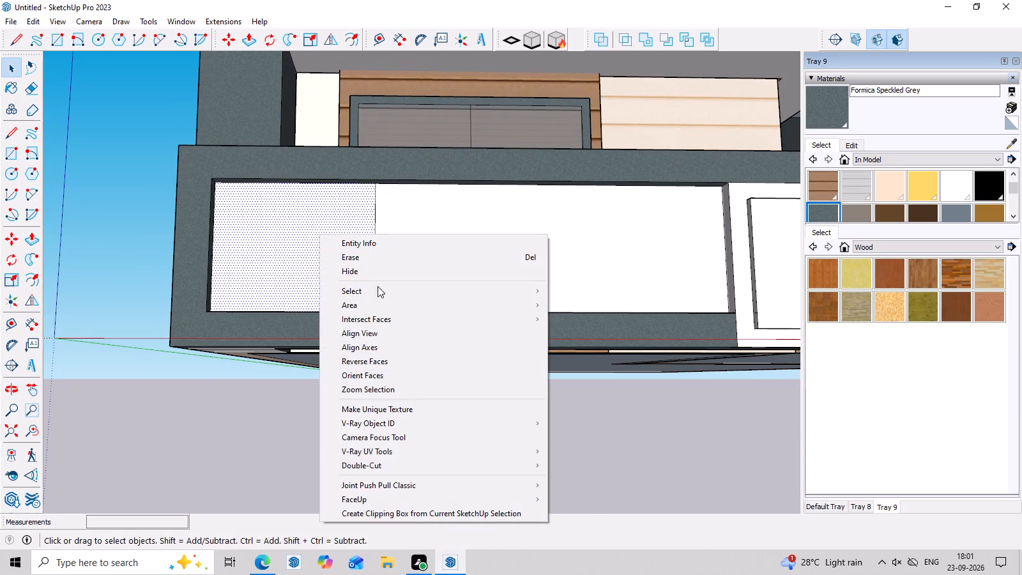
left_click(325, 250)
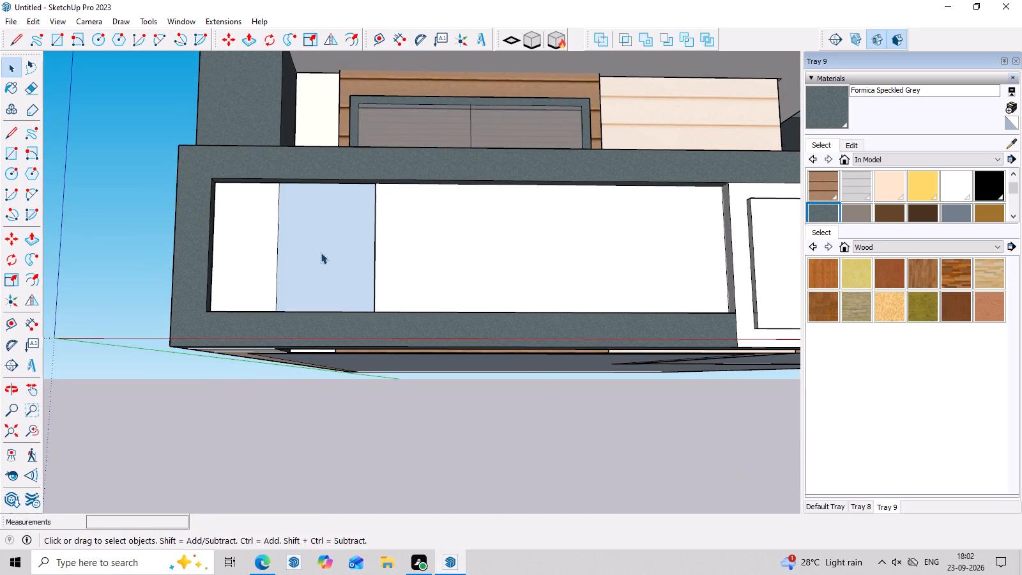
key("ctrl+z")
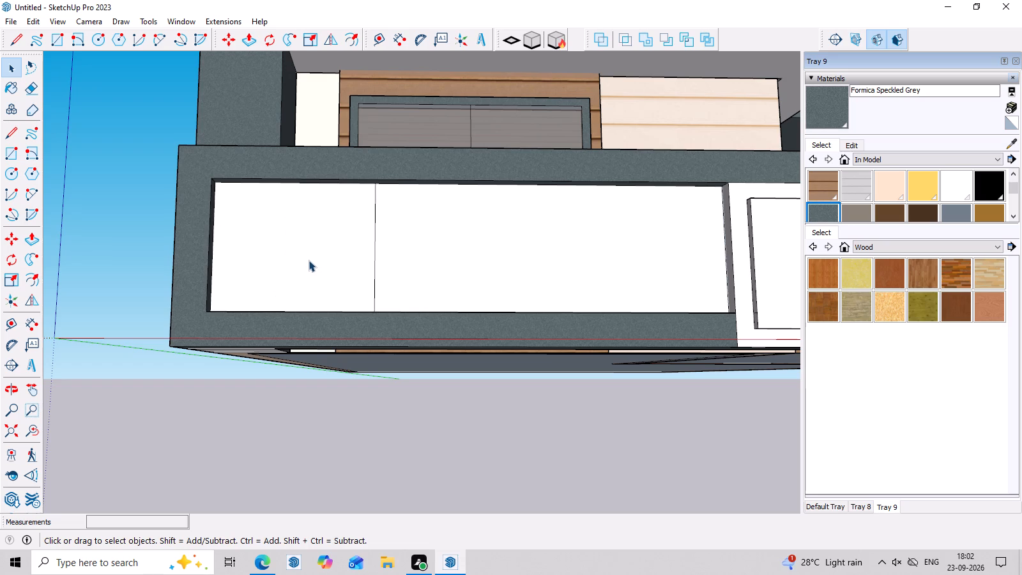
Make a group from the new rectangle's face and edges in the low wall's recess.
left_click(309, 260)
left_click(309, 260)
right_click(309, 260)
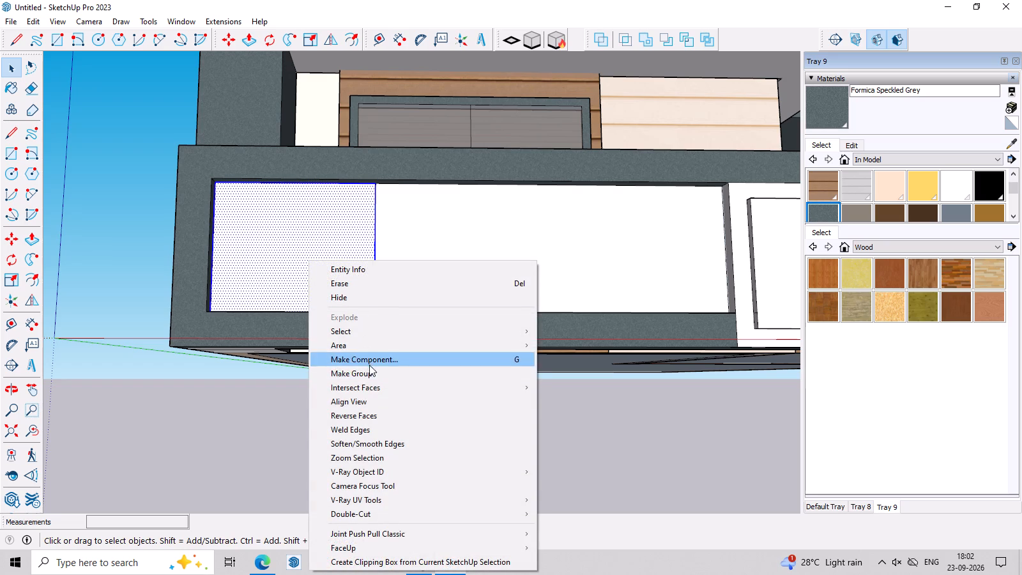
left_click(370, 378)
Draw a strip about 3' 7" by 3" along the top edge of the grouped rectangle in the recess.
middle_click(344, 254)
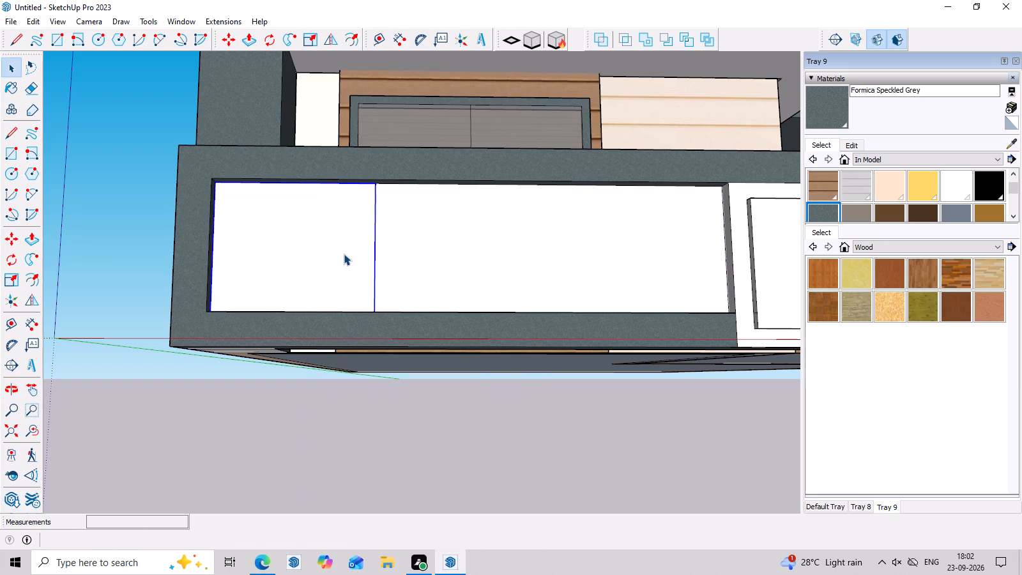
scroll(344, 254, "up", 5)
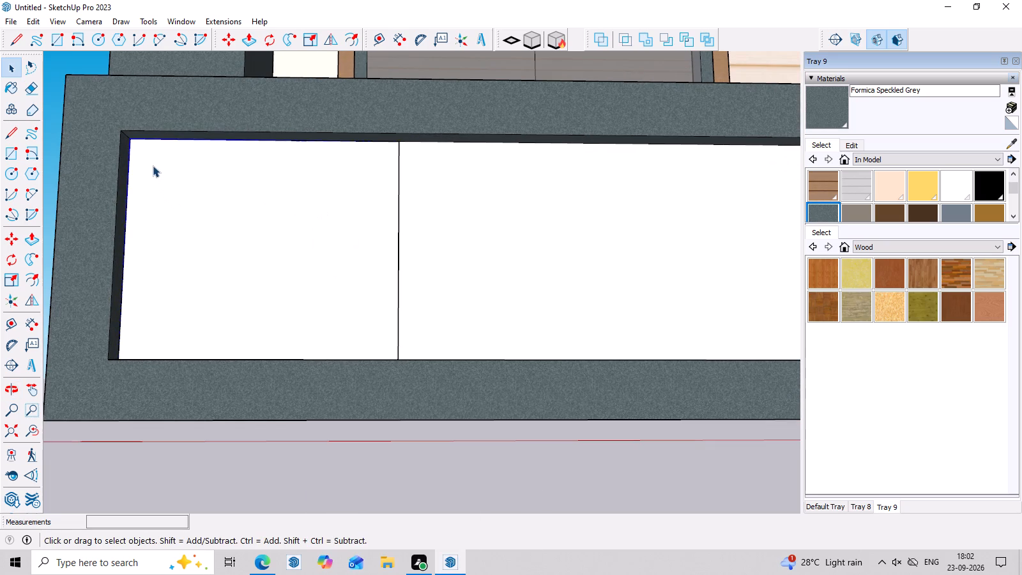
key("r")
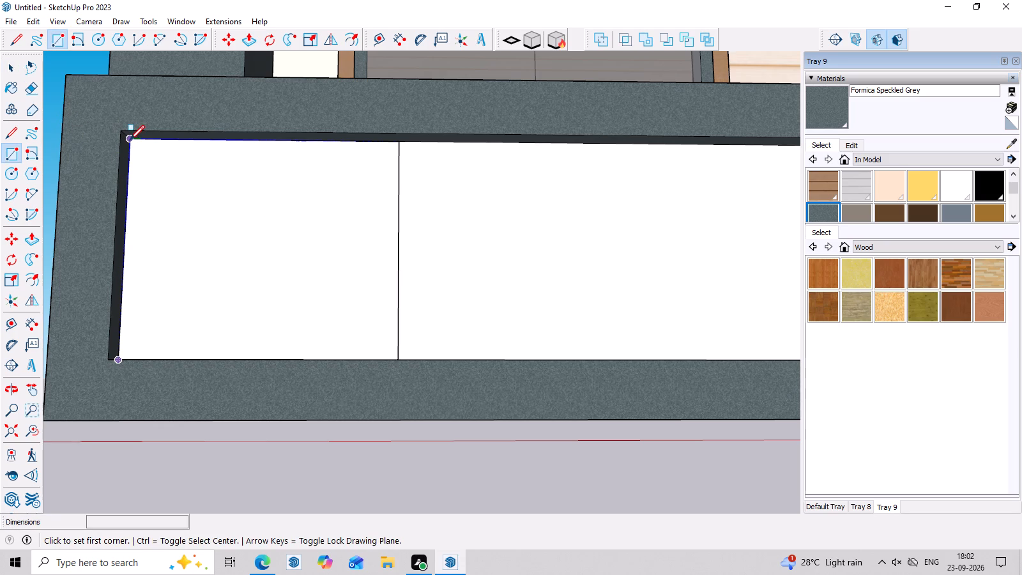
left_click(130, 140)
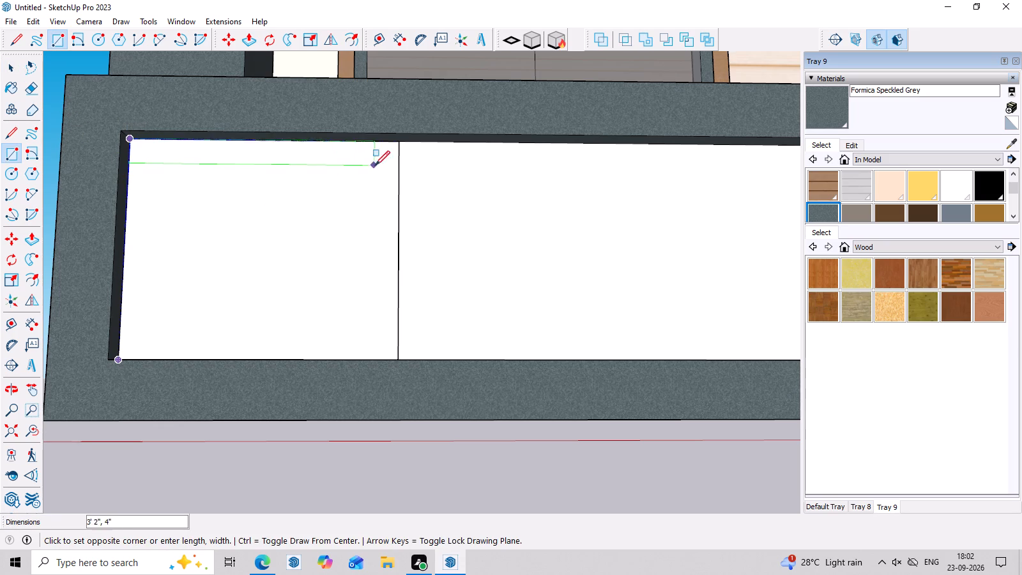
left_click(399, 157)
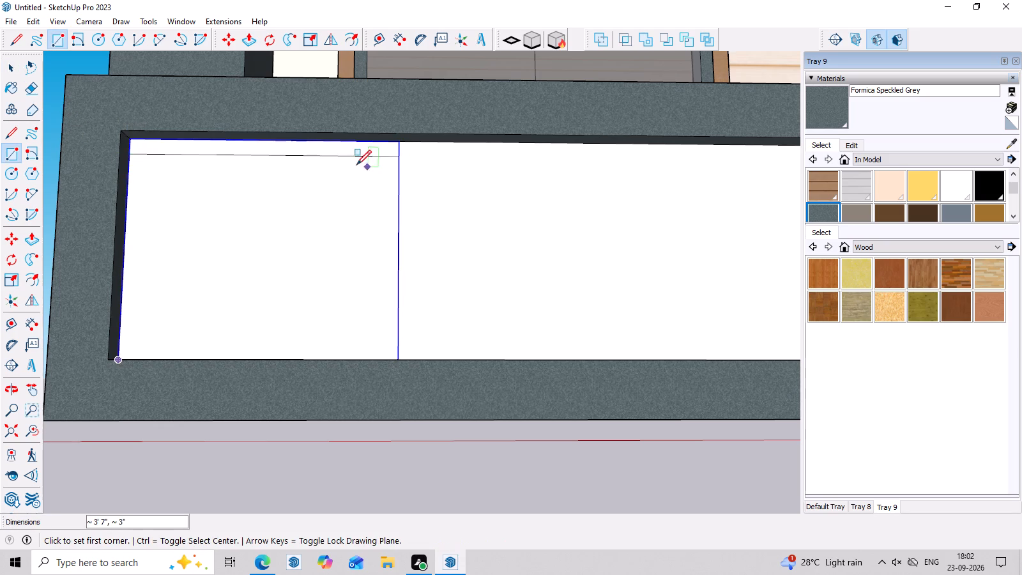
middle_click_drag(368, 155, 369, 180)
scroll(369, 178, "up", 3)
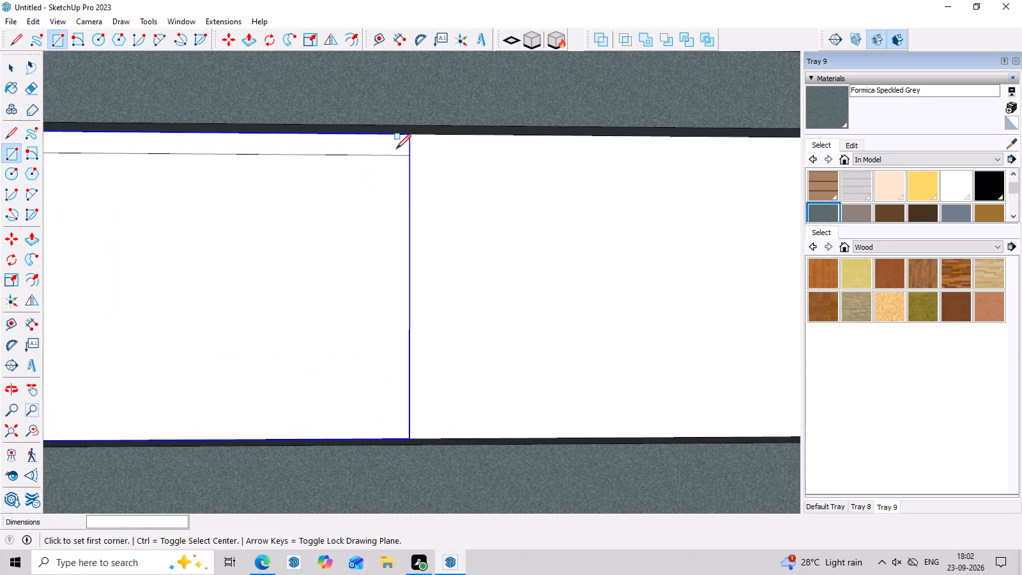
key("space")
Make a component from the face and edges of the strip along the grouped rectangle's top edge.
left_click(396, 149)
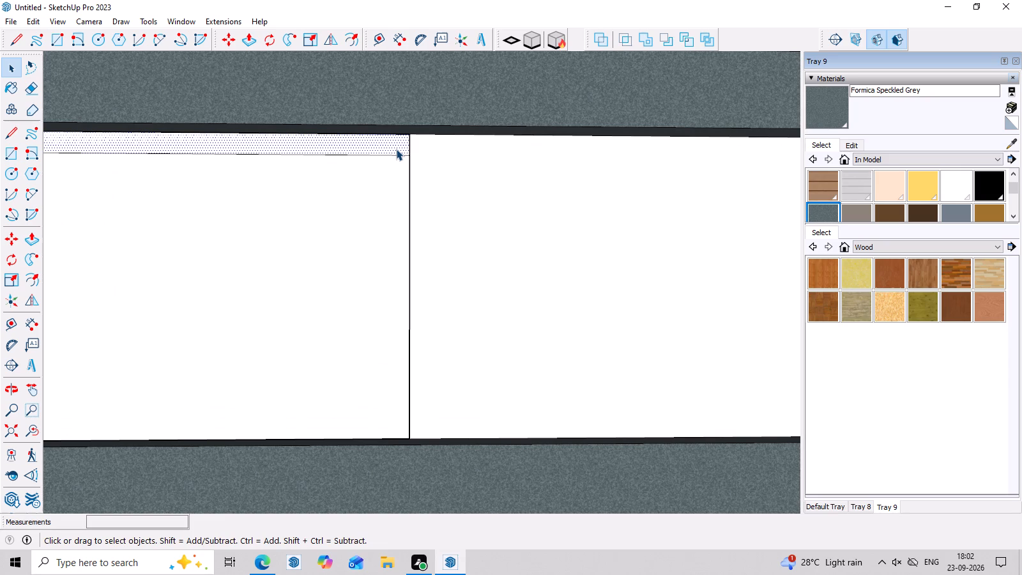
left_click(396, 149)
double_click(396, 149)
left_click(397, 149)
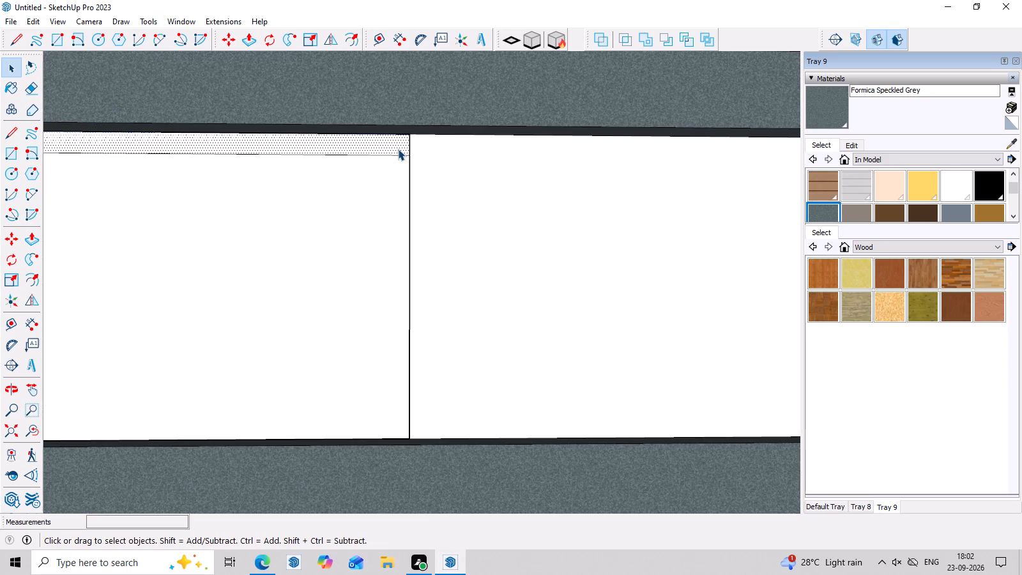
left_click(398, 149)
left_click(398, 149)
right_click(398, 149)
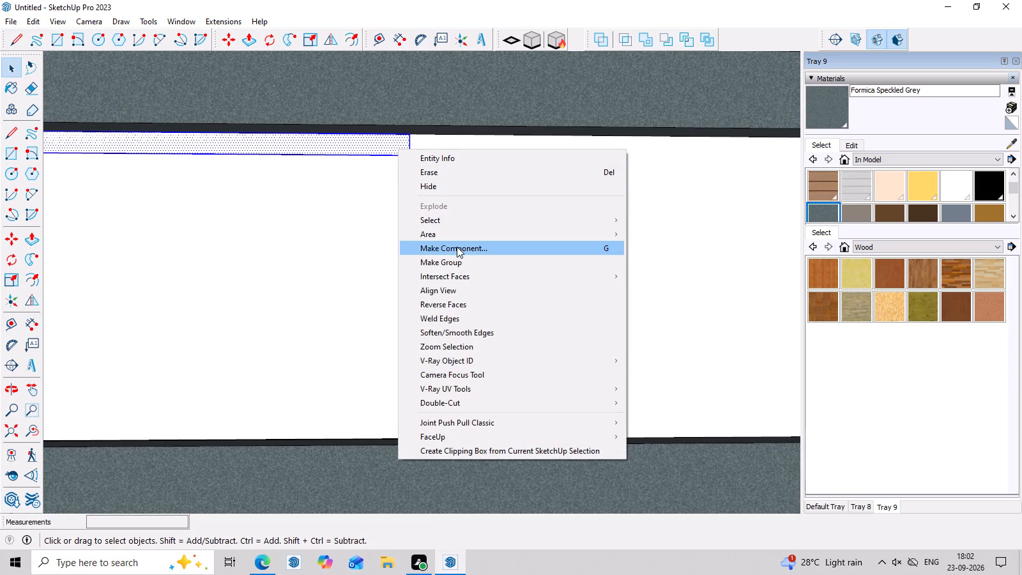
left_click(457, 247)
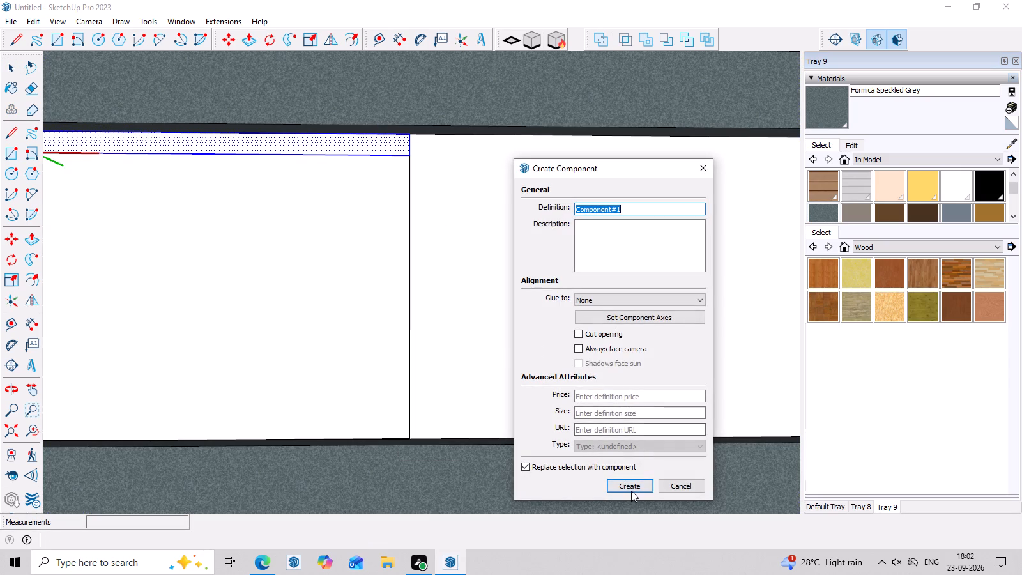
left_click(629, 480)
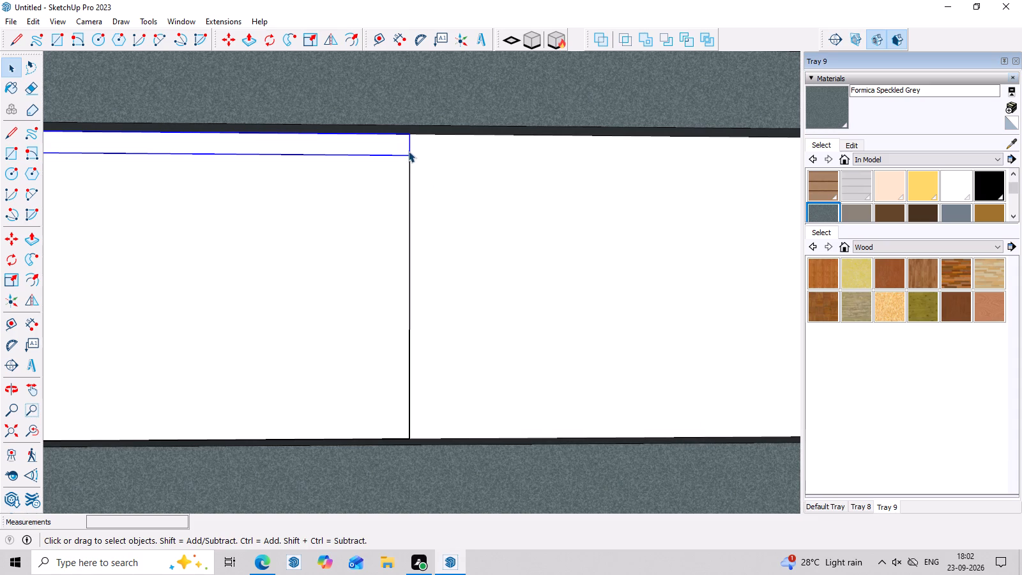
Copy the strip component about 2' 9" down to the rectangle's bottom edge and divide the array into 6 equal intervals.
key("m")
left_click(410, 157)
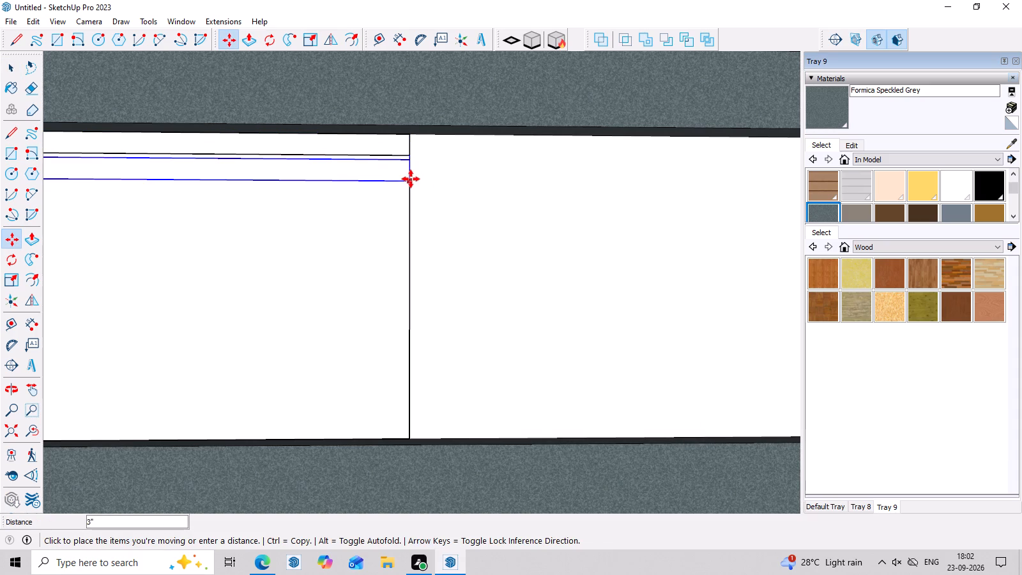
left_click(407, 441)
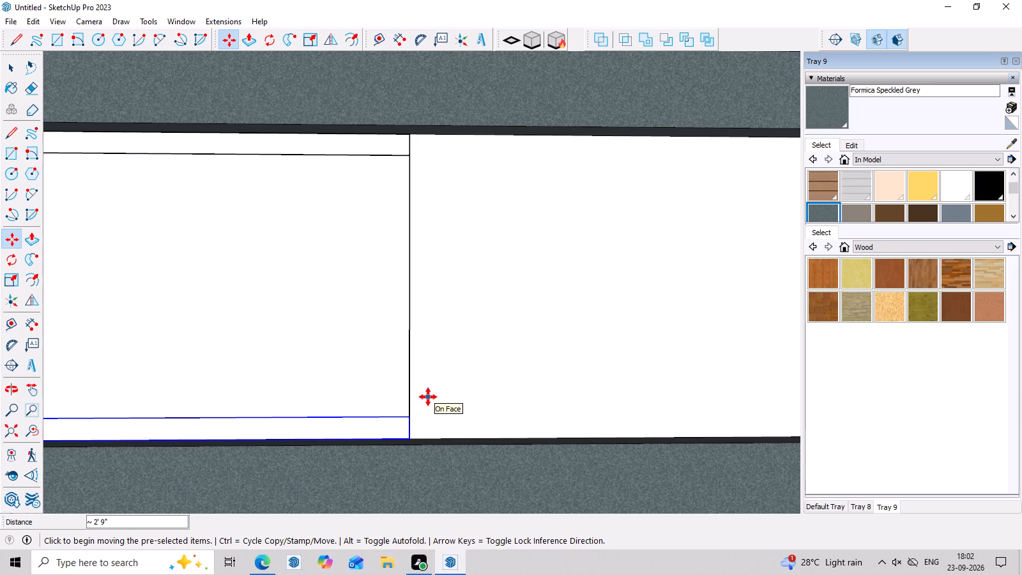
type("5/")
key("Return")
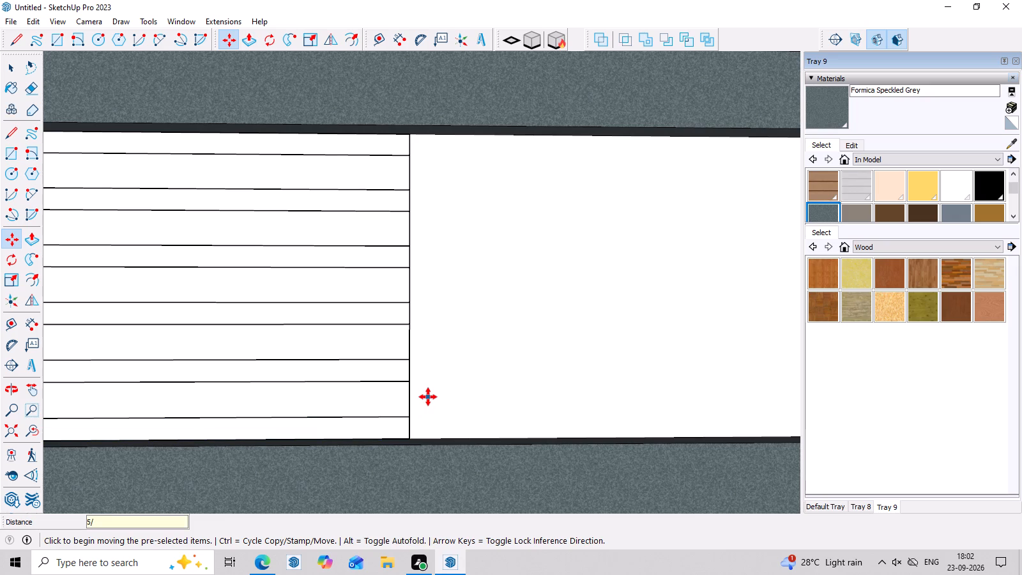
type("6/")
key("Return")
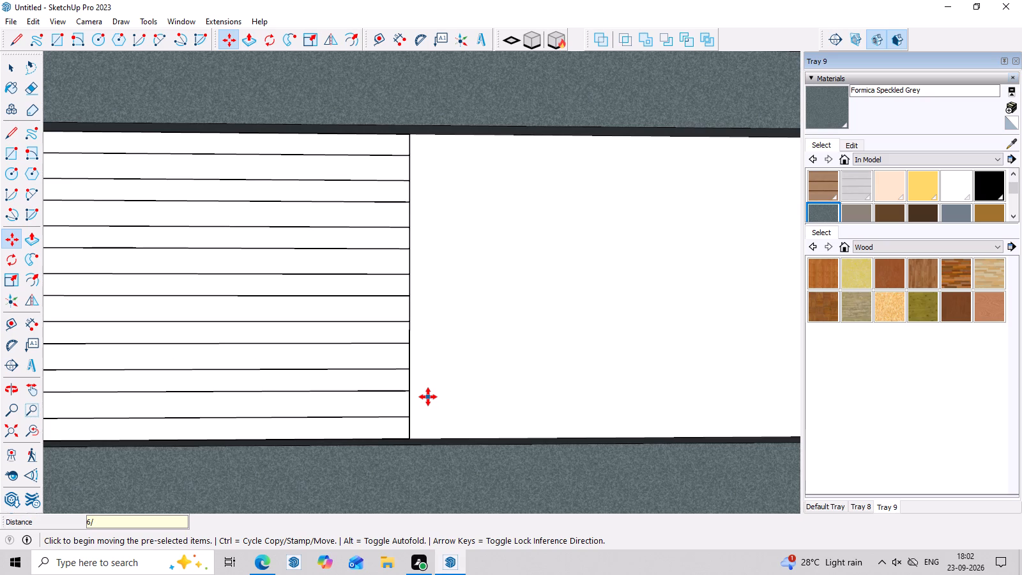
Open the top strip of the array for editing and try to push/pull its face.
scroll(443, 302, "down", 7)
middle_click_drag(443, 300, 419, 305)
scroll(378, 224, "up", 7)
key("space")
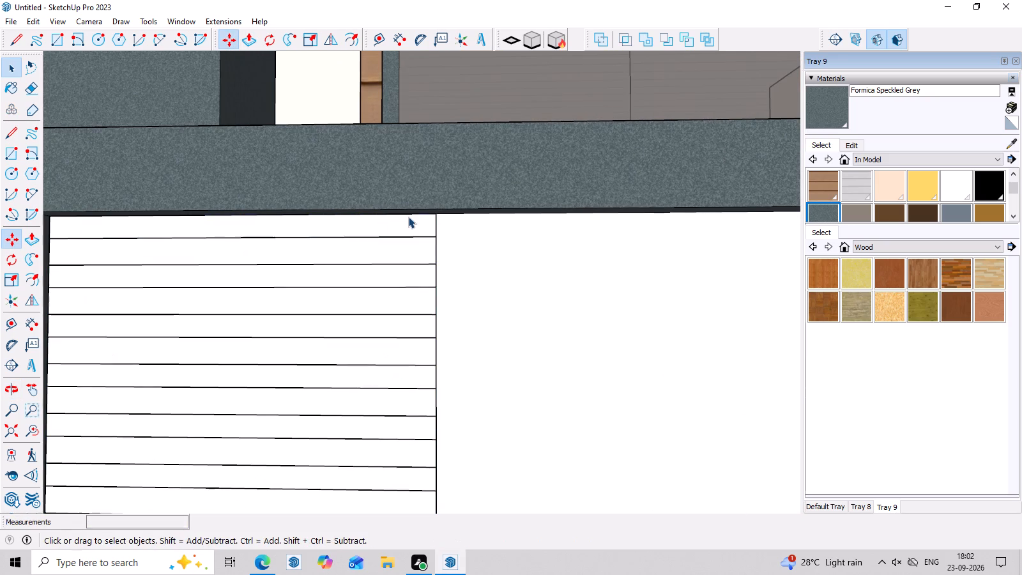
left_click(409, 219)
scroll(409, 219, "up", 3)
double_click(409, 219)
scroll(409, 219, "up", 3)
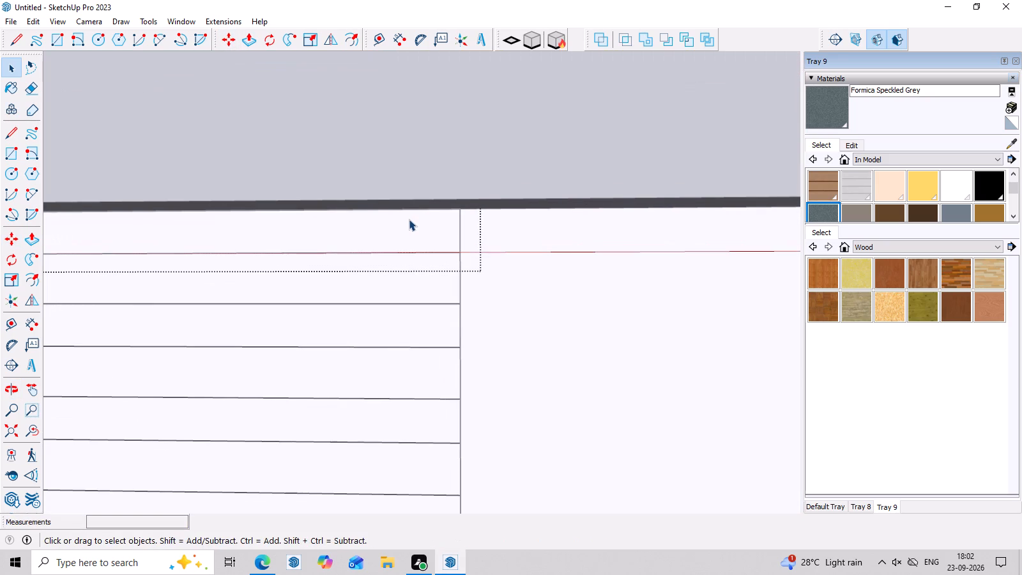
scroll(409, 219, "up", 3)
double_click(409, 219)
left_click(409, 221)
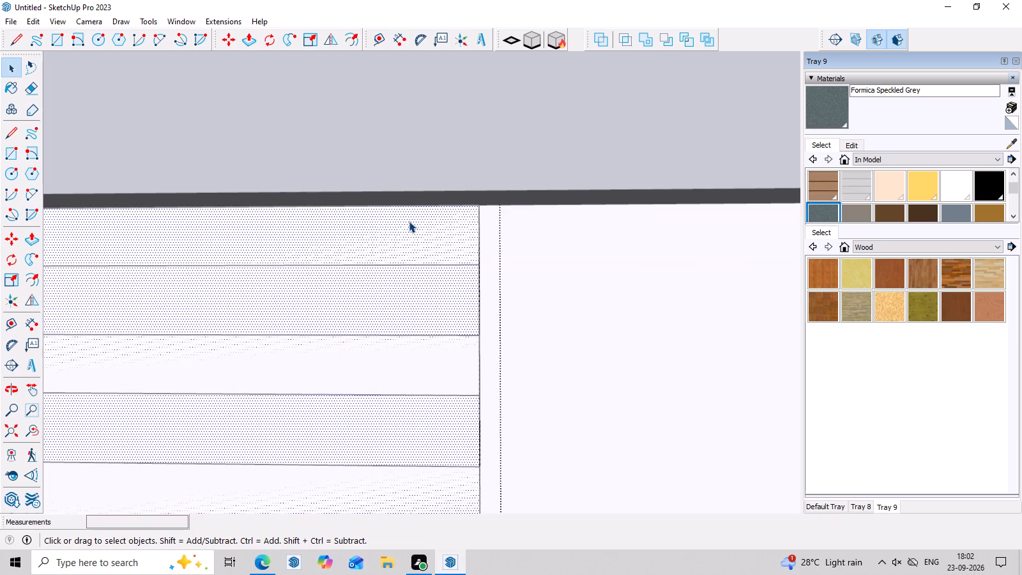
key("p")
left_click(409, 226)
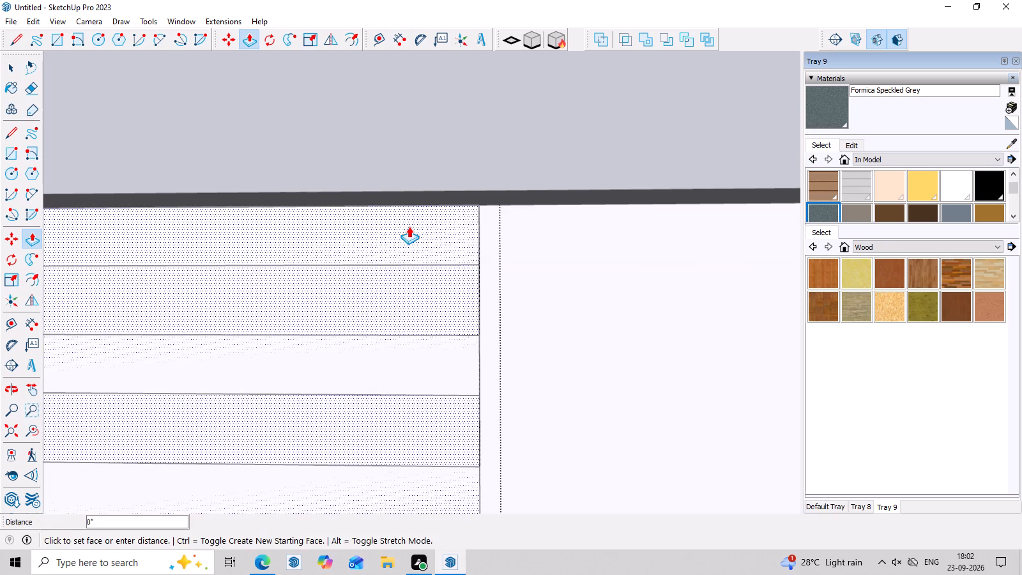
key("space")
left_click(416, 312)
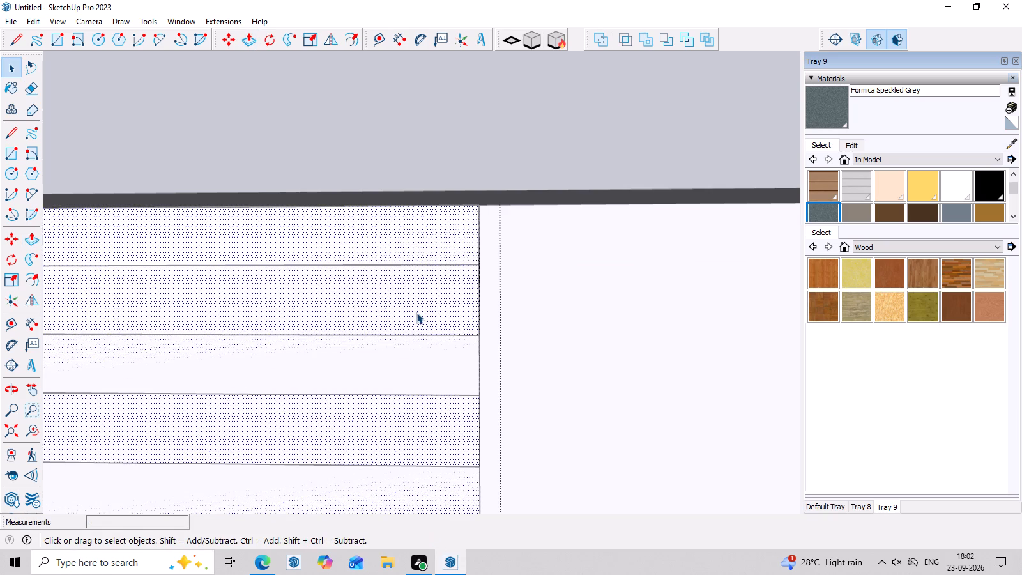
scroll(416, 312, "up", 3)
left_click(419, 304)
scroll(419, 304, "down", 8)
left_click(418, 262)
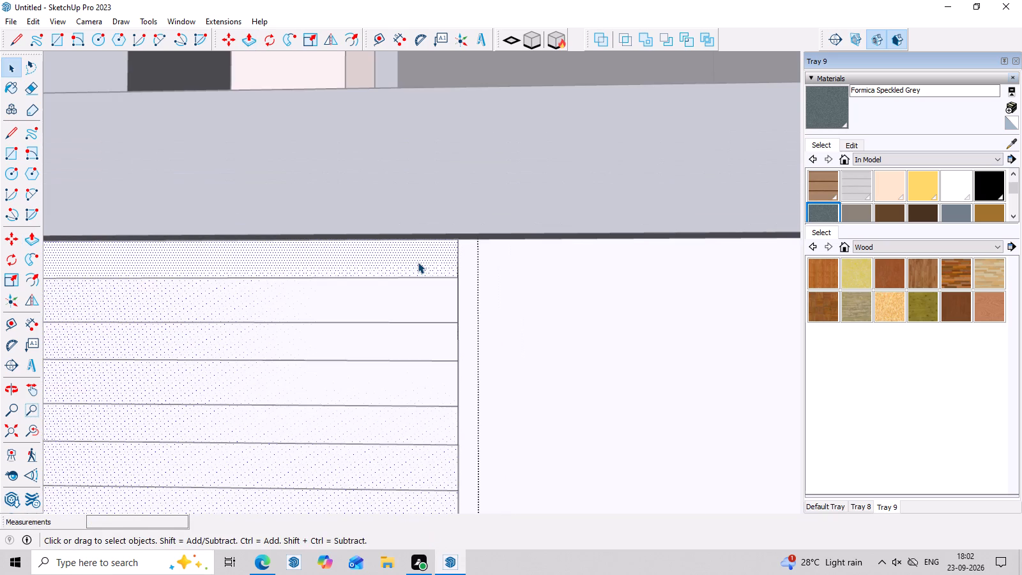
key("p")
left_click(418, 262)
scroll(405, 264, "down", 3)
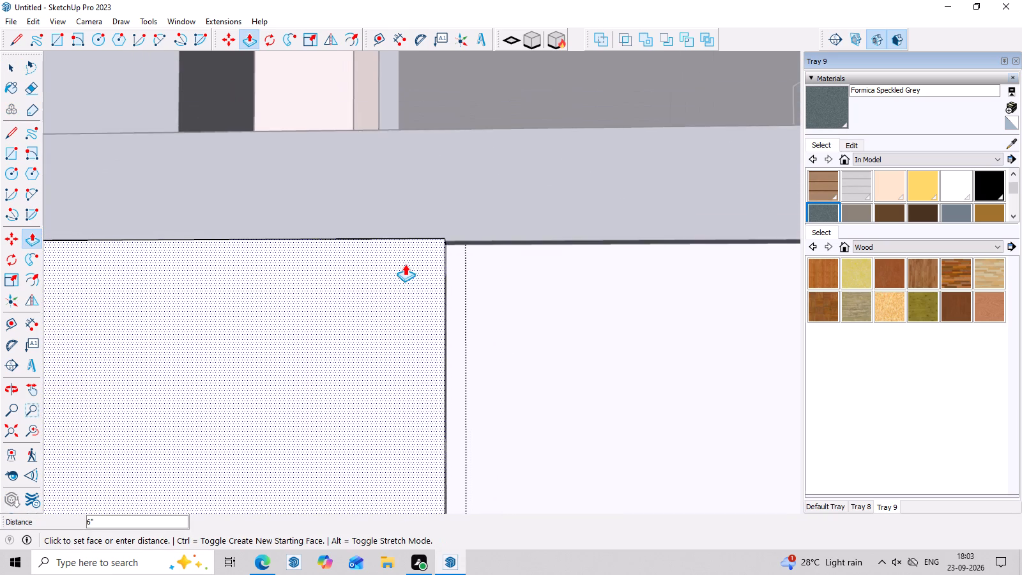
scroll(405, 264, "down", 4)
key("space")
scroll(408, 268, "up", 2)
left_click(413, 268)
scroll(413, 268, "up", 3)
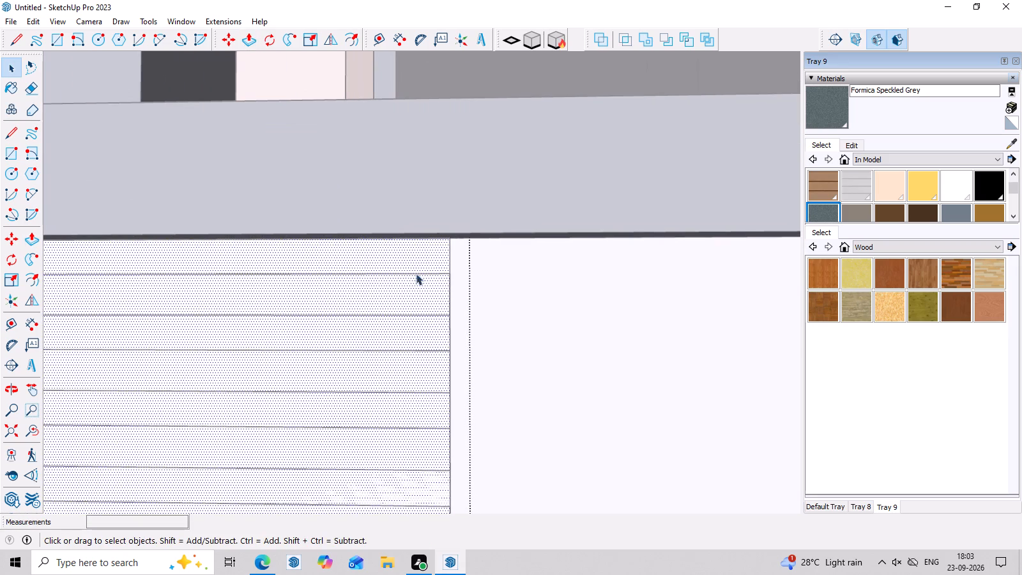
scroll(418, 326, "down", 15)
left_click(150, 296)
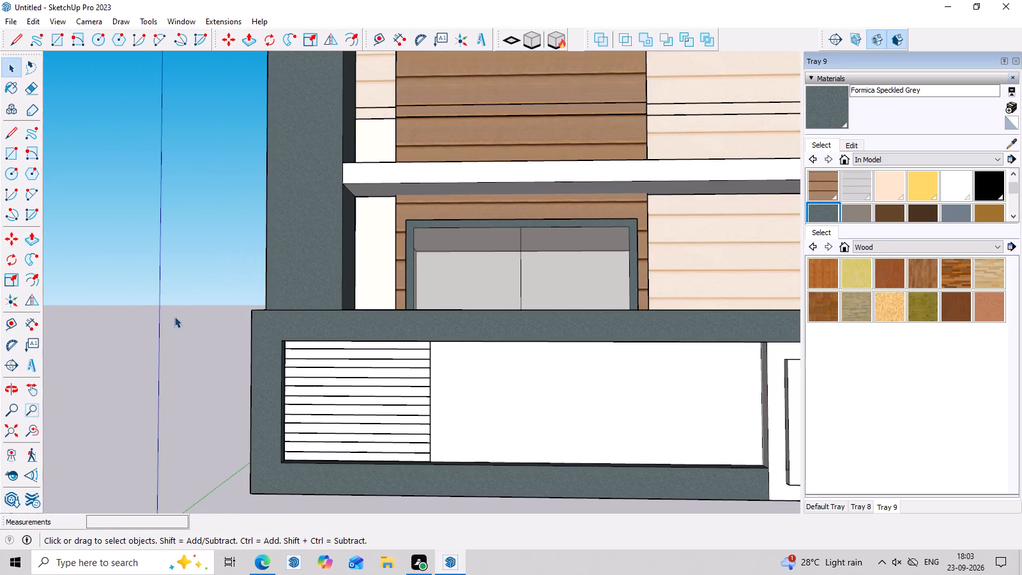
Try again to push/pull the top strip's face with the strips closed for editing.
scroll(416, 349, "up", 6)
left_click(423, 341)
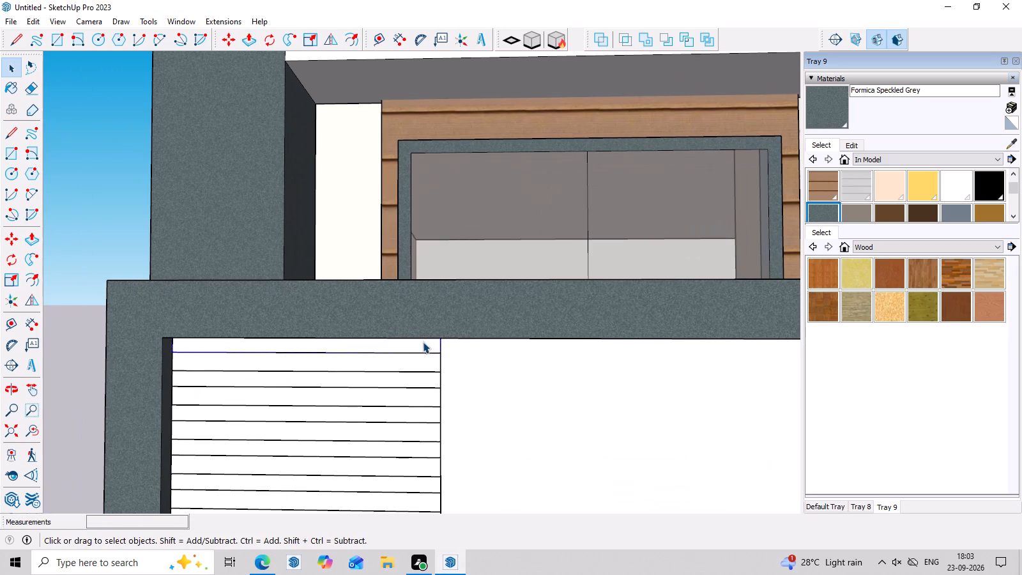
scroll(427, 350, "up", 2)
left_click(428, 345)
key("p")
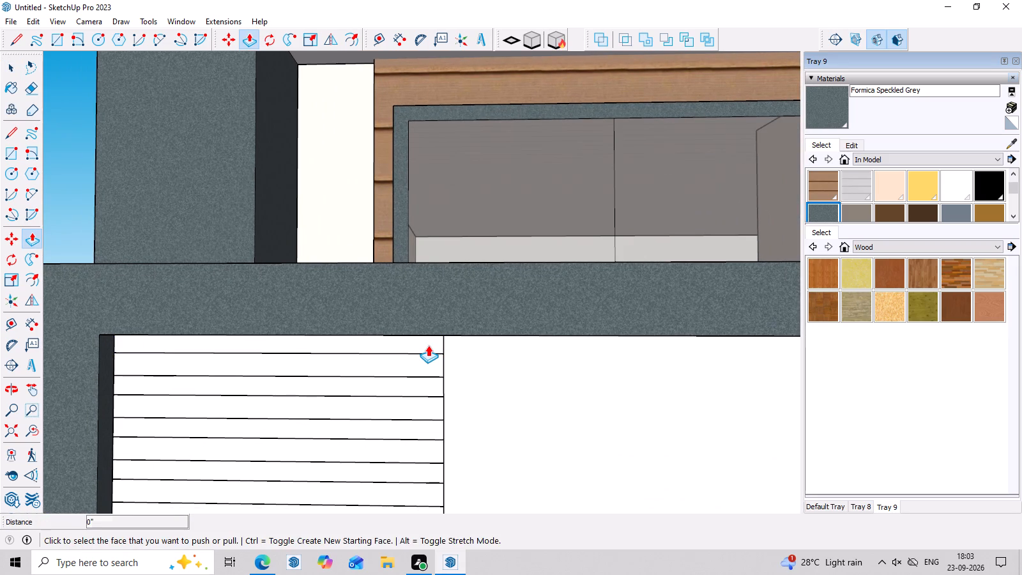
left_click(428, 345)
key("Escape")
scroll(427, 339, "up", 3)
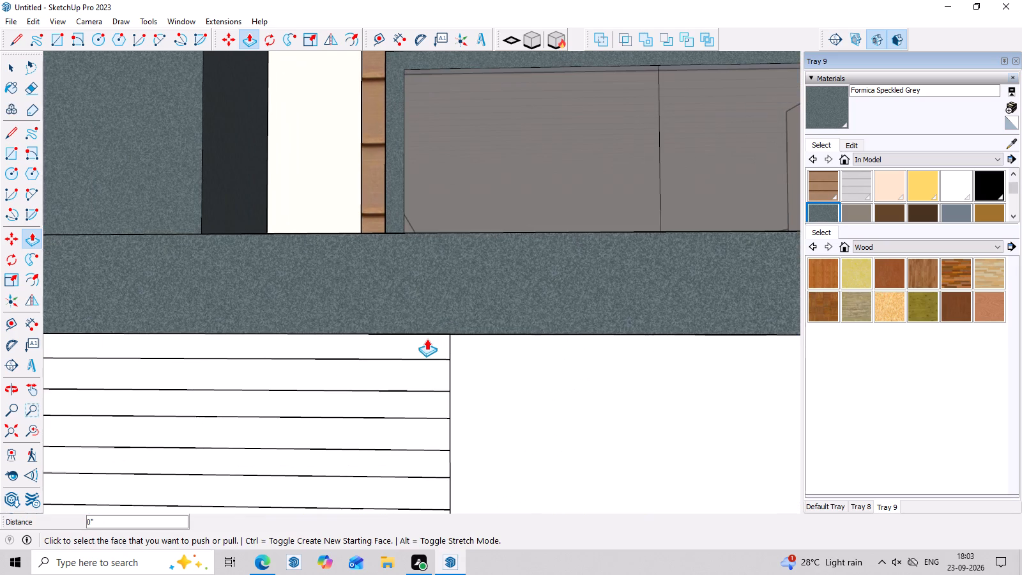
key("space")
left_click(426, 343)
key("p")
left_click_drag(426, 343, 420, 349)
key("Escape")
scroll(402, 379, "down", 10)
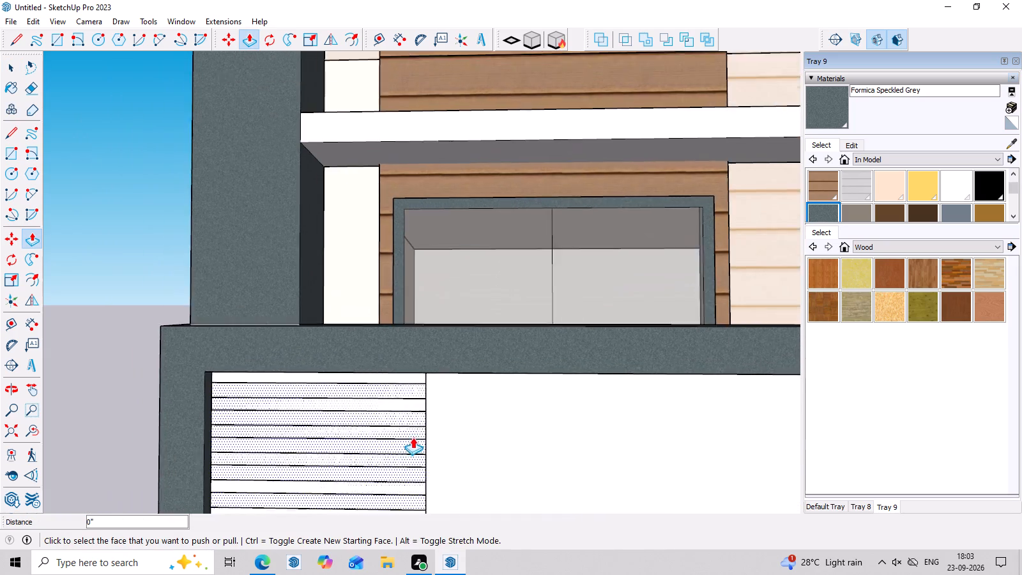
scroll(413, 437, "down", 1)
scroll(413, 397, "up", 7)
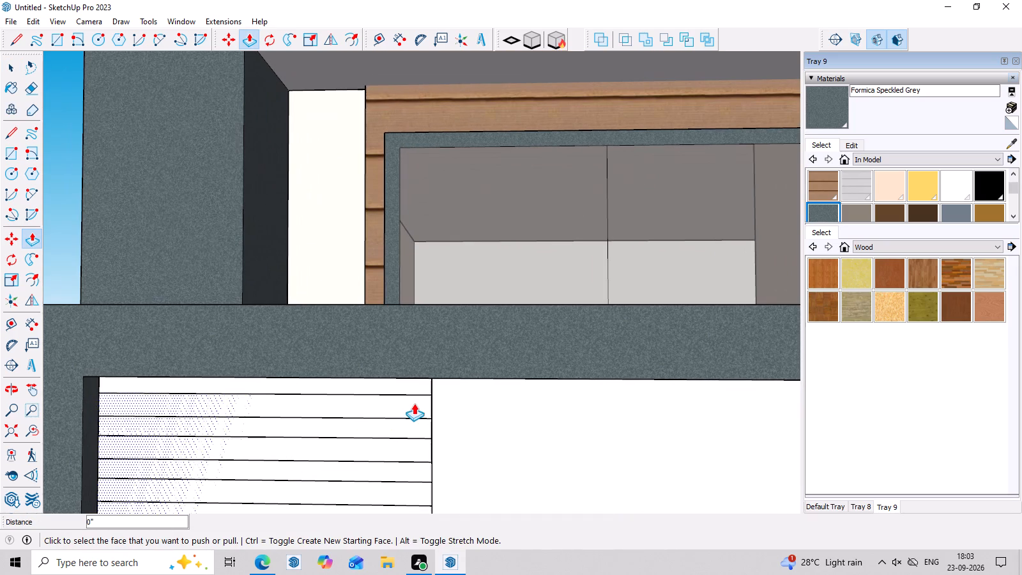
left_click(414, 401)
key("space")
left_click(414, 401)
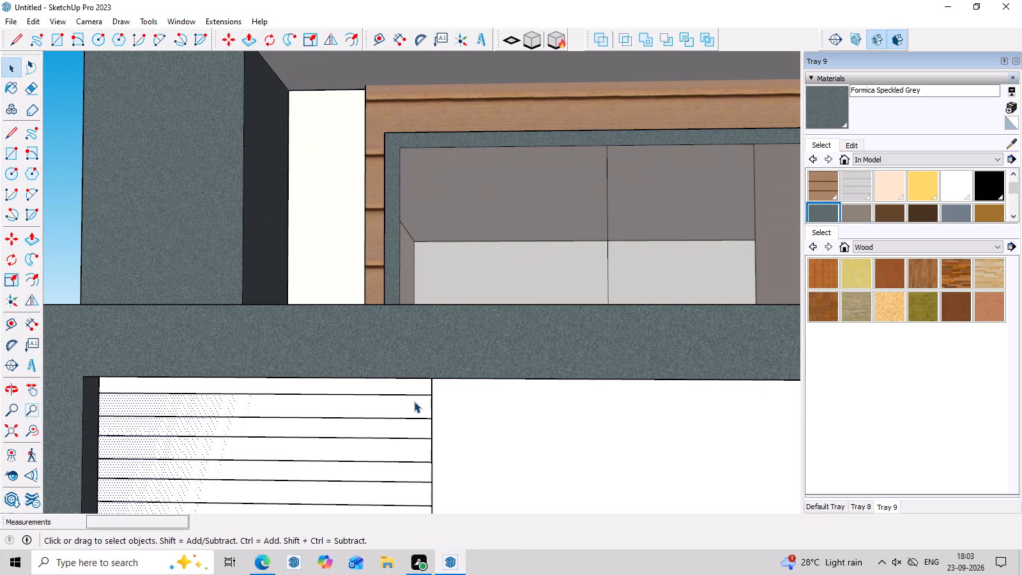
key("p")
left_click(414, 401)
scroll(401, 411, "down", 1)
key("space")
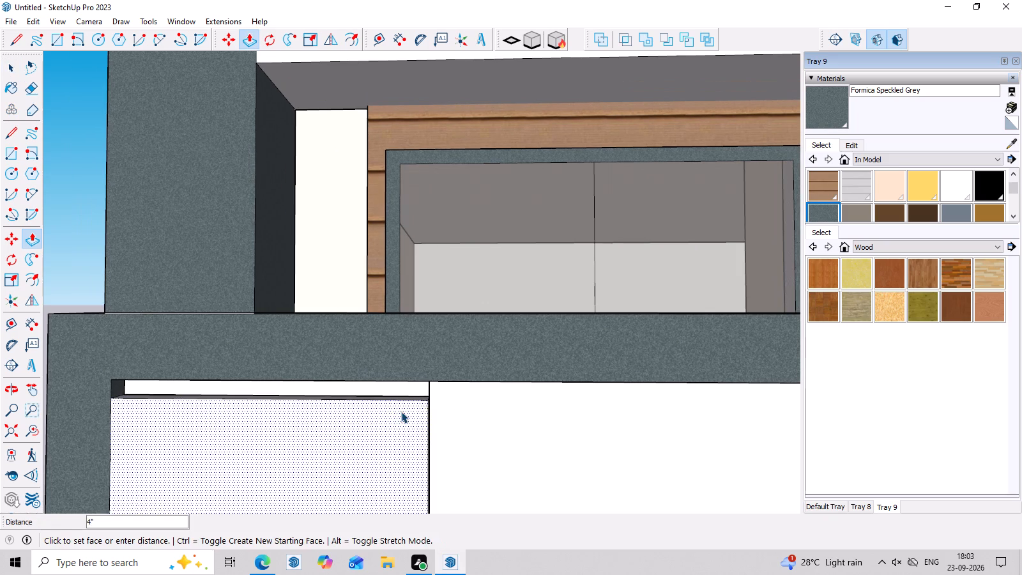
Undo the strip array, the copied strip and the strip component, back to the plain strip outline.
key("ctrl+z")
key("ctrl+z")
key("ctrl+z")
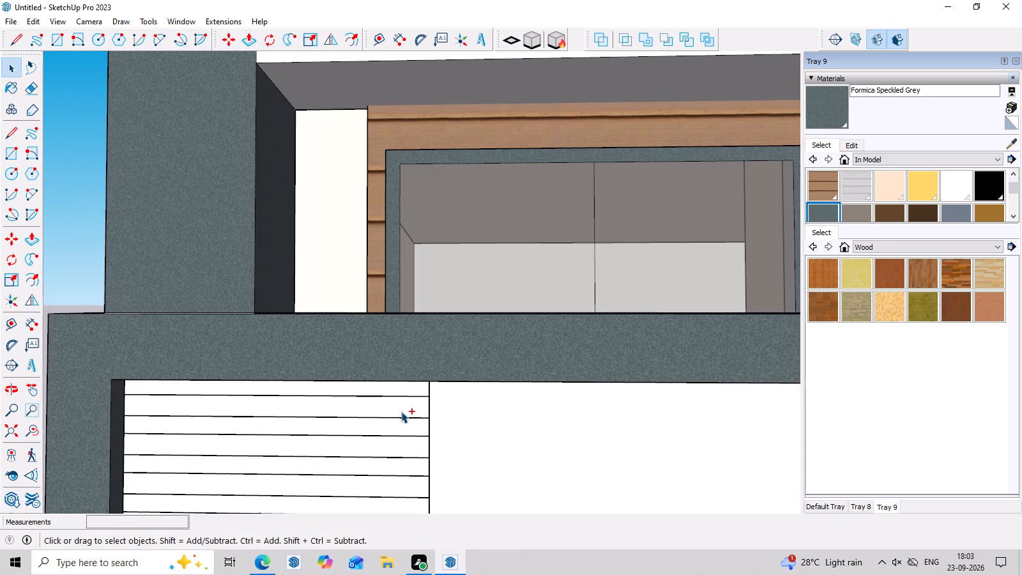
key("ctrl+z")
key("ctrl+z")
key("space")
Make a component from the face and edges of the strip at the top of the recess's rectangle.
scroll(400, 386, "up", 3)
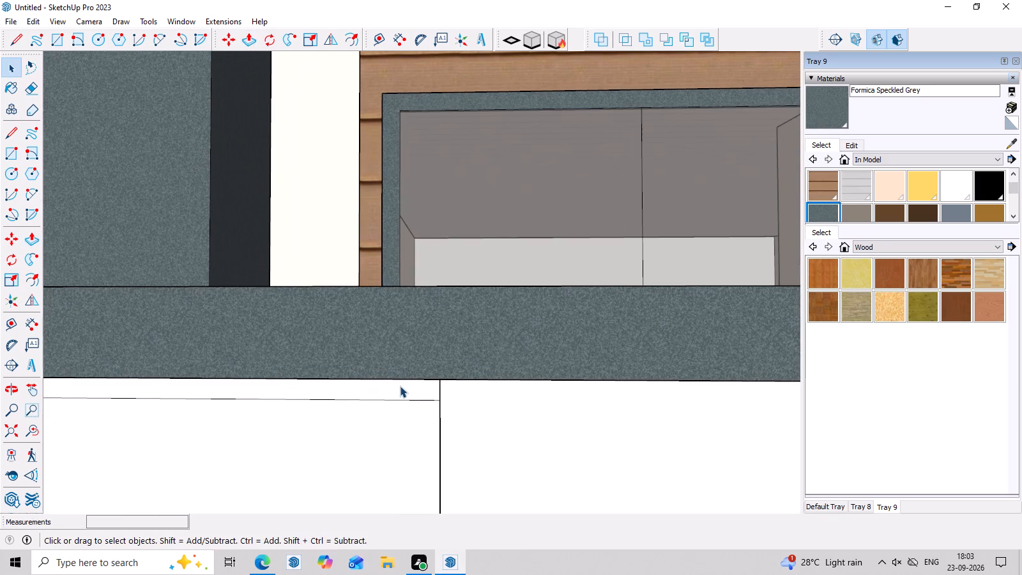
left_click(400, 386)
scroll(400, 388, "up", 3)
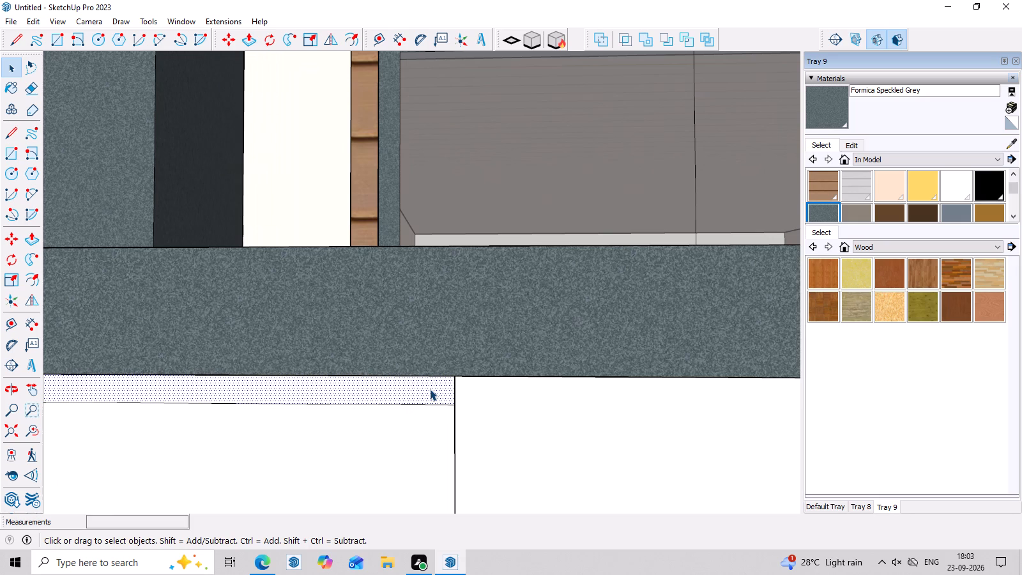
triple_click(430, 389)
left_click(430, 389)
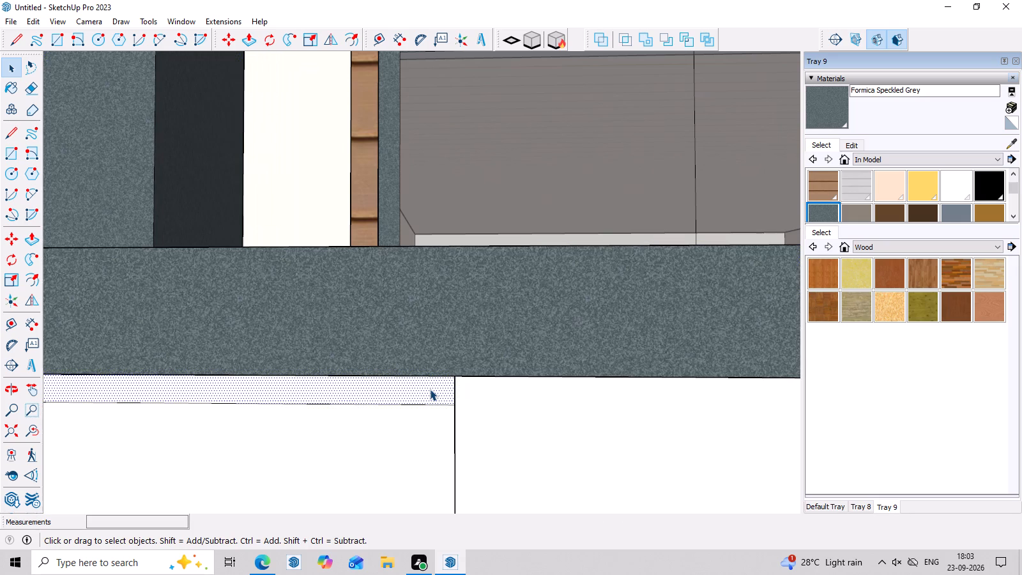
left_click(430, 389)
right_click(430, 389)
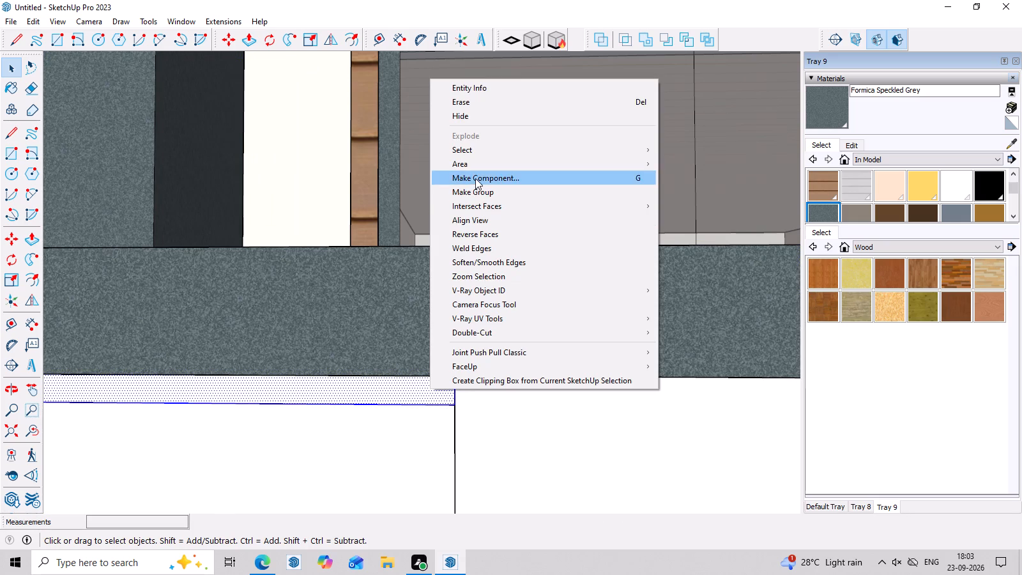
left_click(475, 178)
left_click(623, 486)
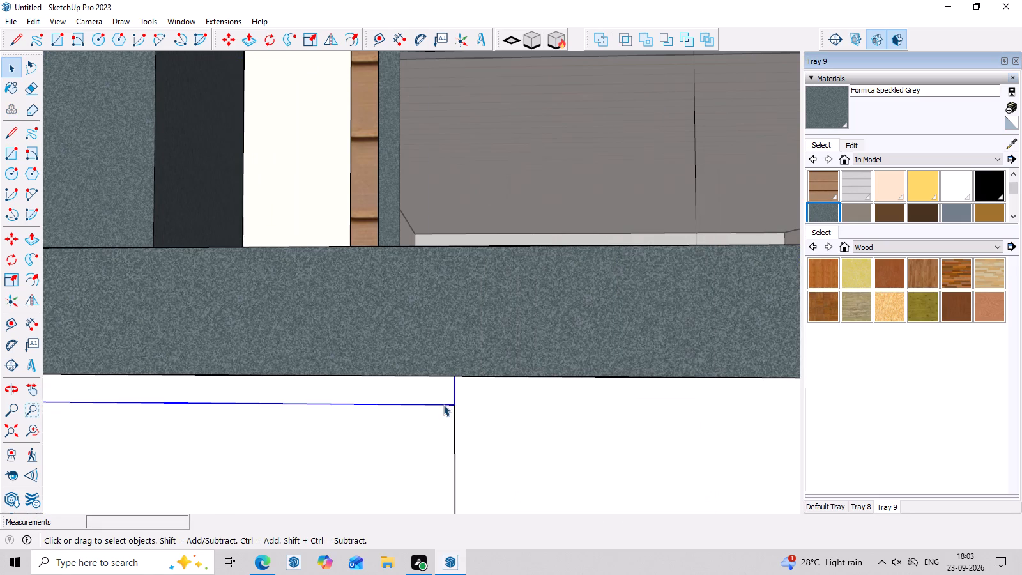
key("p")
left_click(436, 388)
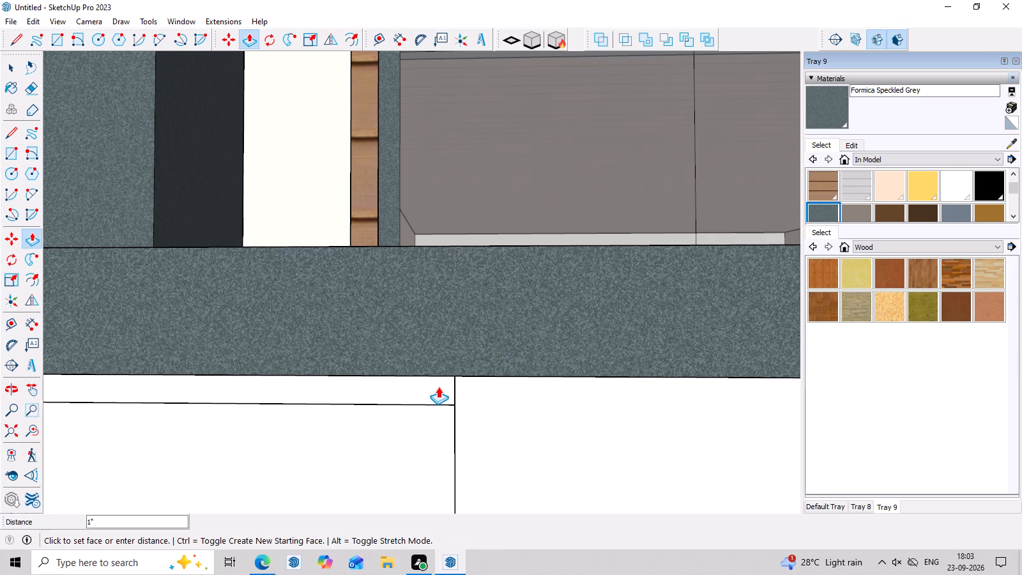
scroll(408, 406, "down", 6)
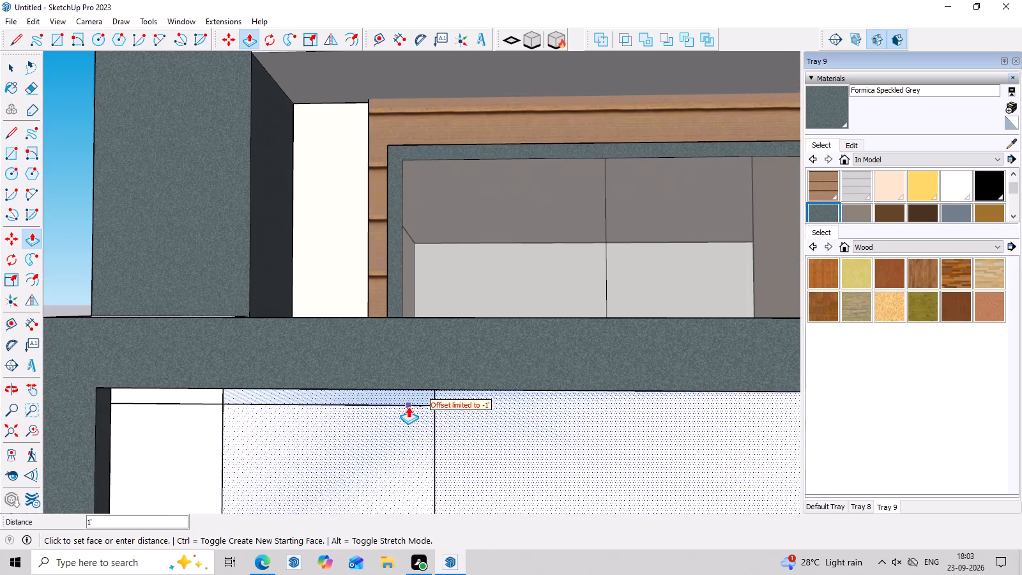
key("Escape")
Open the strip component at the top of the recess for editing and push/pull its face by 1".
middle_click_drag(403, 401, 362, 401)
key("space")
left_click(361, 401)
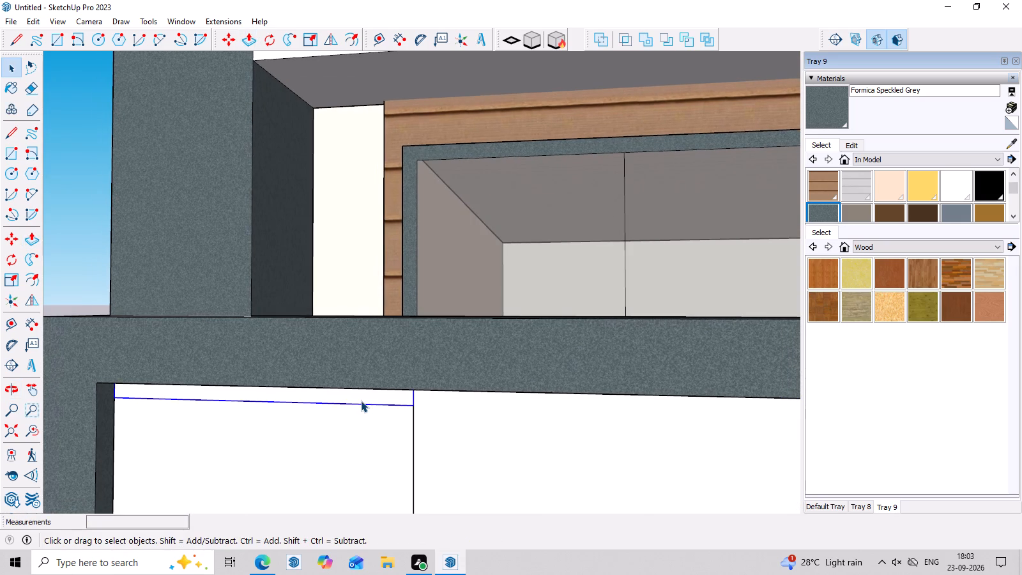
scroll(361, 401, "up", 2)
triple_click(374, 399)
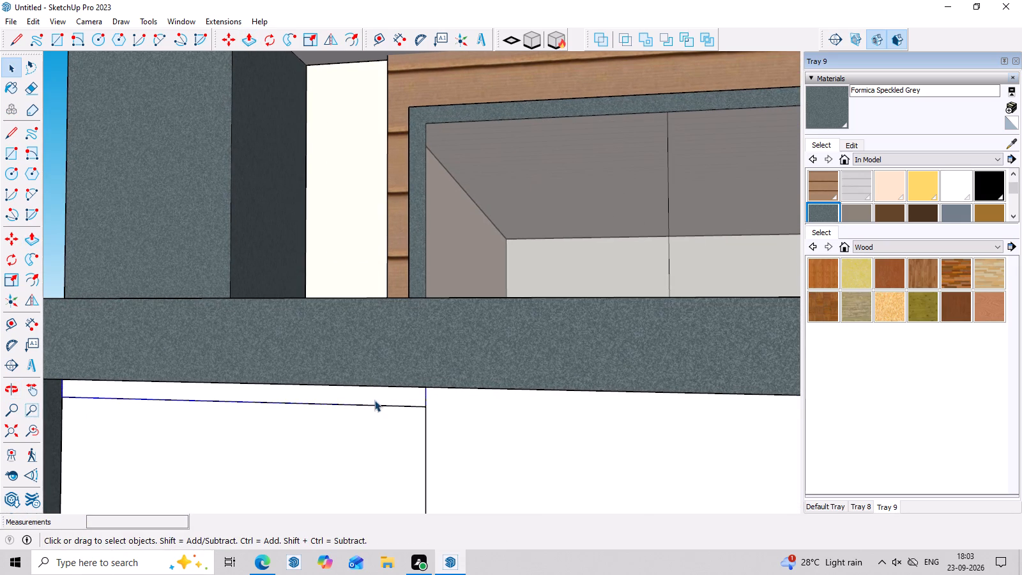
scroll(374, 400, "down", 3)
left_click(374, 400)
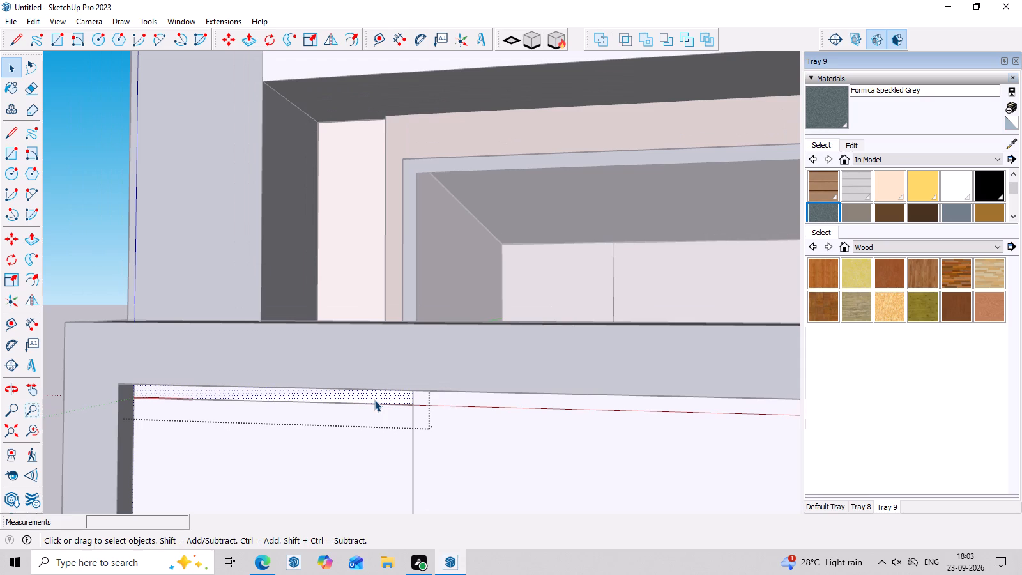
key("p")
left_click(374, 400)
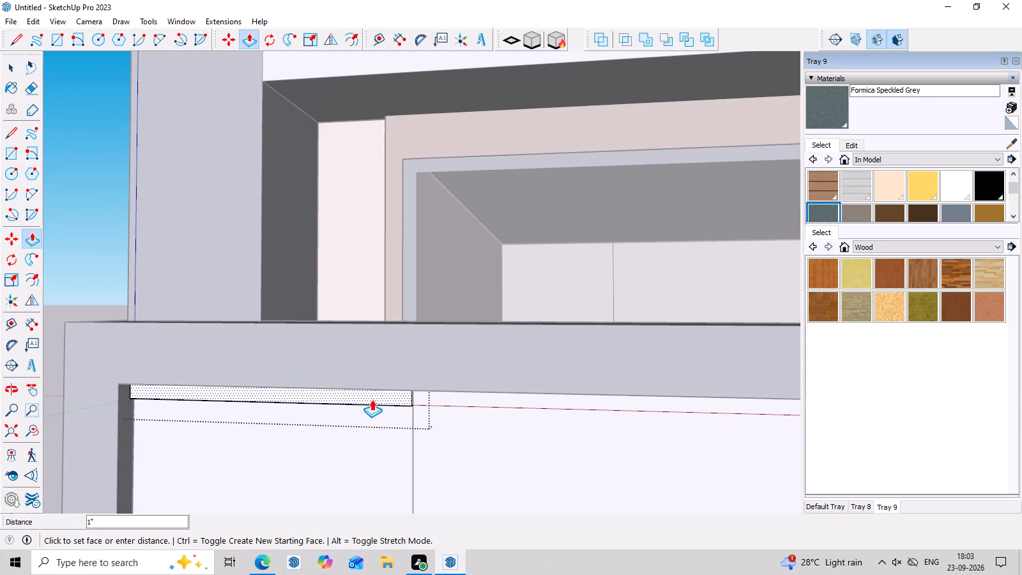
key("1")
key("Return")
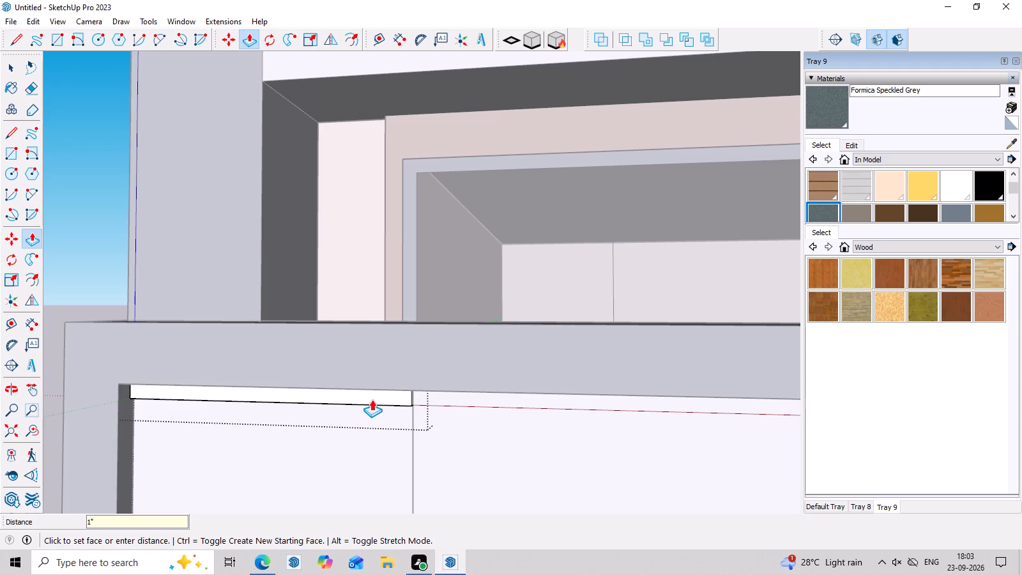
Select the extruded strip inside the open component and make it a component of its own.
key("space")
triple_click(372, 399)
double_click(372, 399)
right_click(372, 399)
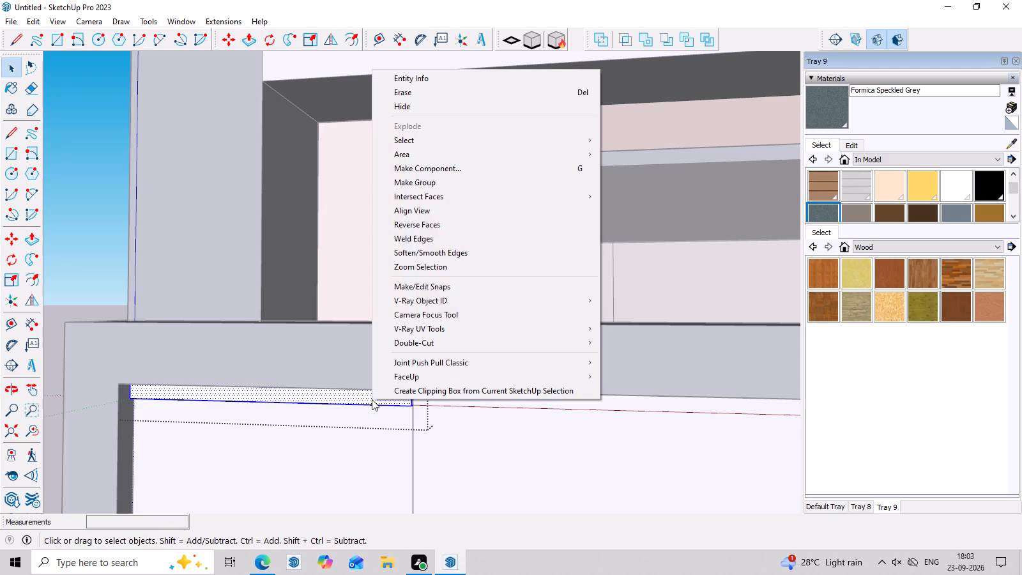
left_click(431, 170)
middle_click_drag(445, 470, 446, 456)
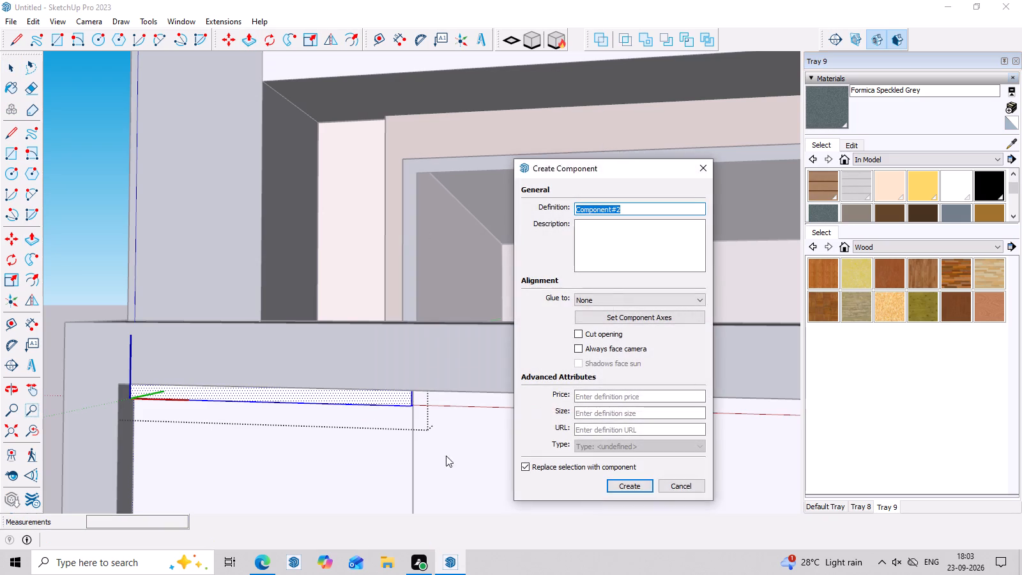
middle_click_drag(446, 456, 438, 371)
left_click(631, 487)
Copy the strip component from its lower corner straight down to the bottom edge of the recess.
middle_click_drag(368, 452, 360, 392)
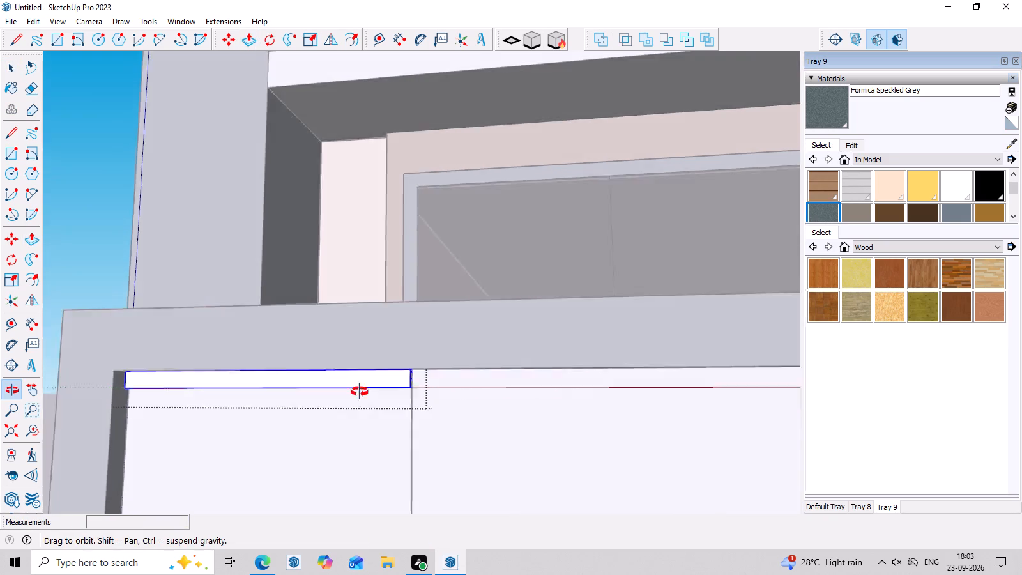
middle_click_drag(360, 392, 340, 321)
scroll(367, 312, "up", 2)
key("m")
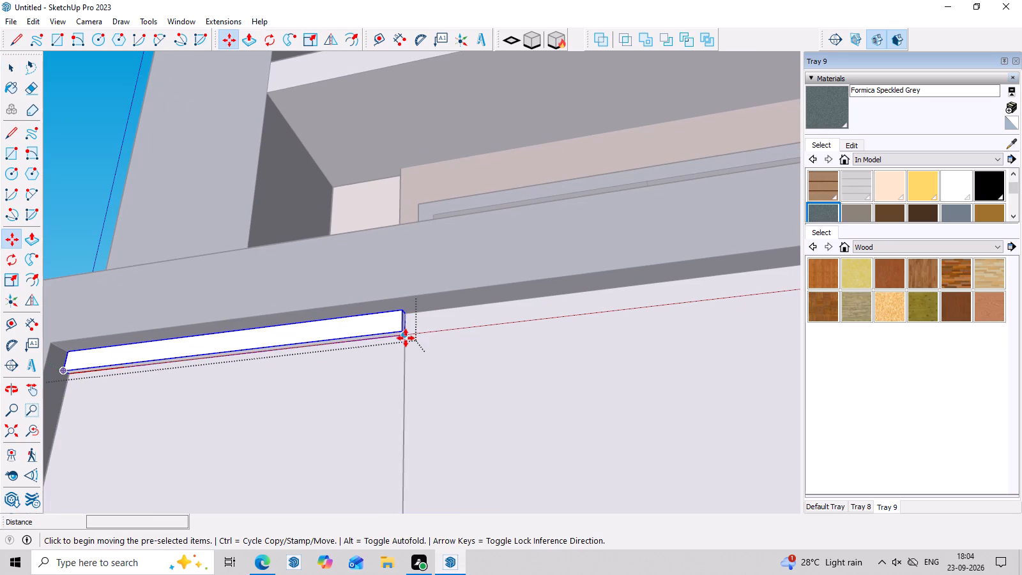
scroll(406, 338, "up", 7)
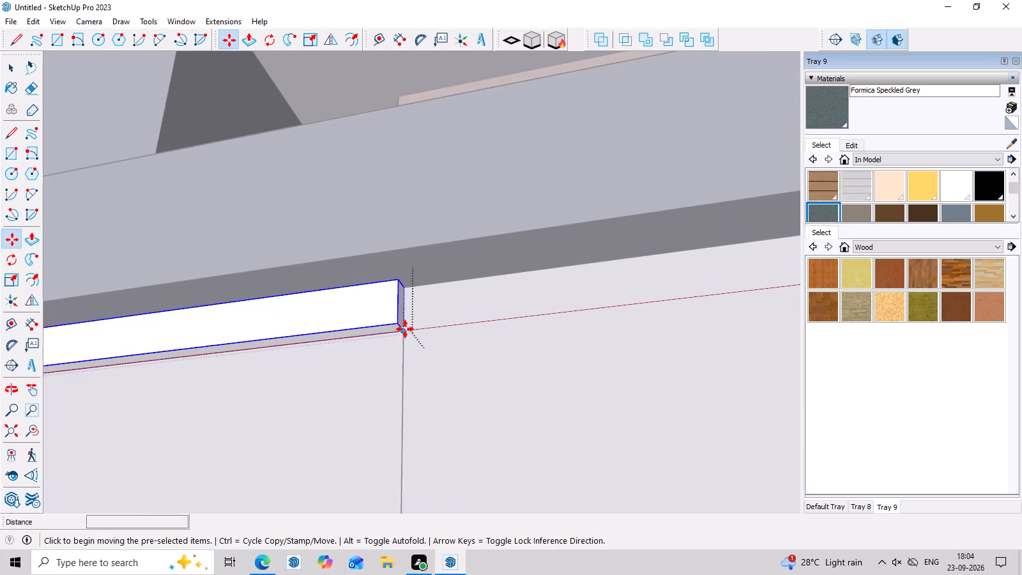
double_click(399, 329)
scroll(385, 403, "down", 4)
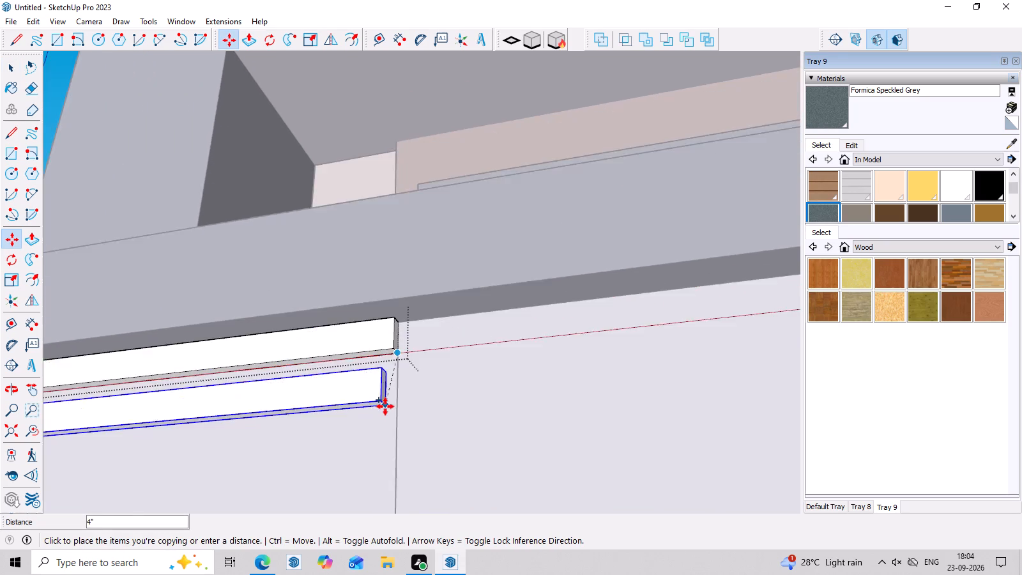
scroll(385, 406, "down", 20)
scroll(385, 406, "down", 1)
middle_click_drag(392, 422, 367, 479)
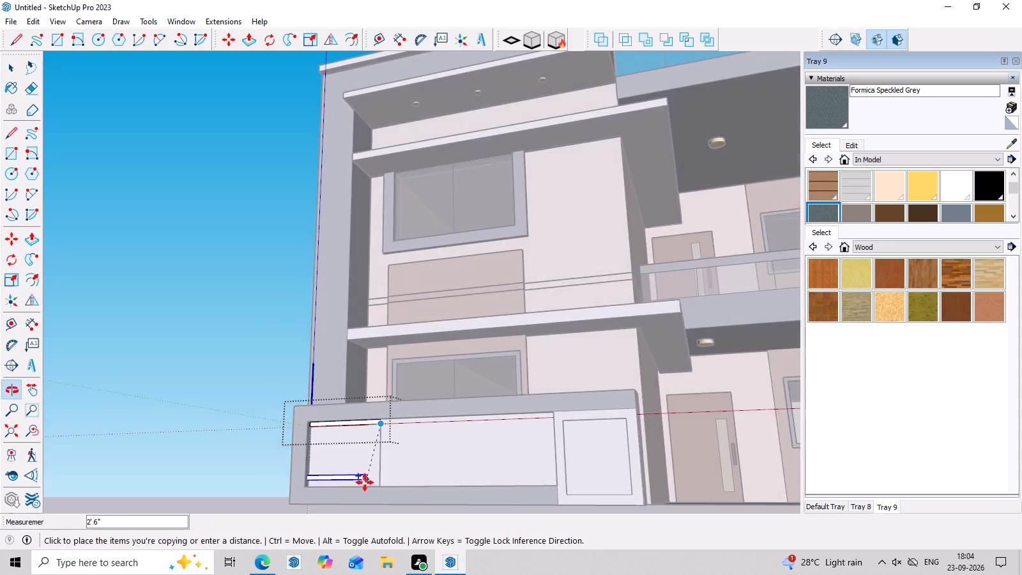
scroll(365, 483, "up", 17)
middle_click_drag(413, 479, 409, 516)
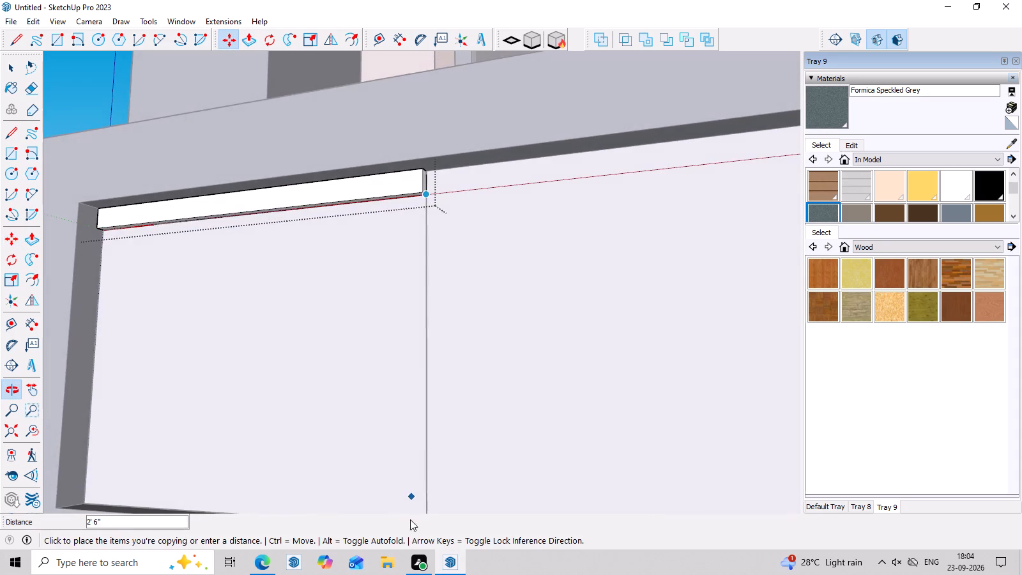
scroll(427, 476, "down", 7)
middle_click_drag(427, 482, 423, 512)
scroll(423, 512, "up", 3)
scroll(425, 492, "down", 2)
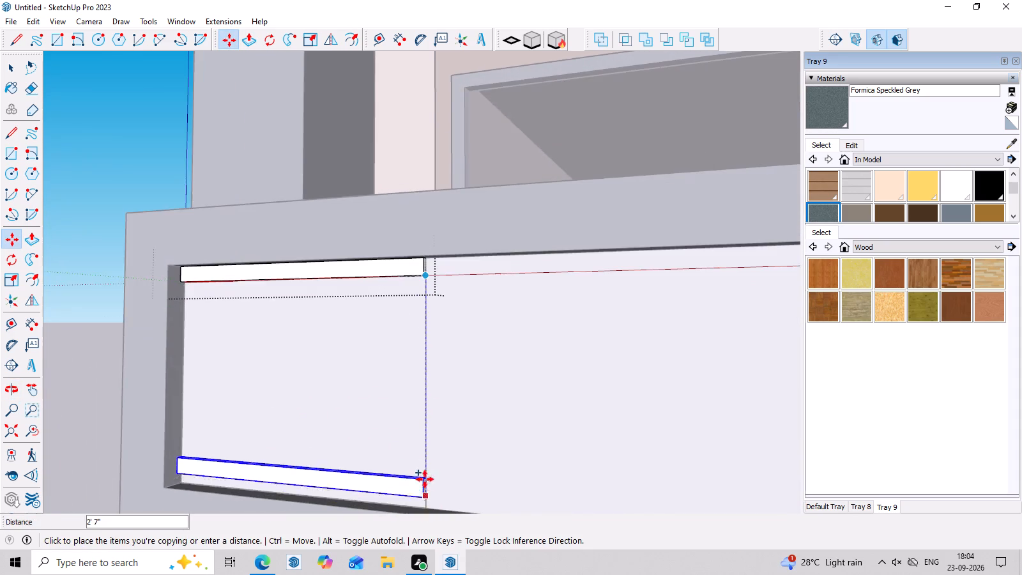
scroll(425, 479, "down", 5)
scroll(421, 471, "up", 15)
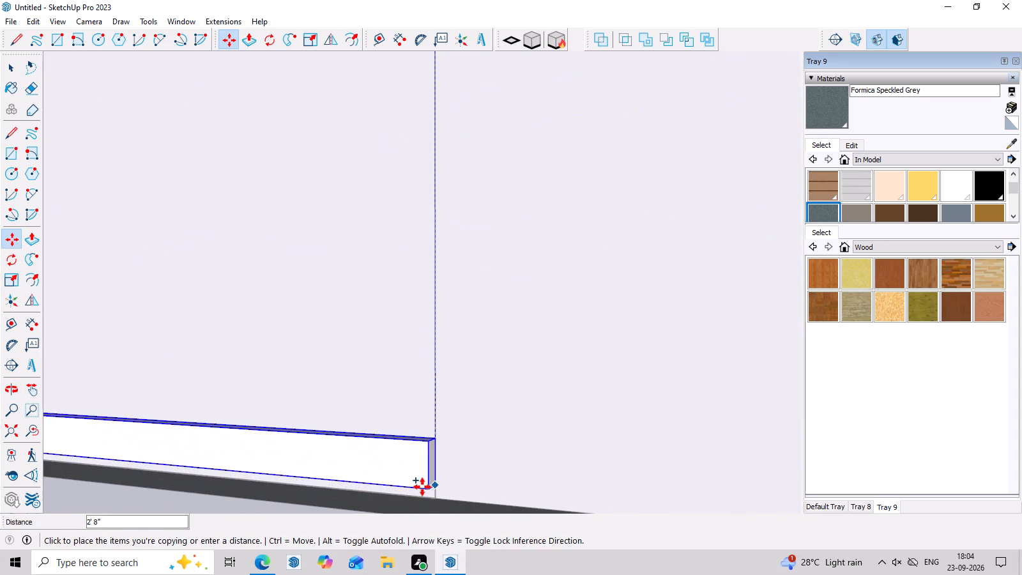
scroll(422, 487, "up", 3)
left_click(439, 501)
Array the copied strip evenly between the top and bottom strips, trying 5 divisions and settling on 9.
scroll(404, 397, "down", 4)
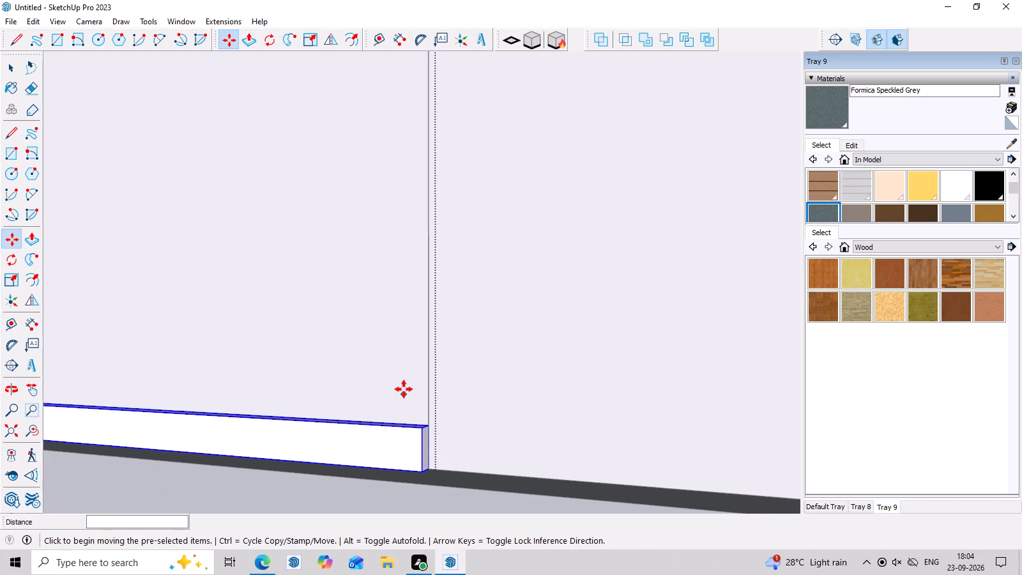
scroll(404, 389, "down", 13)
type("5/")
key("Return")
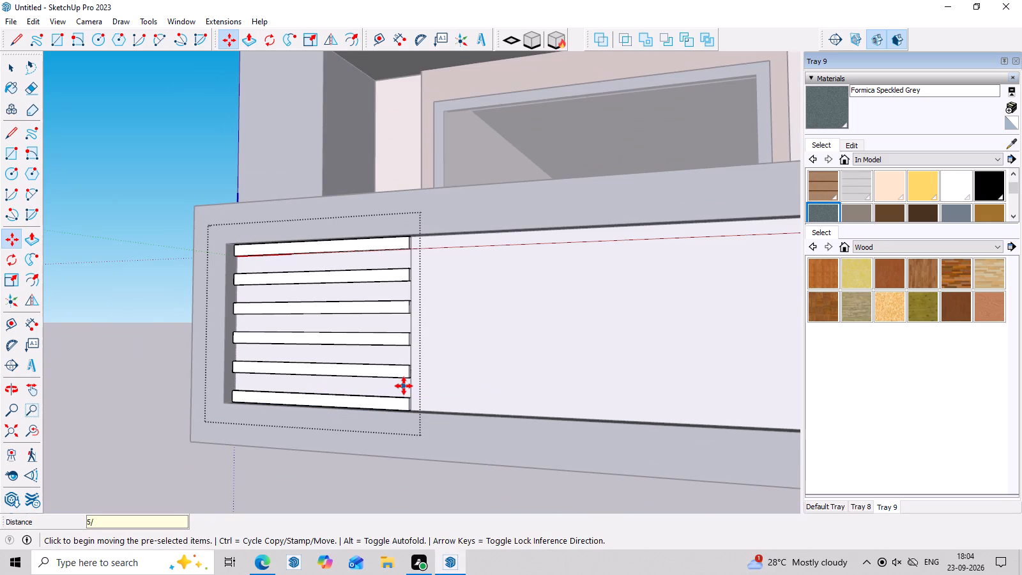
type("9/")
key("Return")
scroll(406, 331, "down", 5)
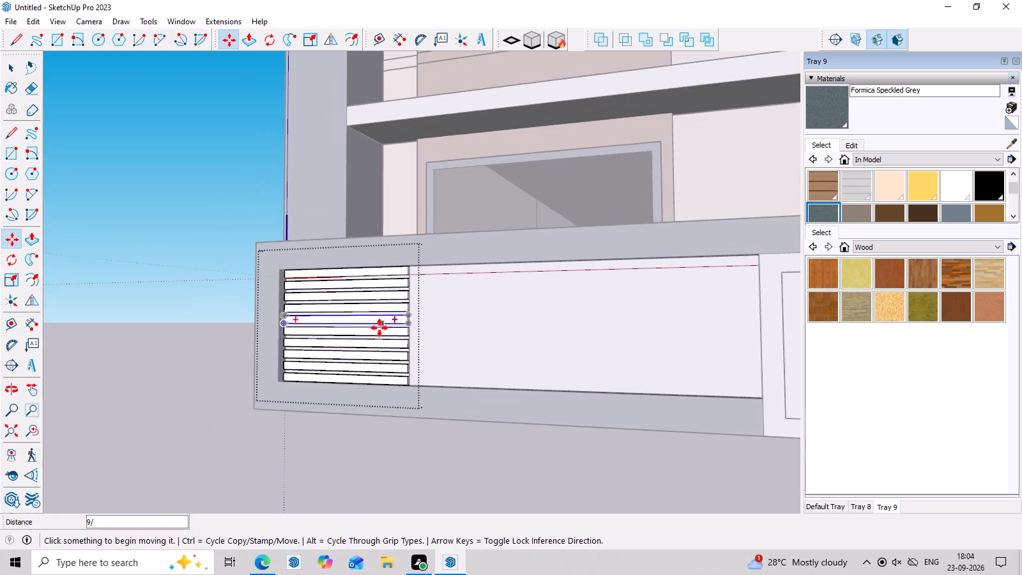
scroll(379, 328, "down", 2)
middle_click_drag(286, 418, 339, 456)
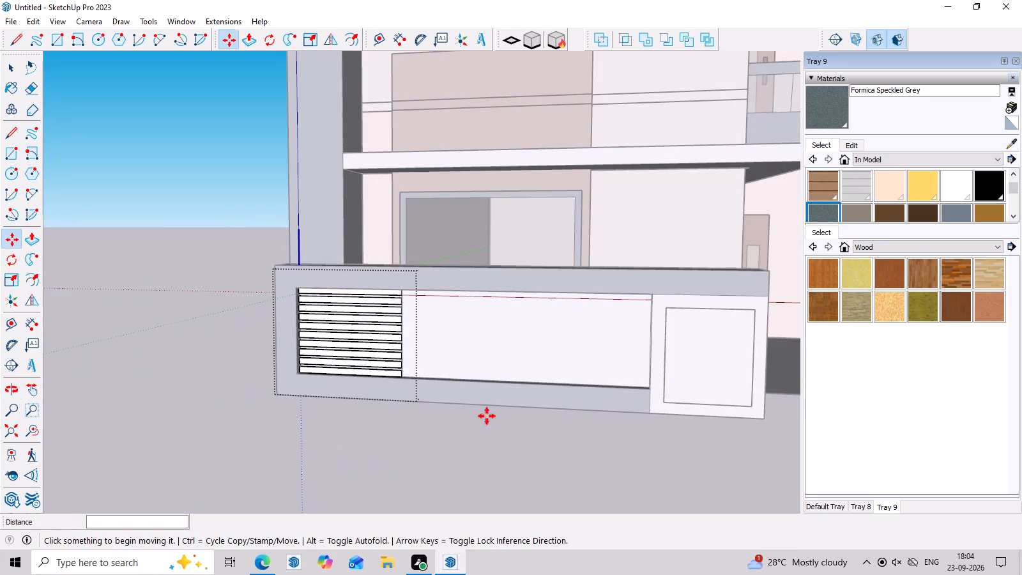
Choose the Wood Cherry Original material and paint one of the middle strips with it.
left_click(882, 272)
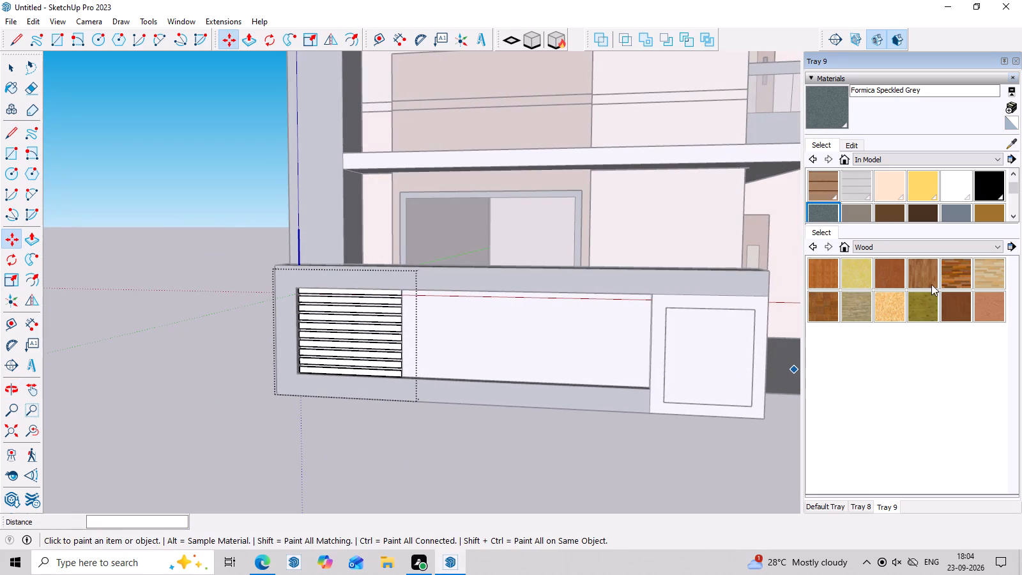
left_click(954, 305)
left_click(896, 271)
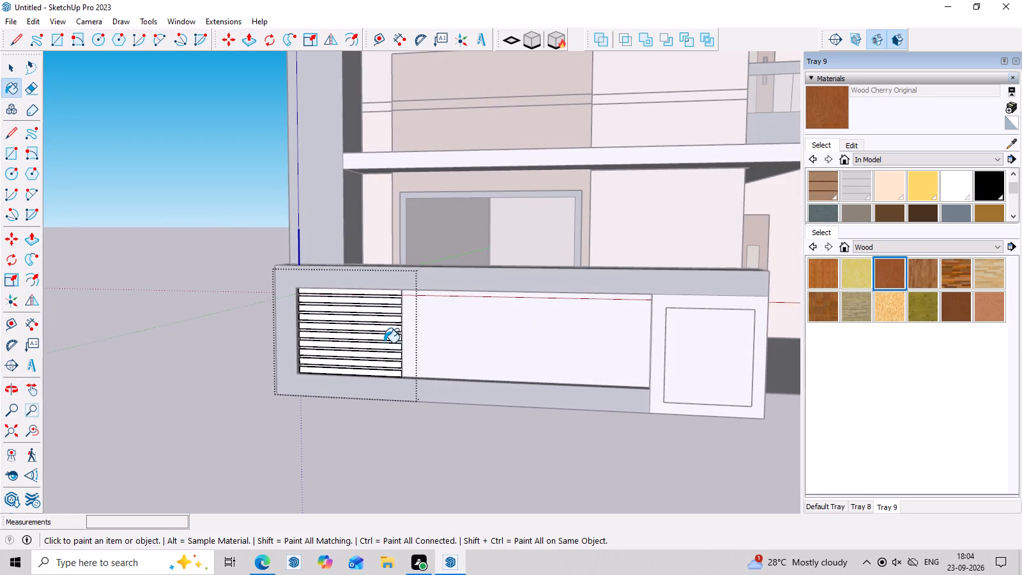
left_click(385, 335)
scroll(390, 356, "down", 2)
scroll(389, 351, "up", 4)
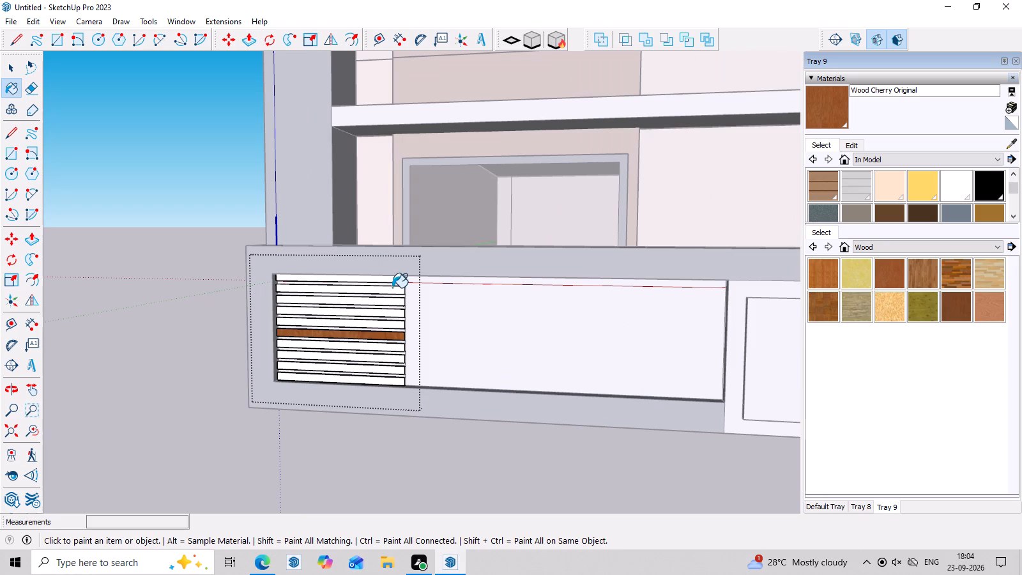
Paint the remaining nine strips with Wood Cherry Original and close the component holding them.
scroll(387, 311, "up", 7)
middle_click_drag(411, 337, 427, 286)
left_click(413, 300)
left_click(410, 319)
left_click(413, 275)
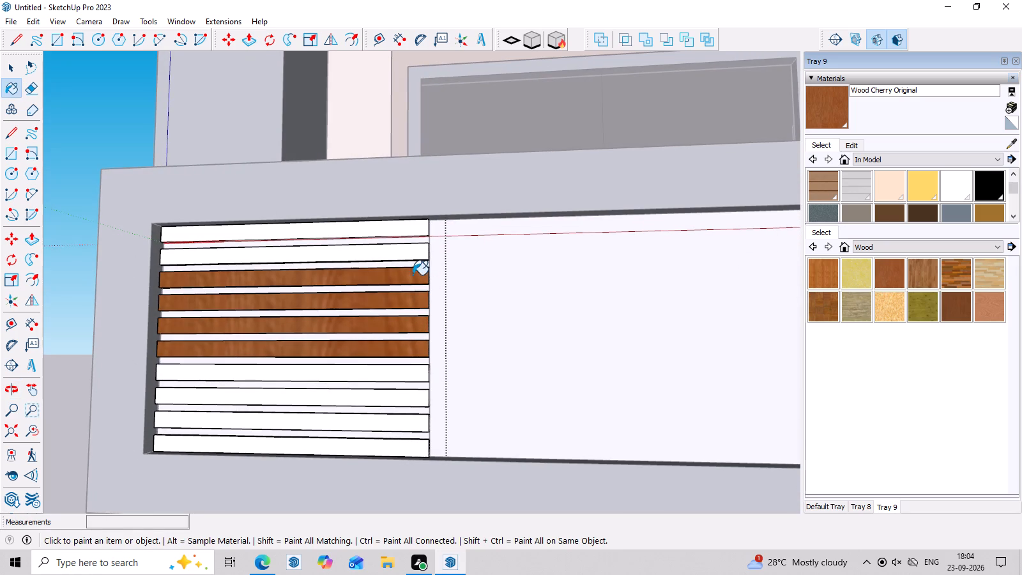
left_click(413, 254)
left_click(413, 233)
left_click(408, 374)
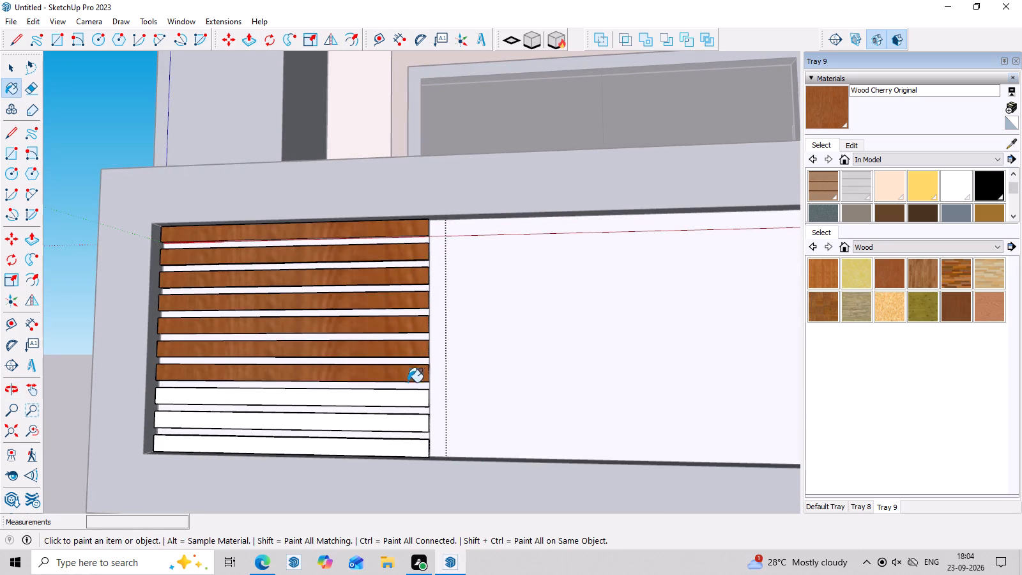
left_click(406, 395)
left_click(405, 417)
left_click(401, 448)
scroll(404, 367, "down", 3)
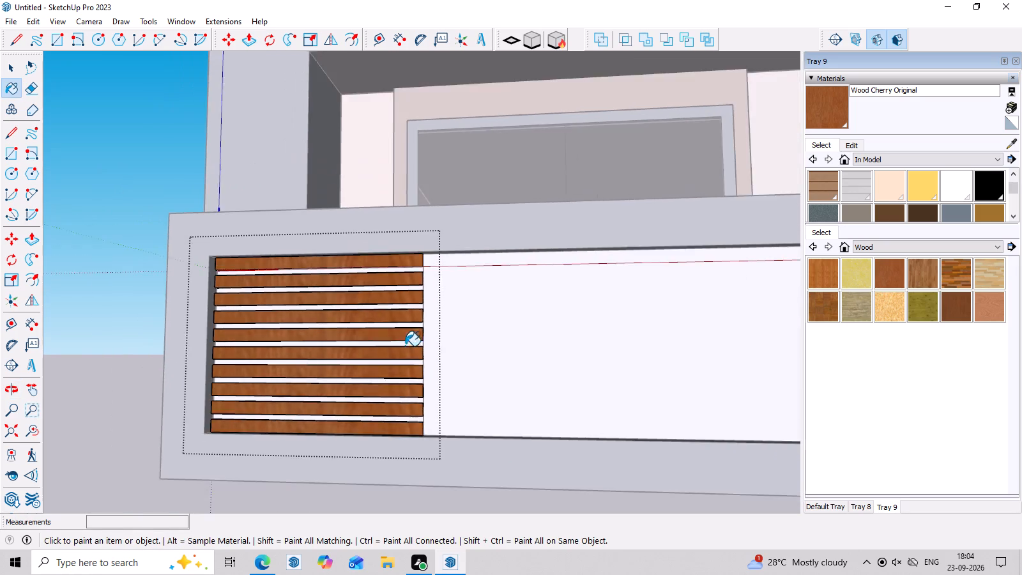
scroll(405, 346, "down", 5)
middle_click_drag(406, 368, 411, 401)
key("space")
key("space")
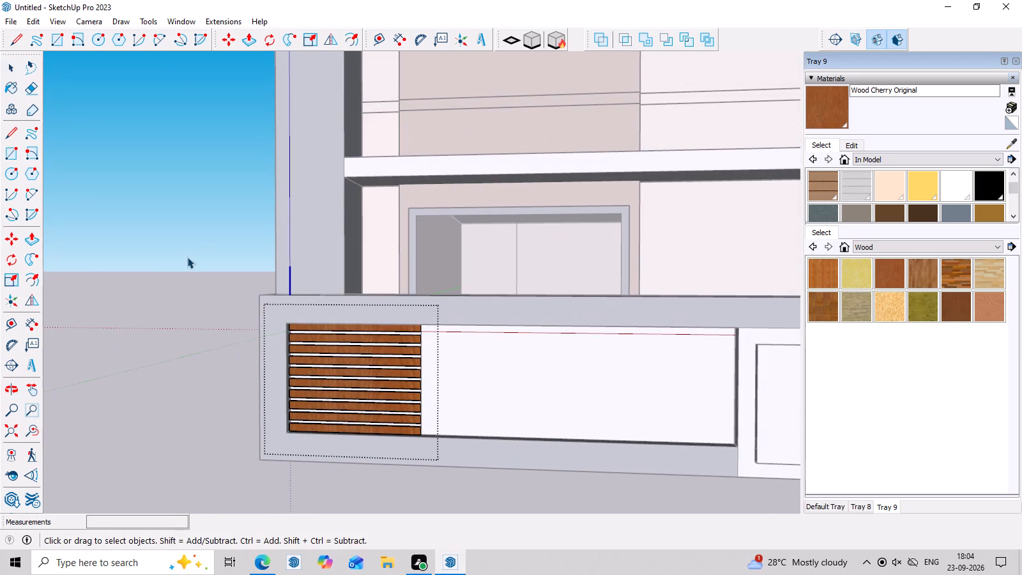
left_click(191, 234)
Examine the slatted wood section and the blank part of the front low wall's recess against the whole elevation.
scroll(197, 224, "down", 5)
middle_click_drag(328, 353, 345, 395)
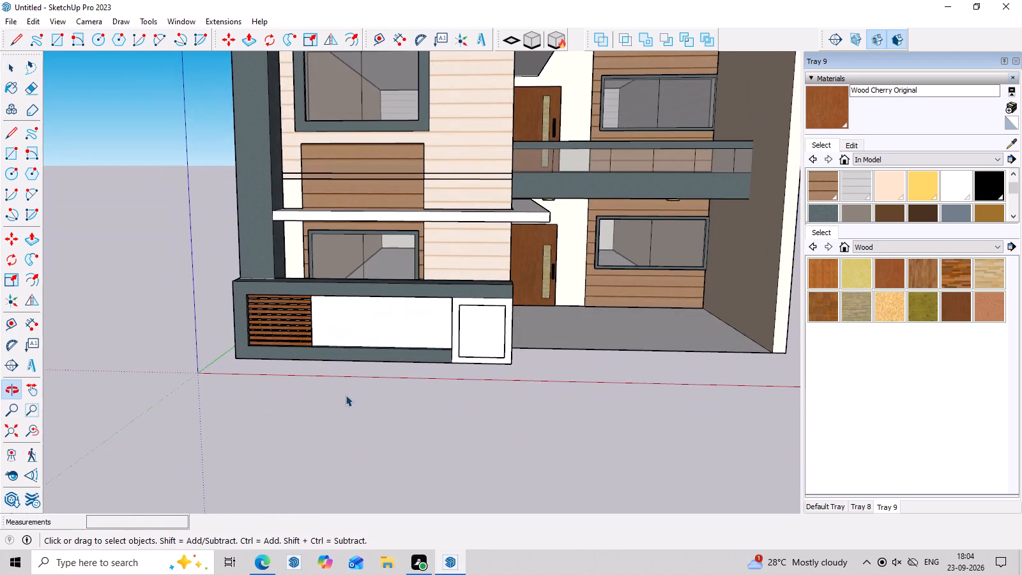
scroll(386, 390, "up", 4)
scroll(399, 381, "down", 3)
middle_click_drag(443, 416, 471, 351)
scroll(407, 292, "up", 5)
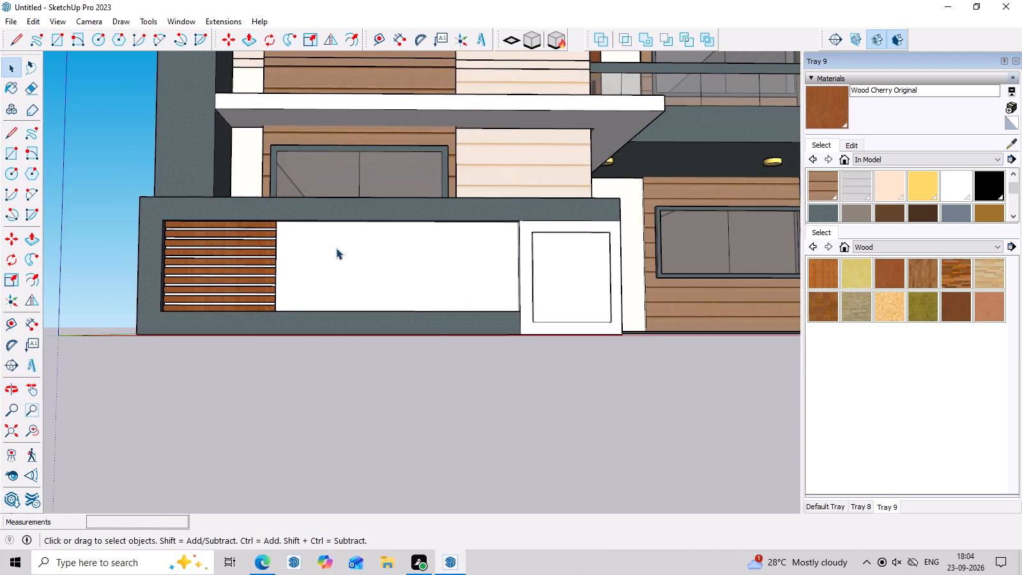
scroll(336, 248, "up", 2)
middle_click_drag(423, 335, 423, 344)
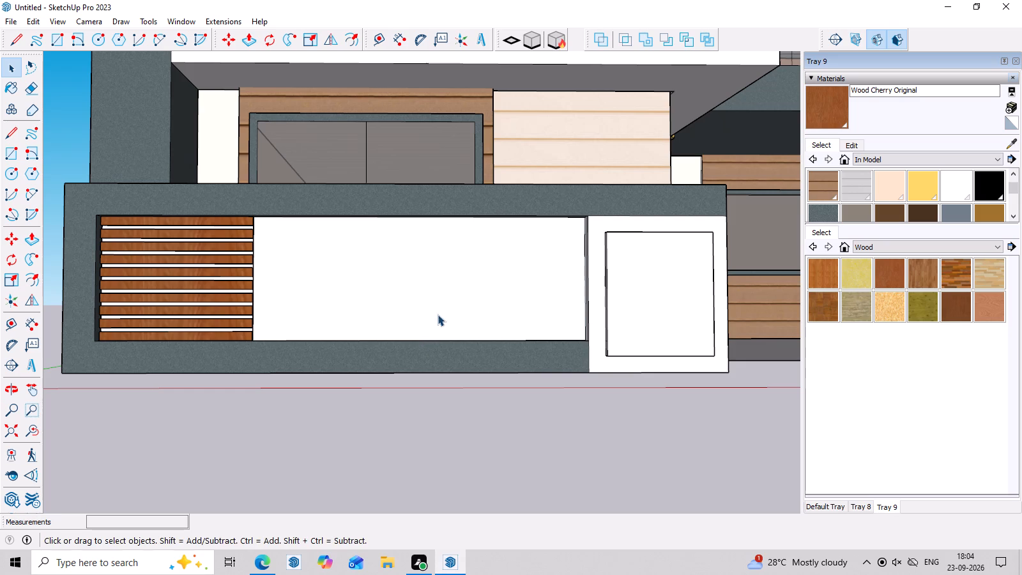
scroll(439, 314, "up", 3)
scroll(434, 303, "down", 7)
middle_click_drag(438, 342, 432, 364)
scroll(362, 296, "up", 2)
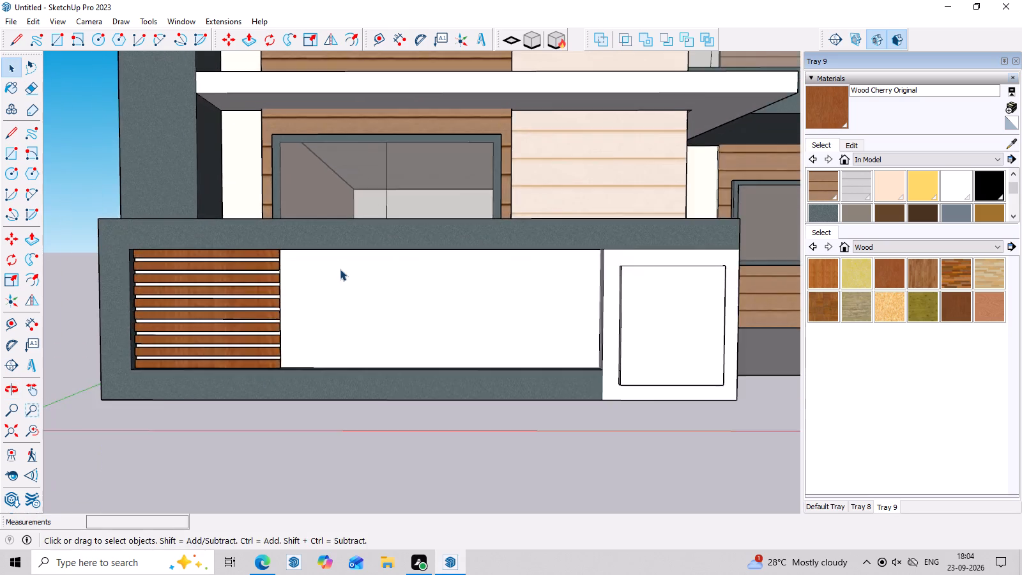
scroll(340, 269, "up", 4)
middle_click_drag(353, 338, 363, 302)
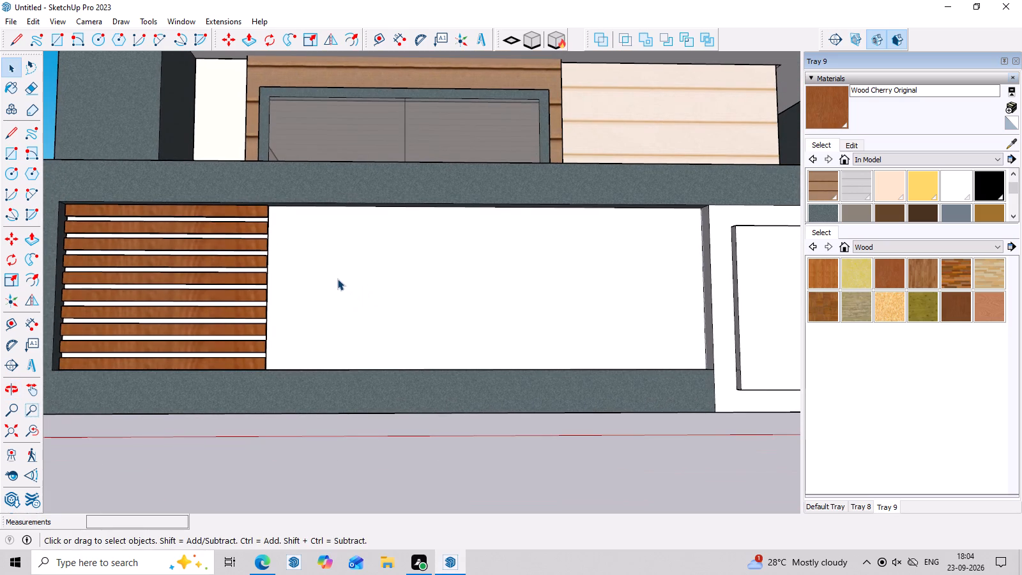
Draw a rectangle about 5' 11" by 1' 1" in the blank part of the recess, starting at the wood strips' upper corner.
key("r")
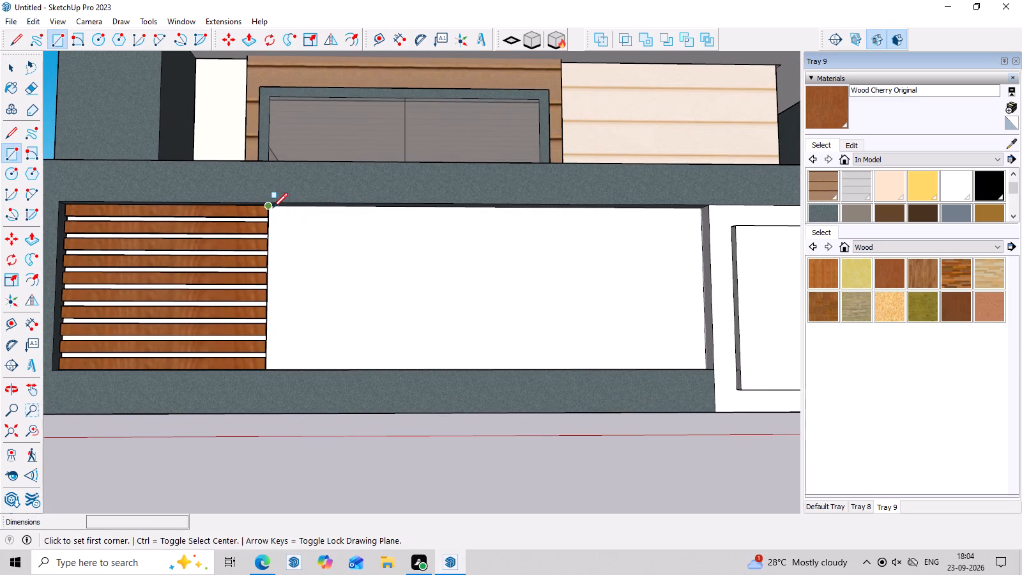
scroll(273, 208, "up", 2)
middle_click_drag(338, 326, 334, 285)
scroll(280, 204, "up", 3)
left_click(269, 183)
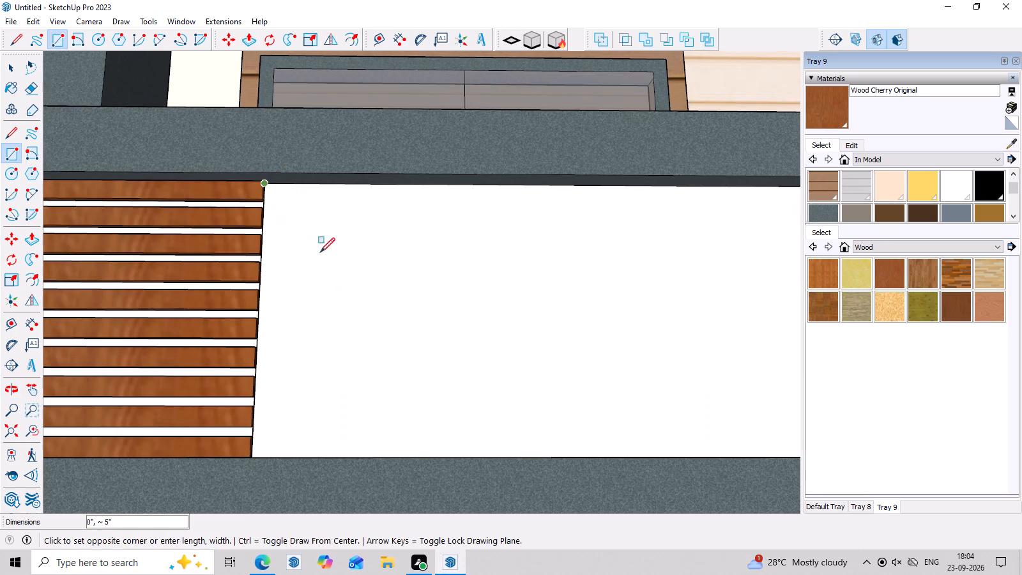
scroll(687, 284, "down", 7)
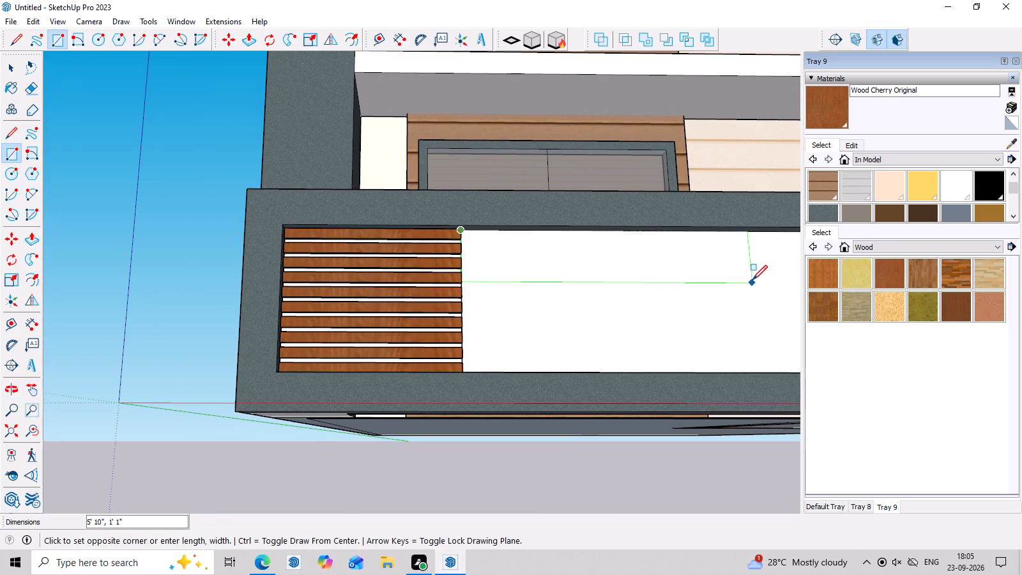
scroll(763, 277, "down", 5)
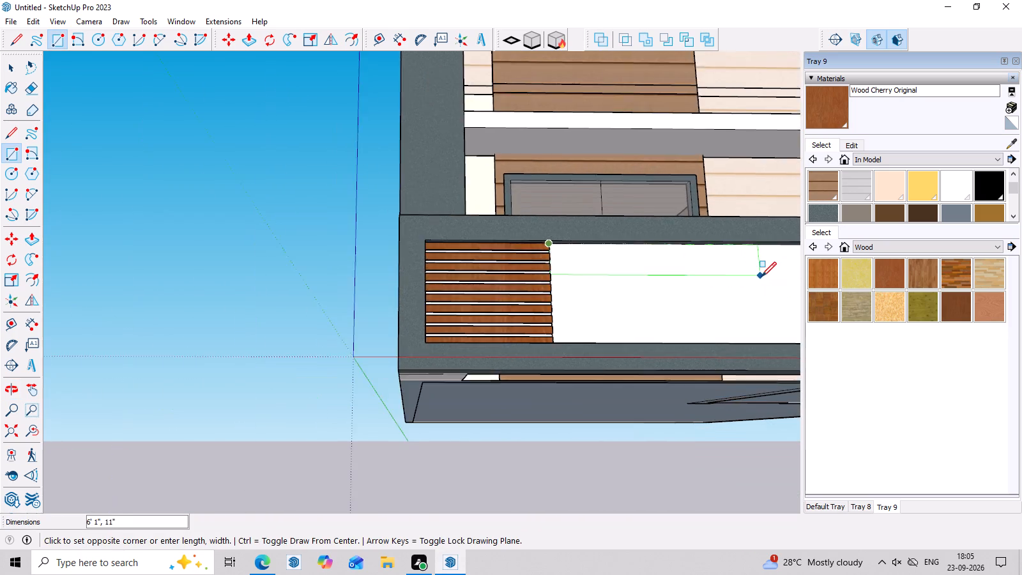
scroll(761, 277, "down", 9)
scroll(729, 268, "up", 7)
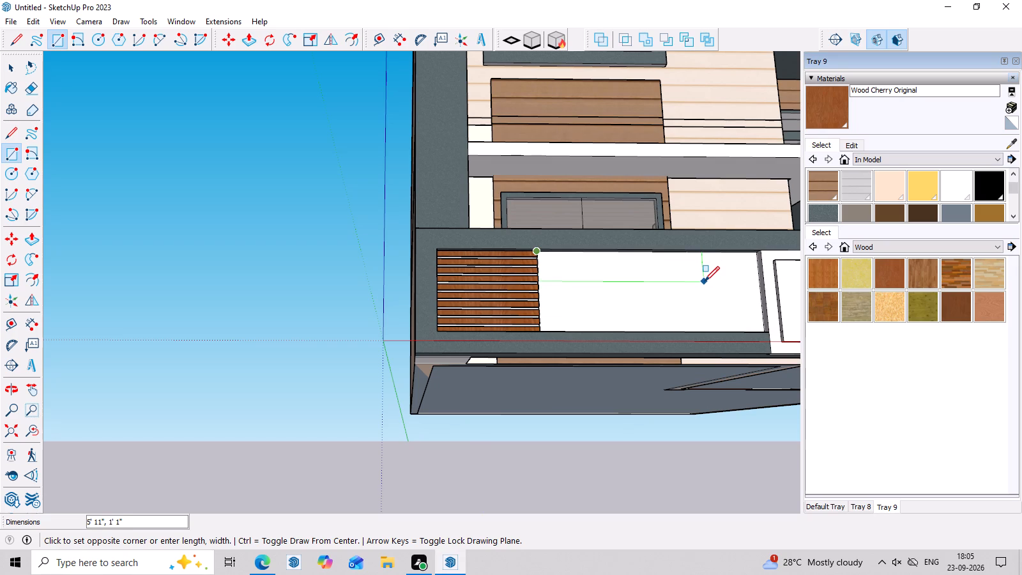
left_click(705, 281)
Make the new rectangle and its edges a group and open the group for editing.
middle_click_drag(690, 297, 604, 338)
key("space")
double_click(580, 313)
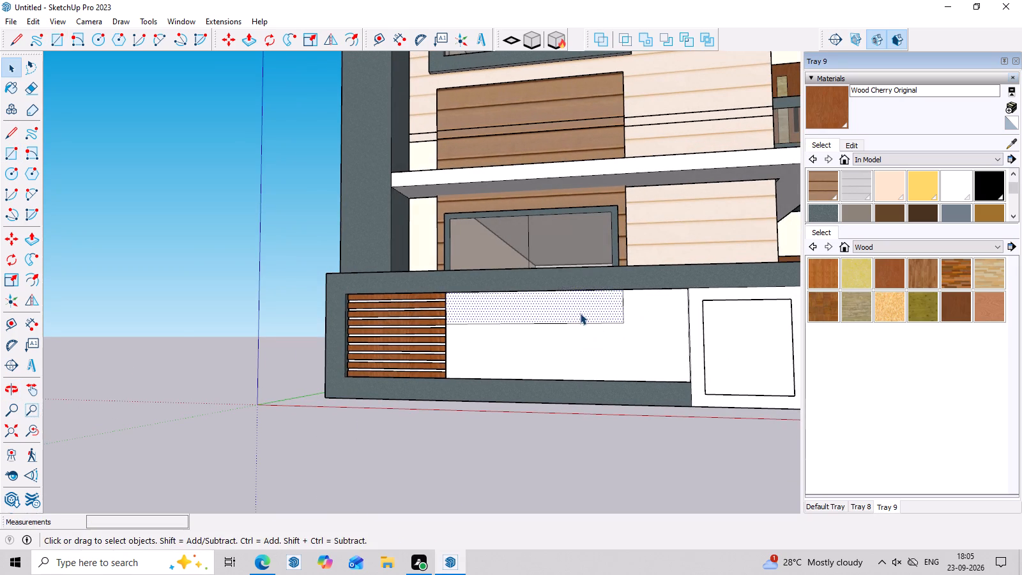
scroll(580, 313, "up", 2)
right_click(580, 311)
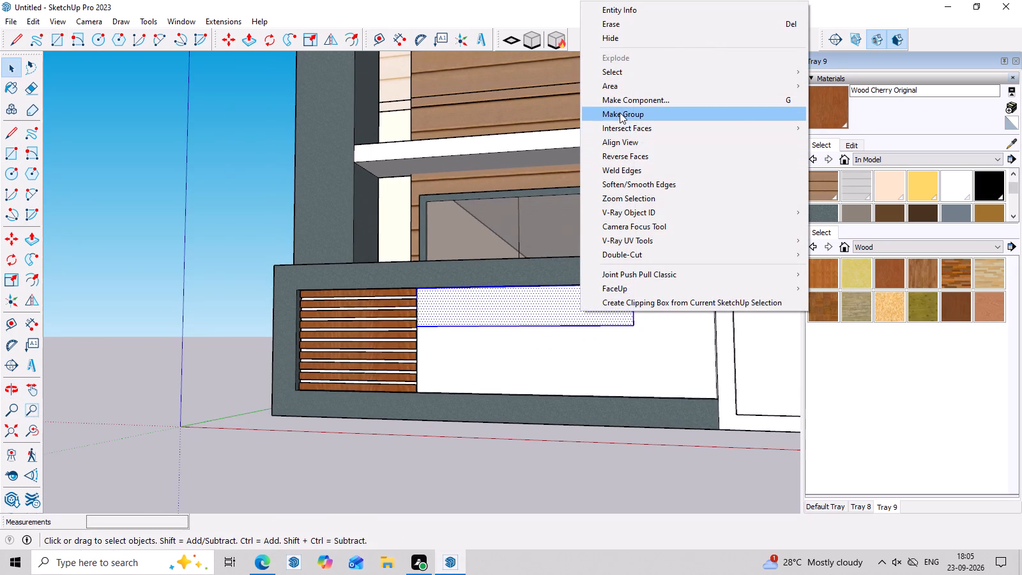
left_click(620, 112)
middle_click_drag(630, 323, 623, 360)
scroll(614, 355, "up", 6)
double_click(605, 295)
scroll(605, 295, "up", 3)
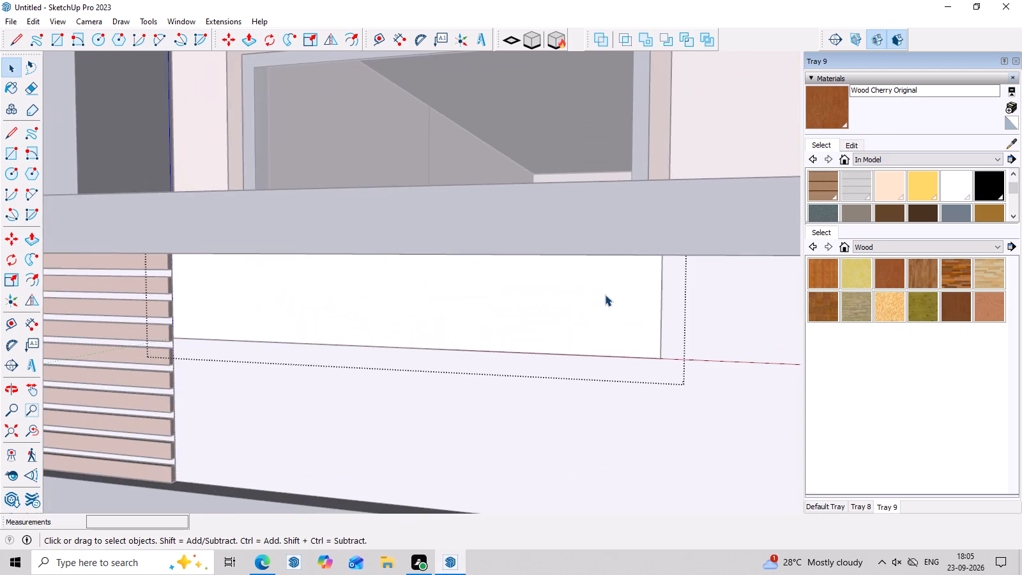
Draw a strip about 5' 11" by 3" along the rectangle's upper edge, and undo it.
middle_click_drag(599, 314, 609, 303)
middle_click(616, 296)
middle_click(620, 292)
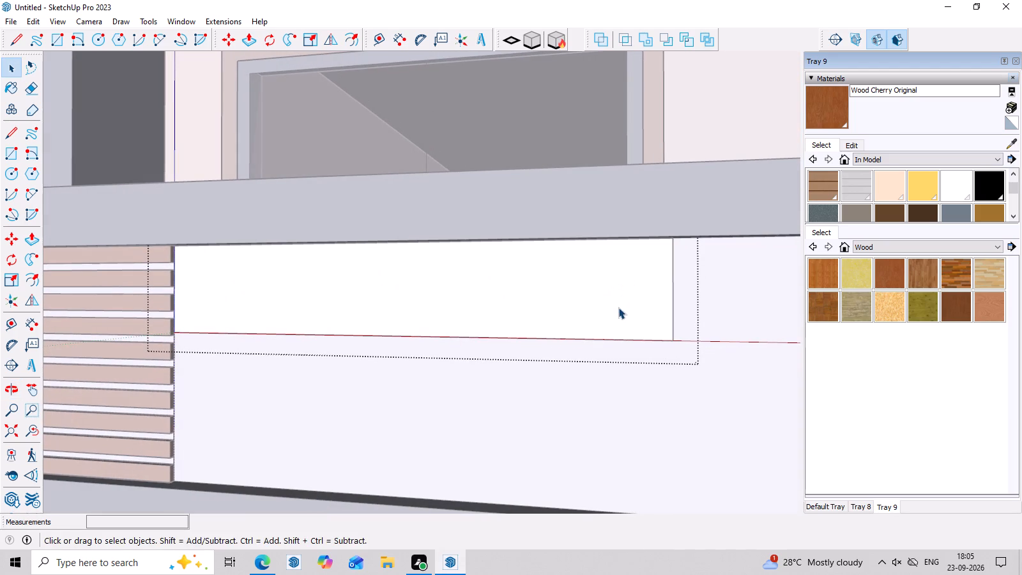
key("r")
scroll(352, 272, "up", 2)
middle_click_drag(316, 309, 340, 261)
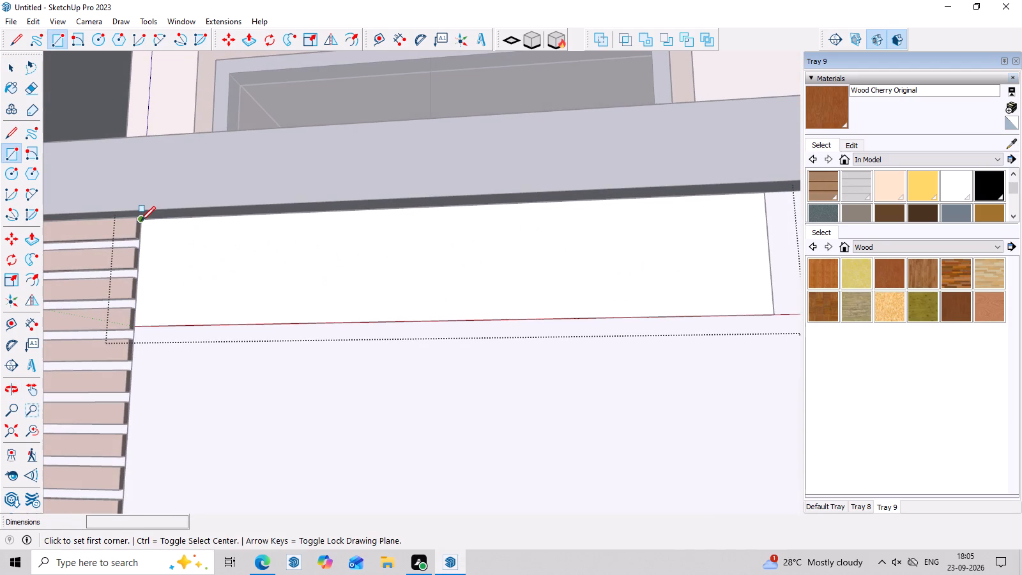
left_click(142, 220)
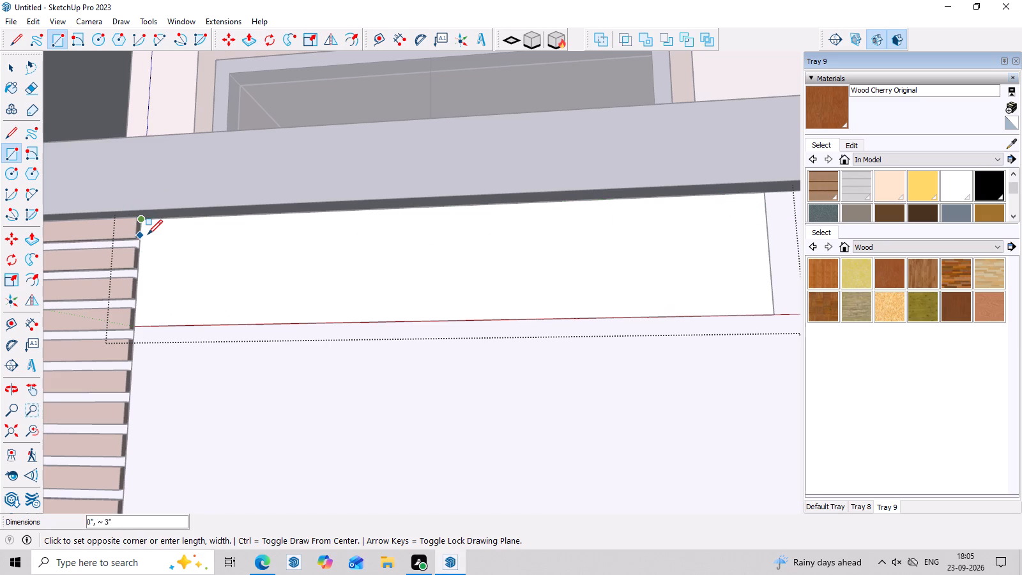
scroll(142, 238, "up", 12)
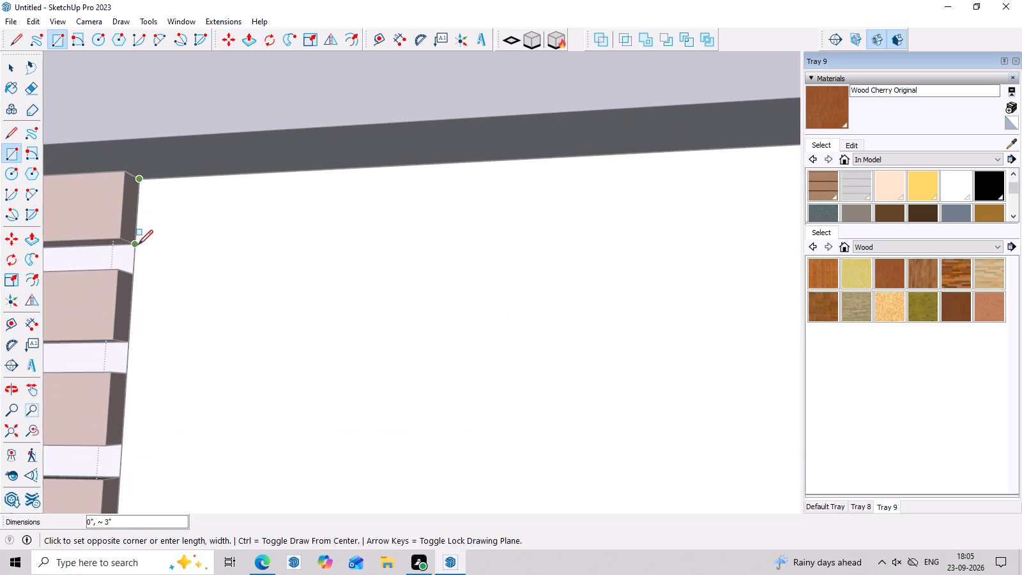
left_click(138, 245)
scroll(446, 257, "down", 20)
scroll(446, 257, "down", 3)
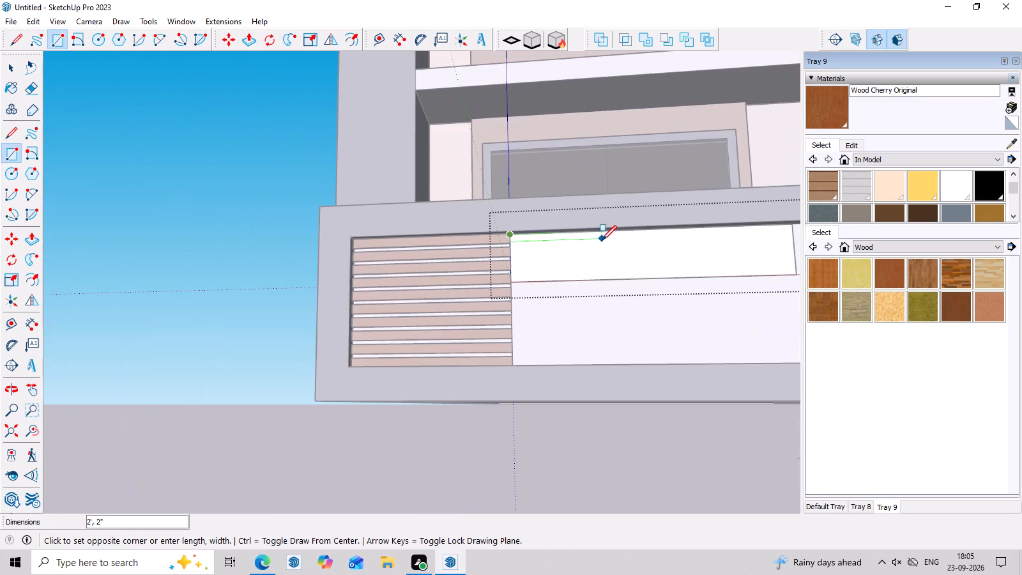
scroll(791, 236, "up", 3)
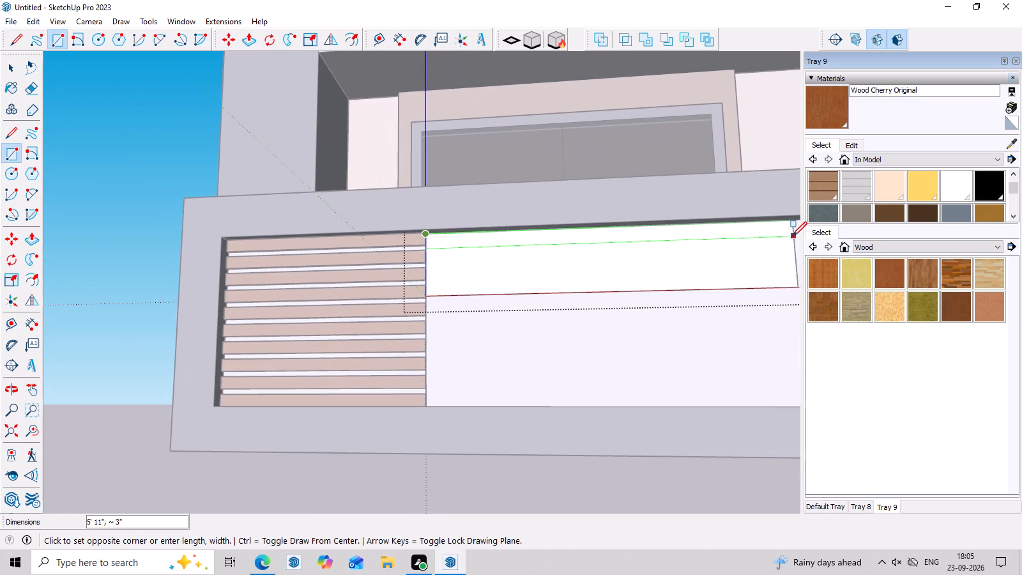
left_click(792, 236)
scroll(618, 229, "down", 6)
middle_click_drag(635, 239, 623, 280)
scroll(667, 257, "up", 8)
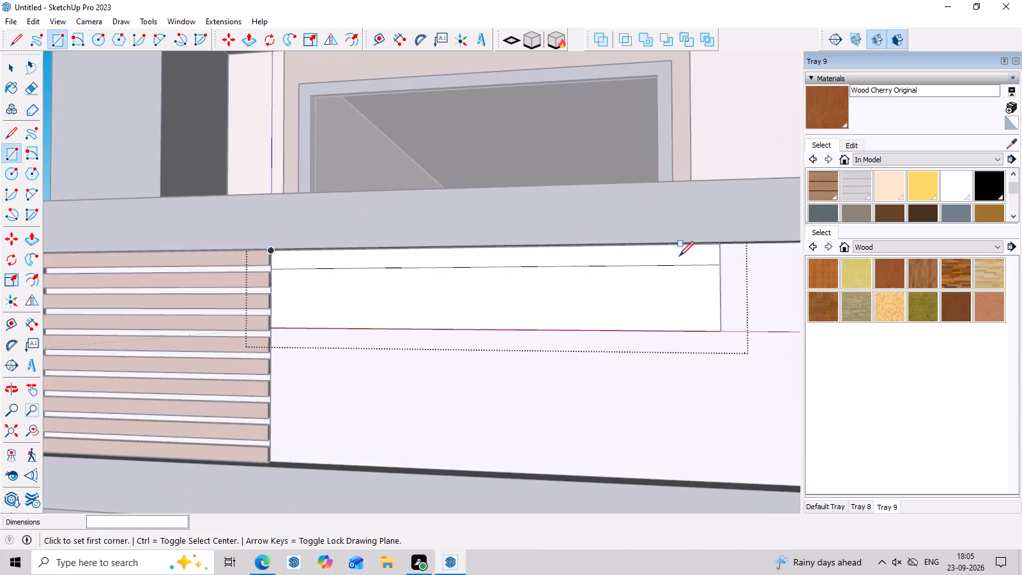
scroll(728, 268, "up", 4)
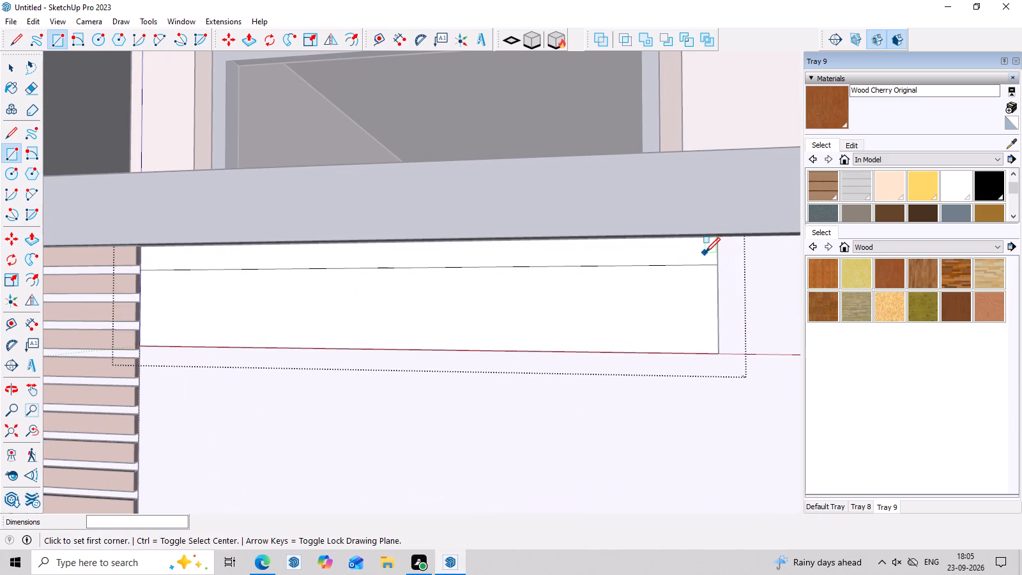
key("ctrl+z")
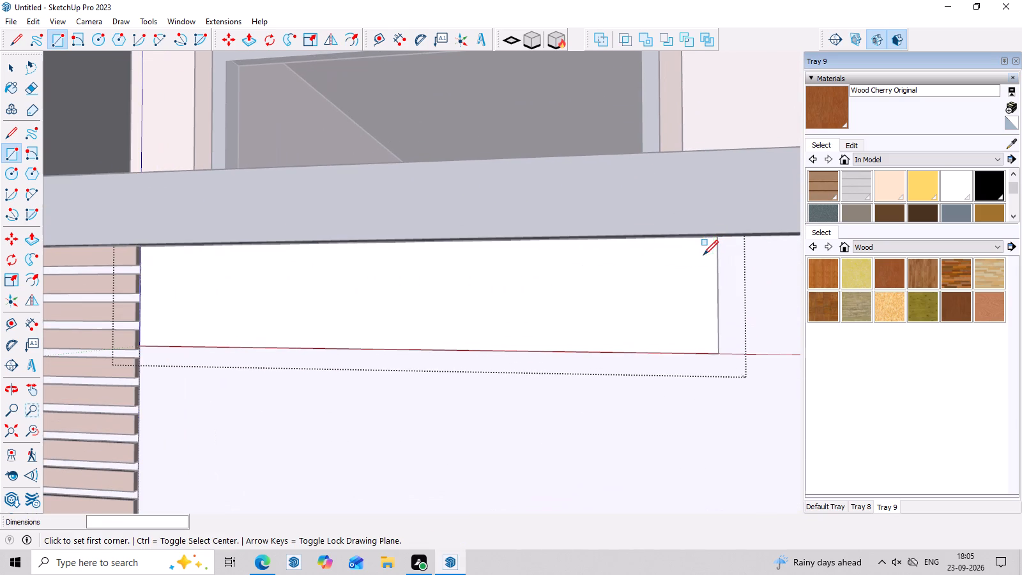
Draw a thin strip about 5' 11" by 1" along the rectangle's upper edge.
scroll(240, 282, "up", 3)
middle_click_drag(218, 321, 229, 263)
scroll(163, 216, "up", 3)
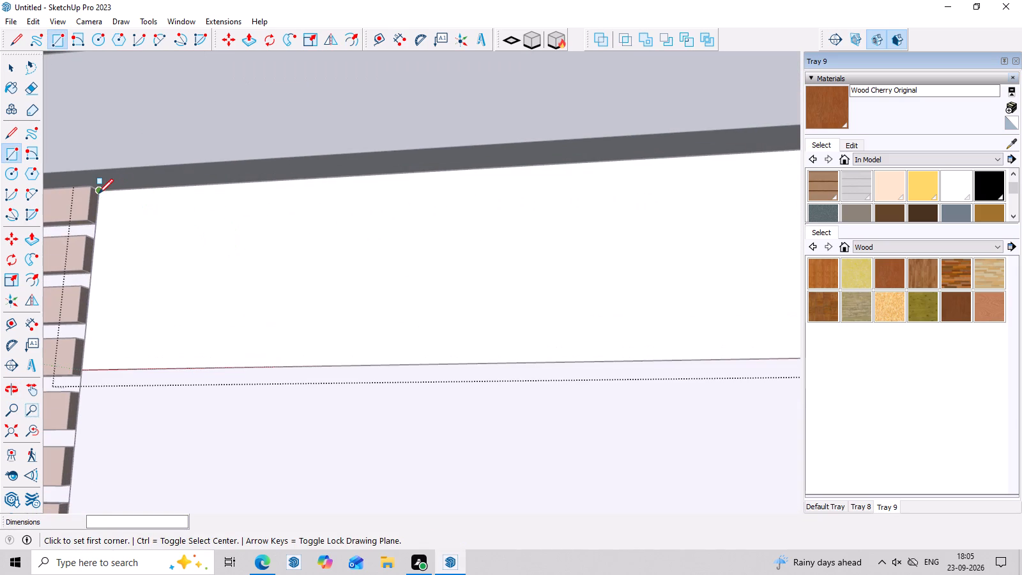
left_click(98, 192)
left_click(98, 213)
scroll(409, 231, "down", 4)
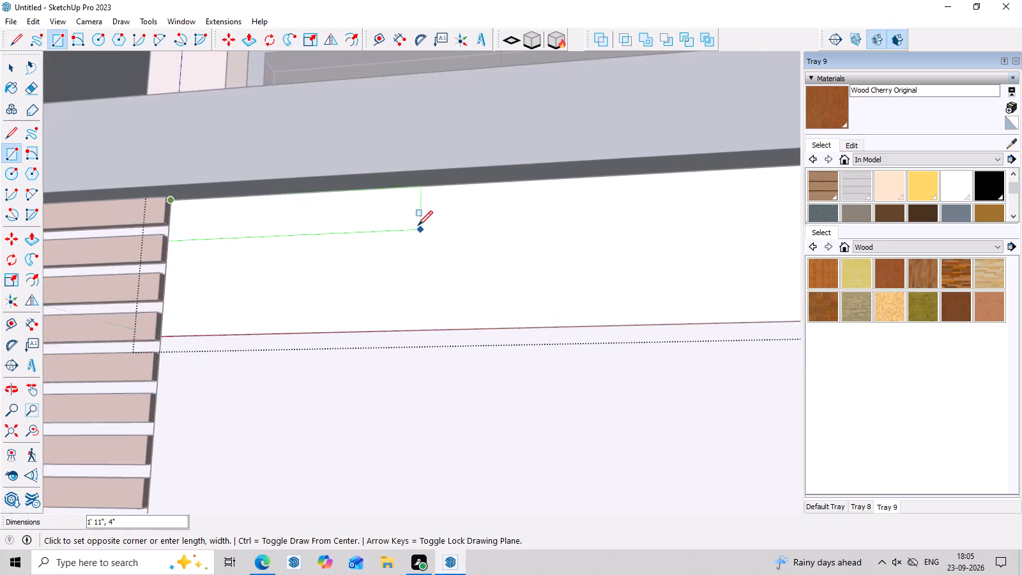
scroll(418, 226, "down", 5)
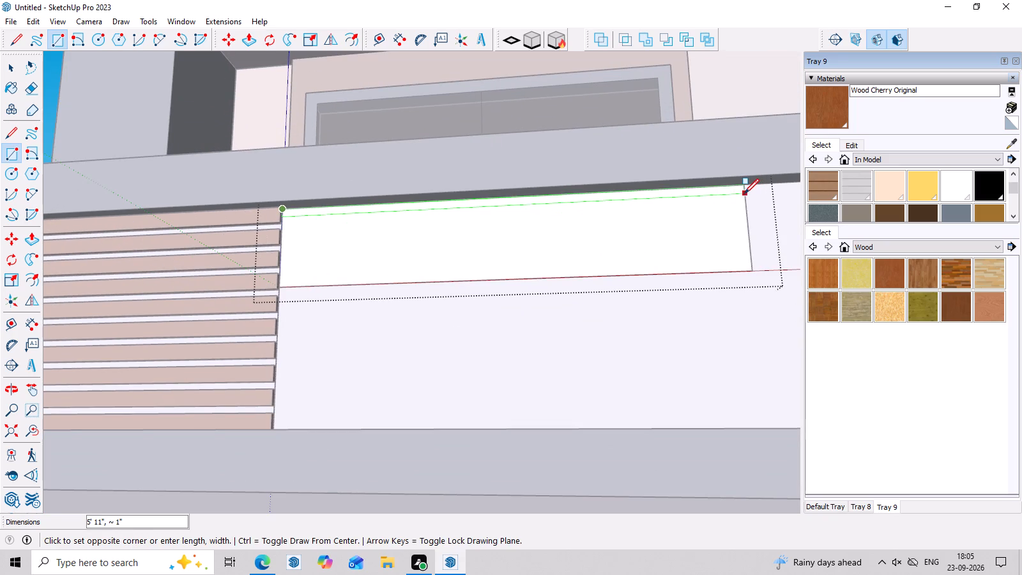
left_click(744, 194)
middle_click_drag(719, 203, 718, 223)
Turn the thin strip and its edges into a component, keeping the default settings.
key("space")
scroll(725, 210, "up", 3)
double_click(727, 200)
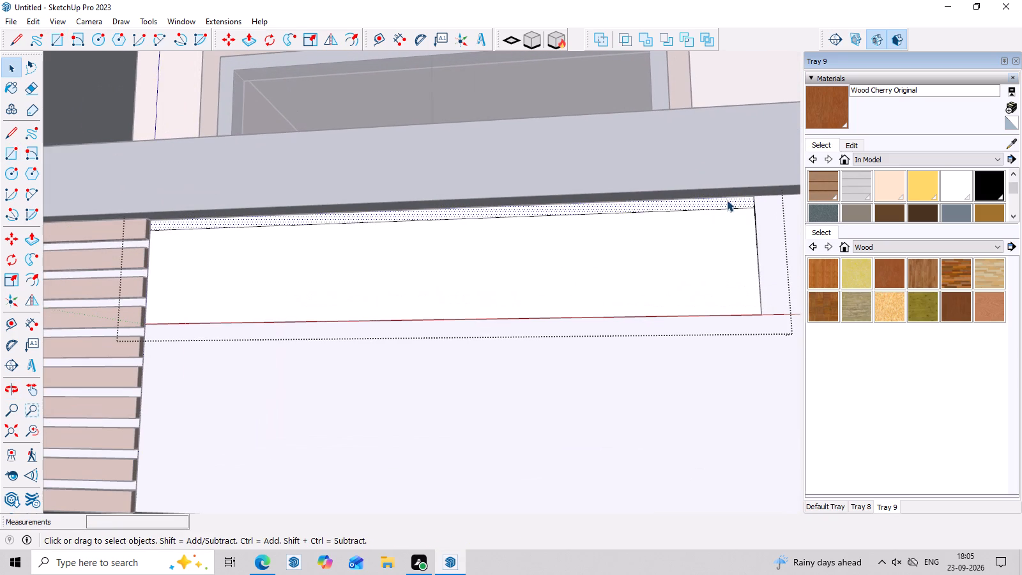
right_click(727, 200)
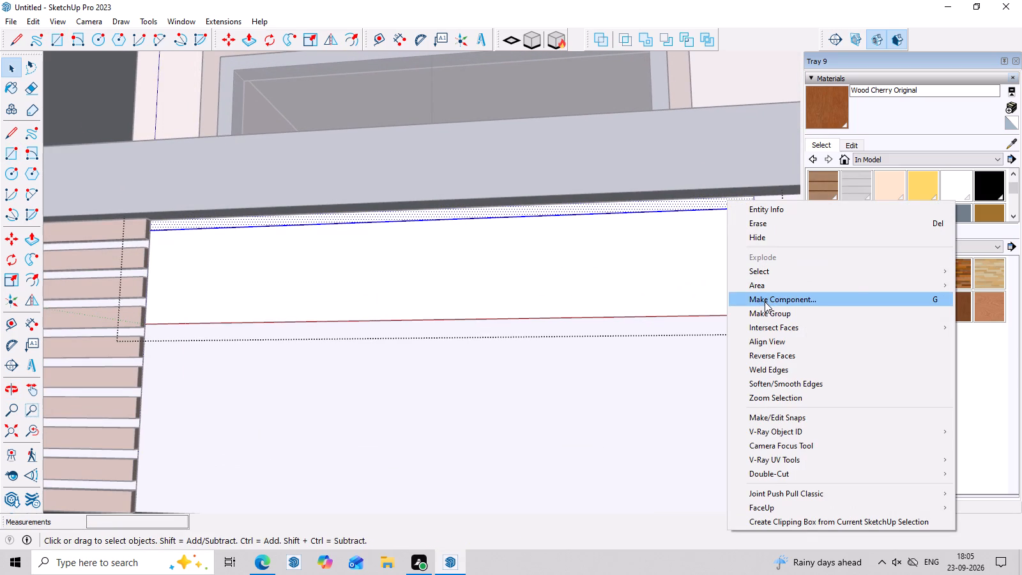
double_click(765, 302)
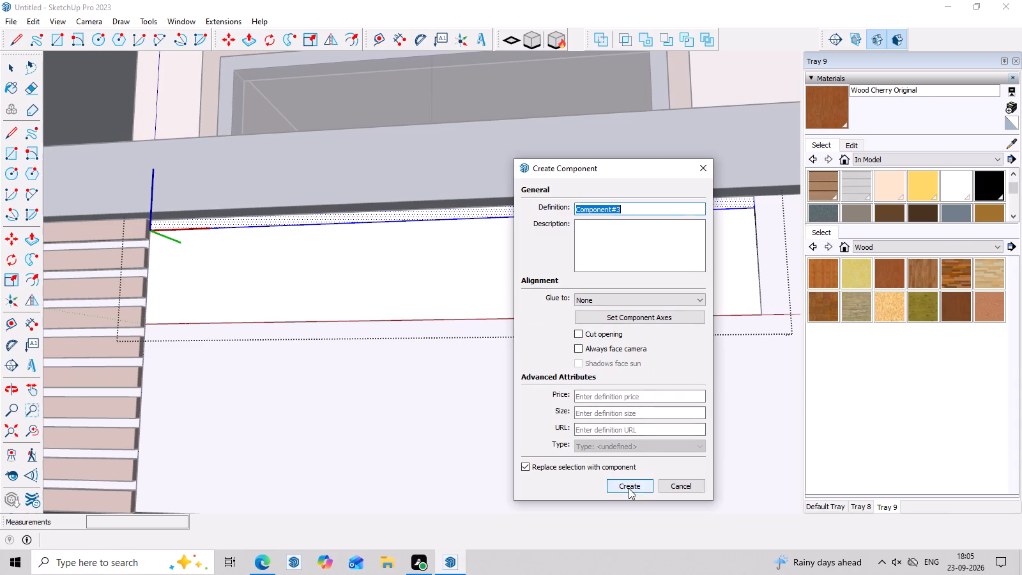
left_click(629, 488)
Open the thin strip component and extrude its face outward 1".
scroll(756, 207, "up", 1)
key("p")
scroll(738, 199, "up", 1)
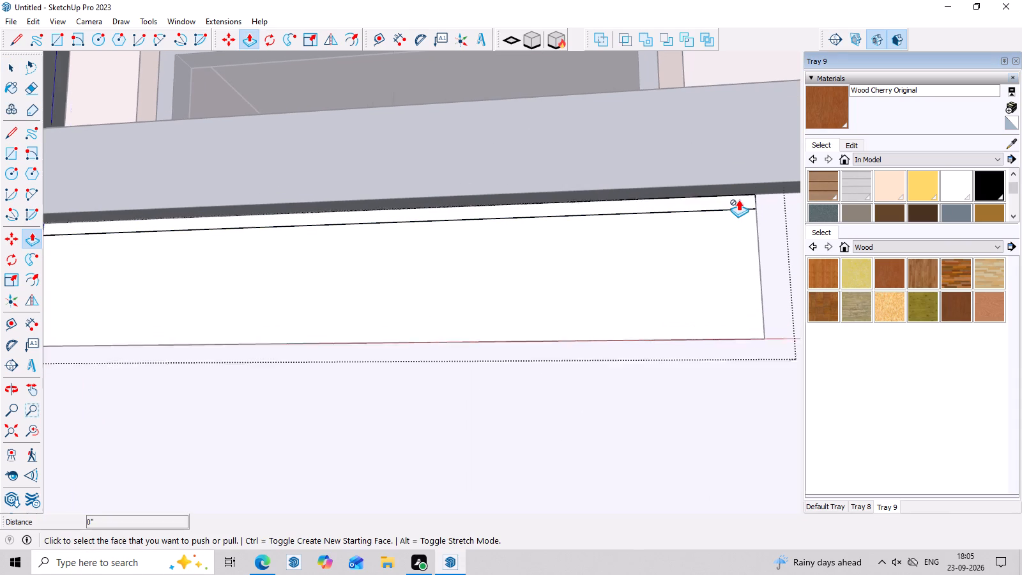
scroll(738, 199, "up", 1)
left_click(738, 199)
key("space")
double_click(738, 195)
scroll(738, 195, "up", 2)
key("p")
left_click(735, 199)
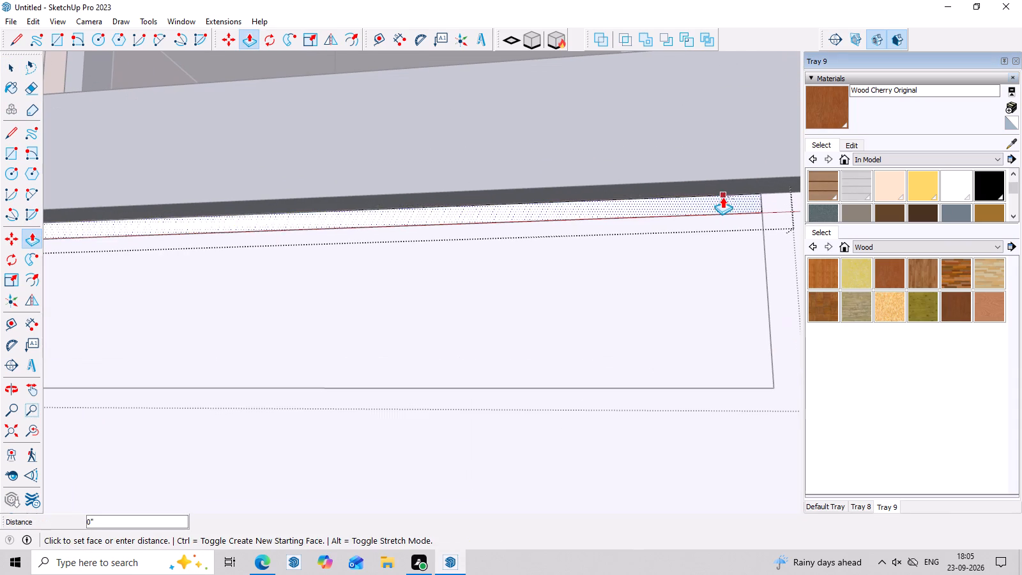
middle_click_drag(726, 195, 585, 257)
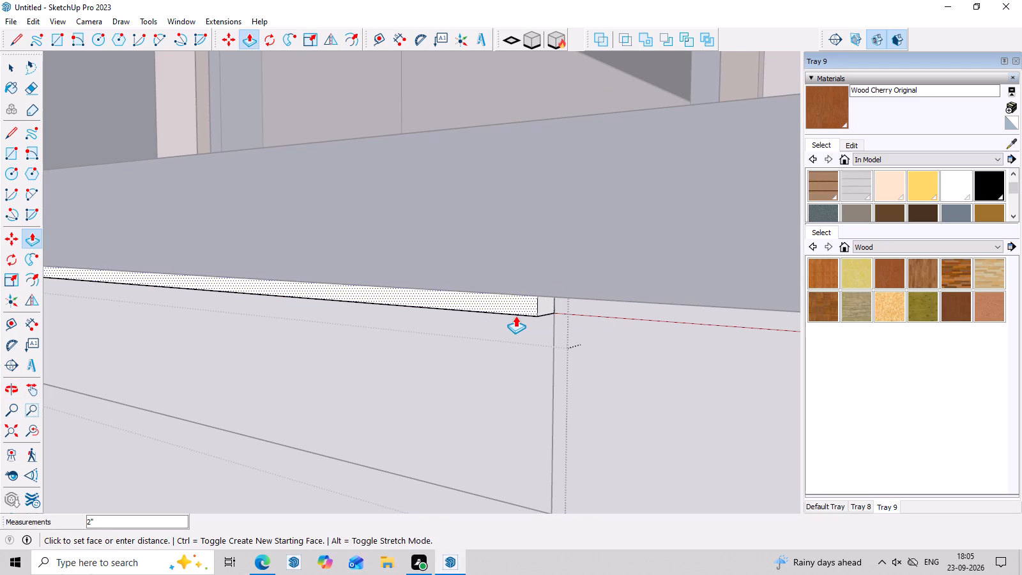
key("1")
key("Return")
Select the whole extruded strip and make it a nested component with the default settings.
middle_click_drag(521, 319, 535, 303)
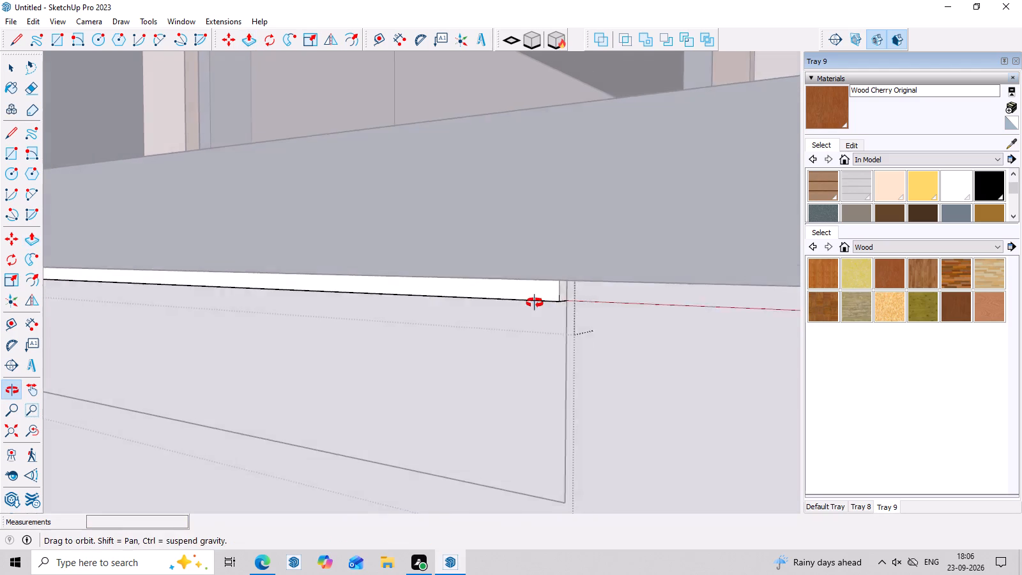
middle_click_drag(535, 303, 537, 300)
key("space")
triple_click(560, 272)
right_click(560, 272)
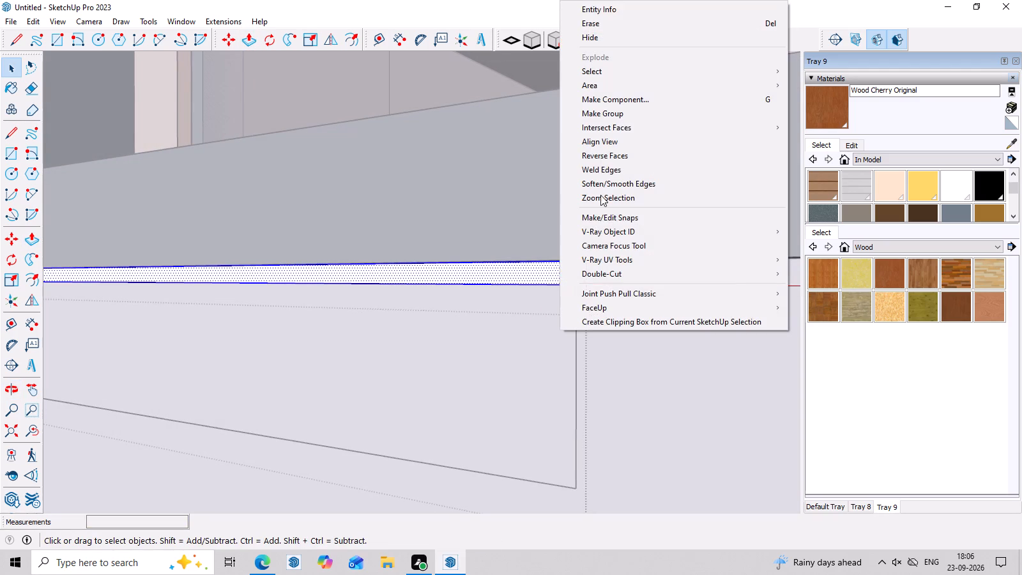
left_click(614, 100)
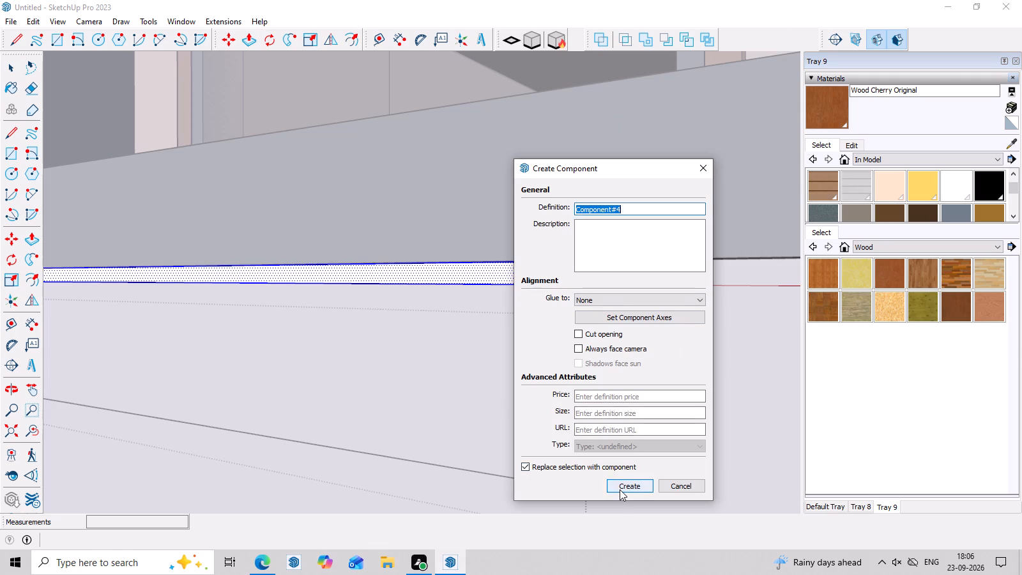
left_click(620, 489)
Copy the strip down to the rectangle's lower corner and array it evenly with 5 divisions.
key("m")
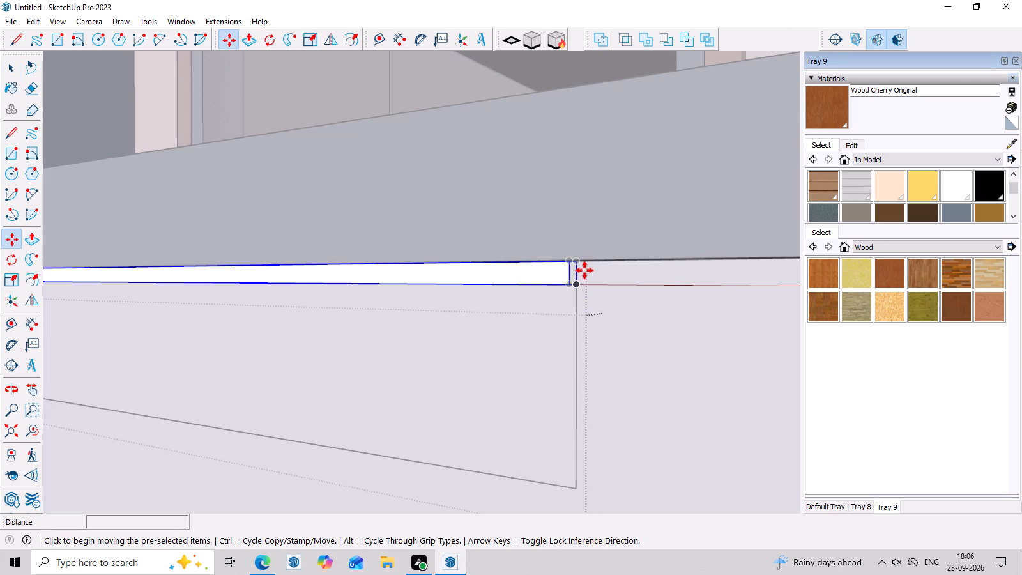
left_click(576, 287)
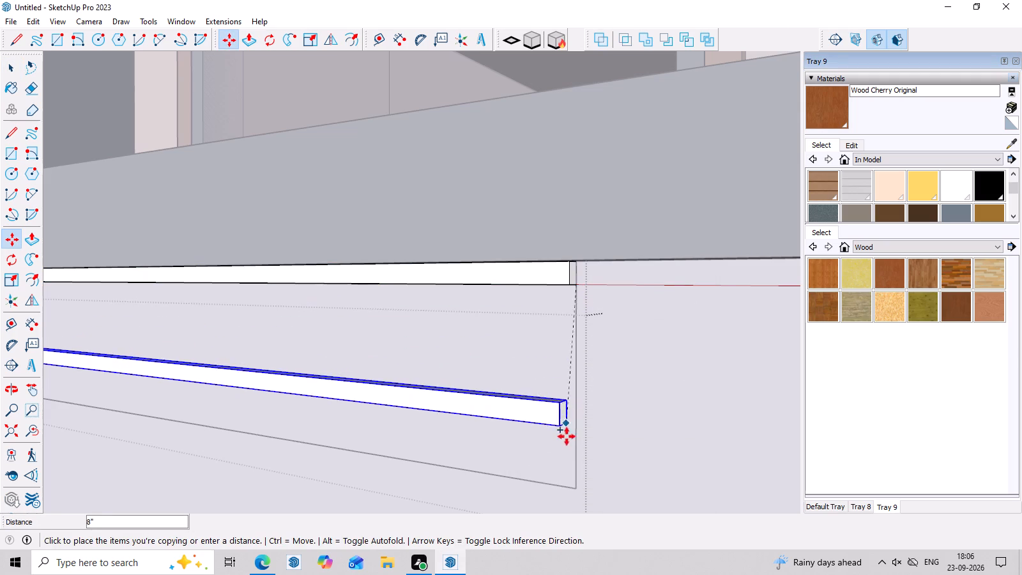
left_click(571, 486)
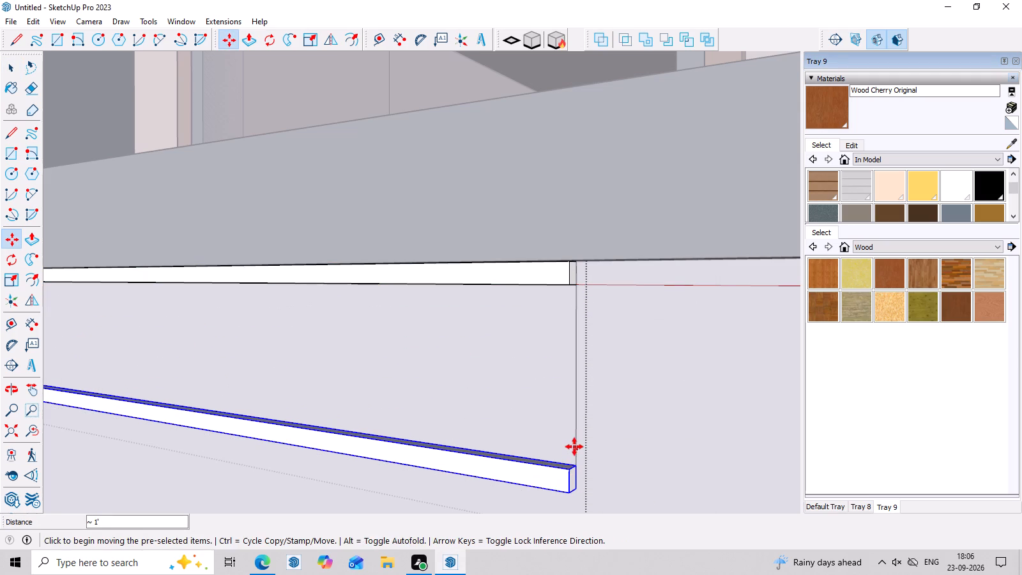
type("5/")
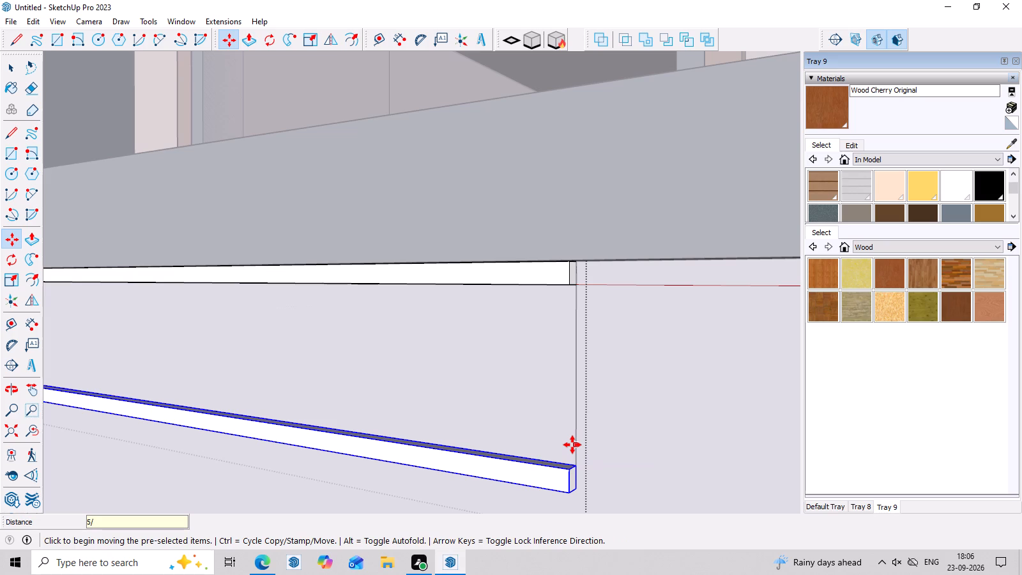
key("Return")
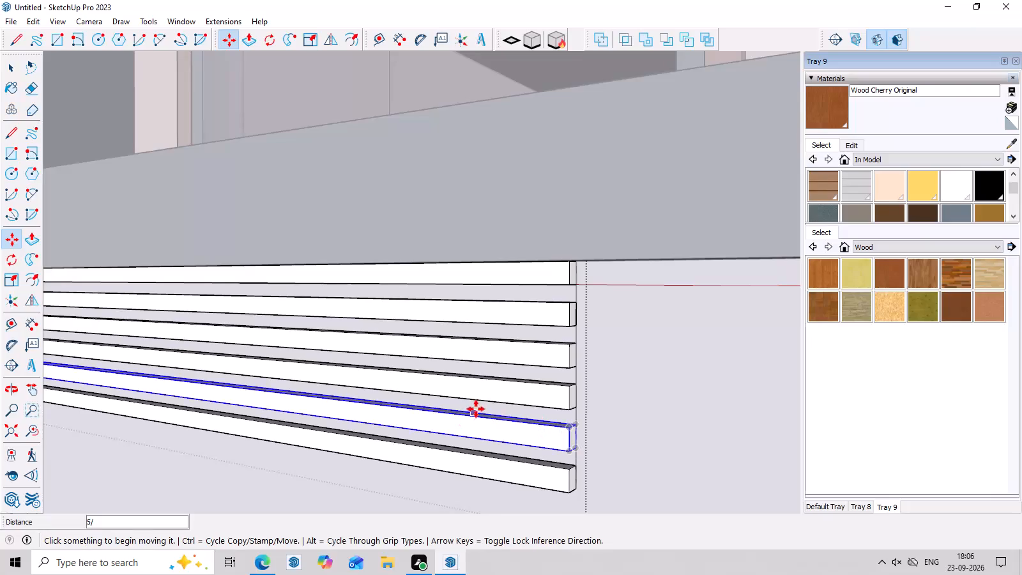
scroll(471, 395, "down", 16)
middle_click_drag(489, 436, 648, 350)
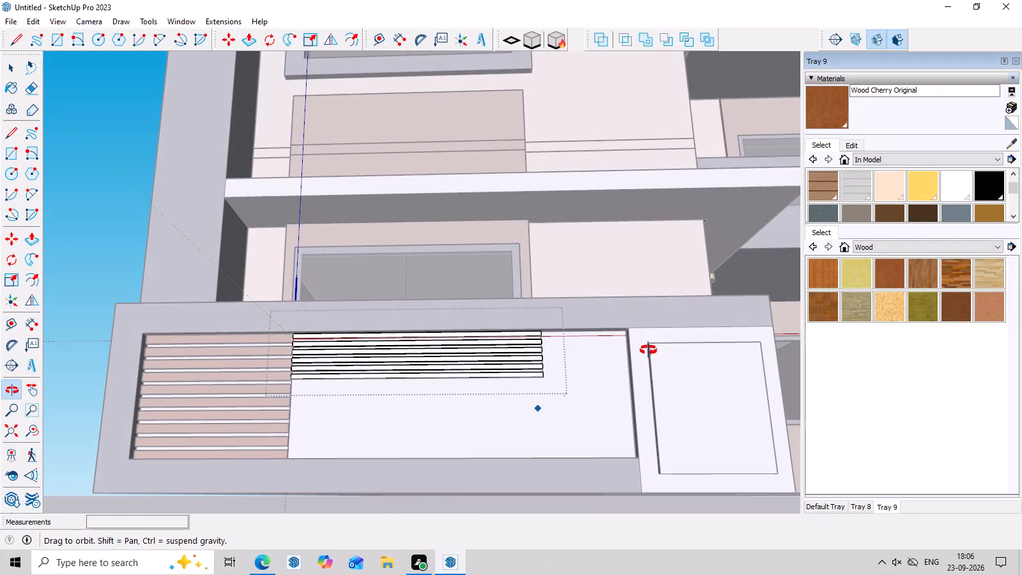
Change the thin strip array to 3 evenly spaced divisions.
middle_click_drag(648, 350, 652, 400)
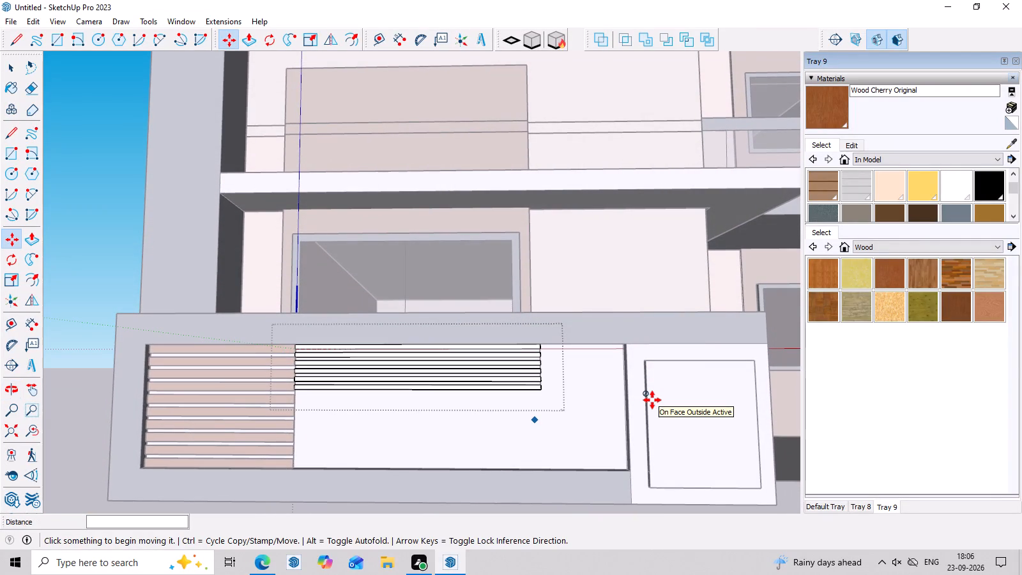
key("4")
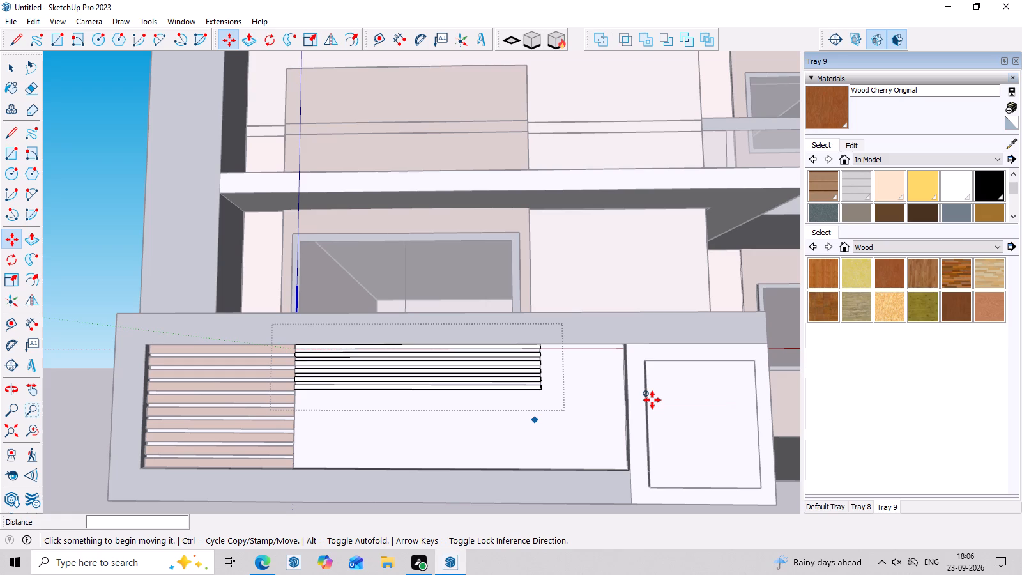
key("slash")
key("Return")
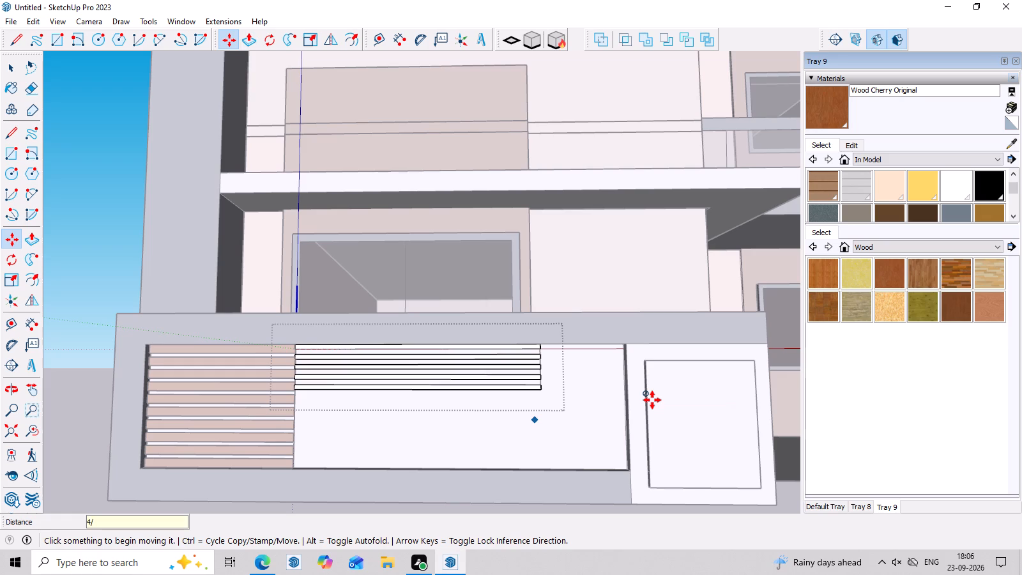
type("3/")
key("Return")
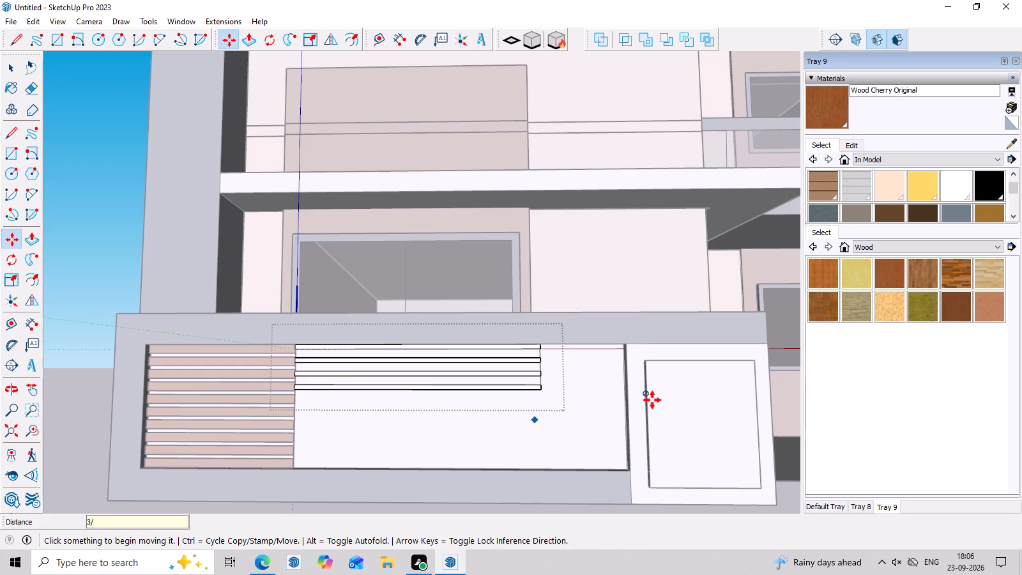
Paint the thin horizontal strips with Wood Veneer 02 and close the component.
scroll(646, 399, "down", 4)
key("space")
left_click(254, 265)
scroll(252, 265, "down", 1)
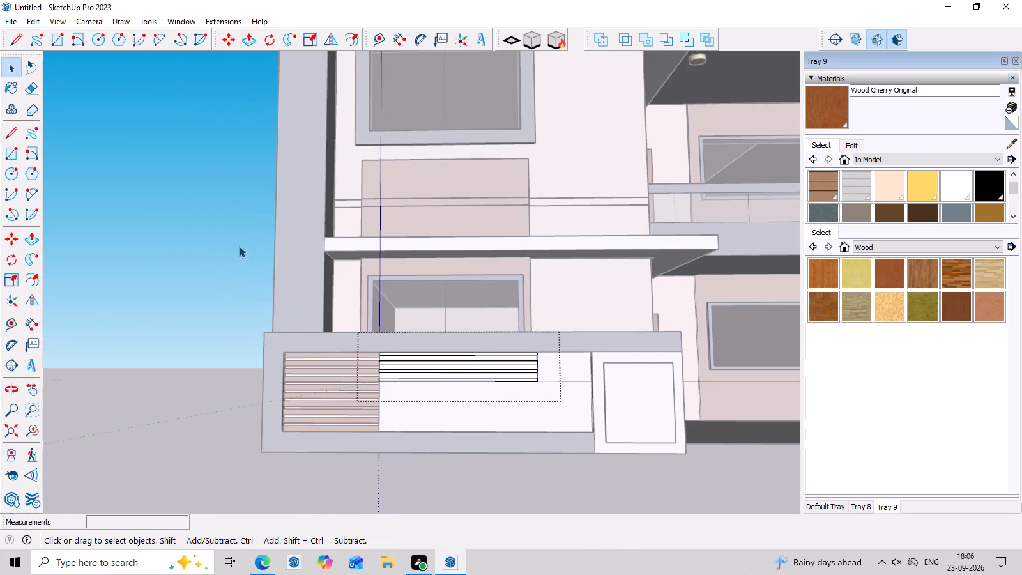
key("space")
scroll(998, 279, "up", 3)
left_click(984, 306)
scroll(357, 400, "up", 5)
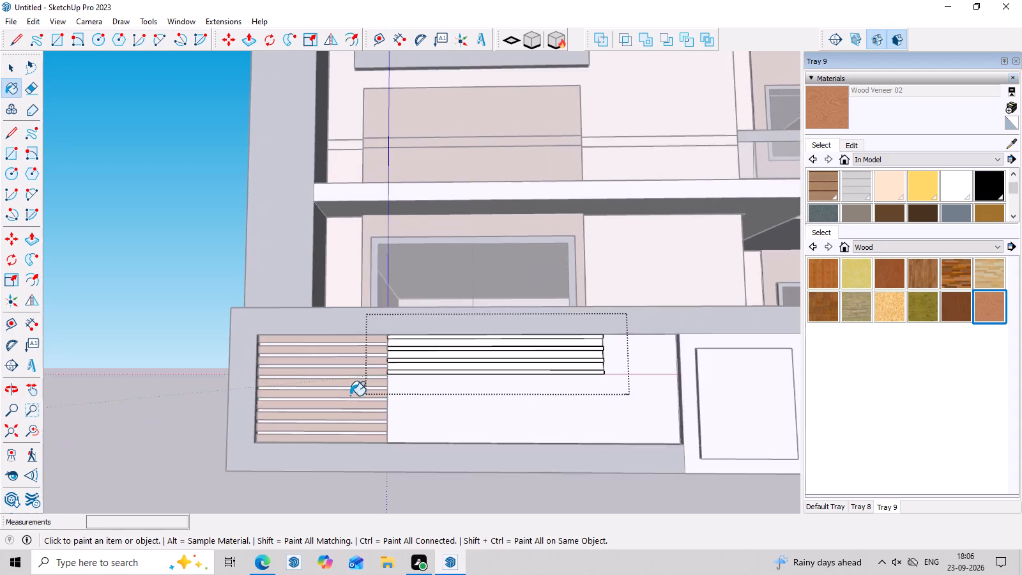
scroll(350, 395, "up", 6)
left_click(485, 335)
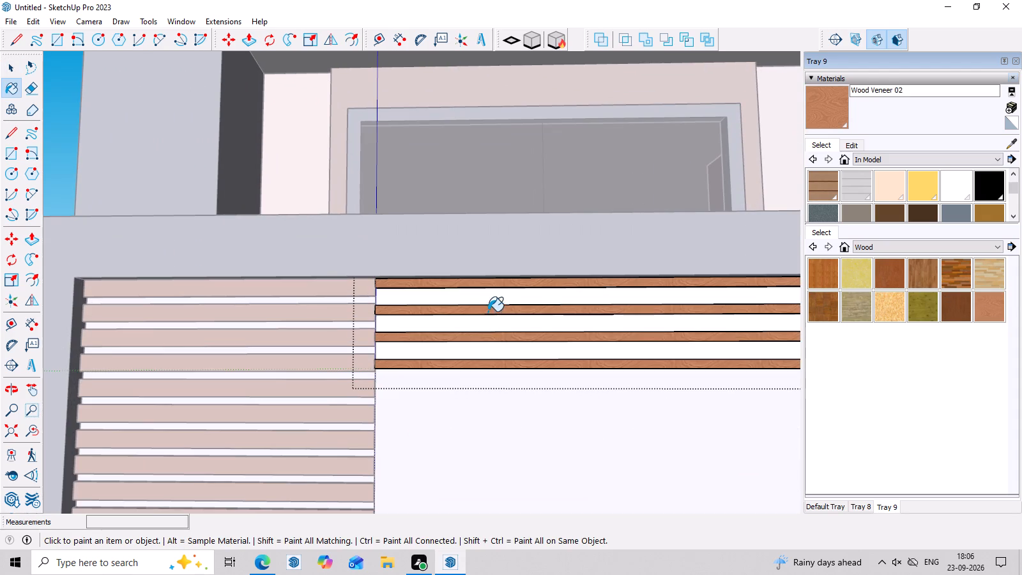
scroll(422, 330, "down", 13)
key("space")
double_click(162, 158)
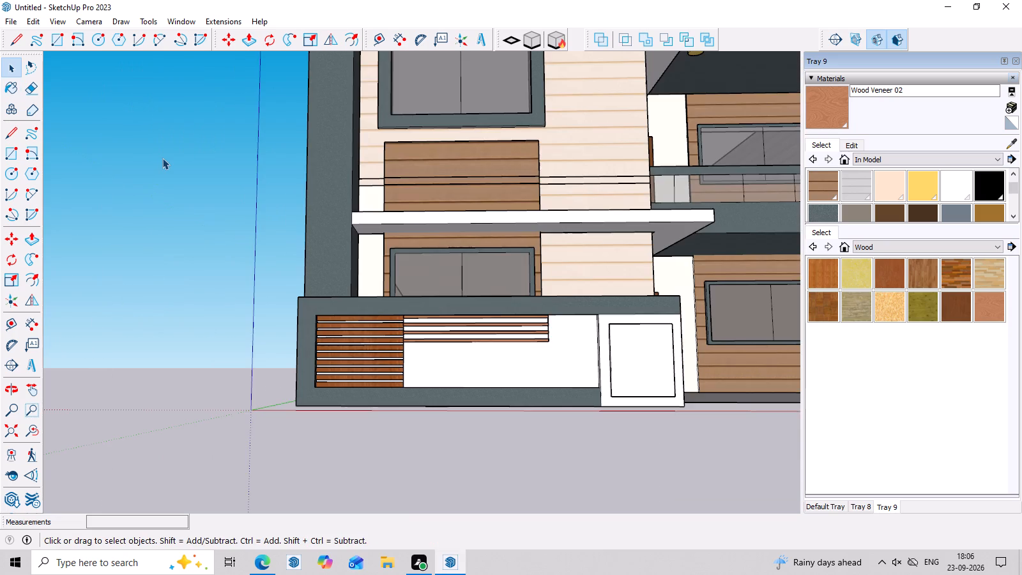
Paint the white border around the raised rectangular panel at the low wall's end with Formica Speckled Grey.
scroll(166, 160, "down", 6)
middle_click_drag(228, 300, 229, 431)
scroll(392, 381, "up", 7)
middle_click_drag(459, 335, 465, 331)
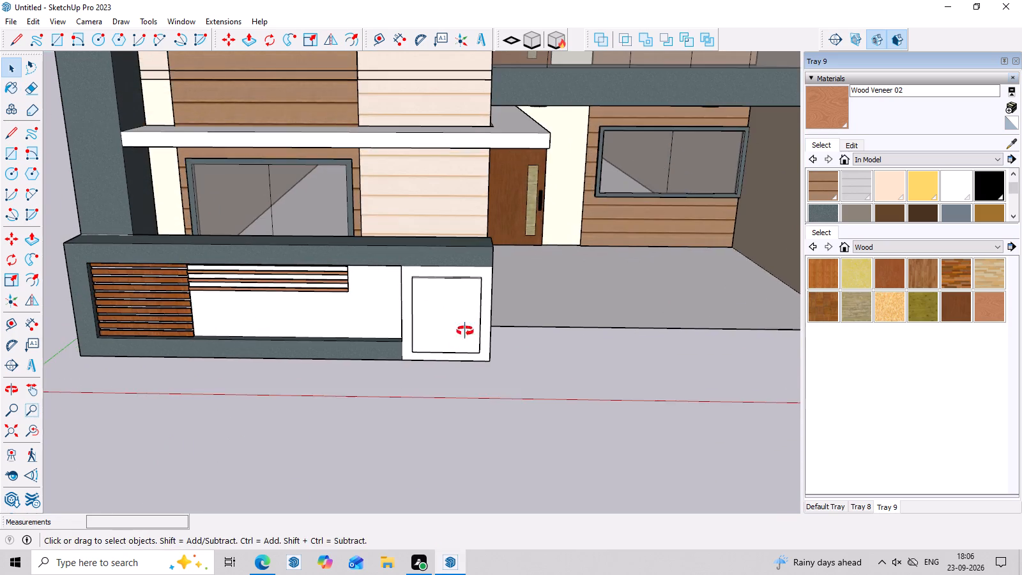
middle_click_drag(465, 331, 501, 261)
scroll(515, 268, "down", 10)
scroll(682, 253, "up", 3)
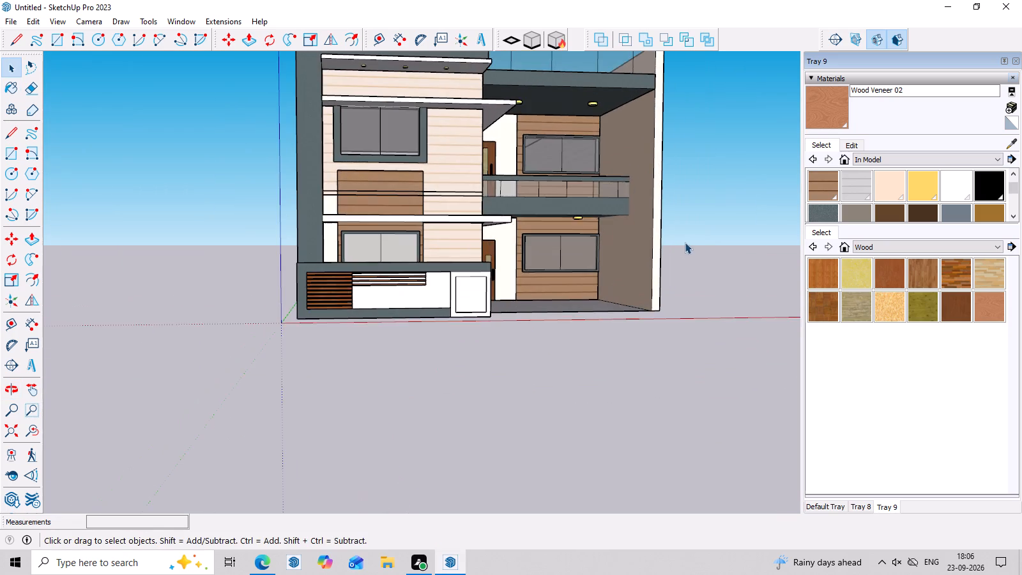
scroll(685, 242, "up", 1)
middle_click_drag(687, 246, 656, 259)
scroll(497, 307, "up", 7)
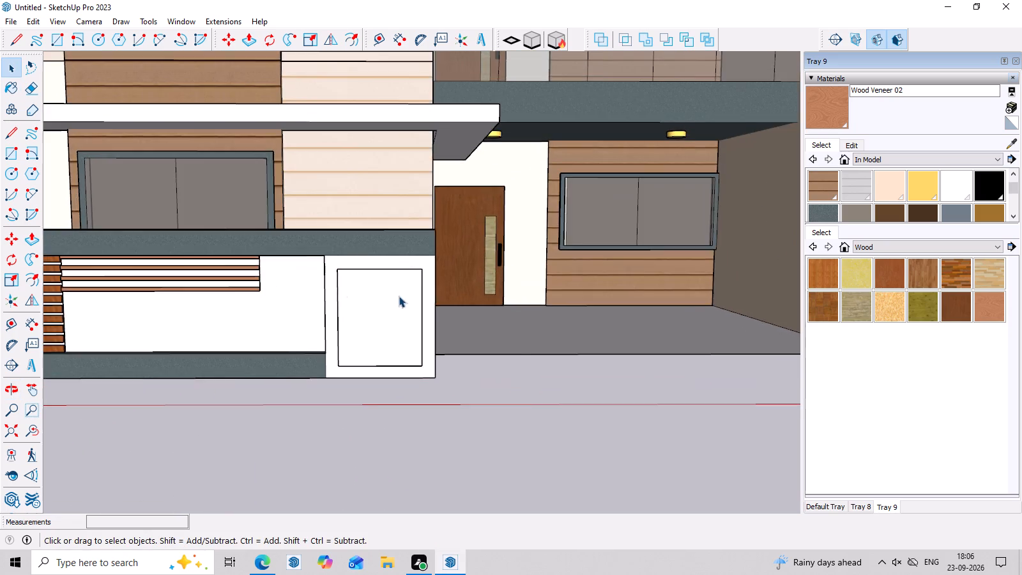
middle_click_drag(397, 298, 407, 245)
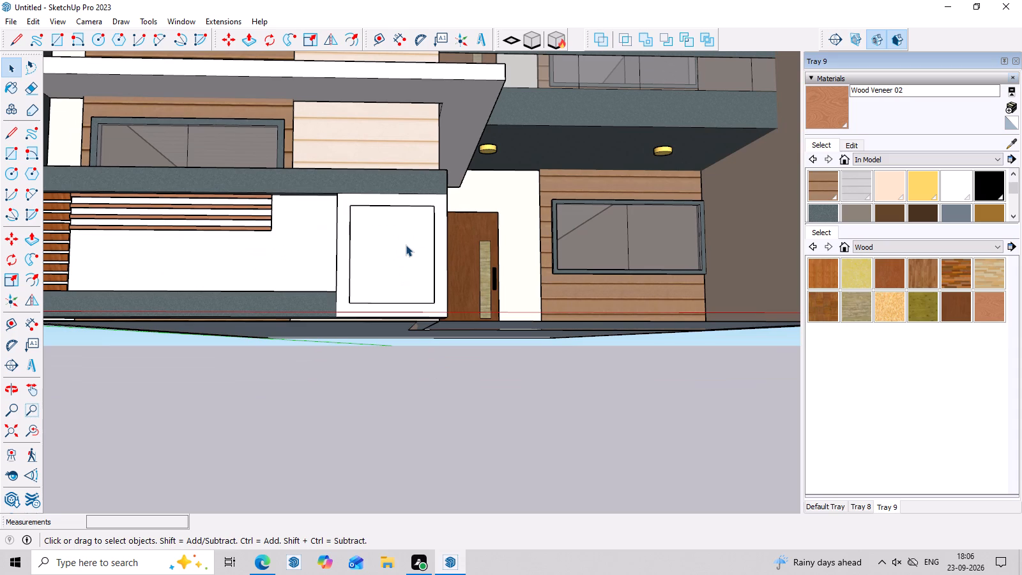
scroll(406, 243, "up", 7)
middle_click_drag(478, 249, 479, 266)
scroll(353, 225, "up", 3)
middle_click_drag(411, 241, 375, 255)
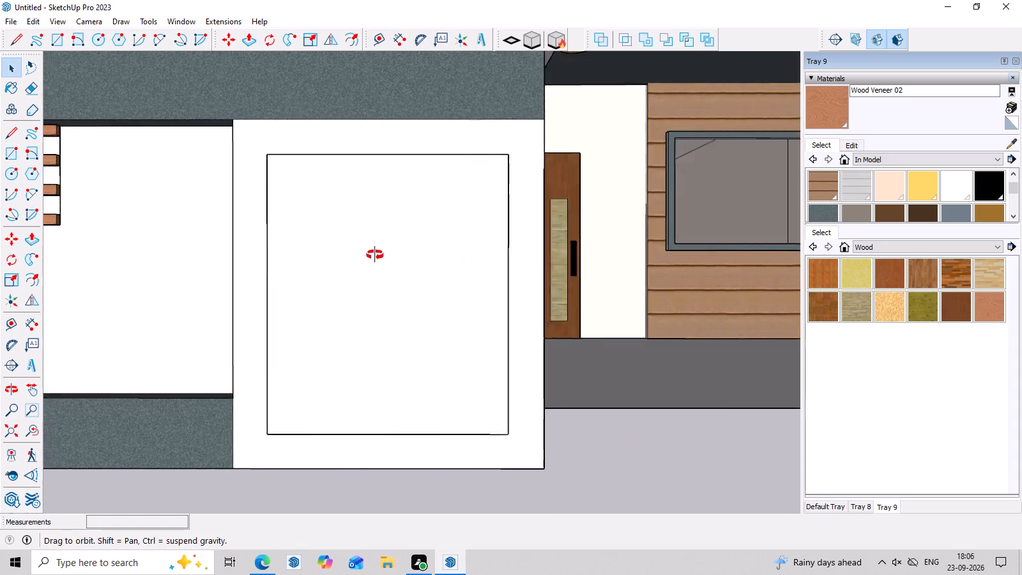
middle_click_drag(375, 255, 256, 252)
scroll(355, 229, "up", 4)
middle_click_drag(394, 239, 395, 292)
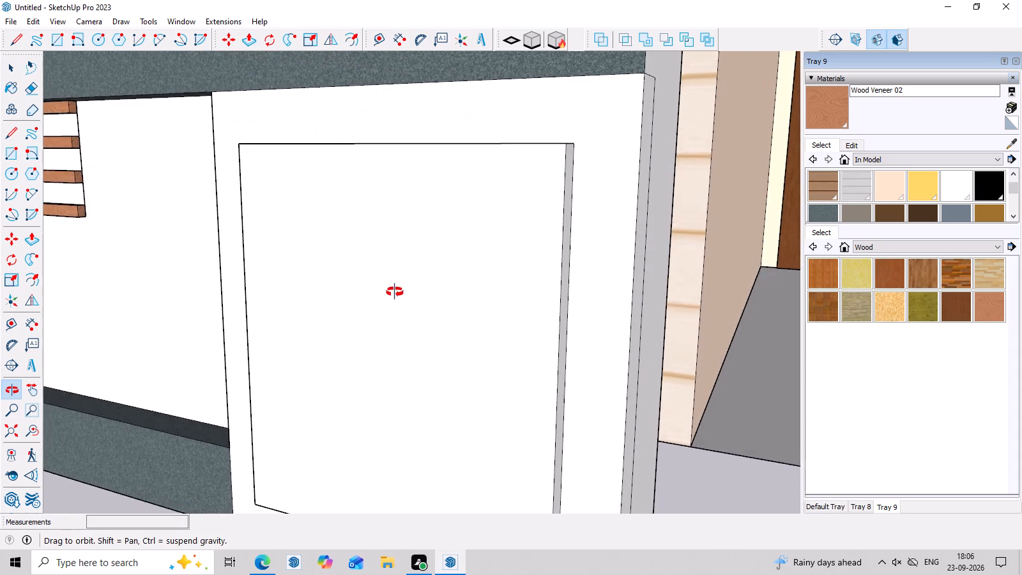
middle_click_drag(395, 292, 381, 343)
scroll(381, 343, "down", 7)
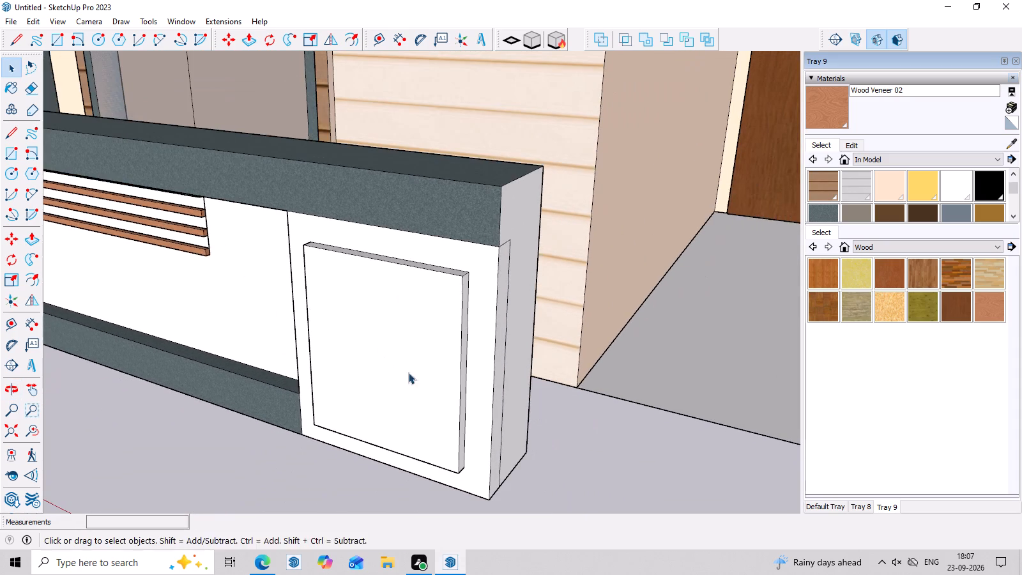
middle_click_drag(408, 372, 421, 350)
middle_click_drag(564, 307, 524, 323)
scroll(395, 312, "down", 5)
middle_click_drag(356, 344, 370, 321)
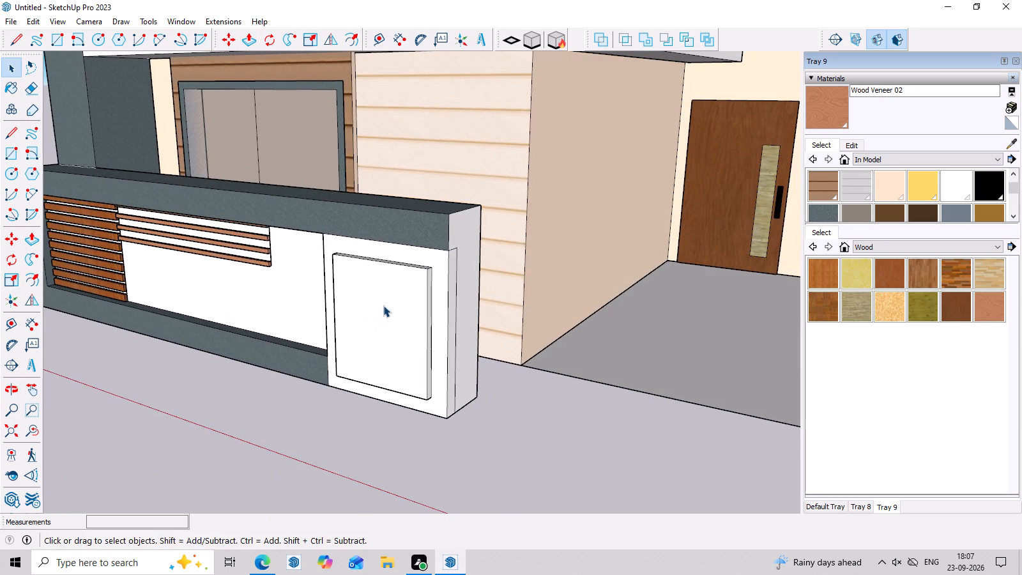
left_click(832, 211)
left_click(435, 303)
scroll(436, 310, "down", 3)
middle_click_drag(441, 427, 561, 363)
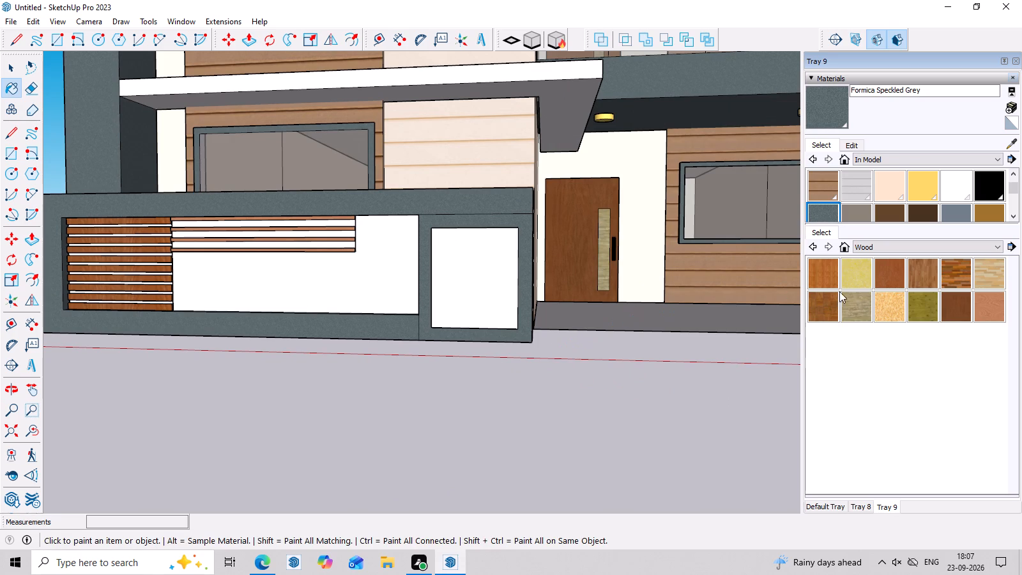
Open the Color C01 material for editing, and close the Materials dialog along with Tray 9.
double_click(894, 189)
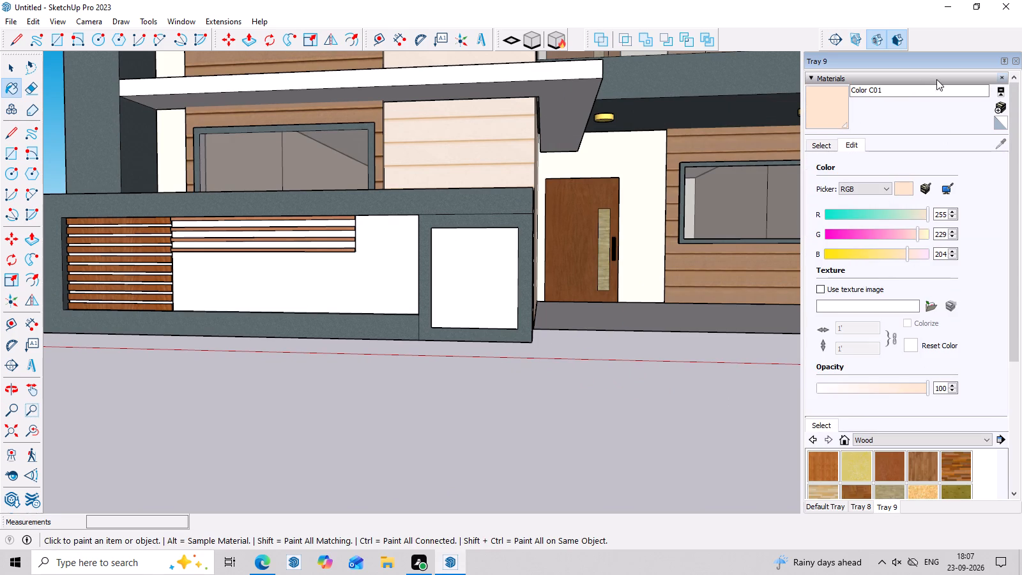
left_click(1003, 80)
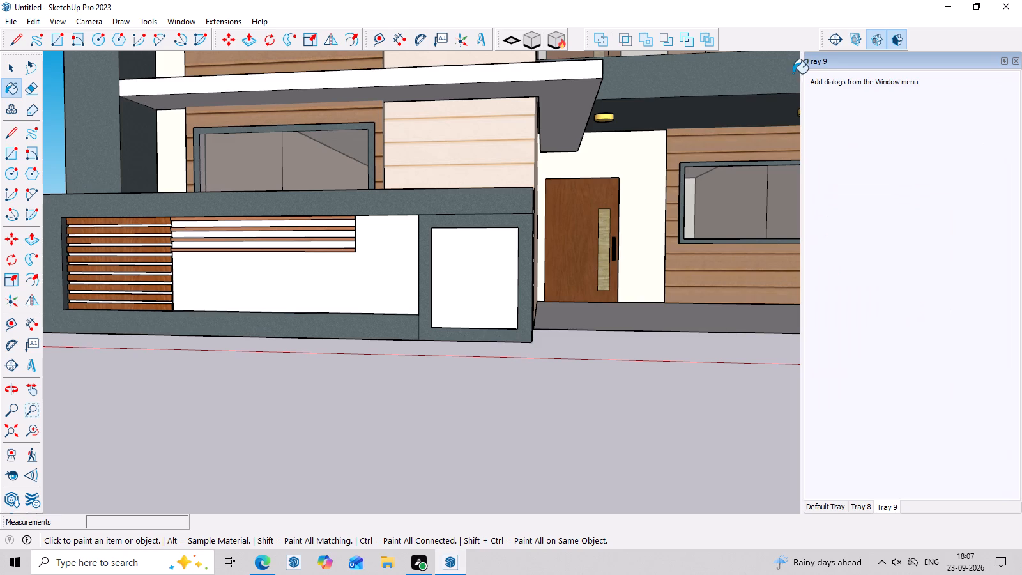
left_click(1018, 61)
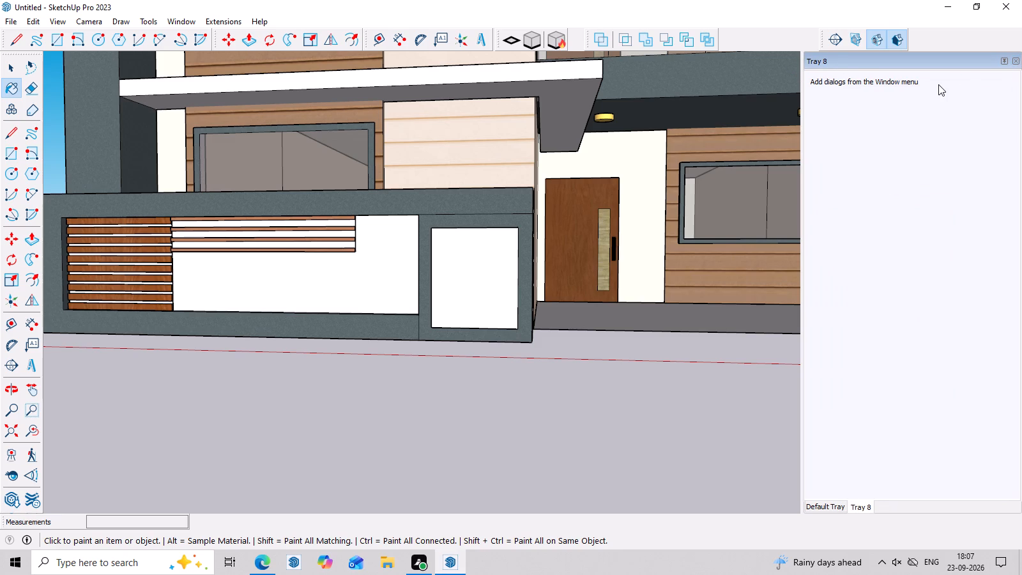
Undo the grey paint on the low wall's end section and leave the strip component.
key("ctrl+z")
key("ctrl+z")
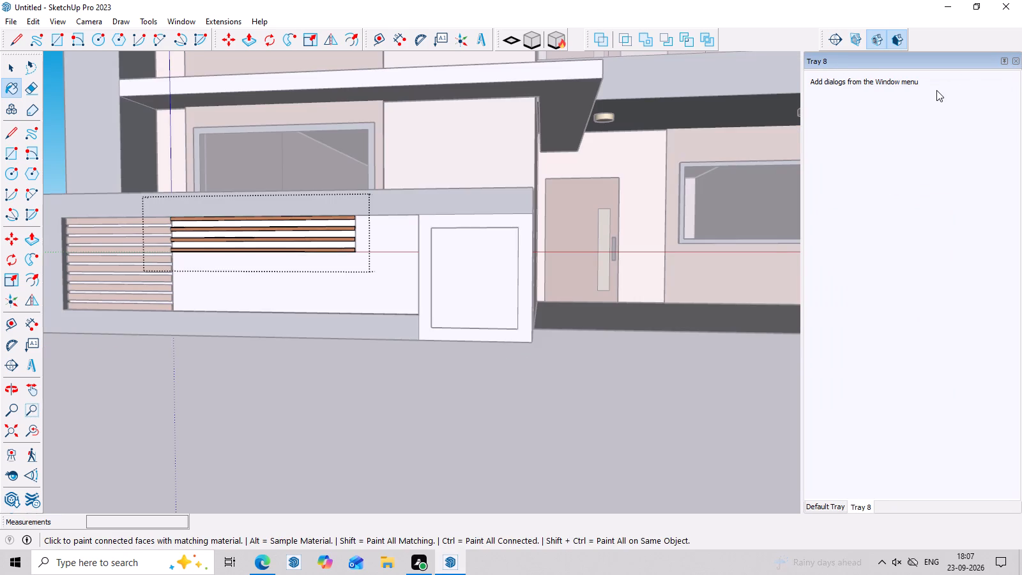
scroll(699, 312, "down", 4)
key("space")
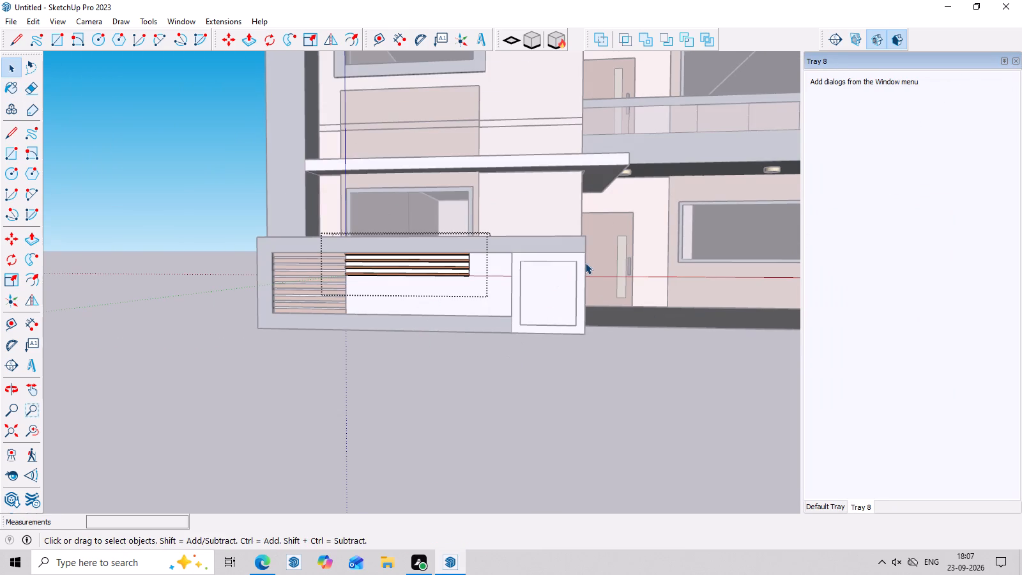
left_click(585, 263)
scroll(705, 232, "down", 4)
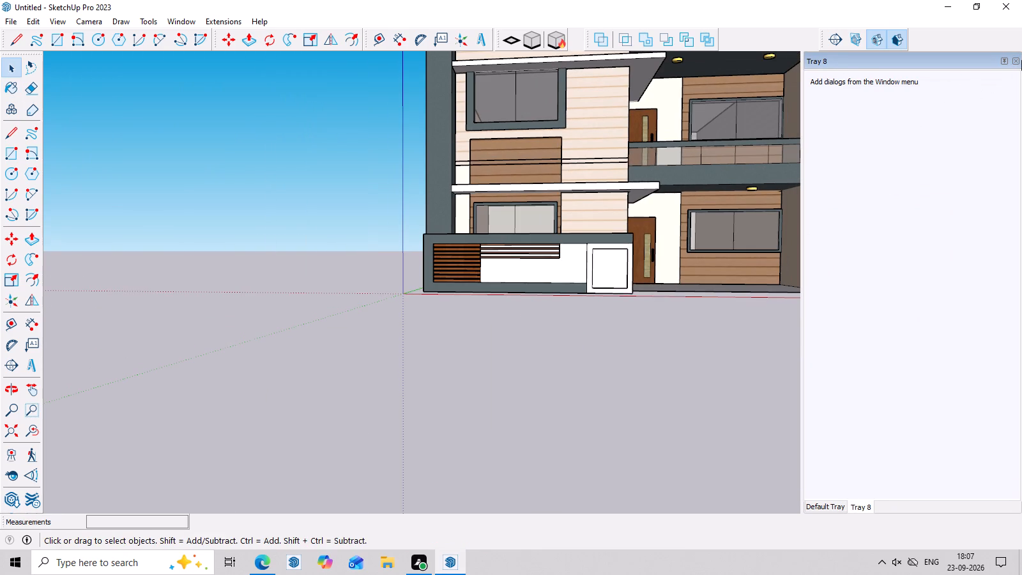
Close the empty Tray 8.
left_click(1017, 61)
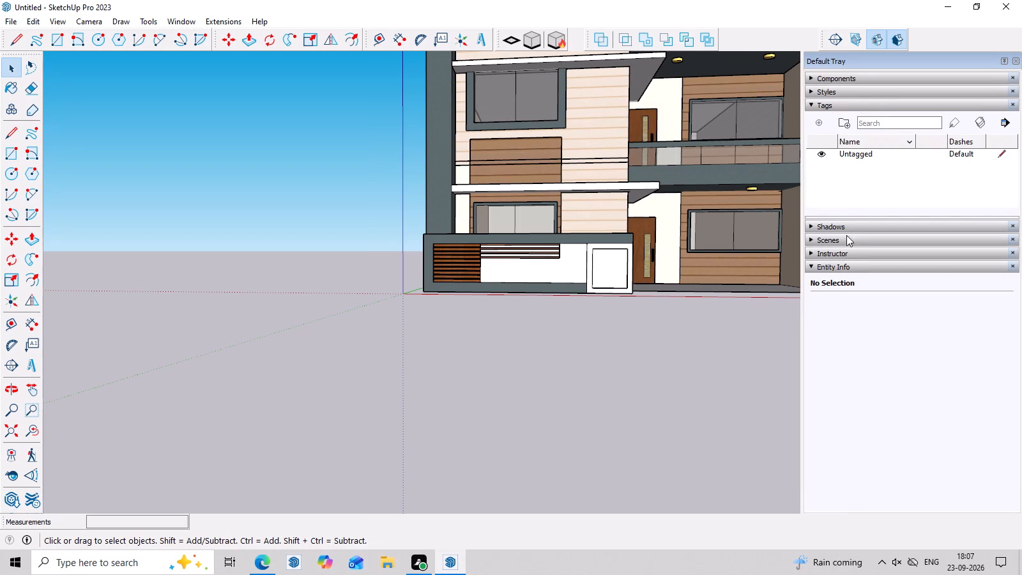
scroll(873, 148, "down", 4)
scroll(875, 154, "up", 3)
scroll(864, 98, "up", 3)
Add the Materials dialog to Tray 9 in the tray manager.
left_click(153, 26)
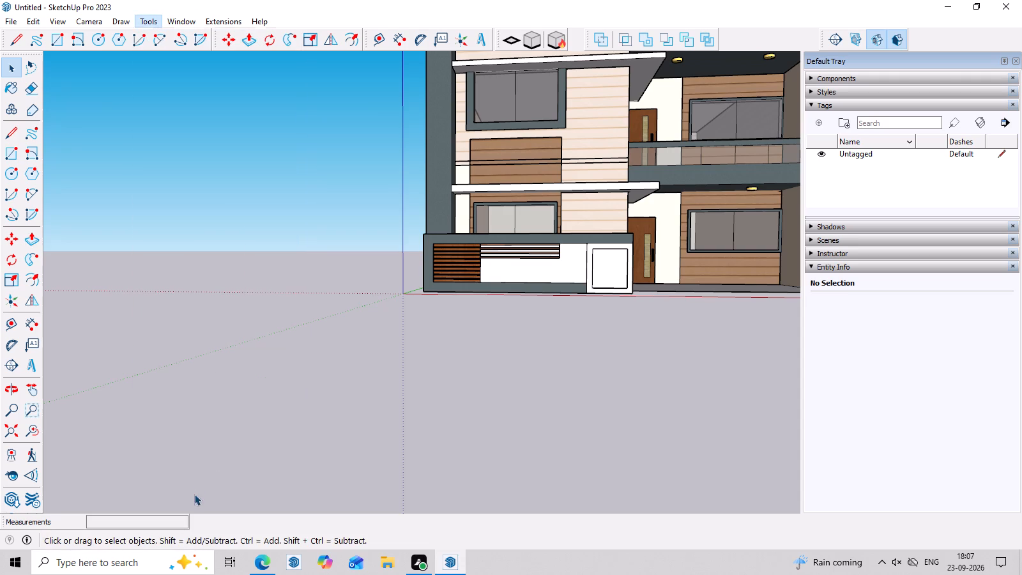
left_click(194, 494)
left_click(173, 22)
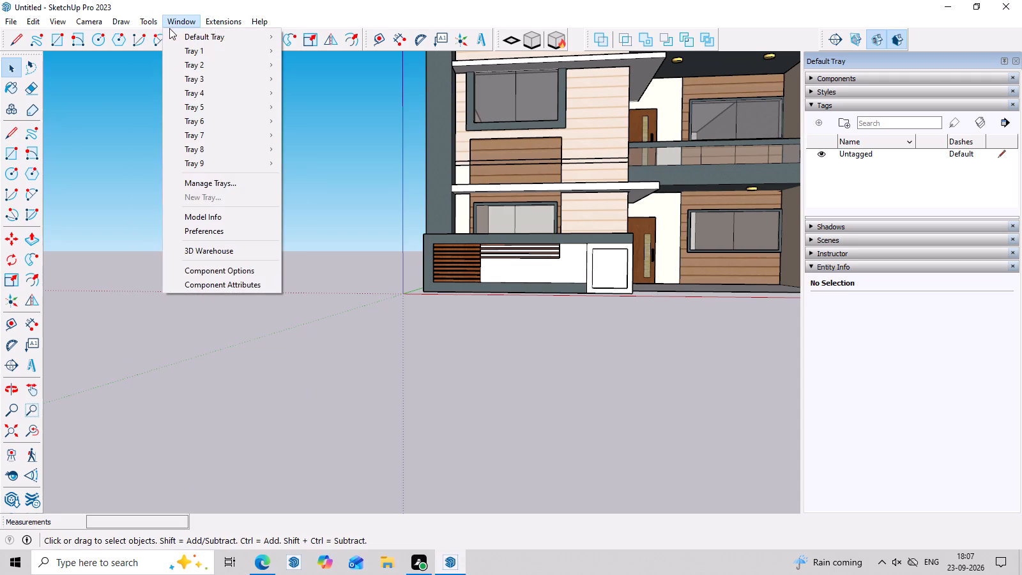
left_click(211, 197)
left_click(215, 186)
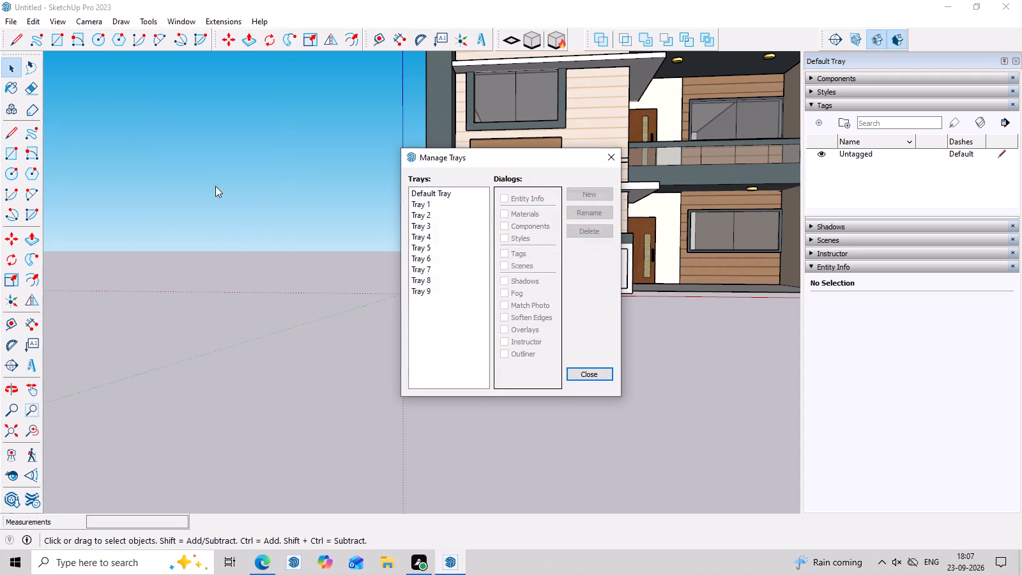
left_click(429, 291)
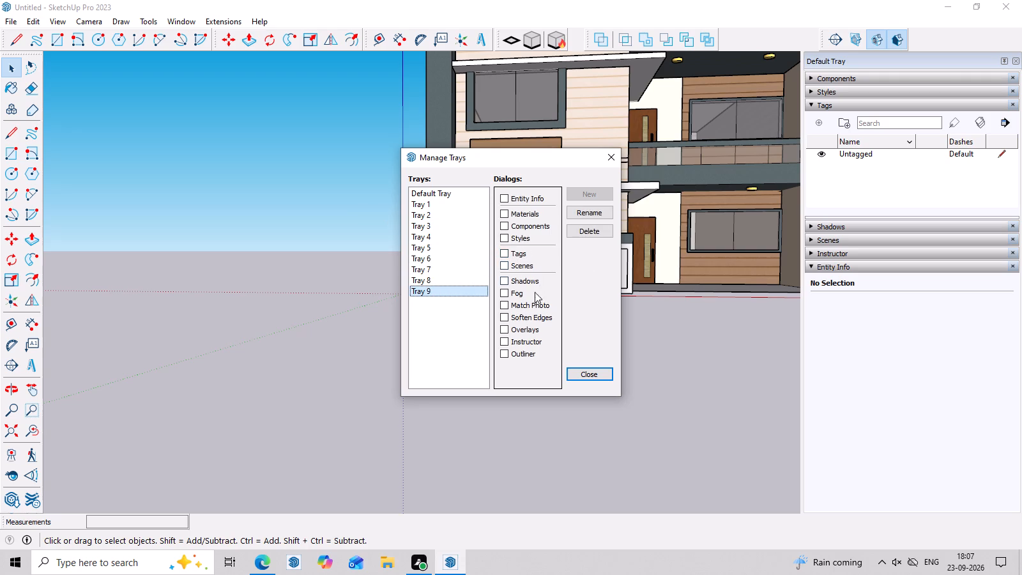
left_click(501, 212)
left_click(601, 372)
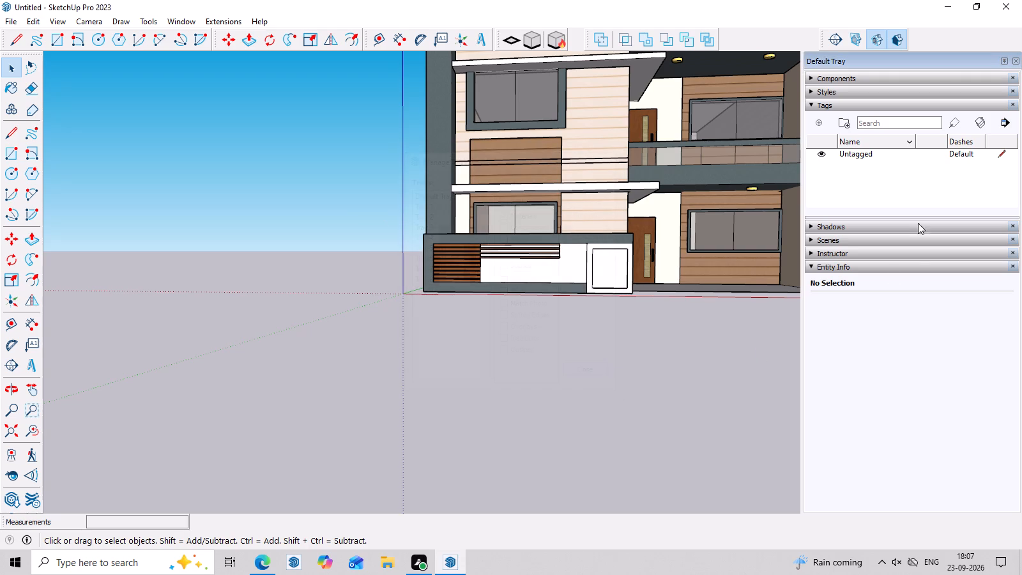
Close the Default Tray.
scroll(944, 135, "down", 4)
scroll(945, 116, "up", 4)
left_click(950, 78)
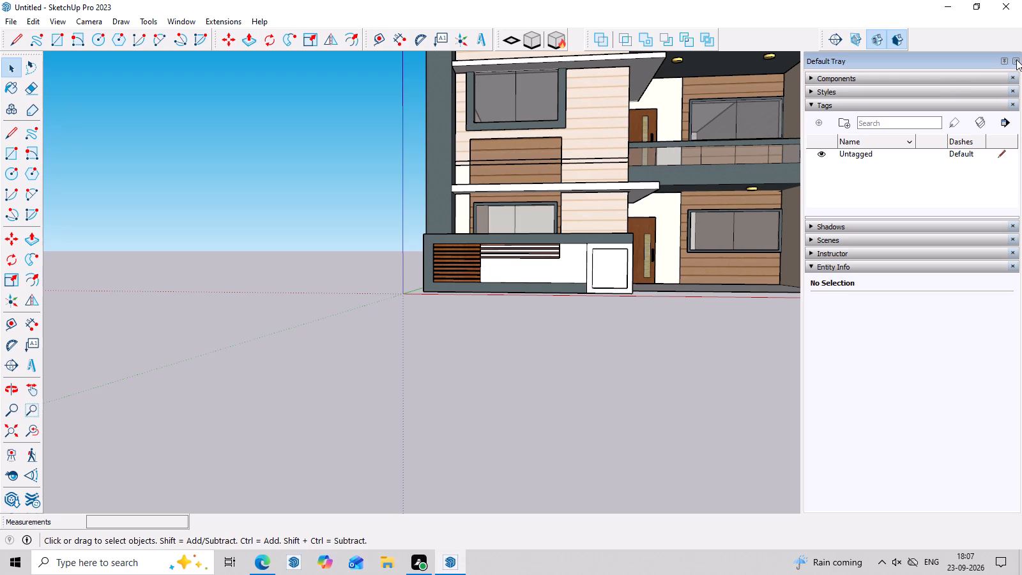
left_click(1016, 59)
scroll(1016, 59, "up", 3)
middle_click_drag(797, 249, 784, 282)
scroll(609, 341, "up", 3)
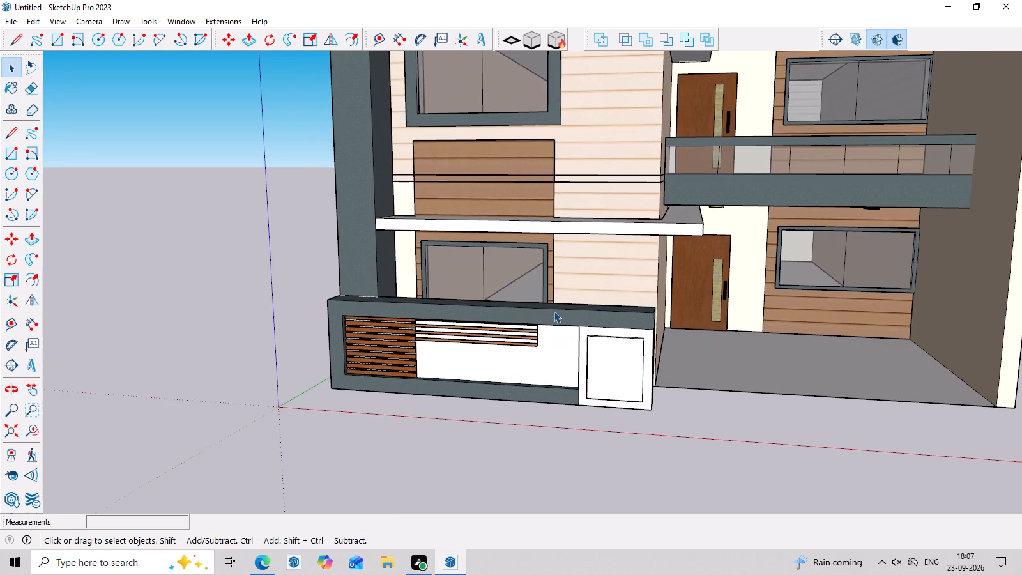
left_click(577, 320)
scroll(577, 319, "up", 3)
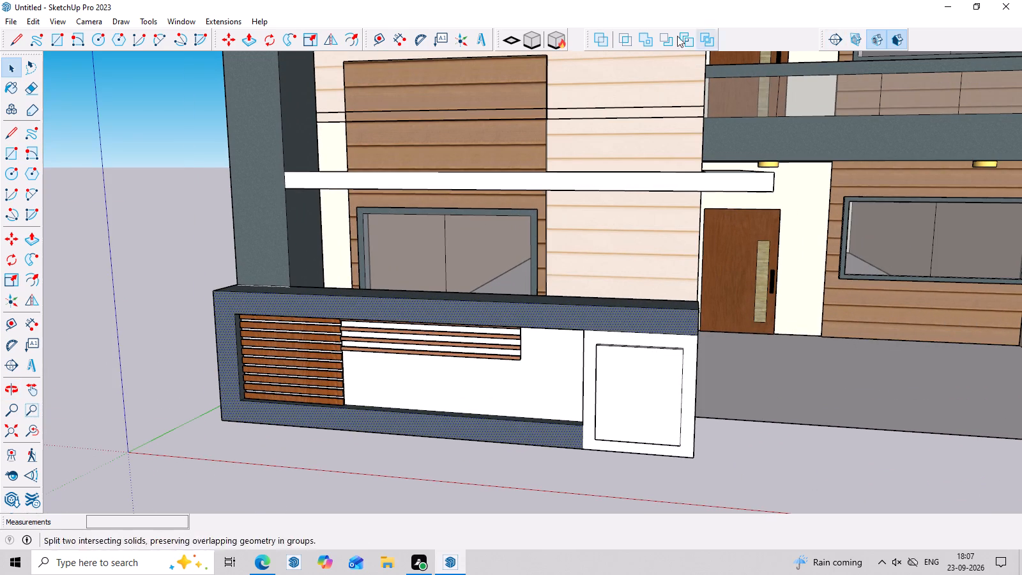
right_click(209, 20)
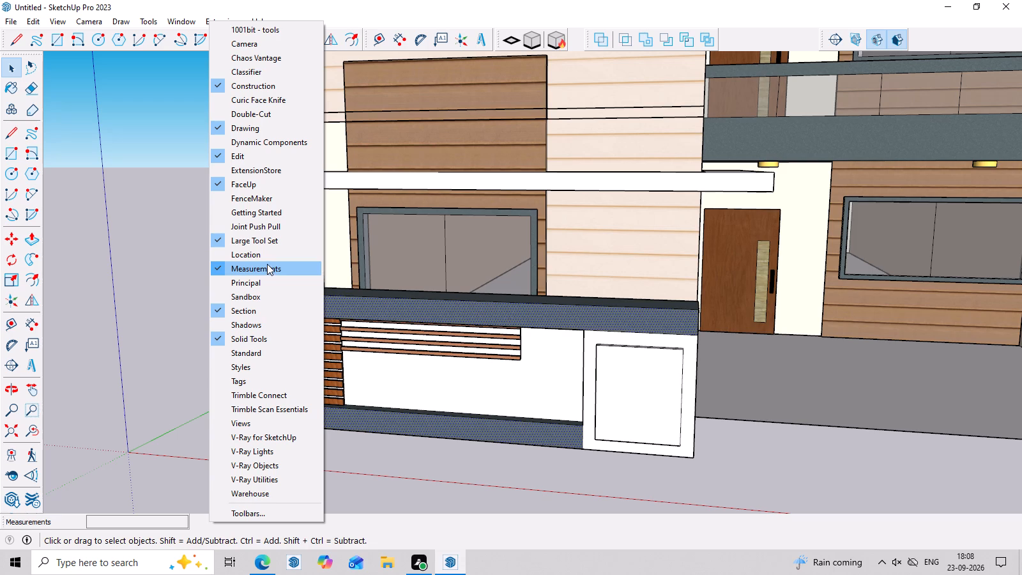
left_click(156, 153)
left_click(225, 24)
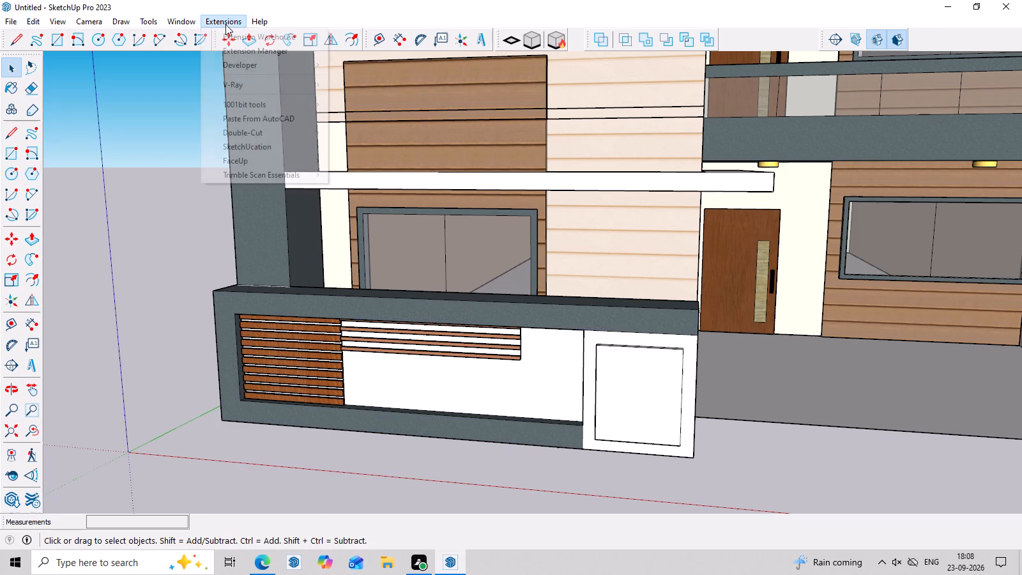
Delete Tray 1 in the tray manager and leave the manager with the remaining trays kept.
double_click(189, 21)
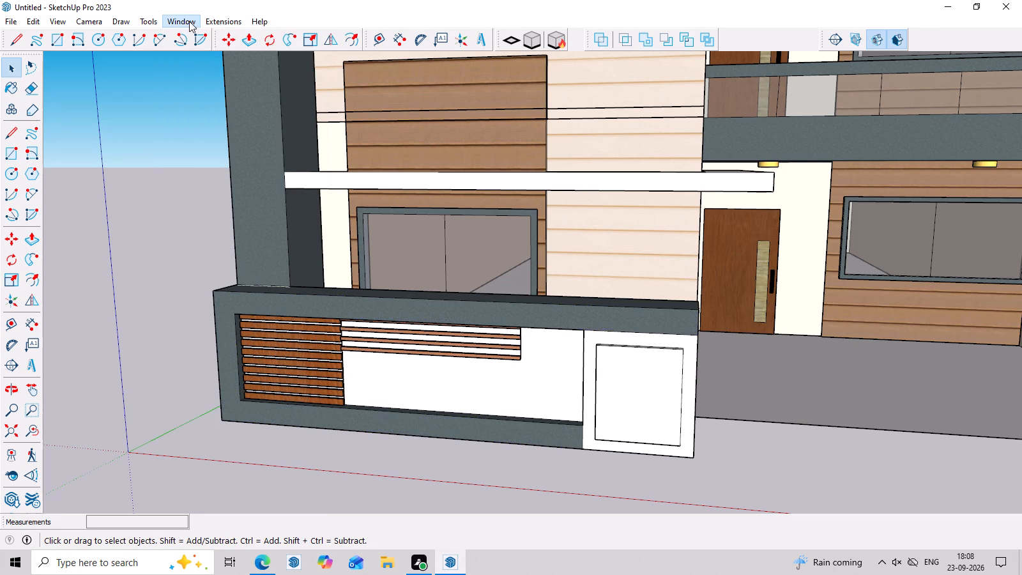
left_click(240, 183)
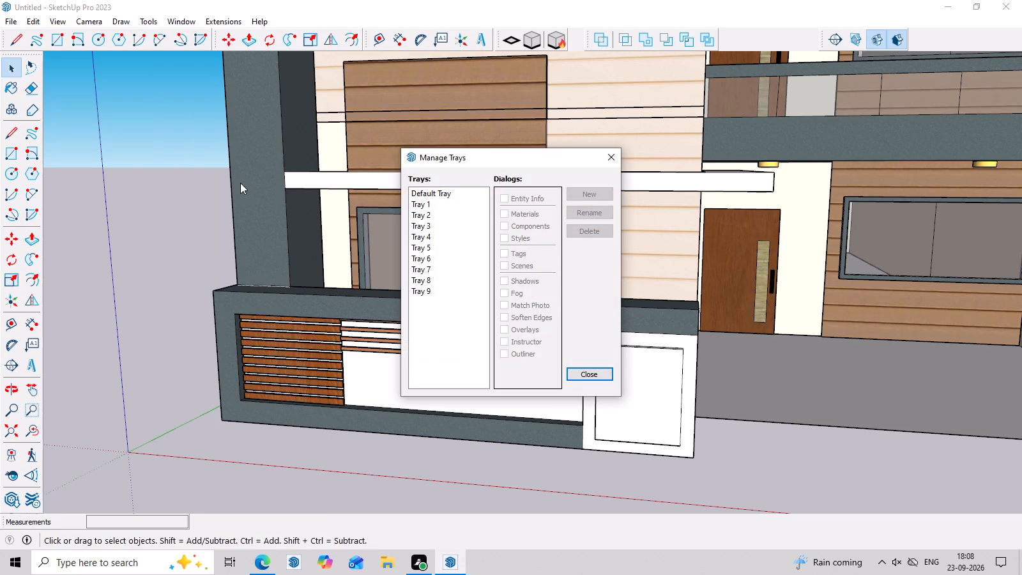
left_click(432, 250)
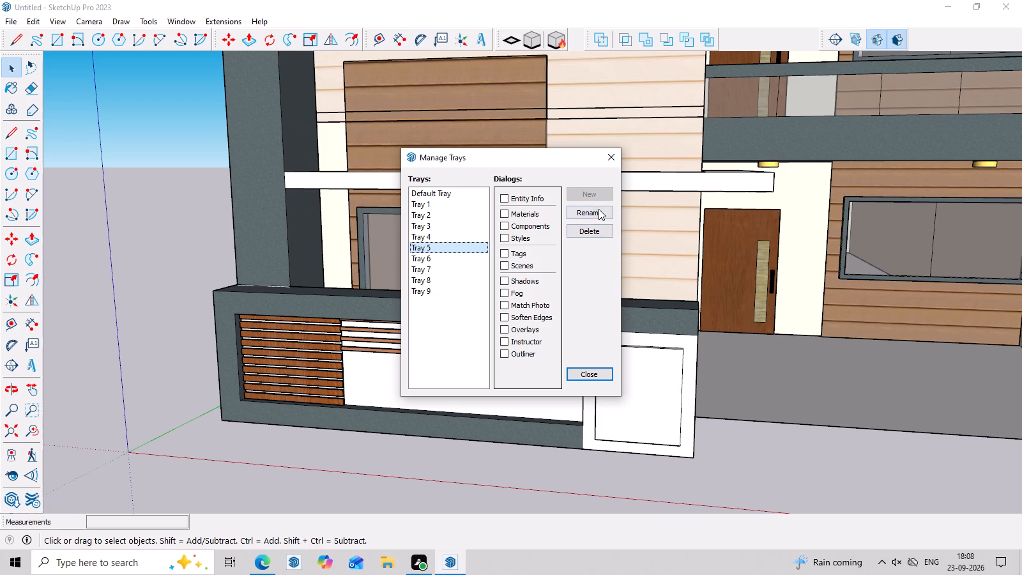
left_click(597, 208)
left_click(599, 227)
left_click(600, 234)
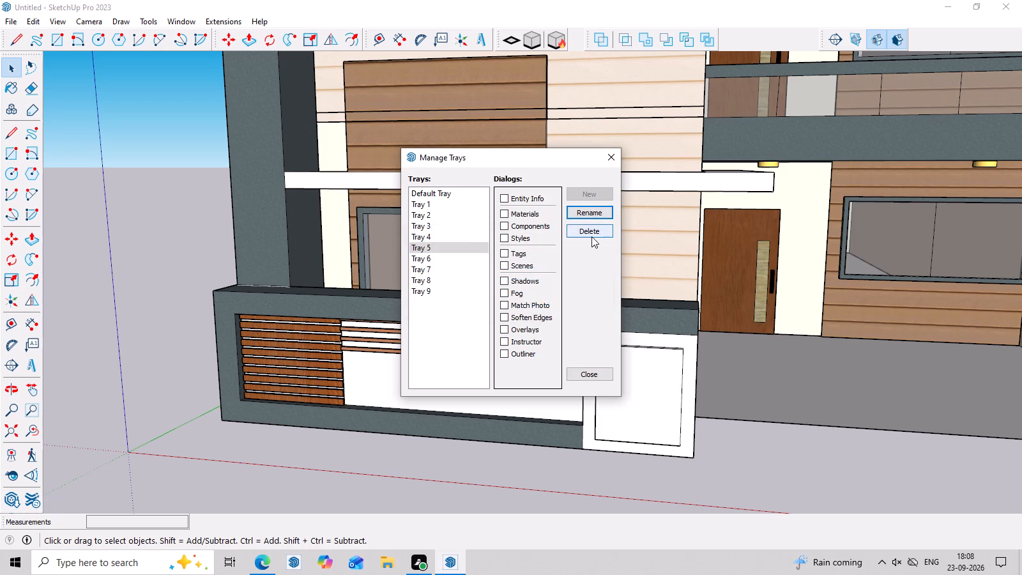
left_click(441, 208)
left_click(597, 233)
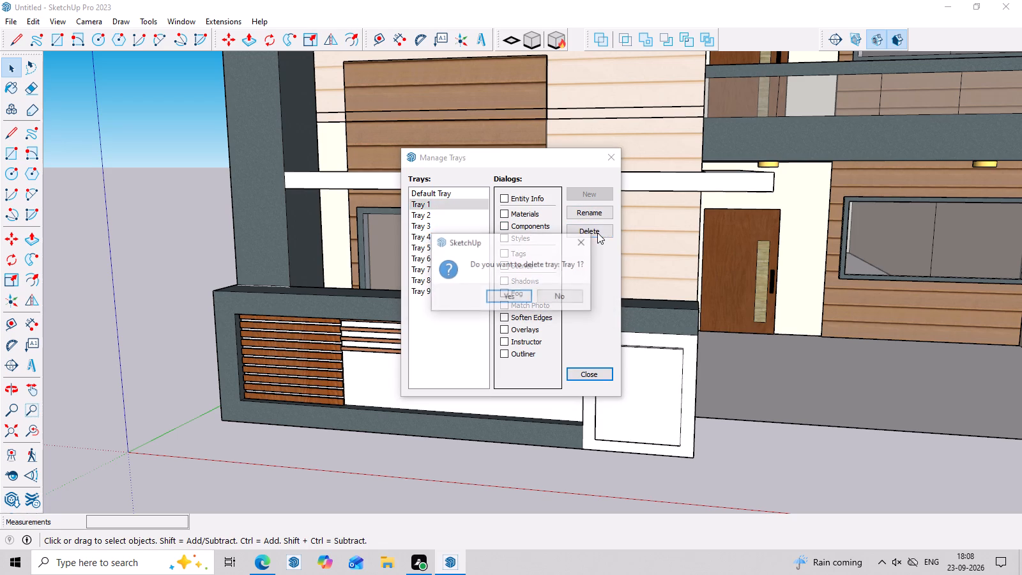
left_click(505, 294)
left_click(436, 275)
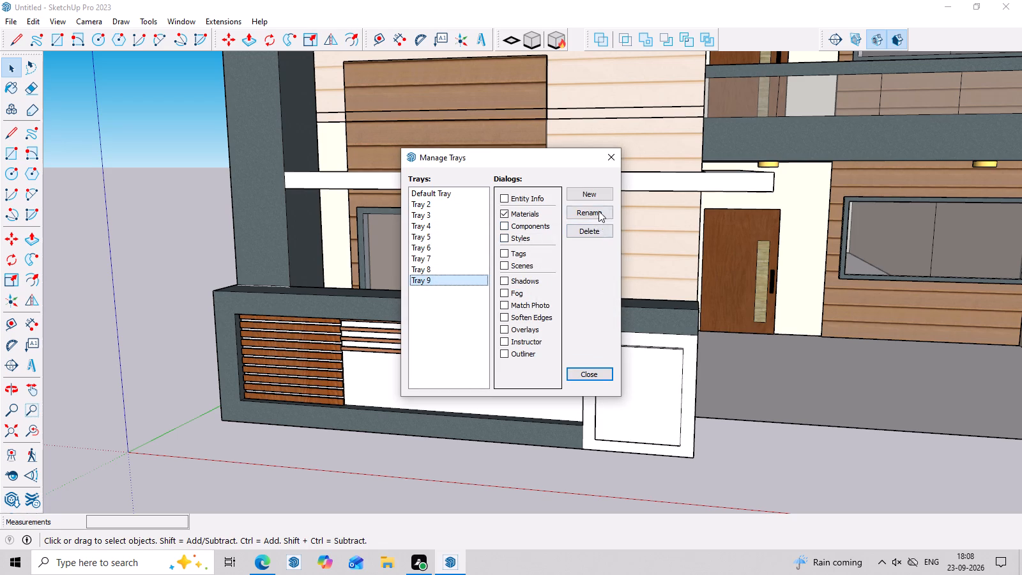
double_click(465, 280)
left_click(597, 372)
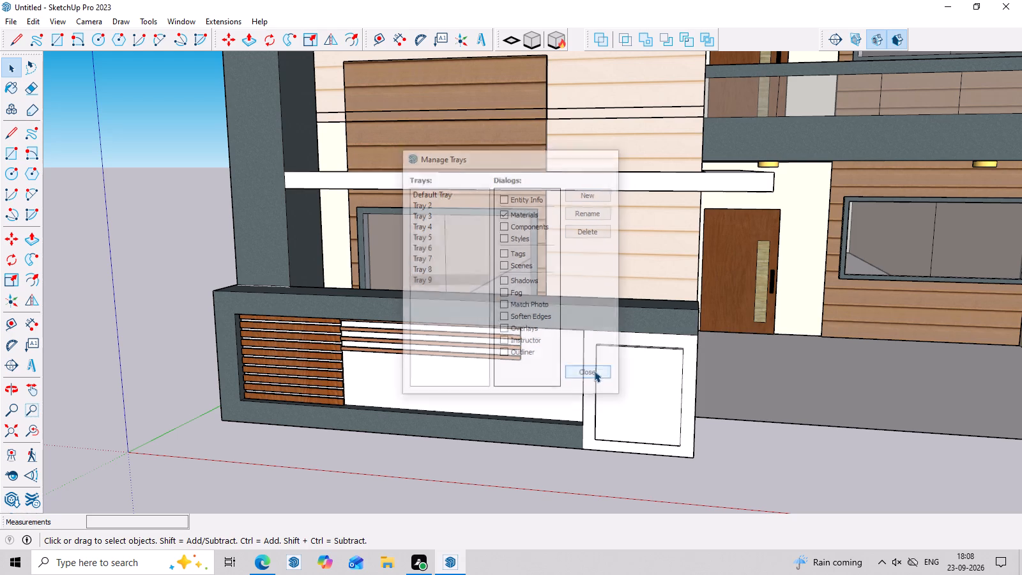
Create a new tray that contains only the Materials dialog.
left_click(115, 19)
left_click(165, 27)
left_click(165, 27)
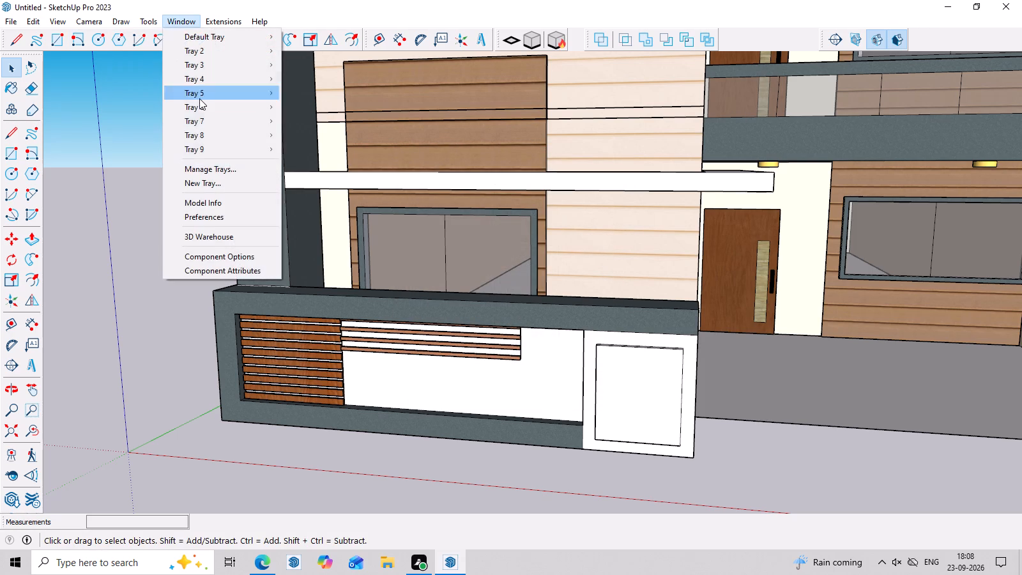
left_click(221, 184)
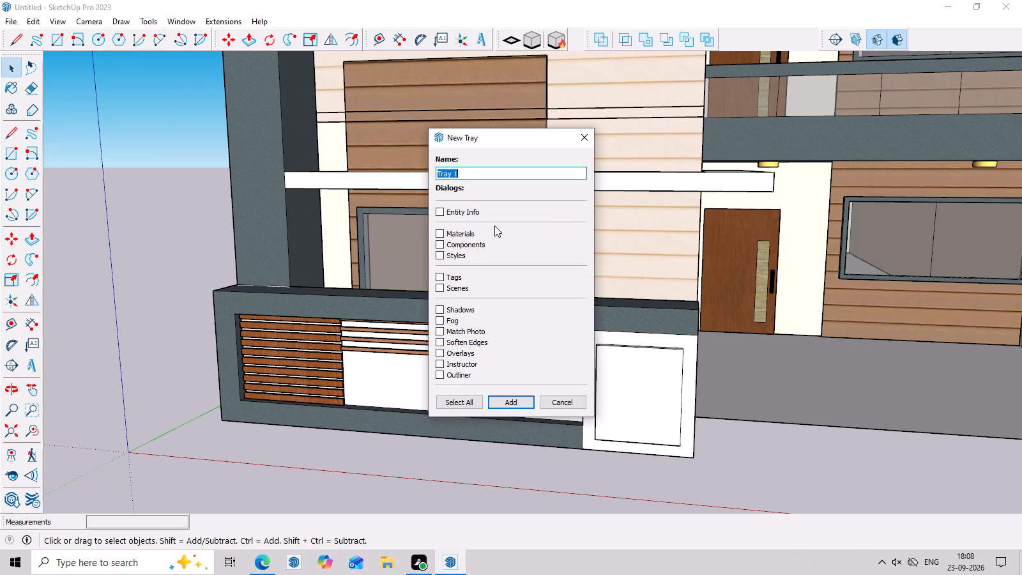
left_click(440, 236)
left_click(510, 401)
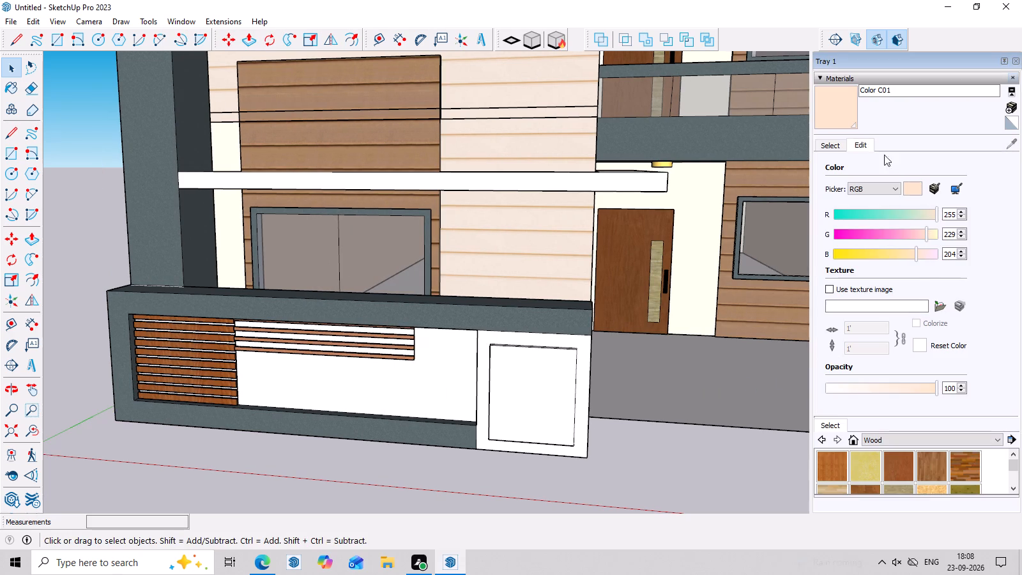
Paint the frame of the front low wall's end section with the in-model material Formica Speckled Grey.
left_click(827, 149)
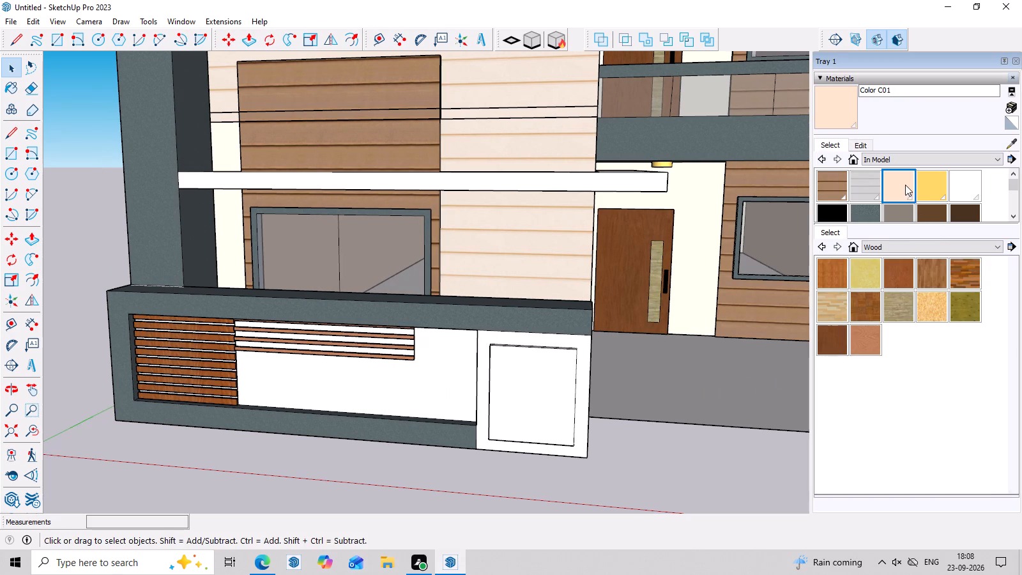
left_click(858, 219)
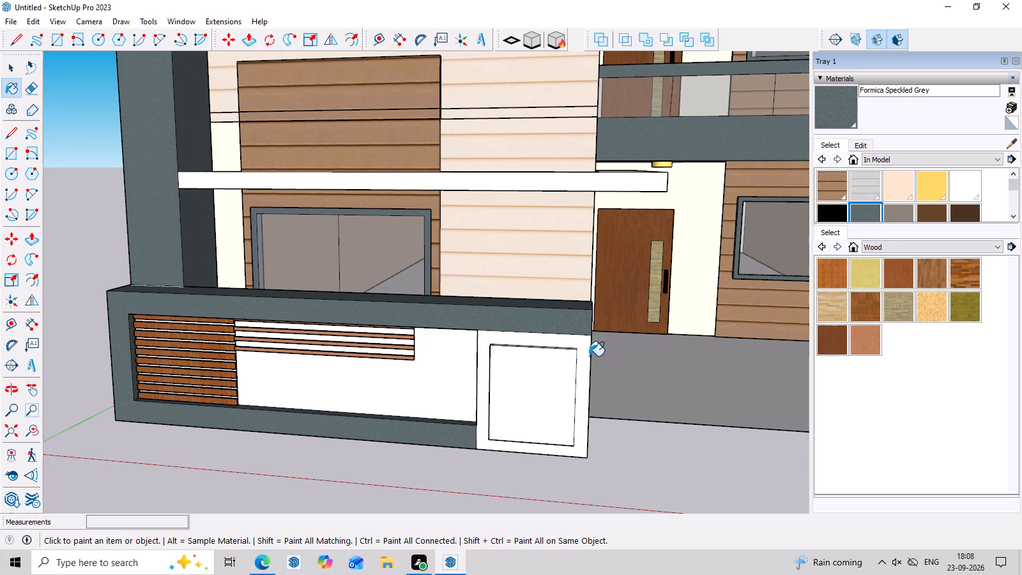
left_click(585, 356)
middle_click_drag(613, 393, 617, 310)
key("space")
Paint the recessed white panel behind the low wall's wood strips with the in-model material Color C01.
scroll(602, 307, "up", 5)
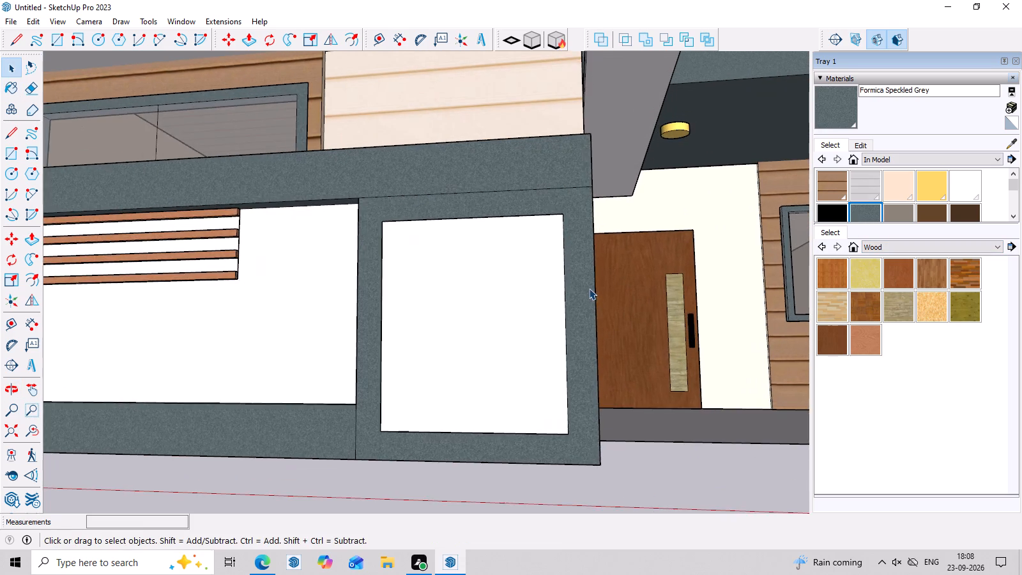
scroll(588, 288, "down", 3)
middle_click_drag(588, 288, 596, 349)
scroll(558, 346, "down", 5)
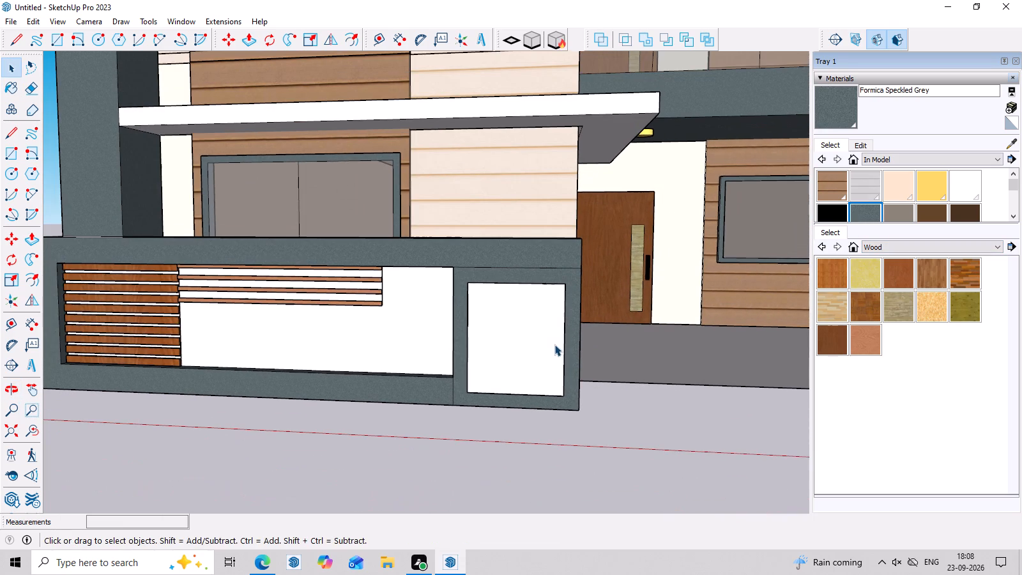
left_click(905, 188)
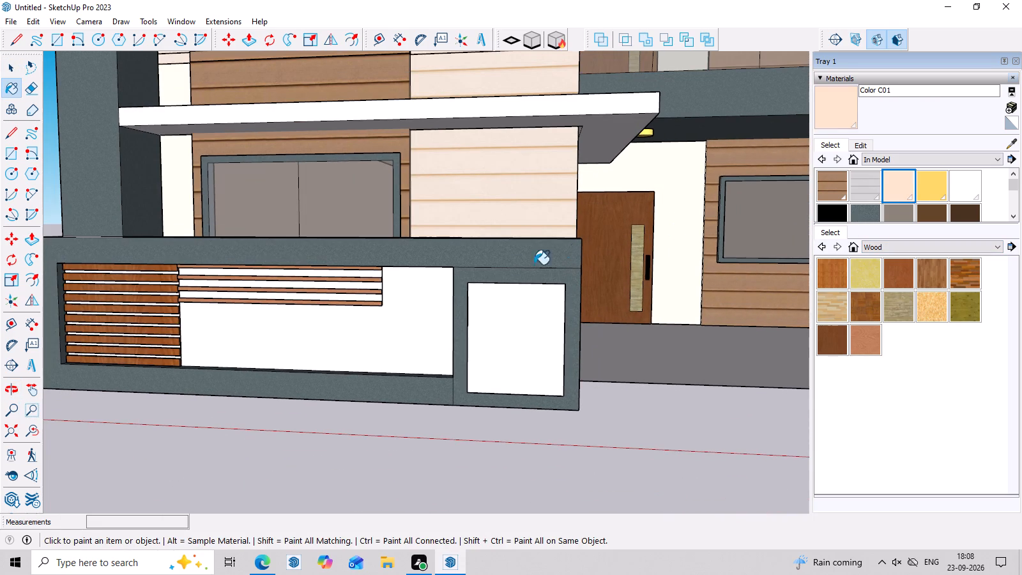
left_click(404, 315)
Examine the painted low wall and the whole front elevation from below, from the side and from a distance.
scroll(402, 316, "down", 6)
middle_click_drag(474, 420, 662, 295)
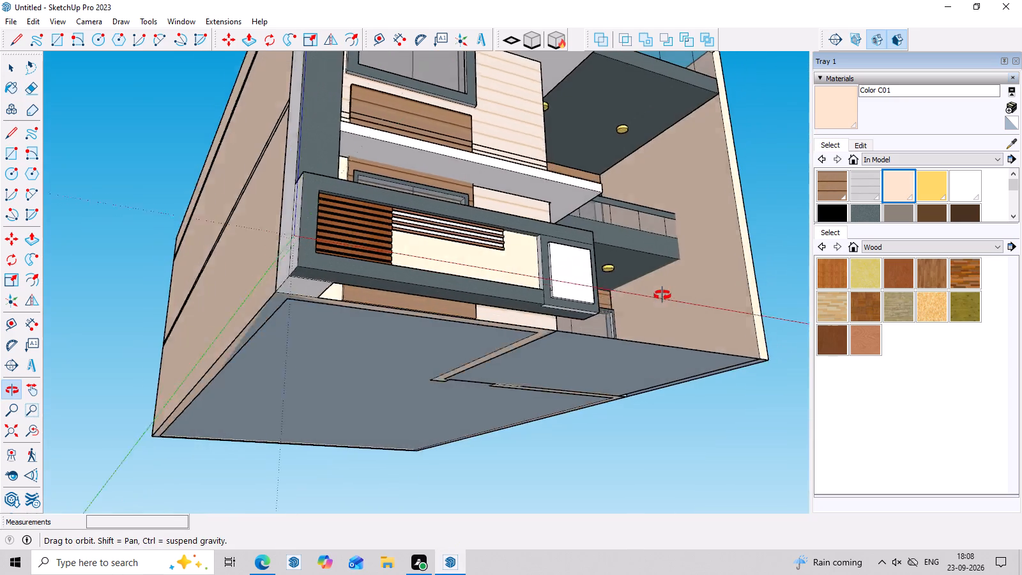
middle_click_drag(662, 295, 263, 401)
scroll(263, 404, "down", 4)
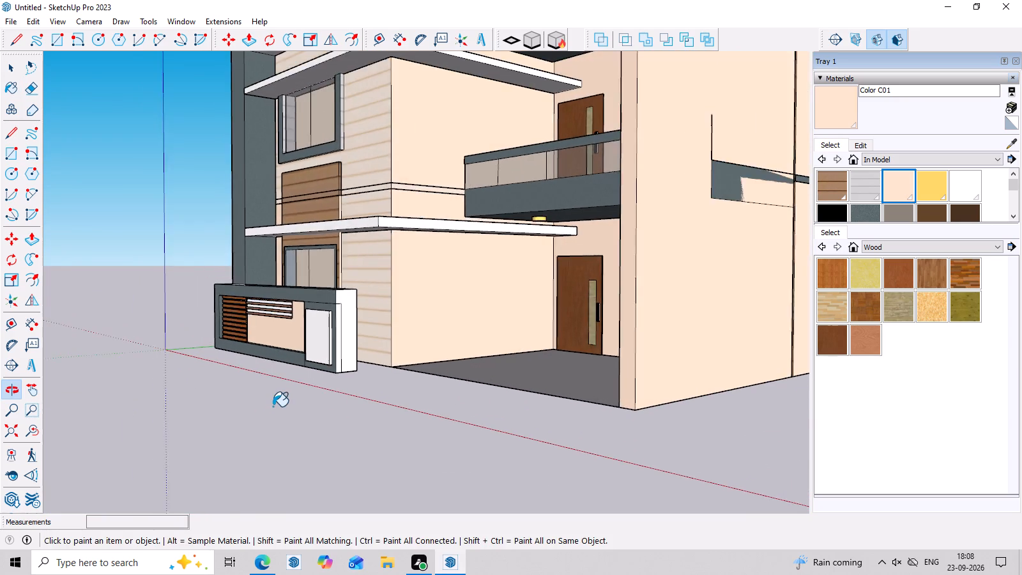
scroll(273, 406, "down", 3)
middle_click_drag(385, 429, 530, 480)
scroll(542, 454, "up", 3)
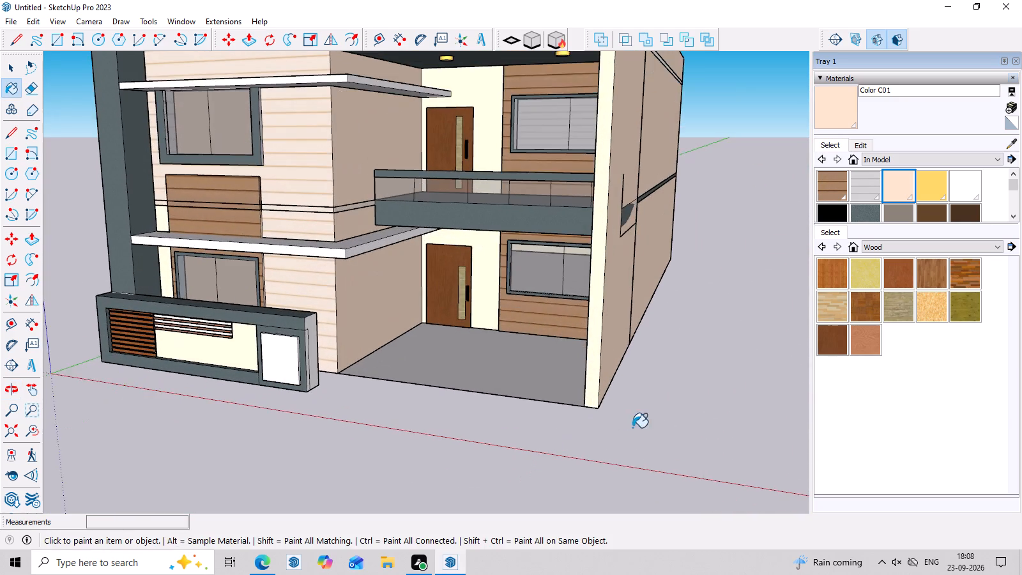
middle_click_drag(644, 427, 698, 410)
scroll(700, 406, "up", 1)
scroll(703, 395, "down", 7)
middle_click_drag(703, 396, 717, 368)
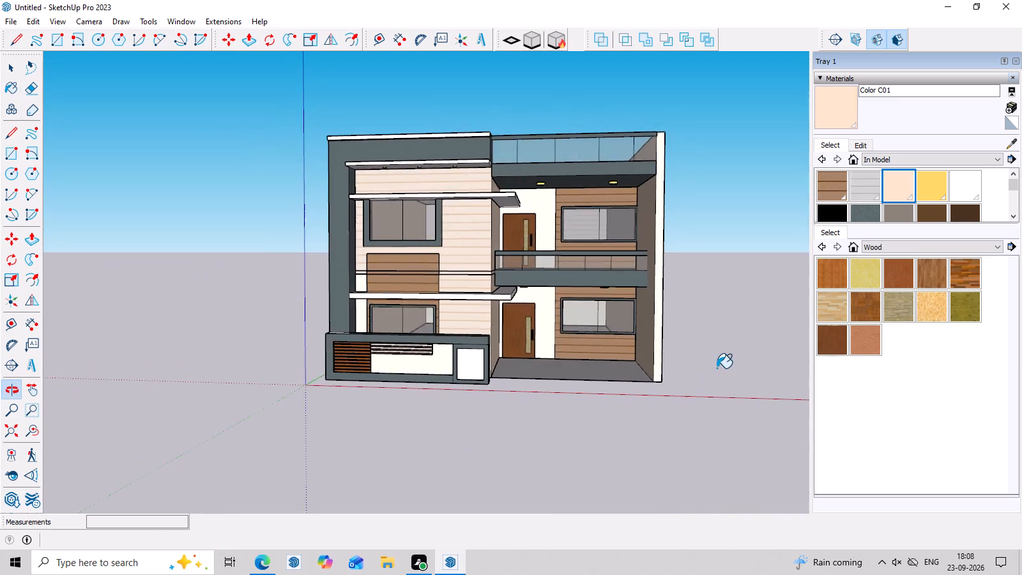
scroll(717, 368, "up", 3)
key("space")
left_click(668, 316)
scroll(668, 316, "down", 3)
middle_click_drag(675, 335, 678, 369)
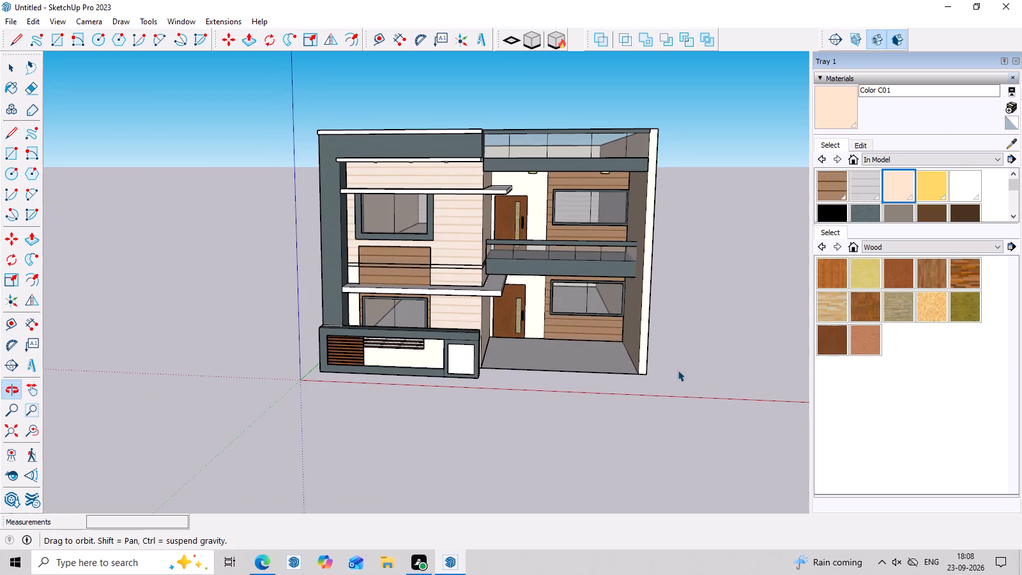
scroll(525, 361, "up", 4)
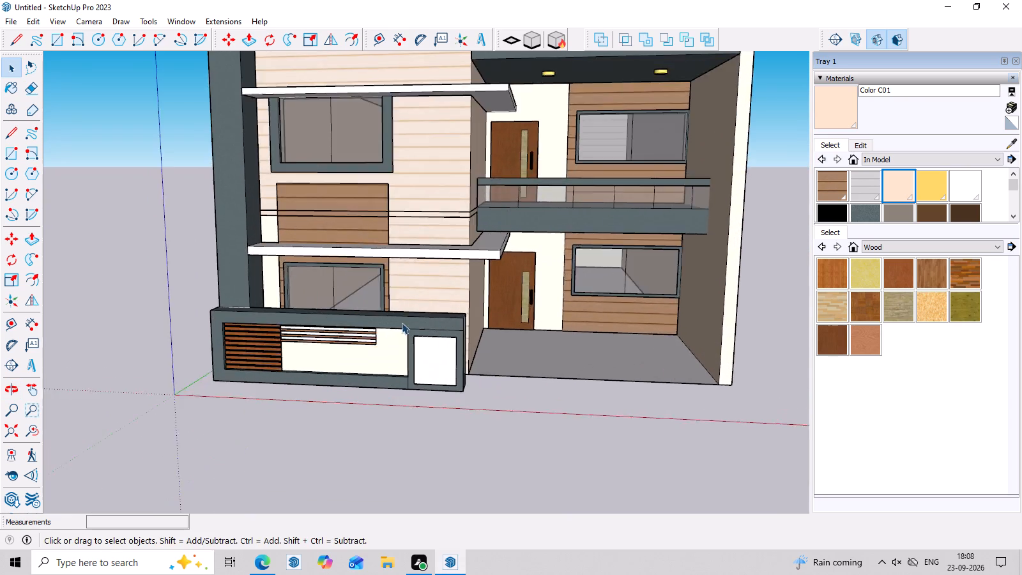
scroll(364, 312, "down", 7)
middle_click(662, 436)
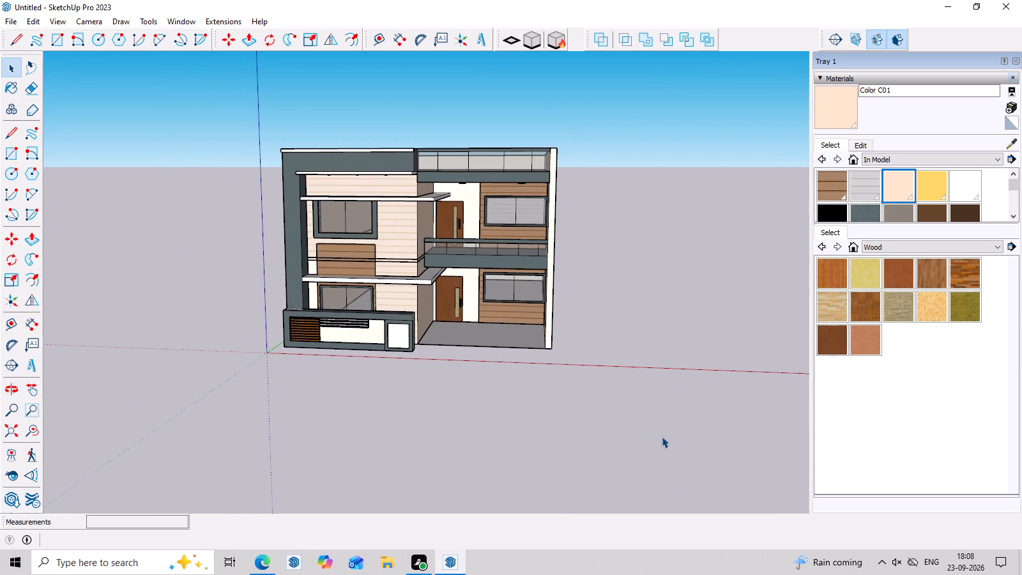
Draw a rectangle about 15' 8" by 4' 5" across the porch opening, from the low wall's top end corner to the base of the opposite side wall.
scroll(662, 436, "up", 3)
middle_click_drag(474, 378, 449, 321)
scroll(447, 320, "down", 1)
scroll(356, 289, "up", 8)
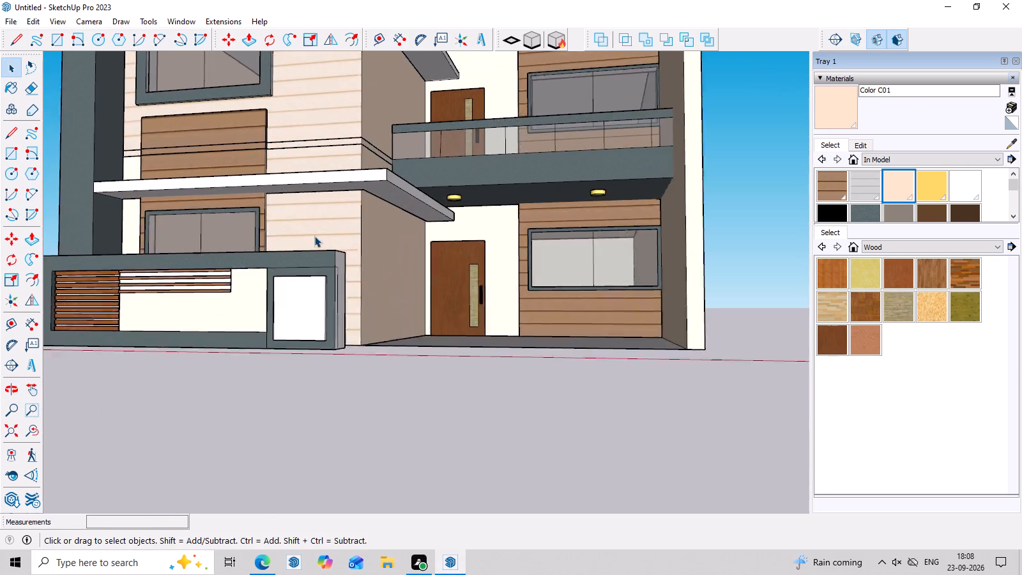
scroll(314, 236, "up", 1)
middle_click_drag(378, 286, 374, 301)
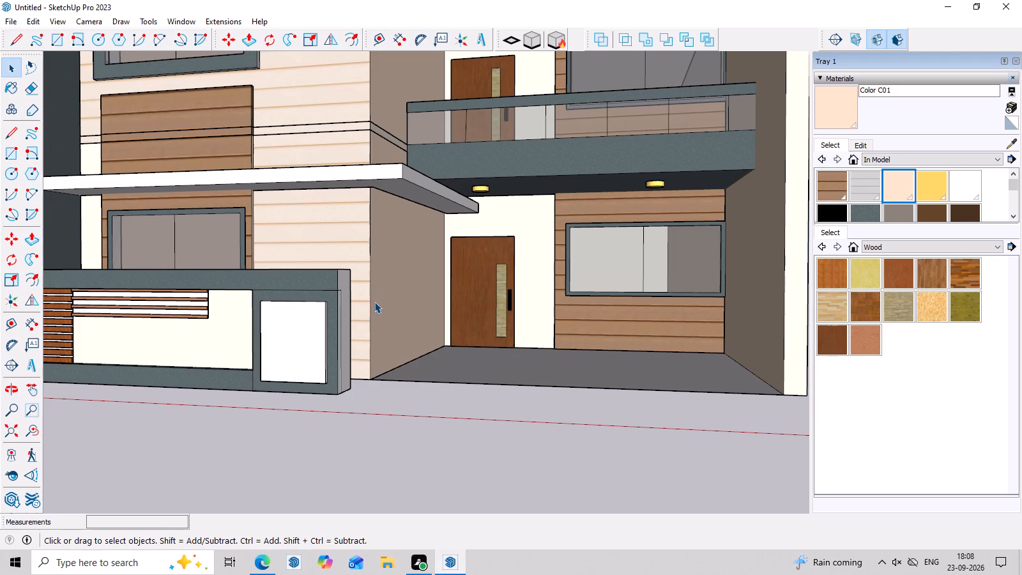
key("r")
double_click(338, 270)
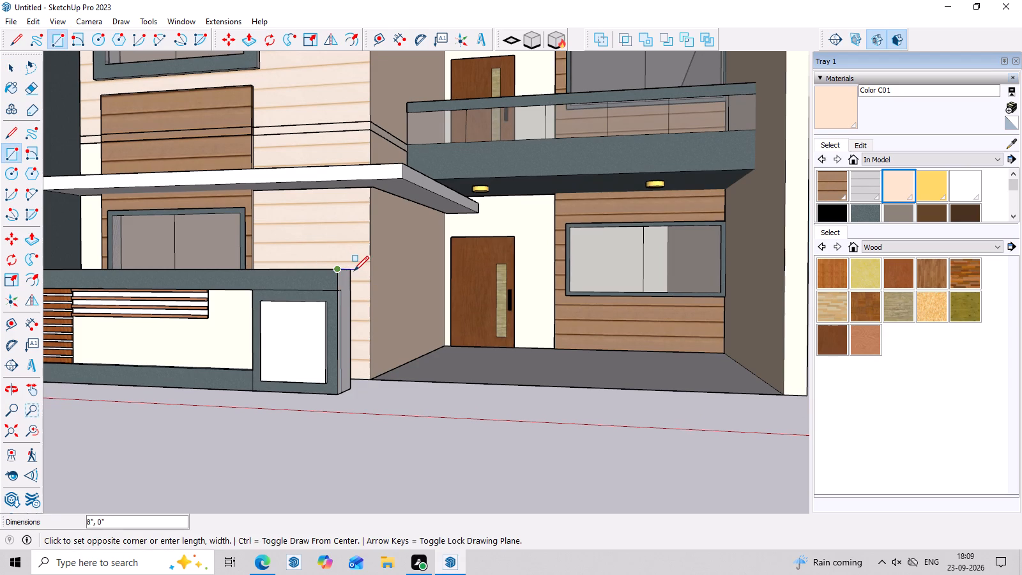
left_click(352, 271)
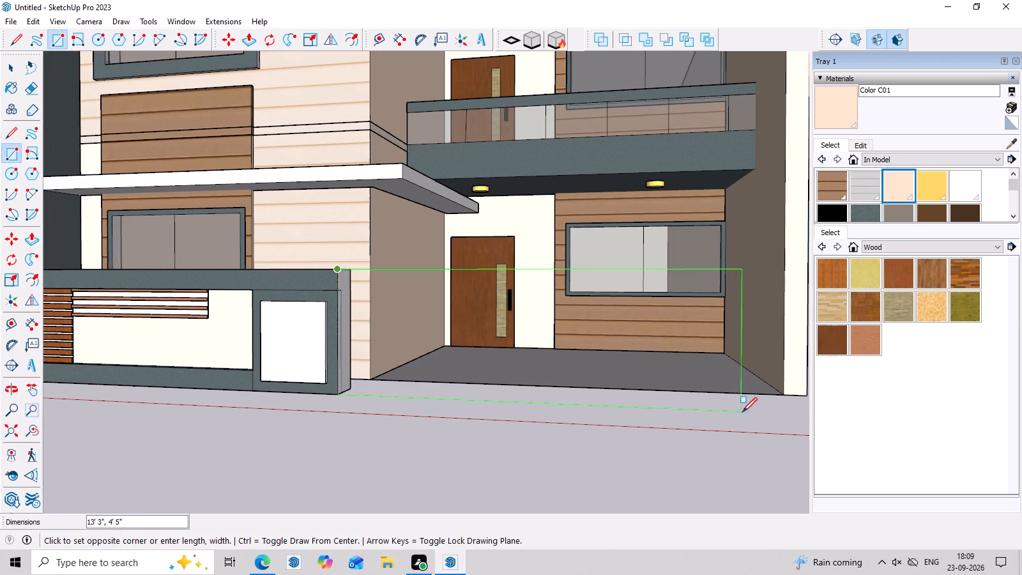
scroll(752, 413, "down", 7)
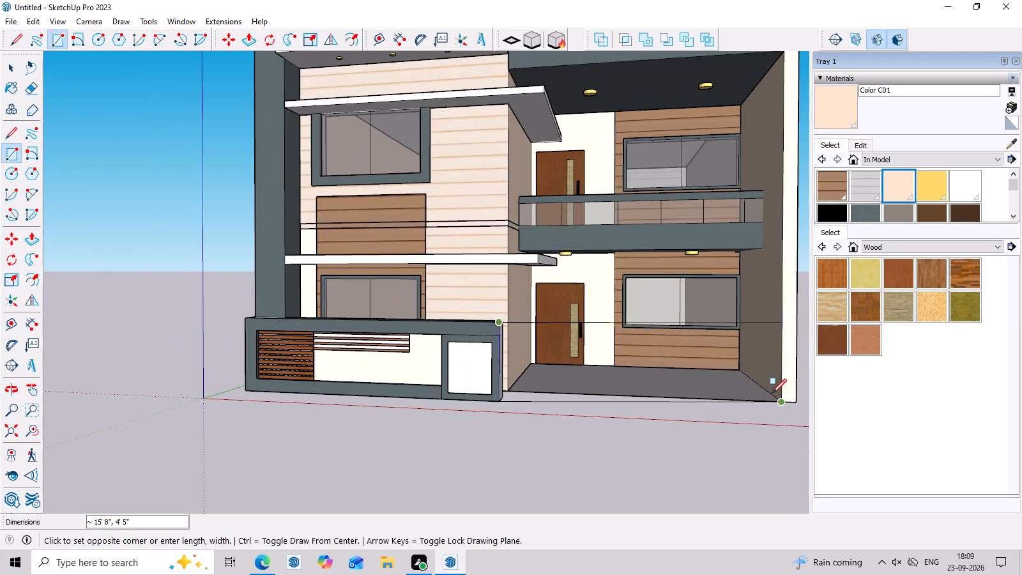